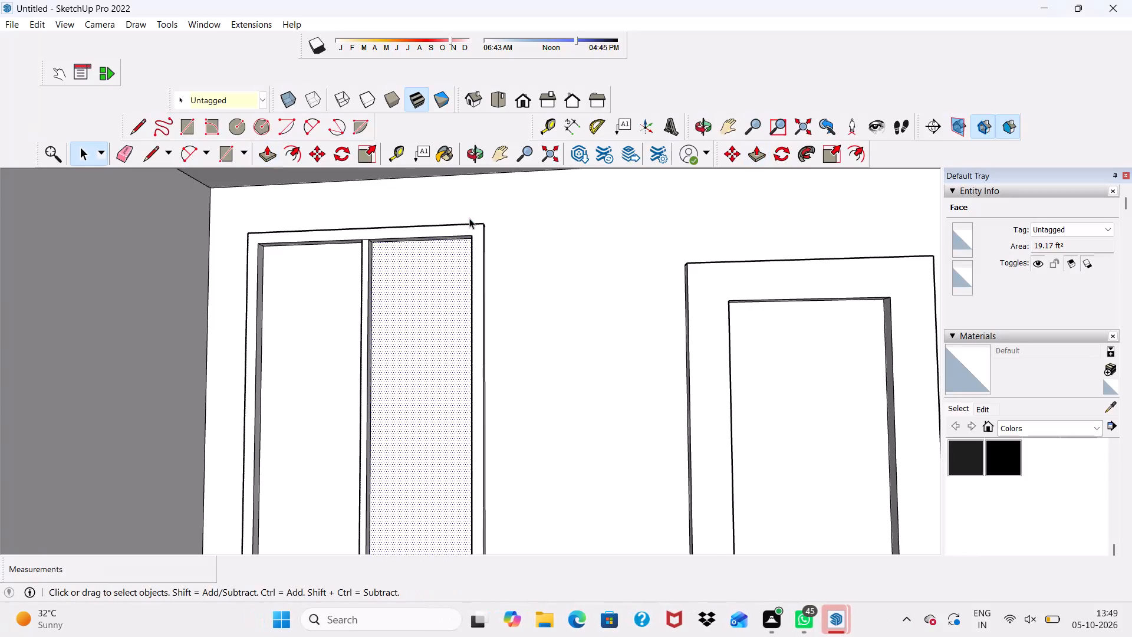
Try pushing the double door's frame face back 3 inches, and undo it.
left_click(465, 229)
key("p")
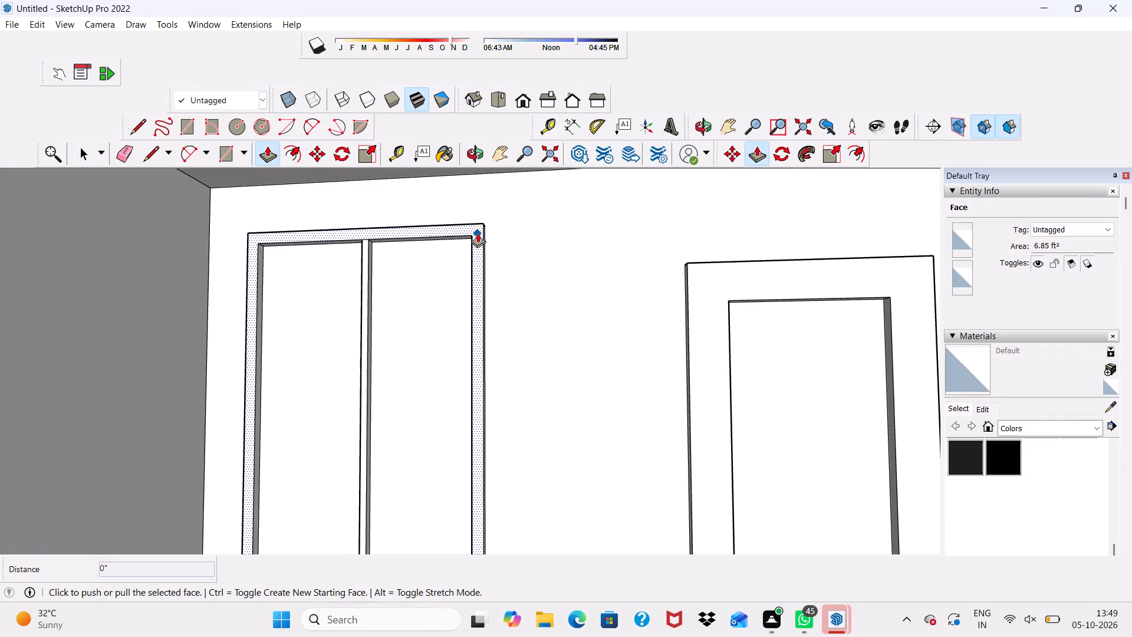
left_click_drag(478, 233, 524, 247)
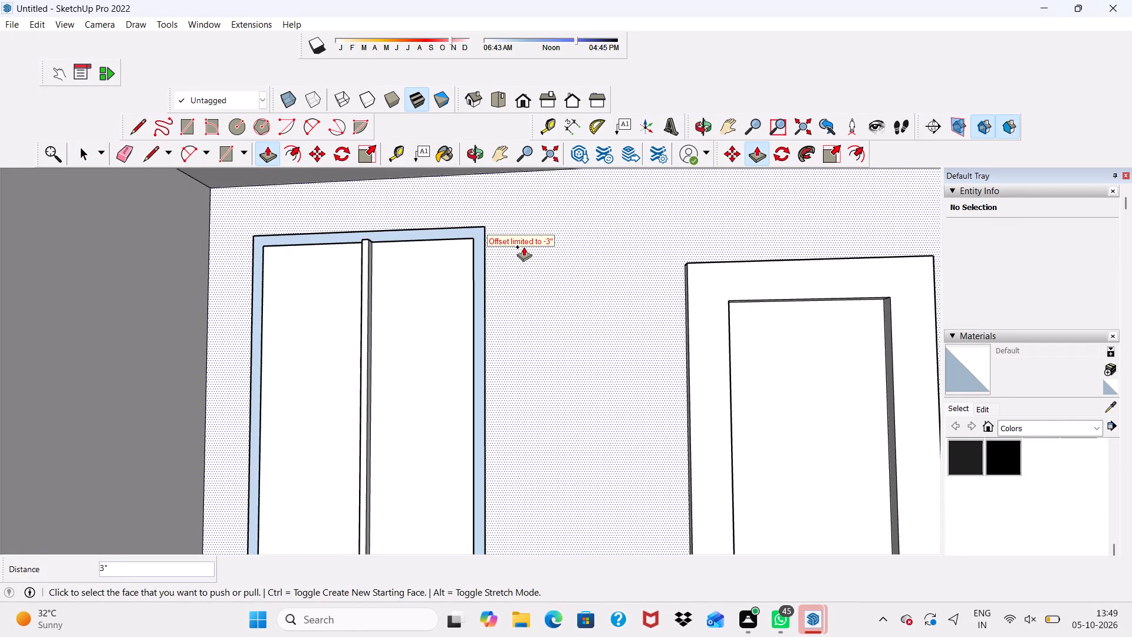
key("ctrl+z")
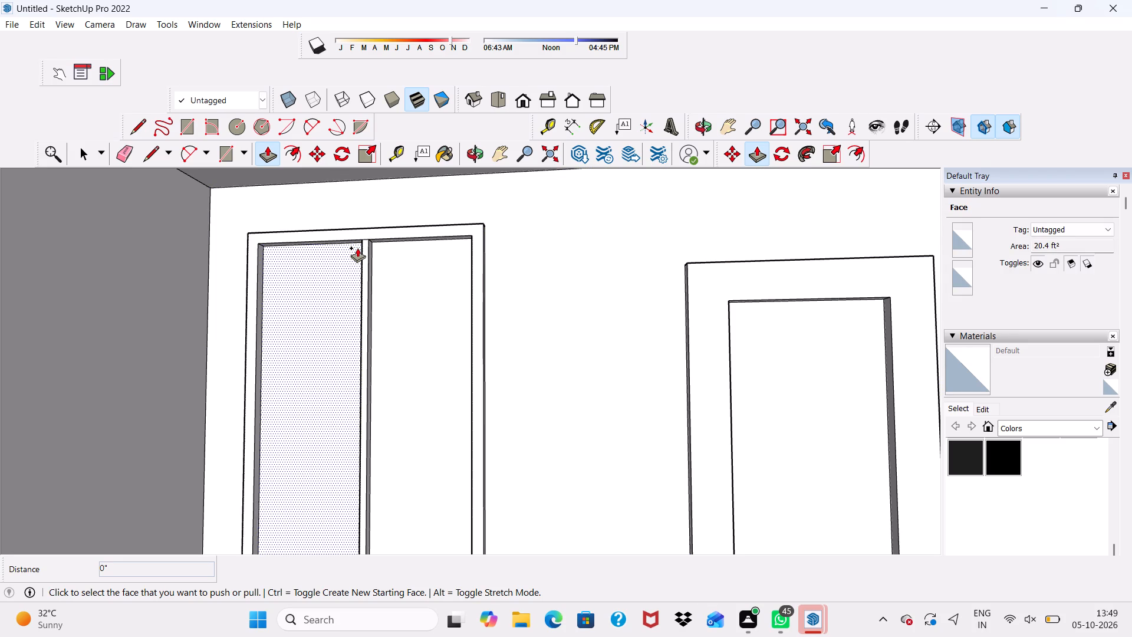
Push/Pull both recessed panels of the double door outward 3 inches, flush with the door's frame.
left_click(292, 291)
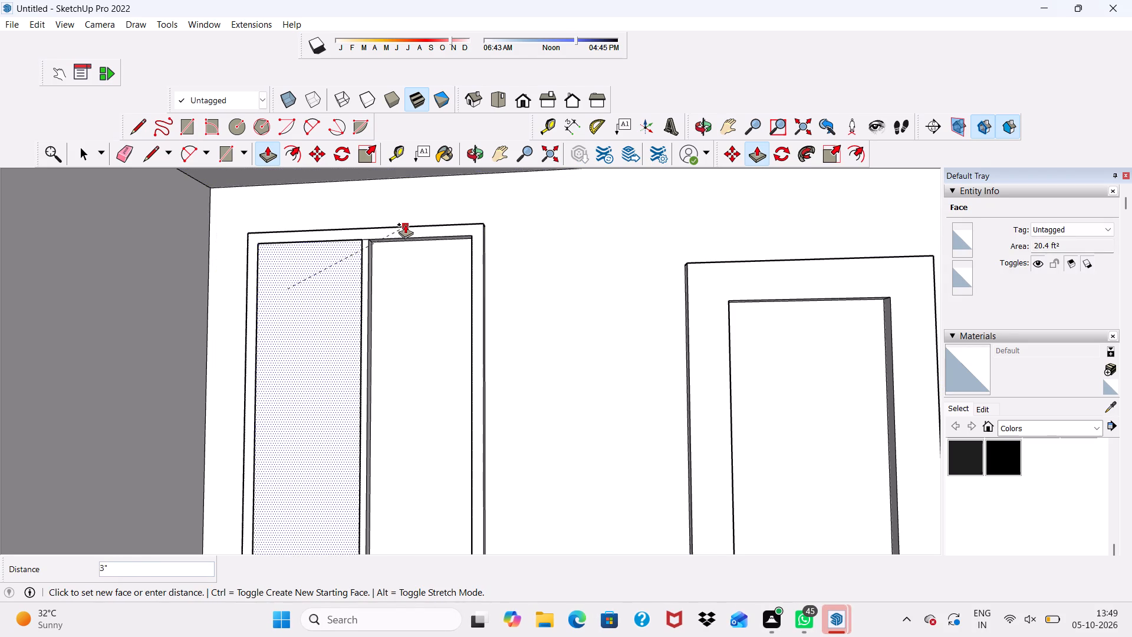
left_click_drag(405, 224, 412, 239)
left_click(420, 277)
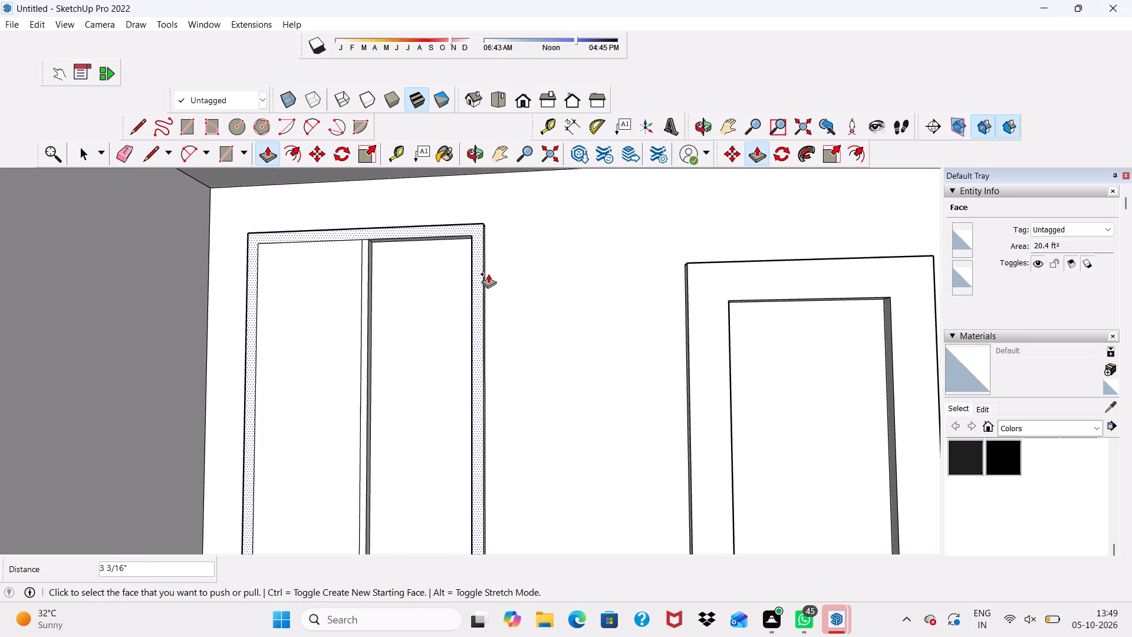
scroll(515, 277, "down", 1)
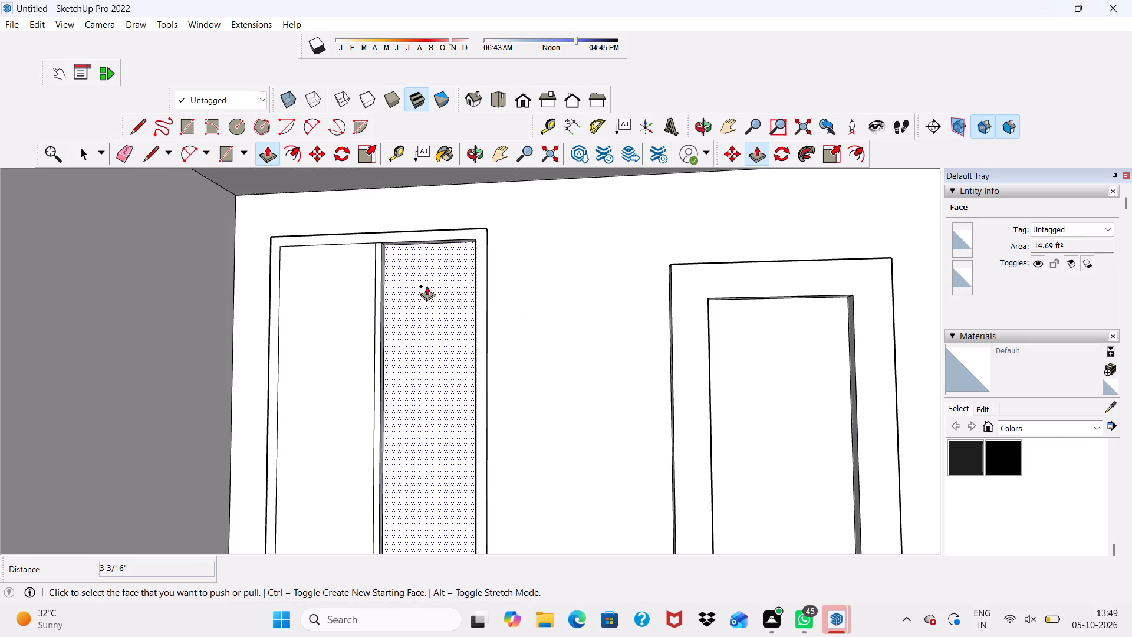
left_click(427, 286)
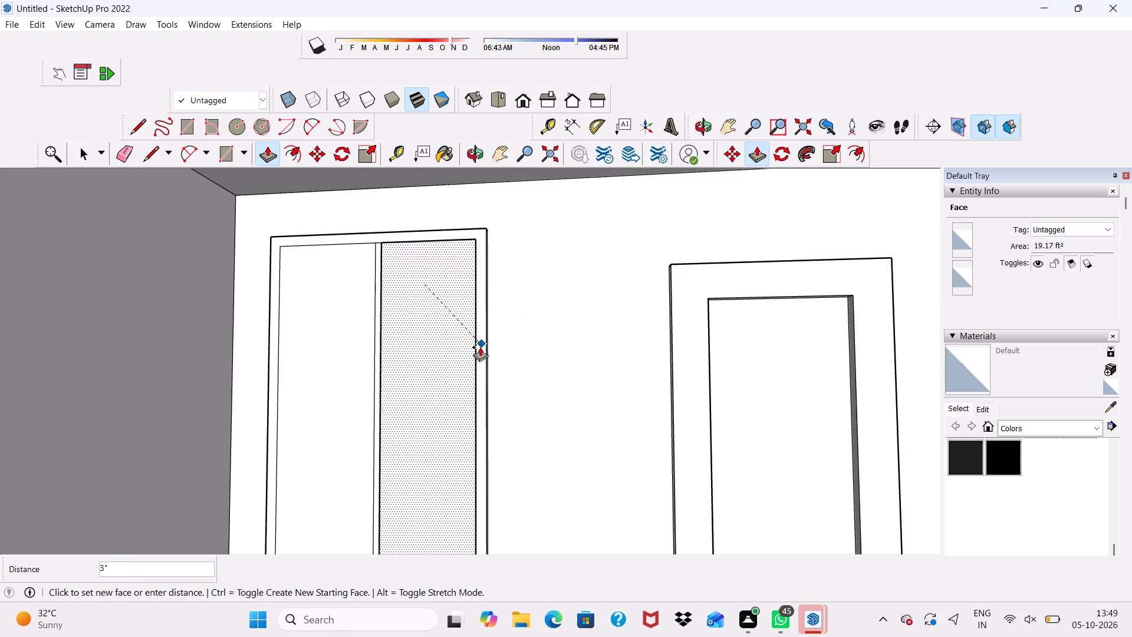
left_click(475, 350)
Push/Pull the wall face around the three doors outward 3 inches, flush with the door frames.
left_click(561, 349)
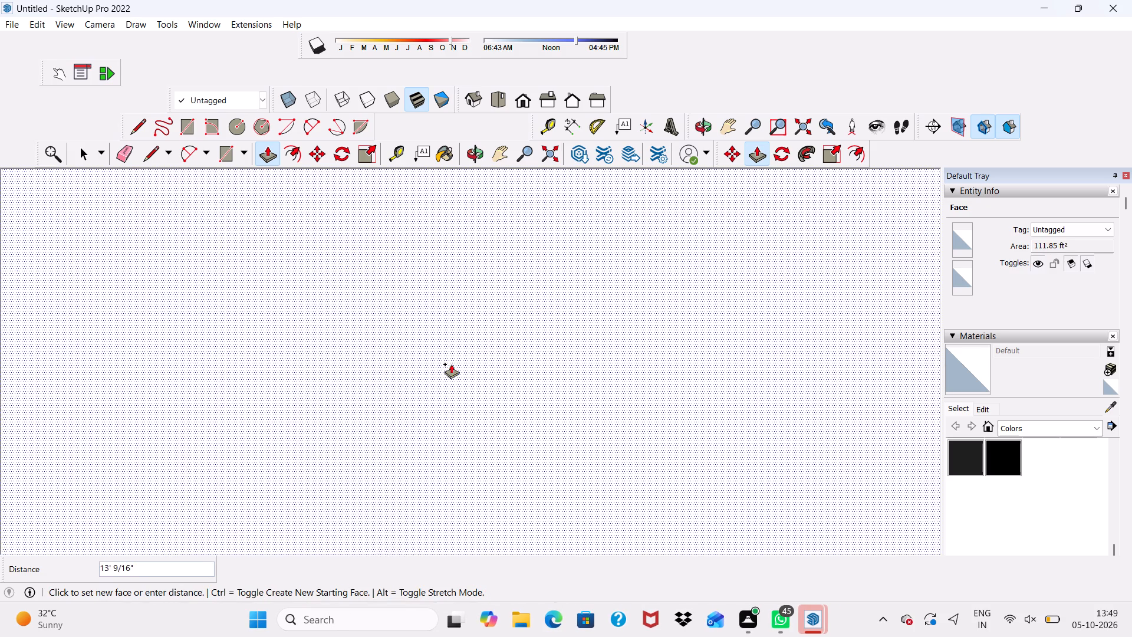
scroll(484, 298, "down", 10)
middle_click_drag(380, 294, 591, 314)
scroll(68, 244, "down", 5)
scroll(88, 255, "up", 1)
scroll(78, 247, "down", 1)
scroll(78, 247, "up", 1)
scroll(85, 254, "down", 8)
scroll(64, 219, "up", 3)
scroll(64, 226, "down", 2)
left_click(21, 252)
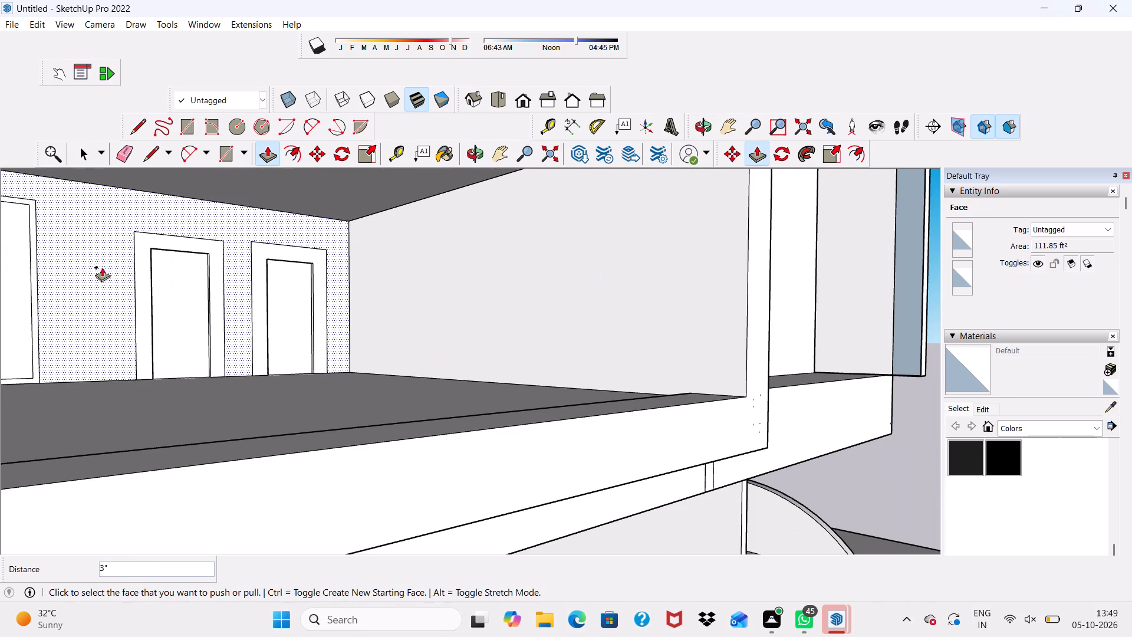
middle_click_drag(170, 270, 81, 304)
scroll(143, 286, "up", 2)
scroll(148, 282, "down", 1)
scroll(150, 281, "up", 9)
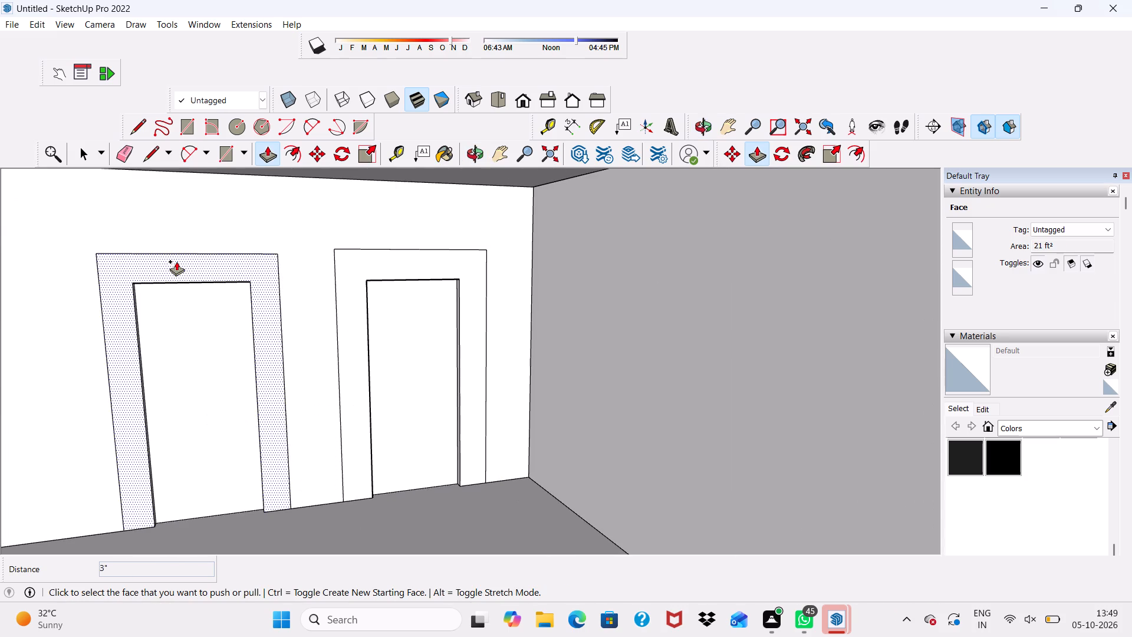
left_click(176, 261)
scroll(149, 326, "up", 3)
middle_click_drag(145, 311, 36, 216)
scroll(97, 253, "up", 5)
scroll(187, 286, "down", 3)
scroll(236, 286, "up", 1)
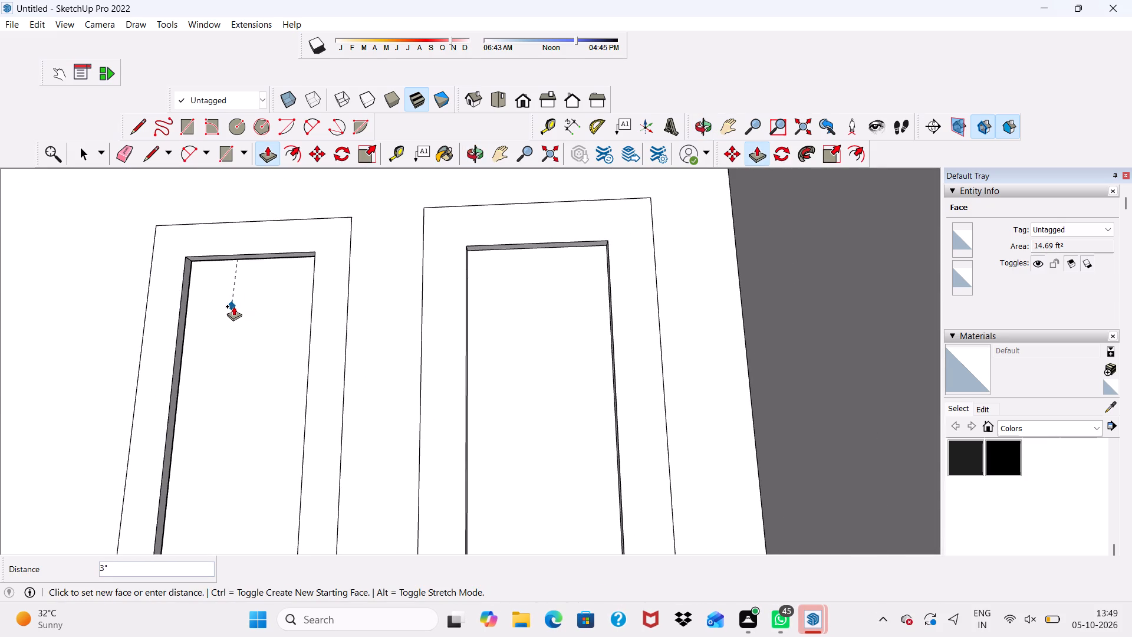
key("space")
Push/Pull the recessed panel of the middle door outward 3 inches, level with the surrounding wall.
left_click(252, 314)
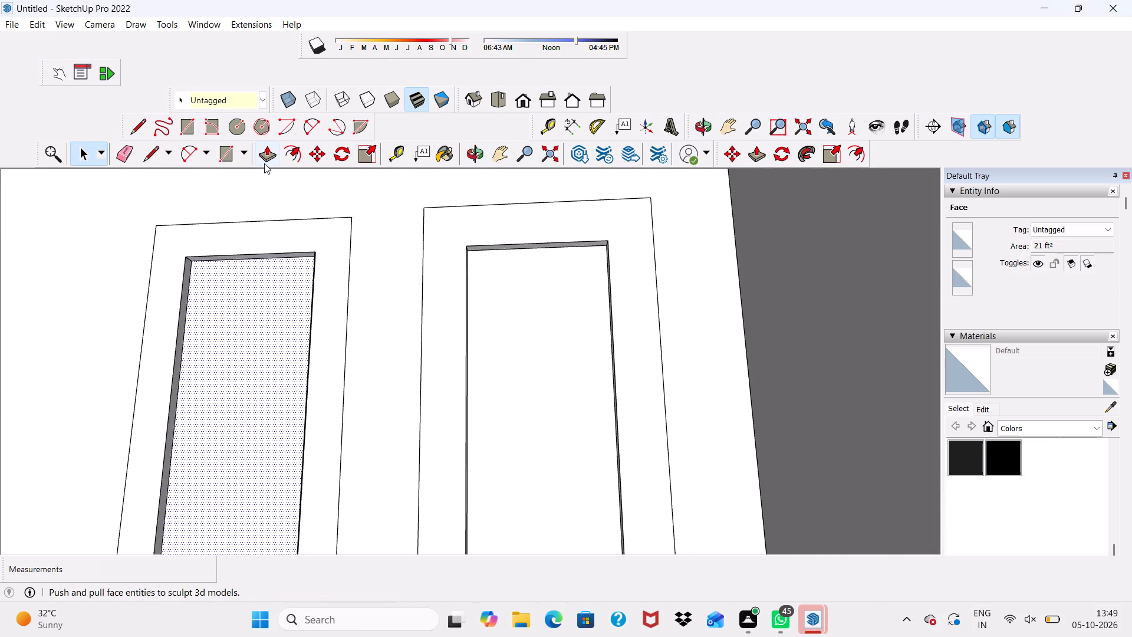
left_click(267, 157)
left_click(241, 329)
scroll(146, 304, "down", 4)
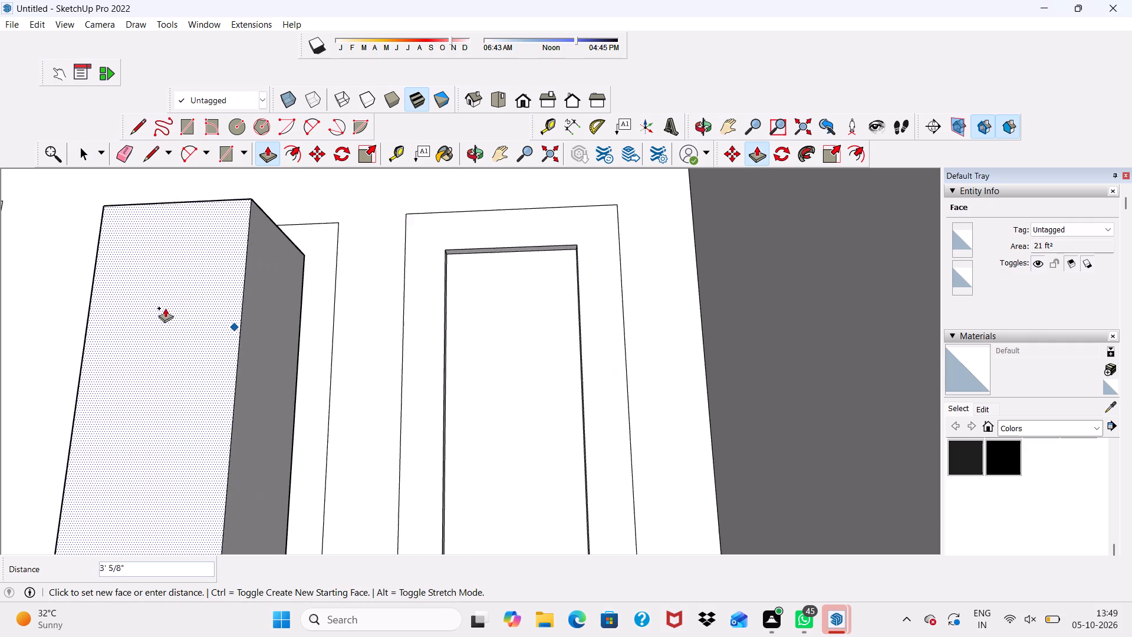
middle_click_drag(173, 308, 294, 325)
scroll(2, 267, "down", 1)
left_click(4, 264)
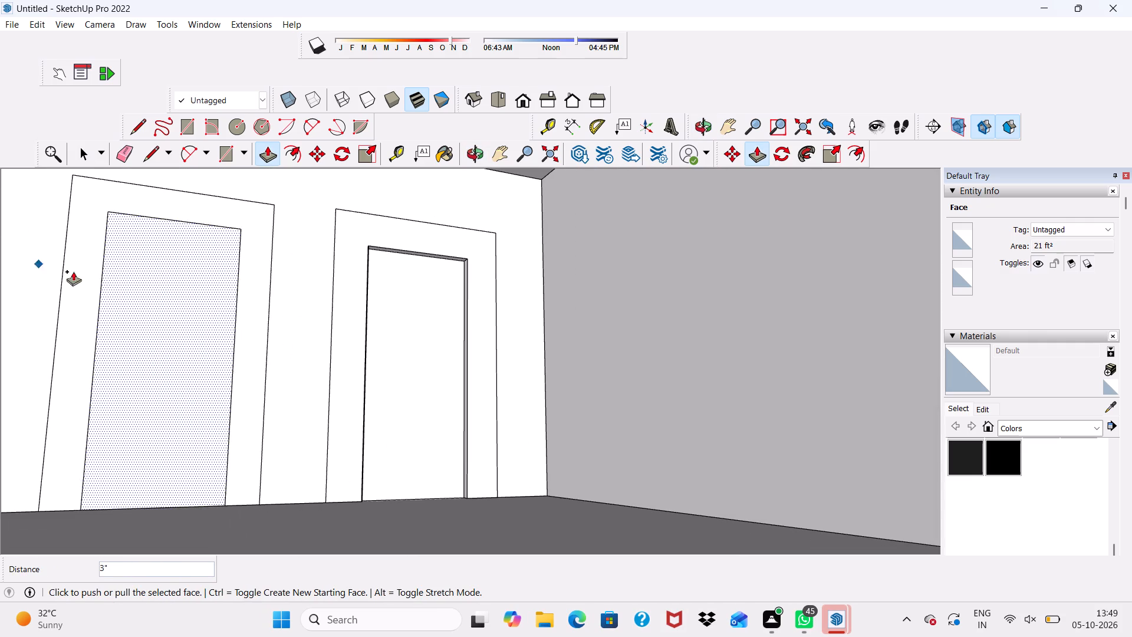
Push/Pull the recessed panel of the door nearest the room's corner outward 3 inches, level with the wall.
scroll(370, 292, "up", 2)
key("space")
left_click(392, 302)
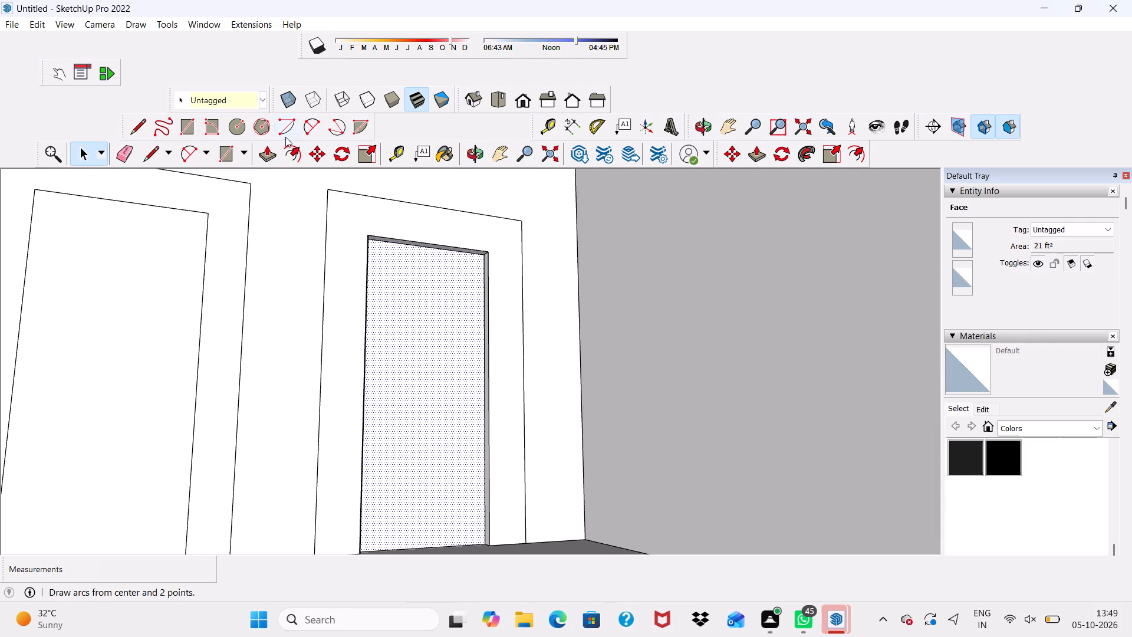
left_click(270, 148)
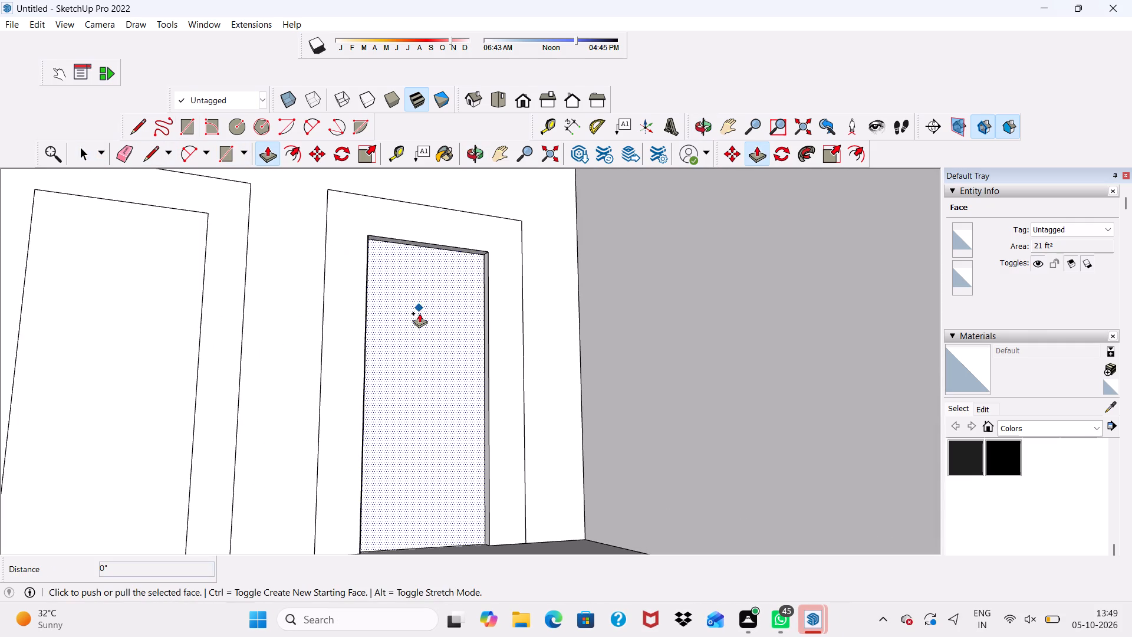
left_click(419, 310)
left_click(314, 301)
Examine the upper-floor room's back wall and its three doors from the front of the house.
scroll(252, 204, "down", 1)
scroll(252, 205, "up", 1)
scroll(252, 211, "down", 1)
scroll(258, 220, "up", 1)
scroll(265, 229, "down", 5)
scroll(391, 235, "up", 3)
scroll(394, 240, "down", 5)
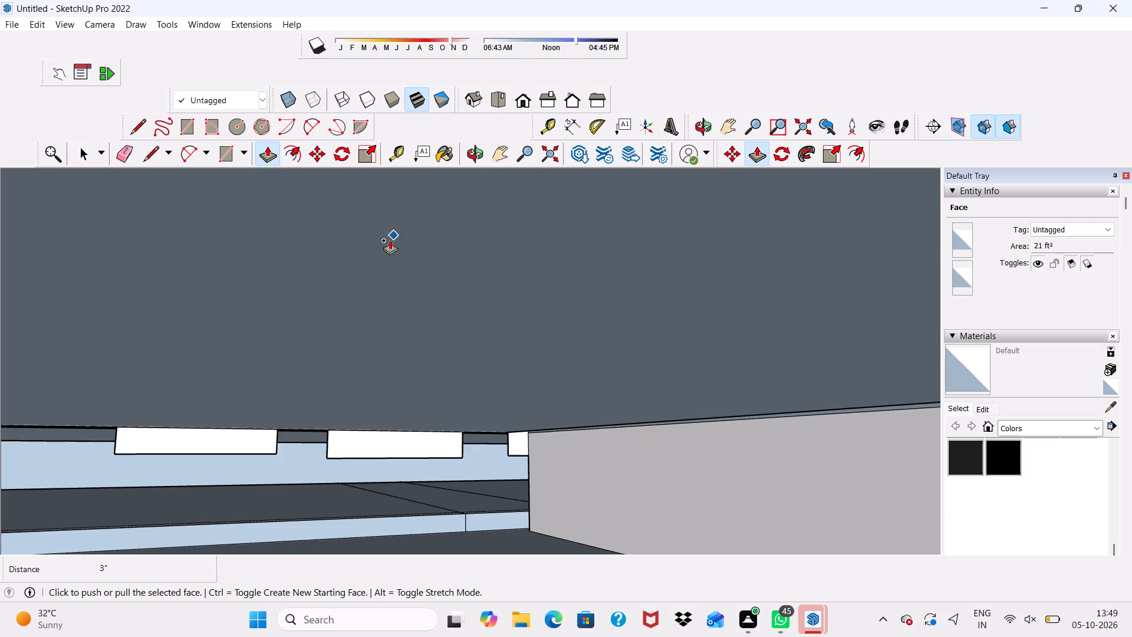
scroll(390, 240, "down", 2)
left_click(524, 94)
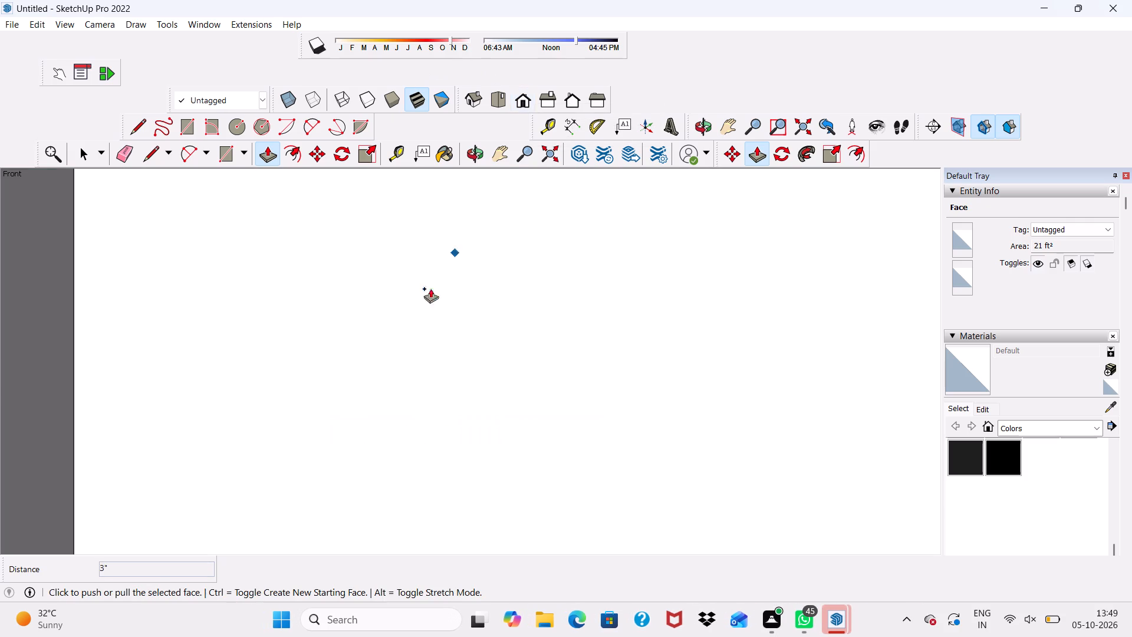
scroll(315, 324, "down", 10)
scroll(400, 293, "up", 2)
scroll(434, 301, "down", 13)
scroll(478, 304, "up", 2)
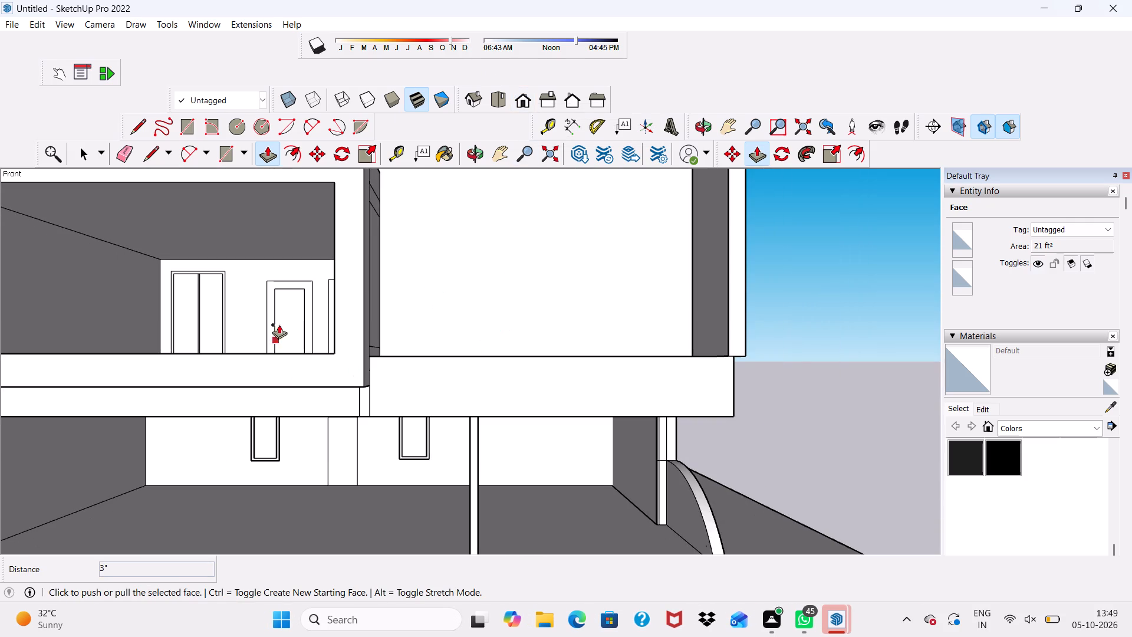
middle_click_drag(282, 315, 305, 368)
scroll(252, 343, "up", 4)
scroll(269, 295, "up", 3)
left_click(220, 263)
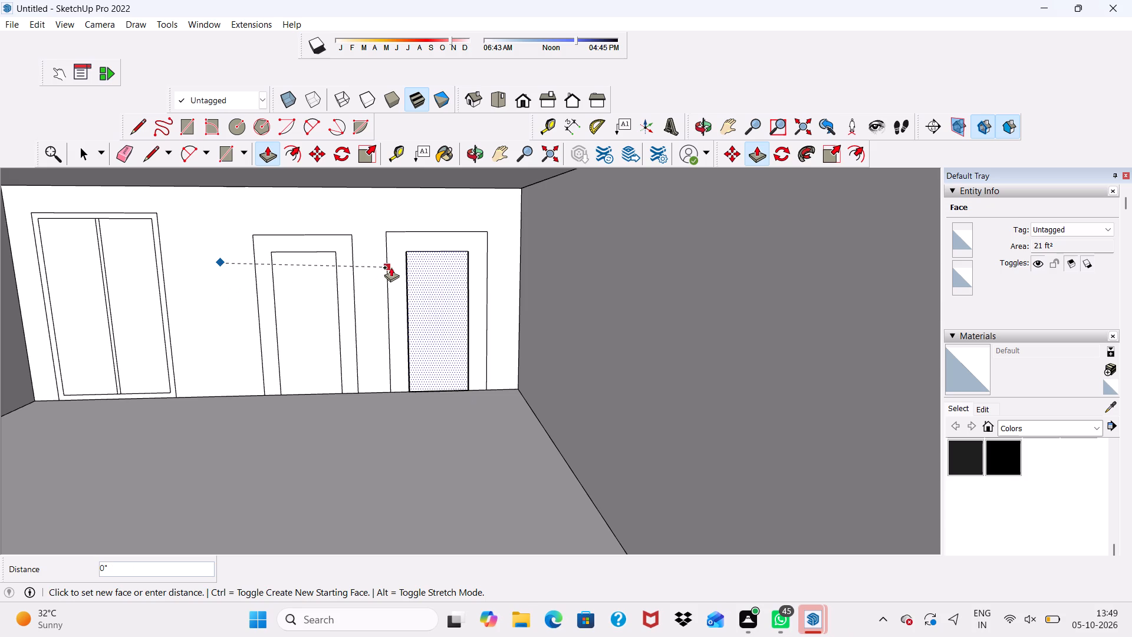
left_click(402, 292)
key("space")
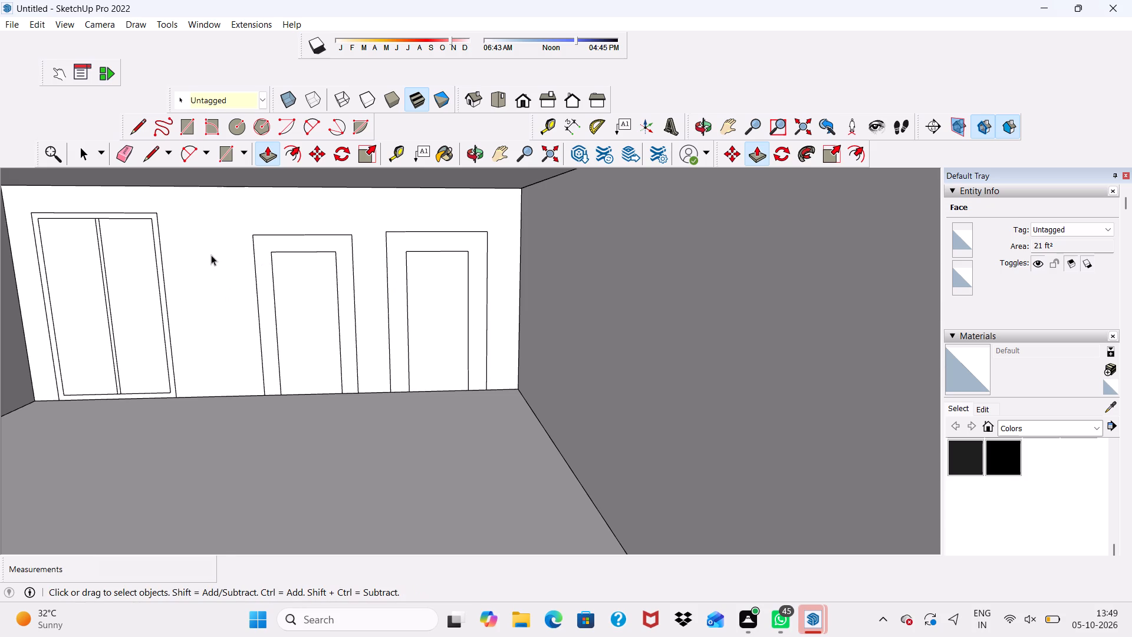
Erase the frame and panel edges of the double door on the upper-floor room's back wall.
left_click(213, 255)
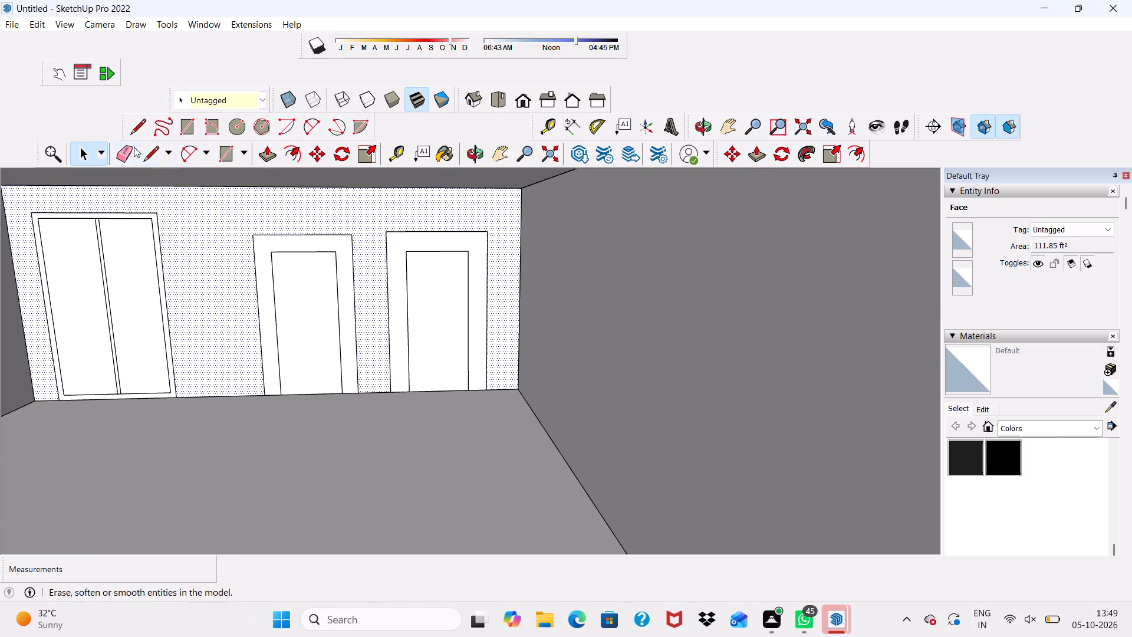
left_click(134, 147)
left_click_drag(121, 203, 81, 330)
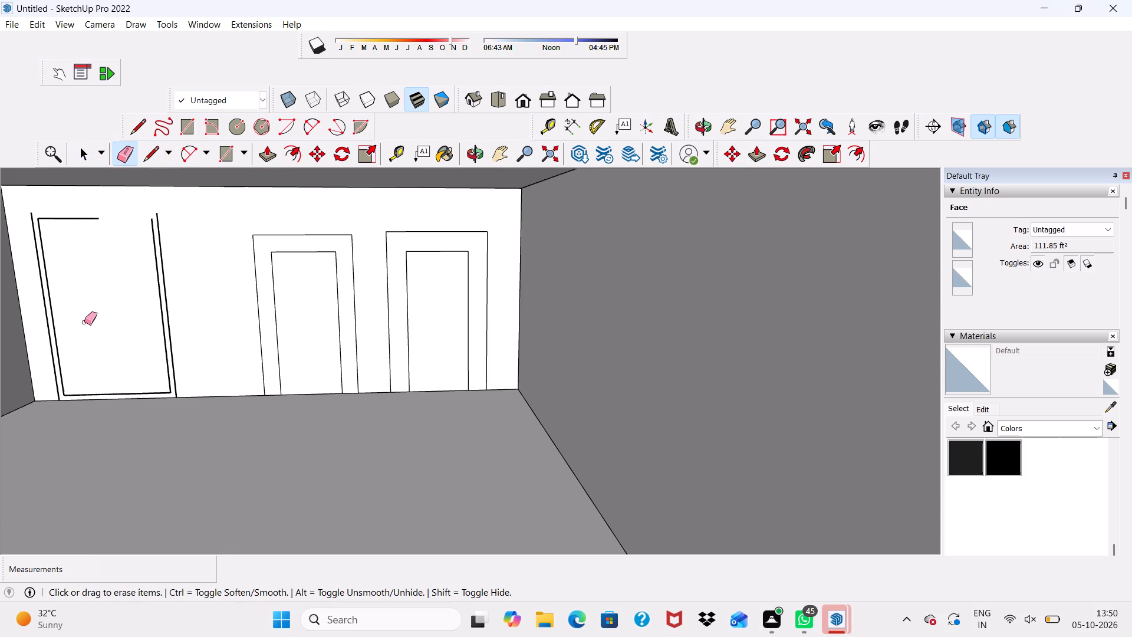
left_click_drag(157, 242, 66, 379)
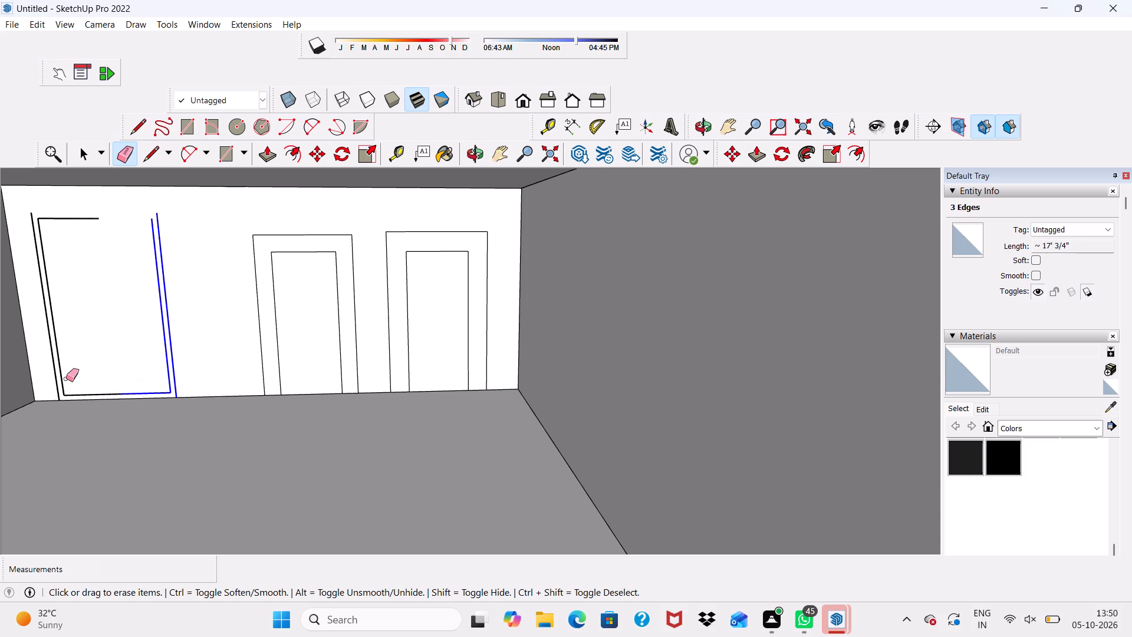
left_click_drag(66, 379, 68, 214)
Erase the frame and panel outlines of the two single doors on the same back wall.
scroll(274, 240, "up", 1)
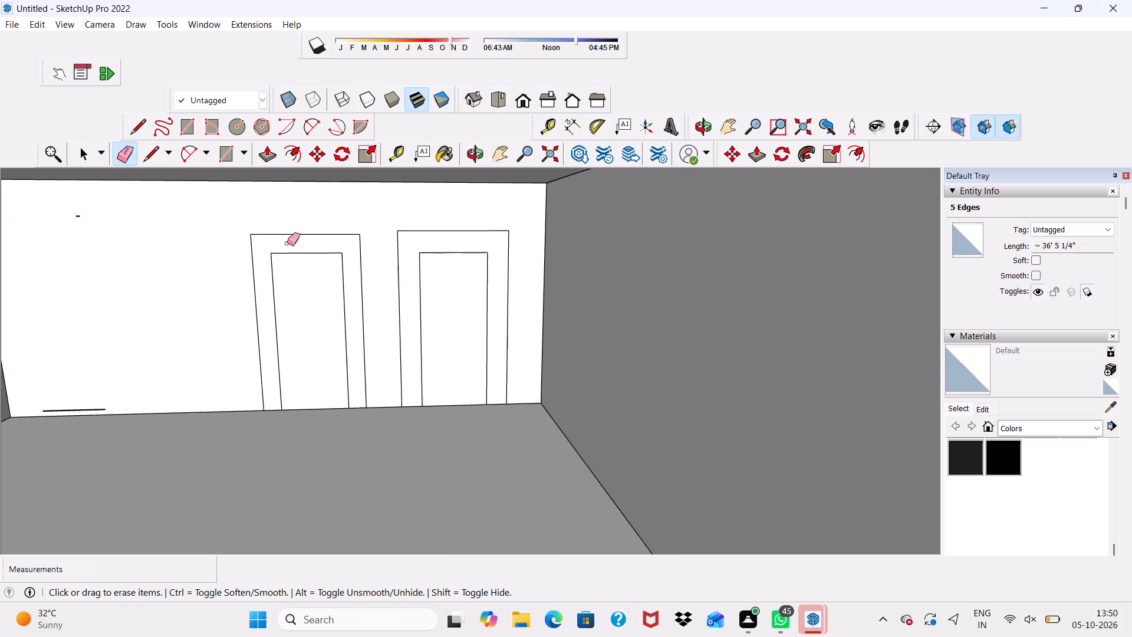
scroll(287, 243, "up", 1)
left_click_drag(349, 225, 297, 267)
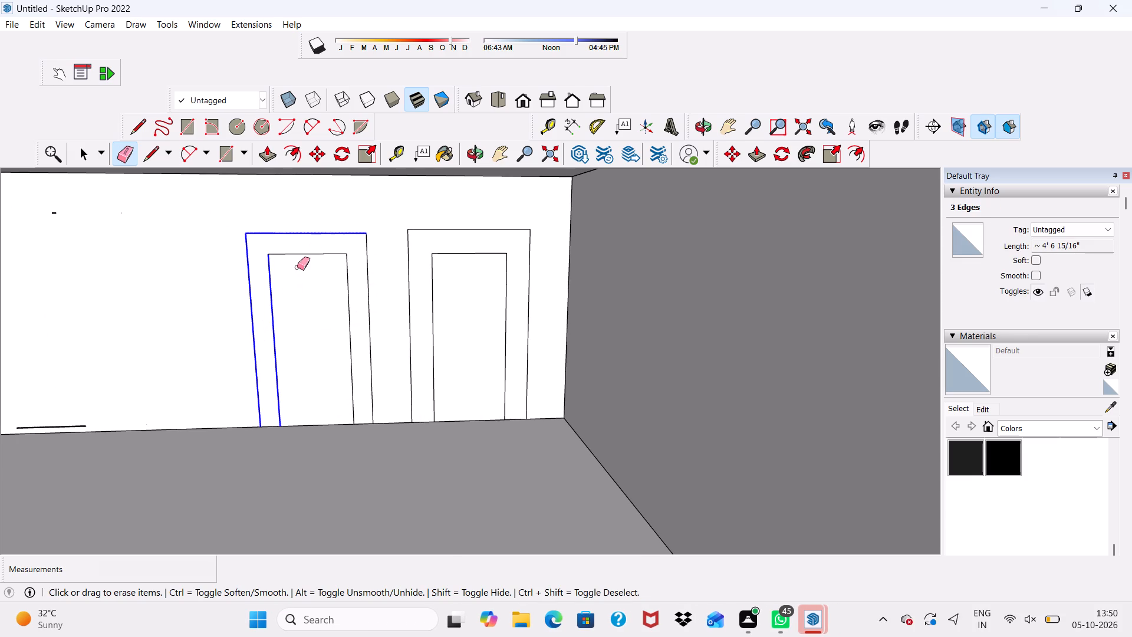
left_click_drag(297, 267, 367, 329)
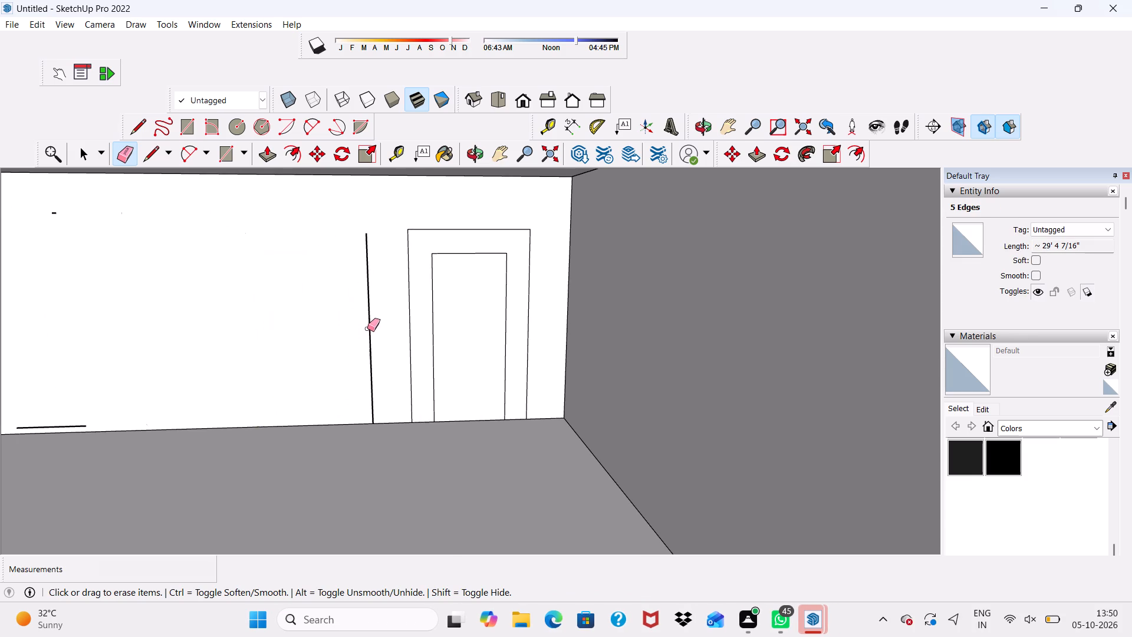
scroll(351, 285, "down", 5)
left_click_drag(436, 239, 451, 340)
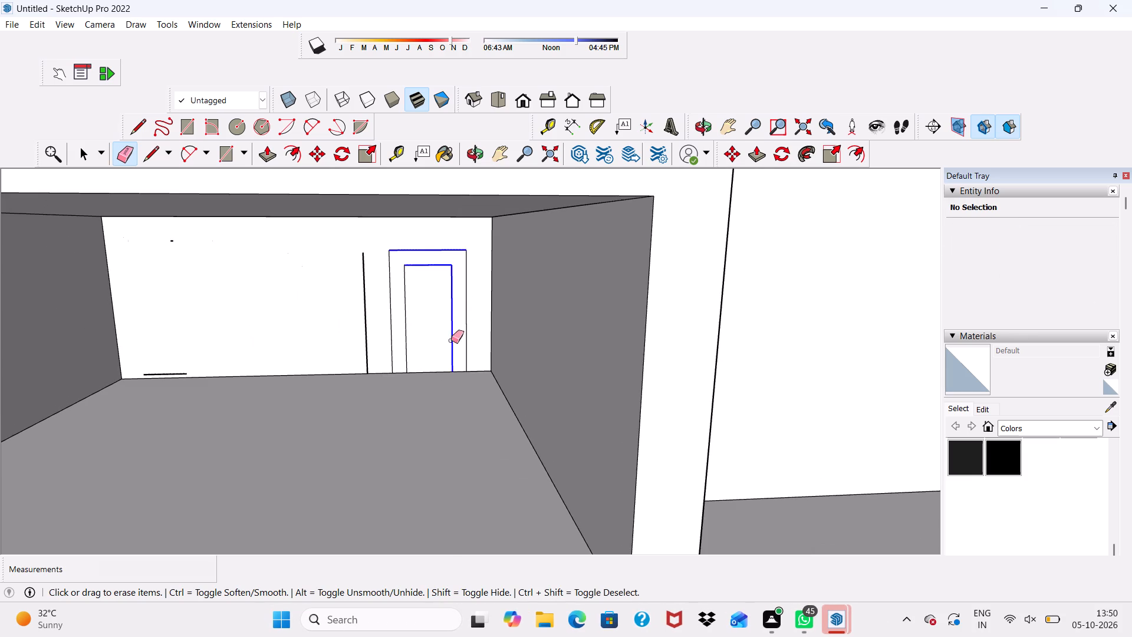
left_click_drag(451, 340, 369, 285)
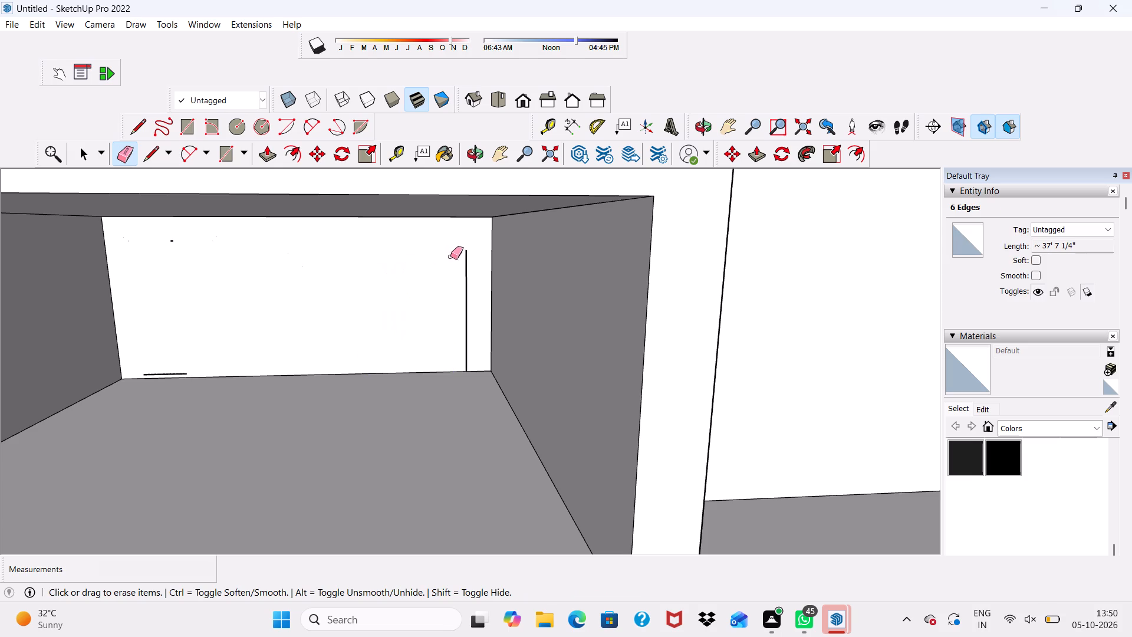
left_click_drag(463, 254, 460, 344)
Erase the leftover edge fragments of the double door near the wall's top and floor line.
scroll(228, 346, "up", 4)
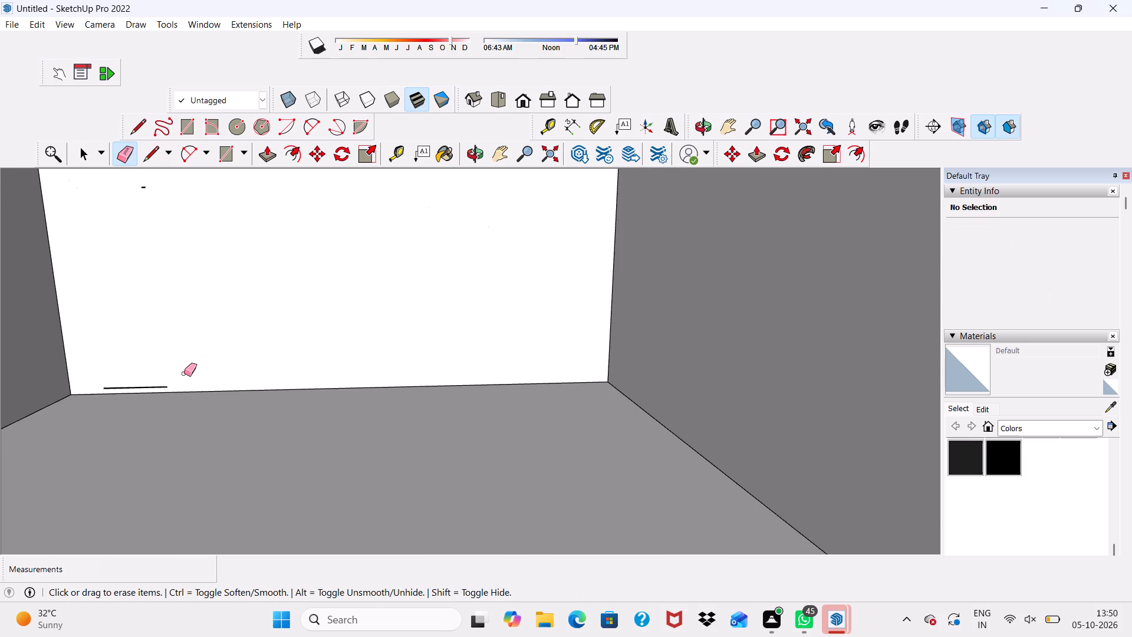
left_click(157, 388)
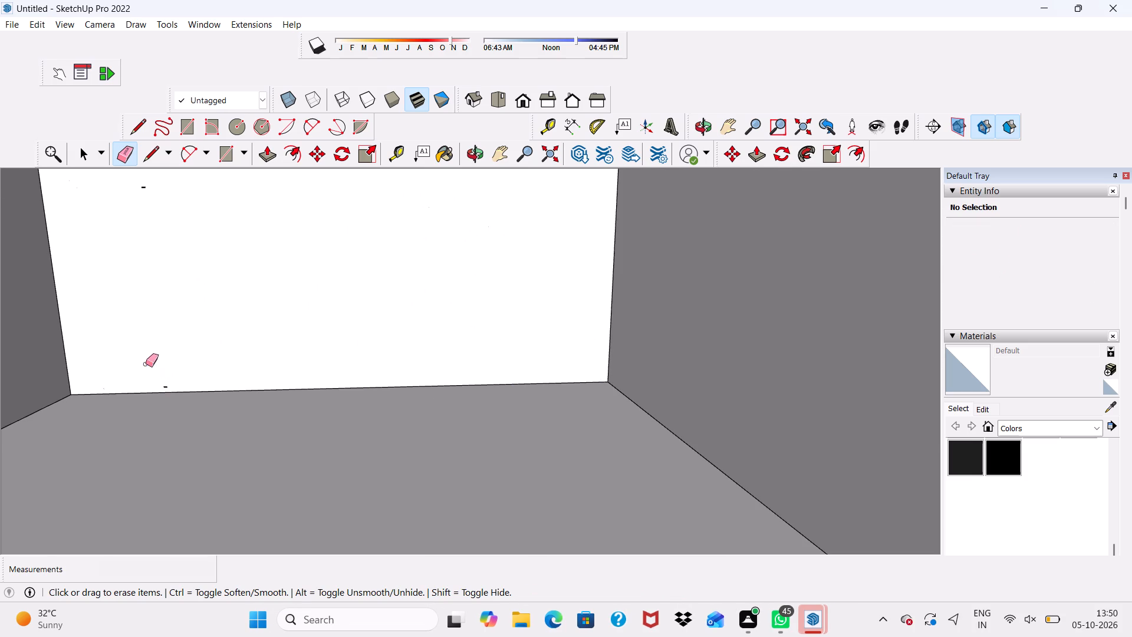
left_click_drag(147, 184, 169, 379)
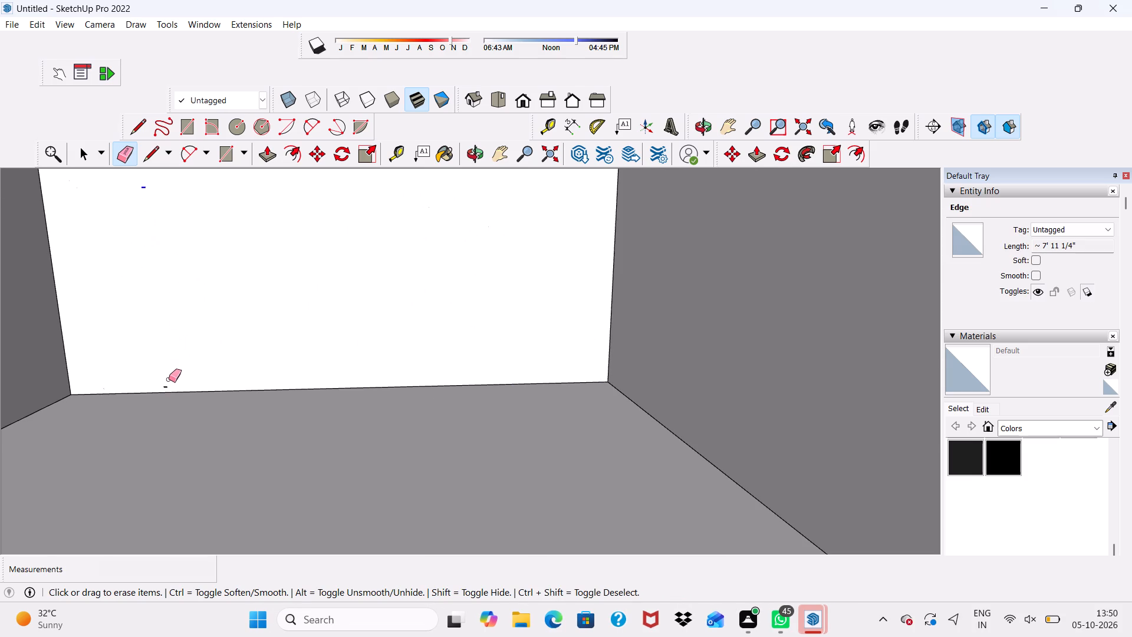
left_click_drag(169, 379, 168, 386)
Examine the cleared upper-floor room and the front of the whole house.
scroll(146, 296, "down", 7)
scroll(233, 297, "up", 1)
scroll(235, 304, "down", 4)
middle_click_drag(280, 320, 287, 307)
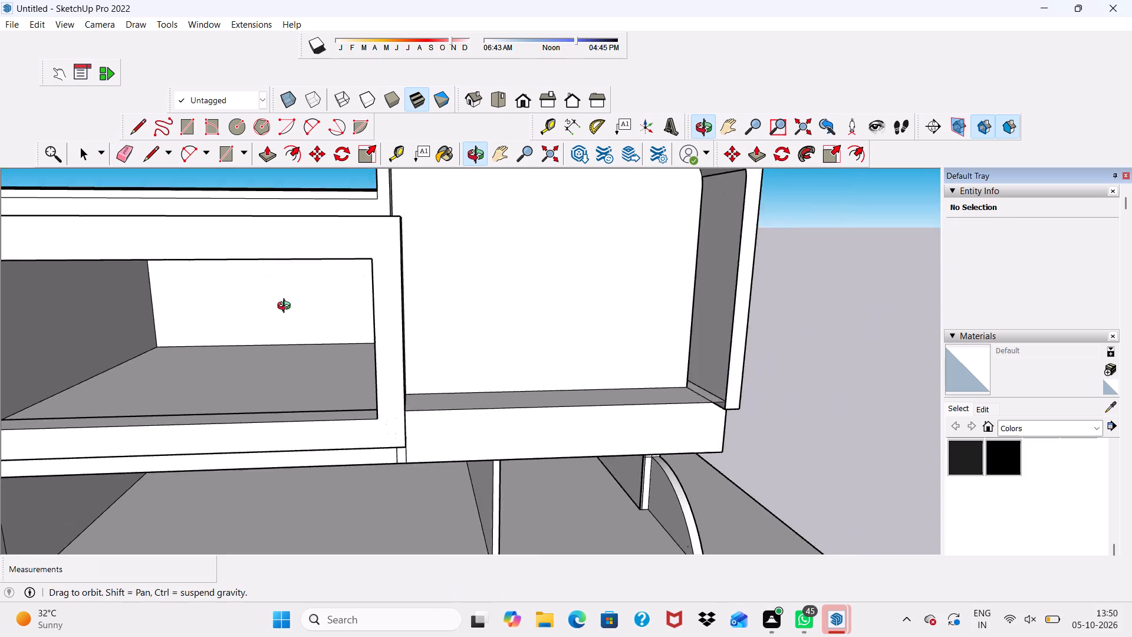
middle_click_drag(287, 307, 285, 251)
scroll(264, 261, "up", 2)
key("space")
key("space")
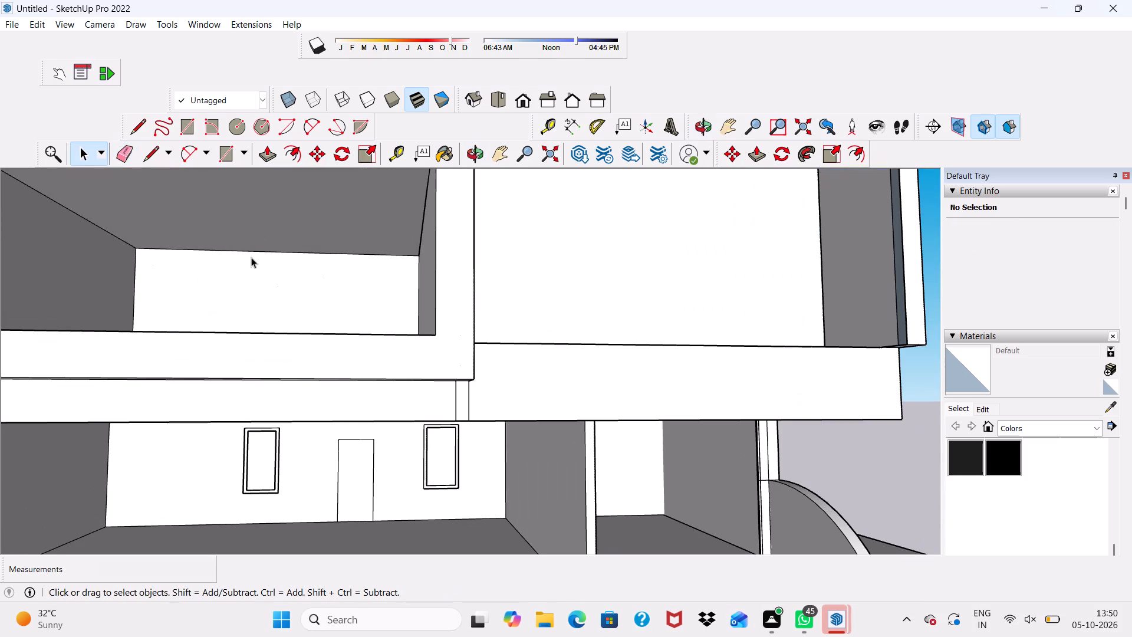
scroll(251, 257, "down", 7)
scroll(257, 259, "up", 1)
scroll(264, 274, "down", 5)
middle_click_drag(290, 296, 287, 438)
scroll(220, 347, "up", 5)
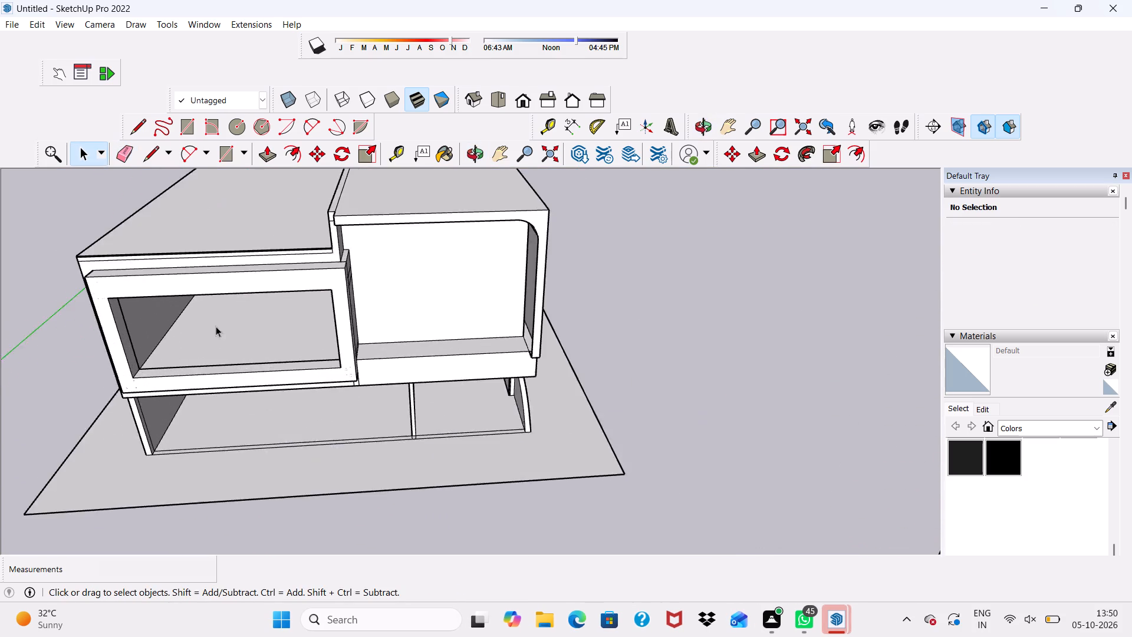
Pull the back wall of the framed upper-floor room forward about 16' 5" with Push/Pull.
scroll(216, 326, "up", 3)
scroll(221, 320, "down", 1)
middle_click_drag(221, 320, 241, 271)
scroll(259, 260, "up", 1)
left_click(265, 254)
scroll(310, 206, "up", 1)
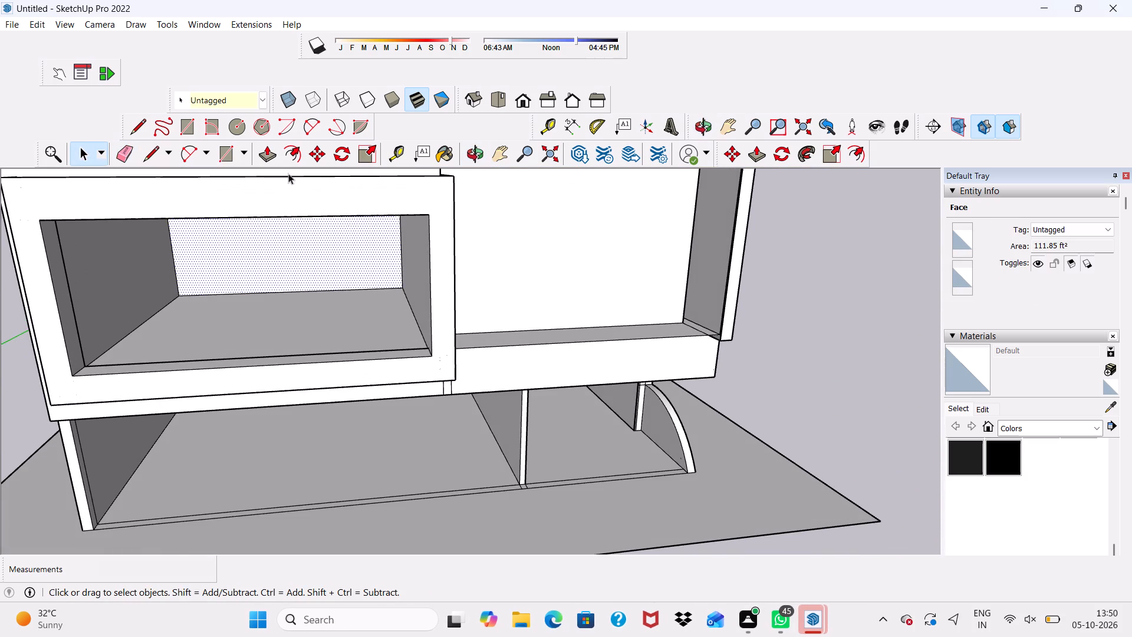
left_click(264, 152)
left_click(297, 241)
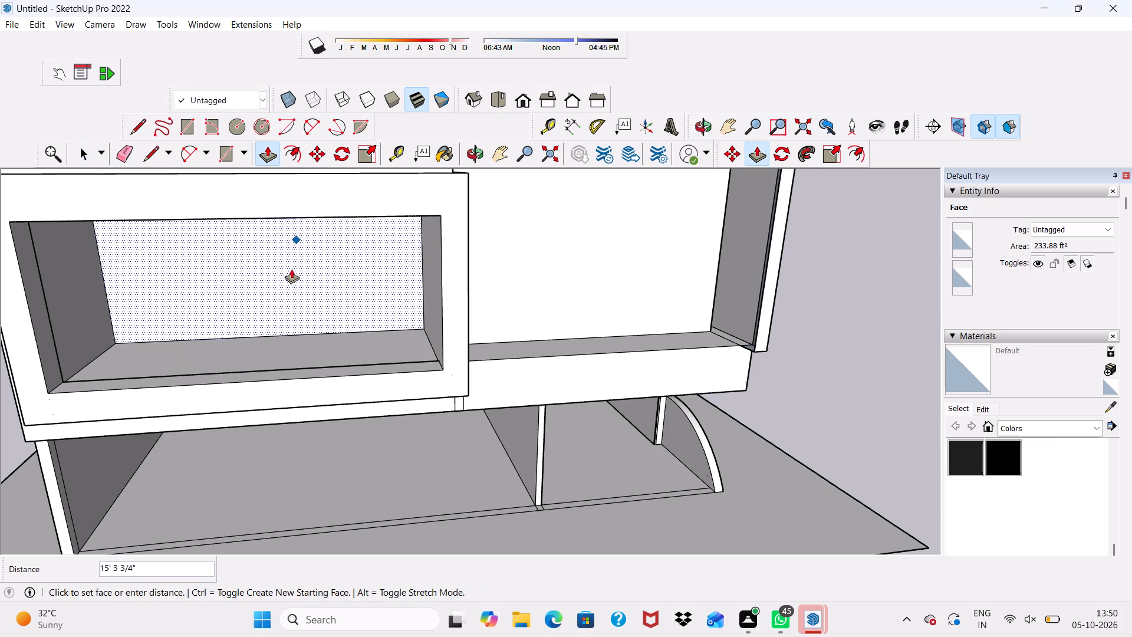
left_click(282, 268)
scroll(282, 268, "down", 1)
middle_click_drag(282, 271, 168, 231)
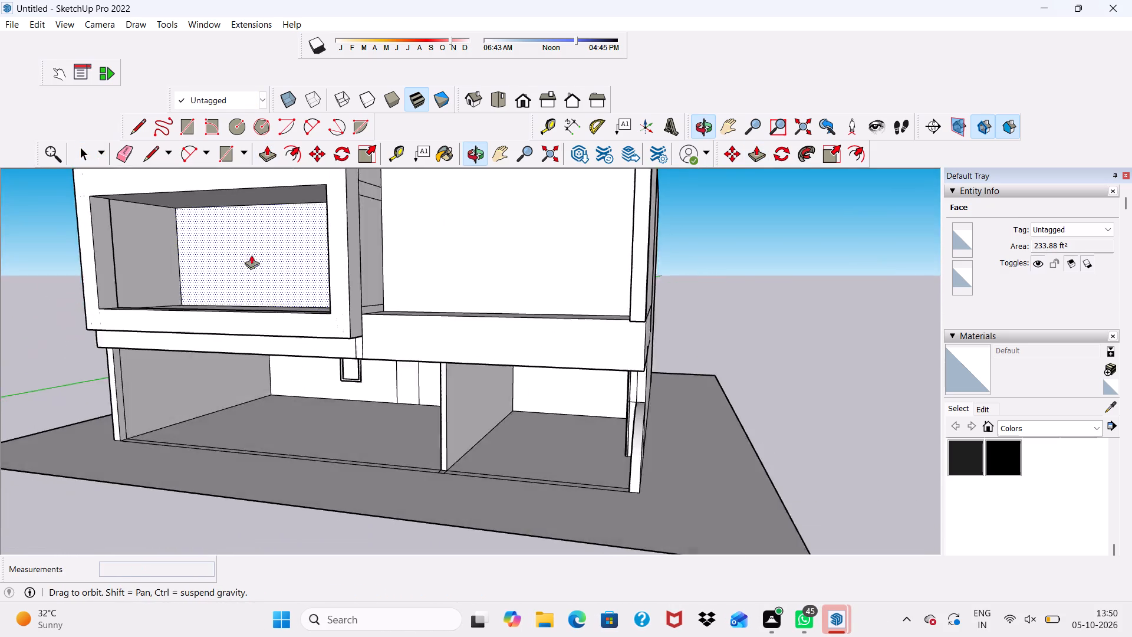
scroll(383, 249, "up", 3)
middle_click_drag(370, 245, 435, 241)
scroll(509, 239, "up", 2)
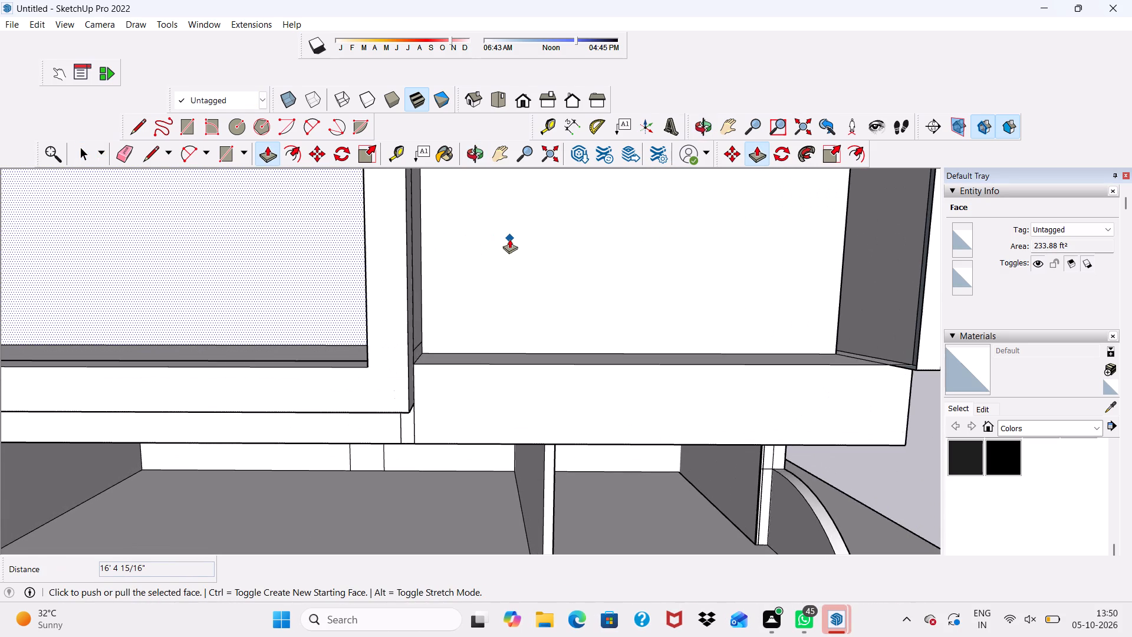
key("space")
Examine the house front around the framed room and the neighbouring balcony's back wall.
scroll(509, 238, "down", 5)
middle_click_drag(505, 249, 310, 418)
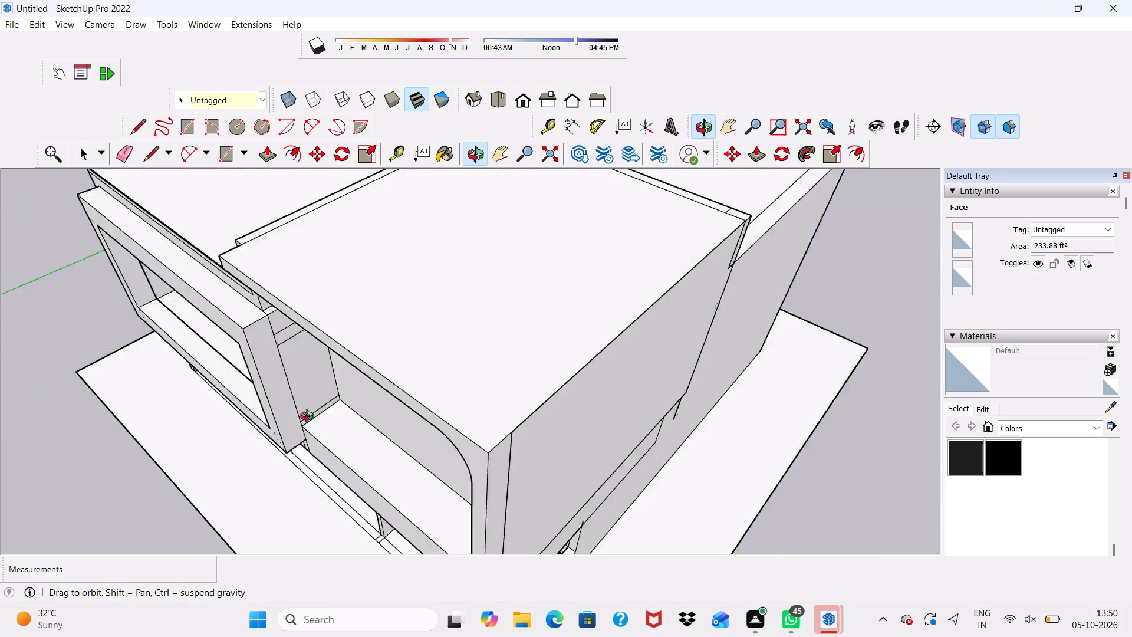
middle_click_drag(310, 418, 482, 229)
scroll(482, 228, "down", 10)
middle_click_drag(447, 260, 565, 284)
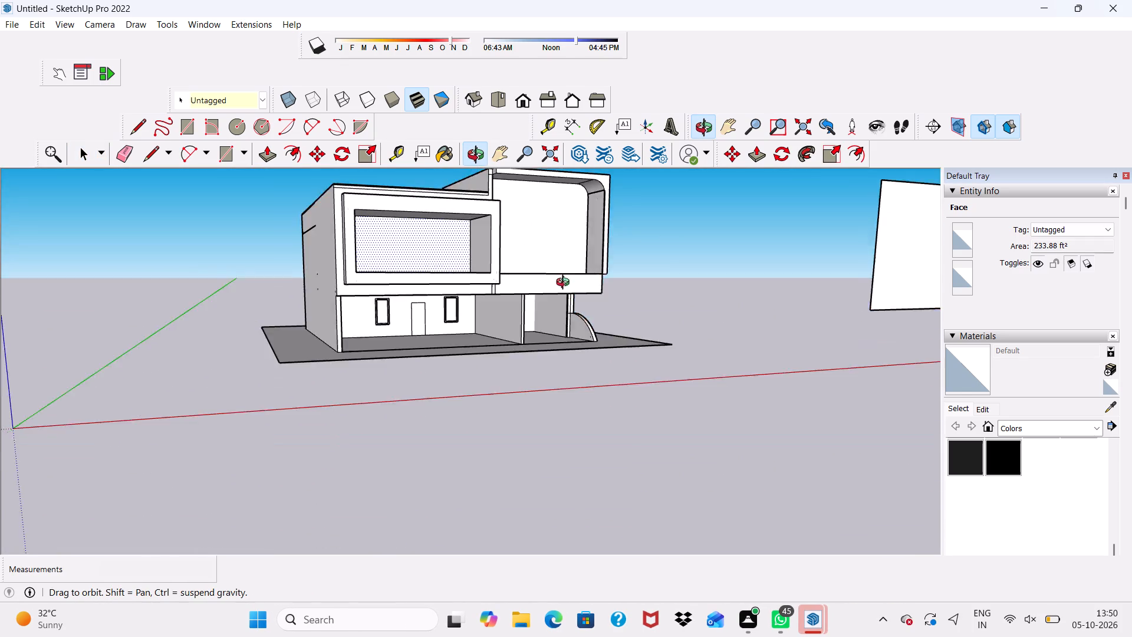
middle_click_drag(565, 284, 552, 250)
scroll(493, 202, "up", 6)
scroll(419, 235, "down", 1)
middle_click_drag(419, 235, 325, 347)
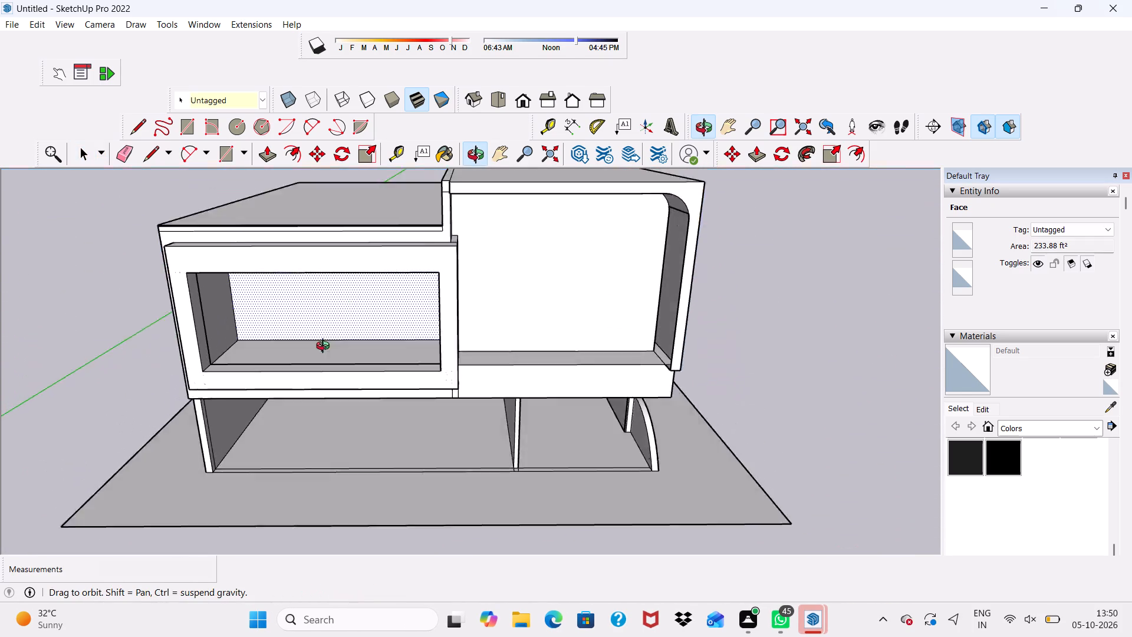
middle_click_drag(325, 347, 312, 362)
scroll(312, 362, "up", 3)
middle_click_drag(304, 350, 367, 248)
middle_click(367, 248)
scroll(367, 248, "up", 2)
scroll(367, 247, "down", 4)
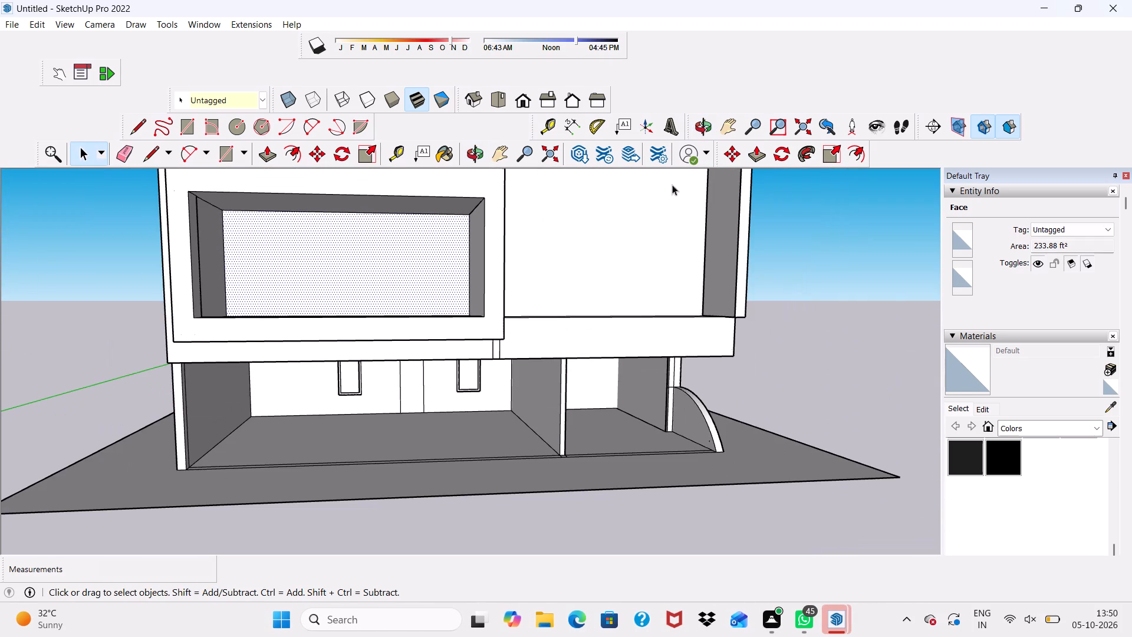
left_click(580, 238)
scroll(580, 238, "down", 1)
middle_click_drag(580, 238, 497, 253)
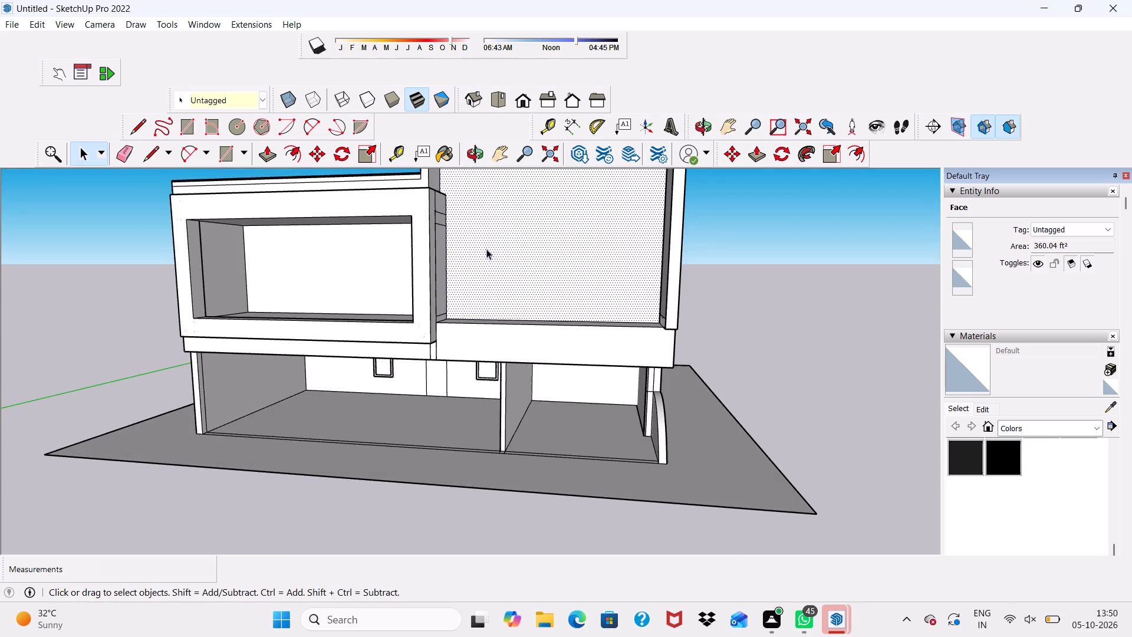
scroll(486, 248, "up", 1)
middle_click_drag(454, 251, 432, 275)
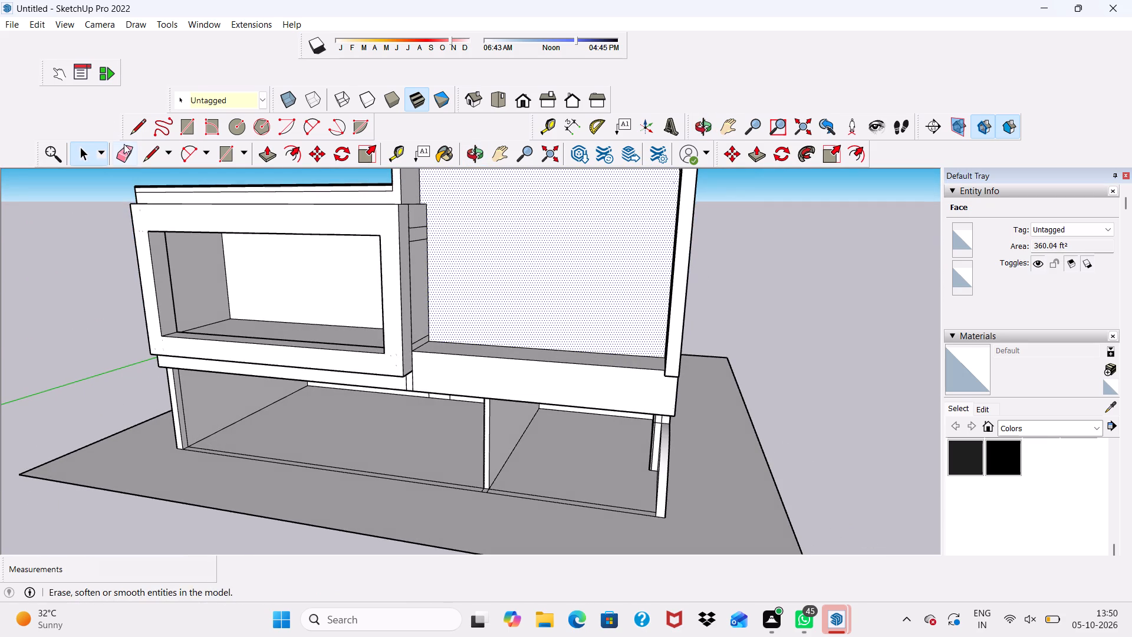
Erase the short horizontal and vertical seam lines on the balcony-facing side of the projecting window frame.
left_click(124, 144)
left_click_drag(420, 221, 422, 246)
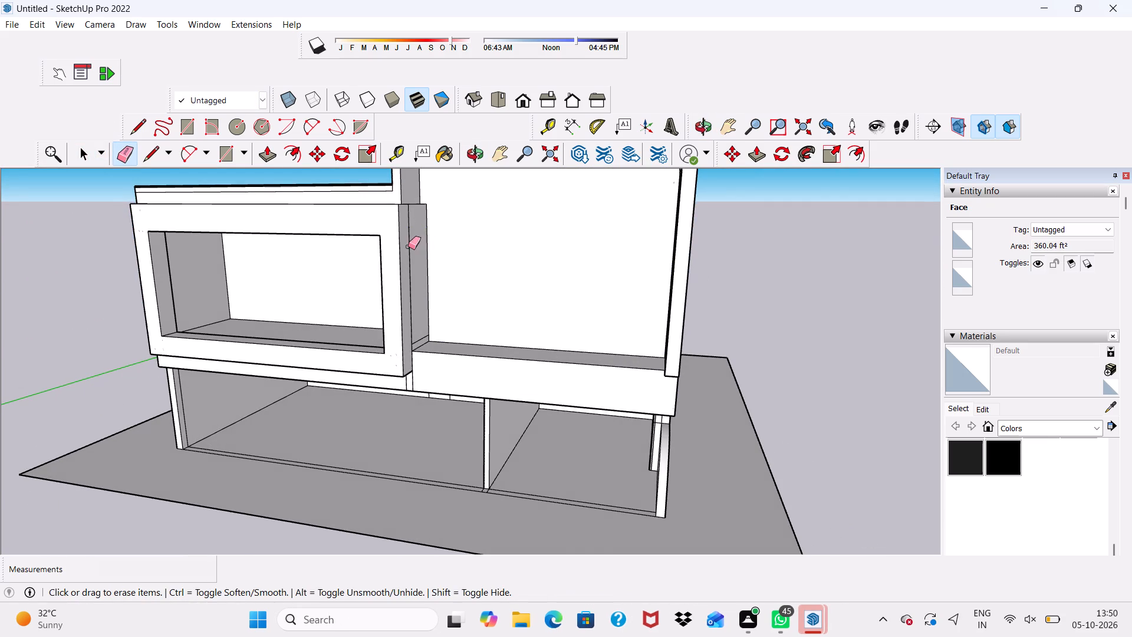
scroll(408, 247, "up", 2)
left_click(410, 239)
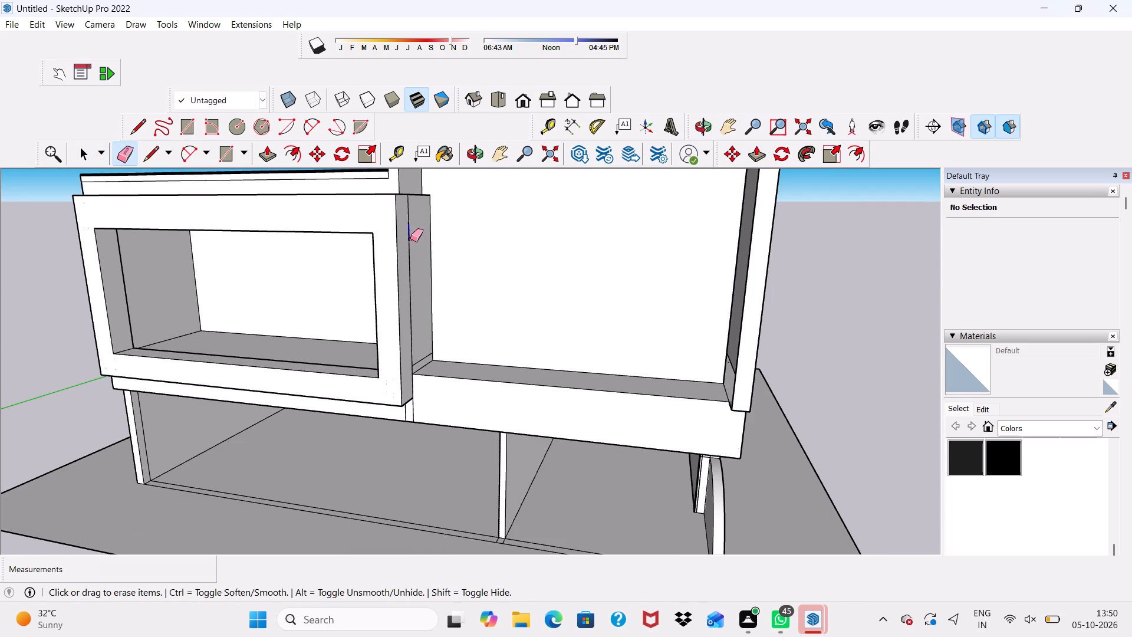
middle_click_drag(402, 278, 302, 243)
scroll(304, 247, "up", 10)
middle_click_drag(371, 275, 305, 287)
scroll(310, 295, "up", 5)
scroll(279, 309, "down", 1)
scroll(279, 309, "up", 2)
left_click_drag(288, 291, 287, 306)
scroll(287, 306, "down", 6)
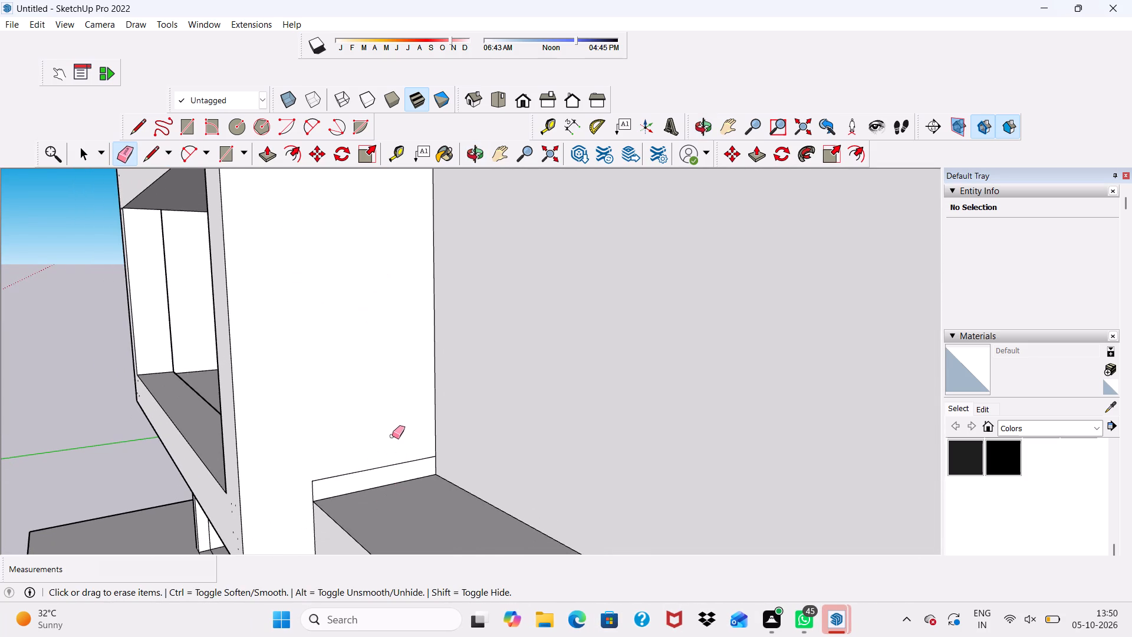
Erase the line just above the balcony floor and the remaining vertical edge pieces on the projecting frame's side.
left_click(393, 454)
left_click_drag(384, 451, 396, 454)
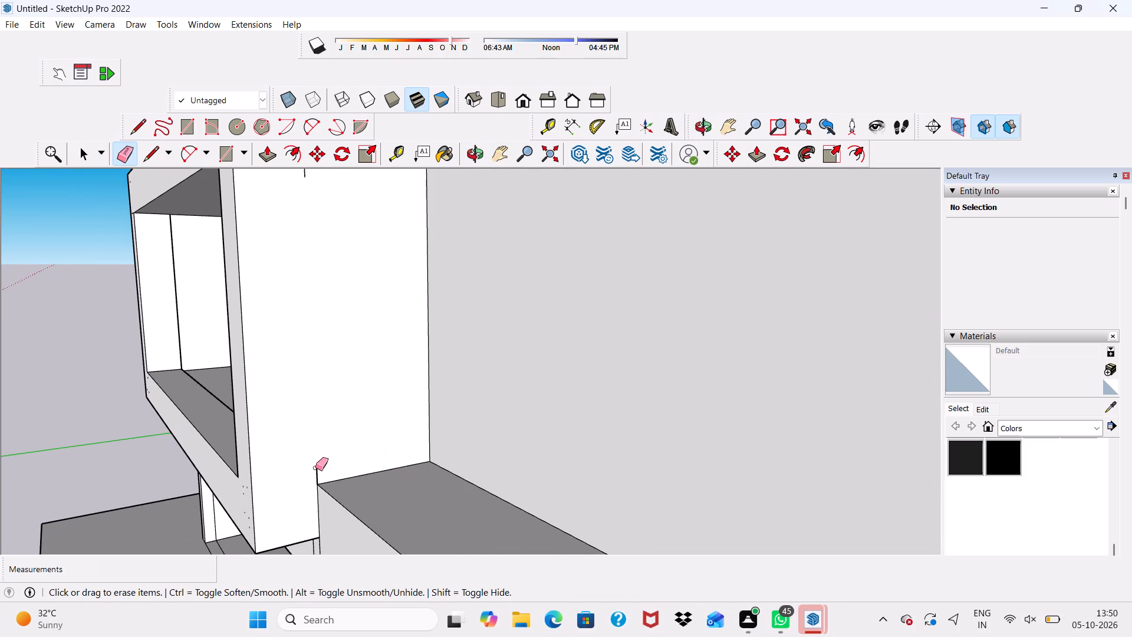
left_click_drag(315, 468, 337, 459)
scroll(389, 337, "down", 2)
scroll(389, 337, "up", 1)
scroll(389, 337, "down", 7)
middle_click_drag(625, 306, 689, 318)
scroll(363, 227, "up", 2)
left_click(446, 227)
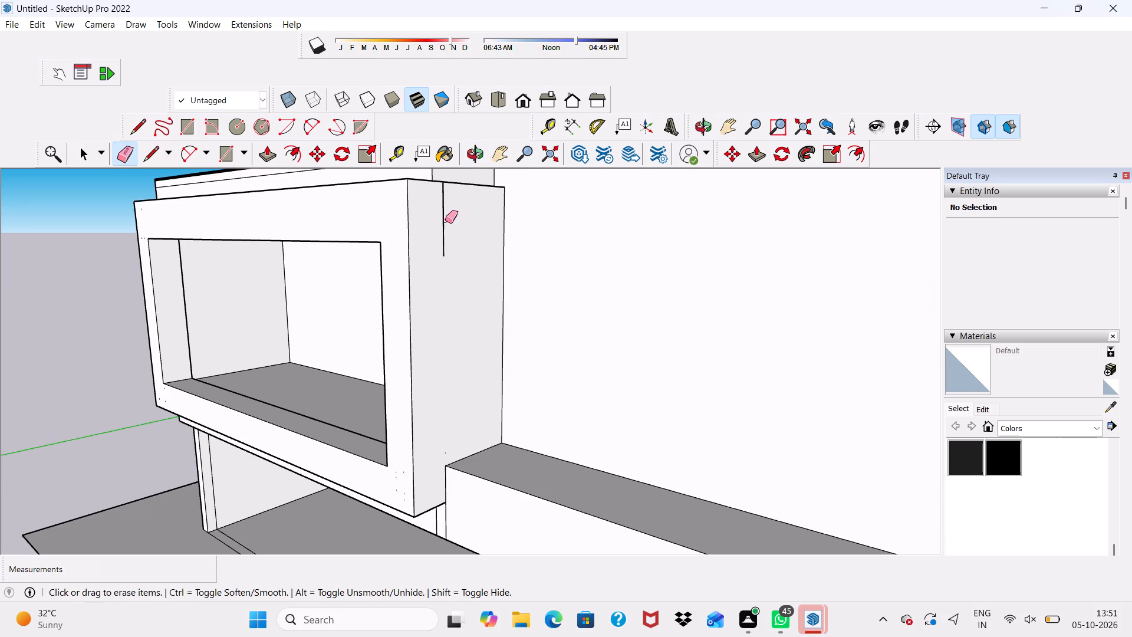
left_click_drag(443, 218, 450, 211)
left_click_drag(442, 235, 446, 247)
Erase the thin horizontal line along the roof fascia above the projecting window frame.
scroll(455, 238, "down", 5)
scroll(440, 248, "up", 1)
scroll(450, 258, "down", 1)
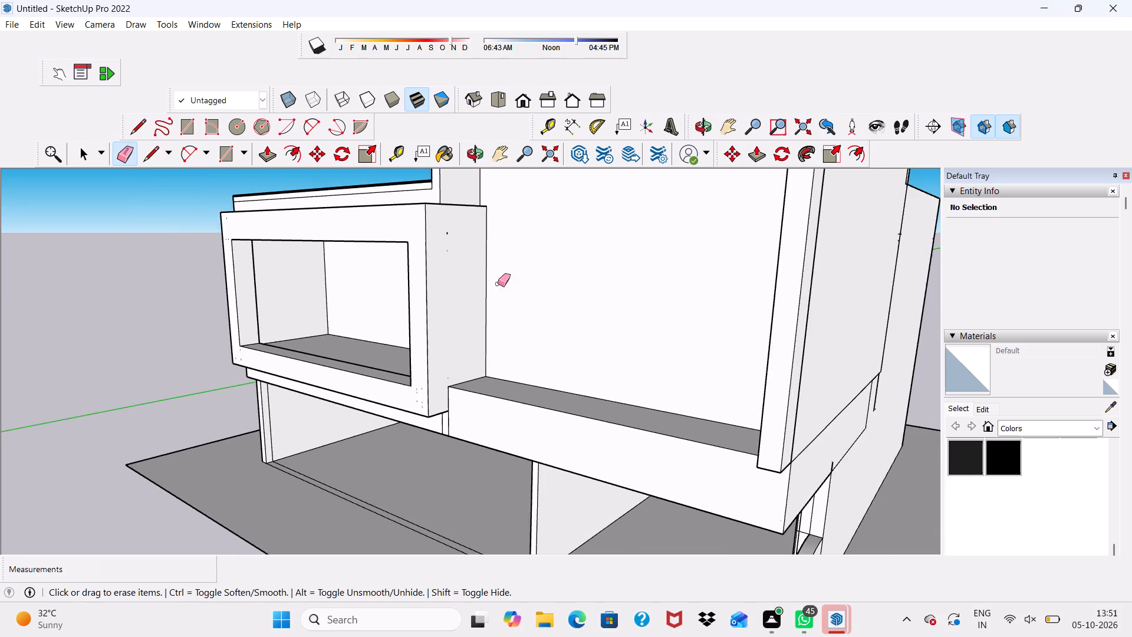
middle_click_drag(517, 283, 682, 333)
scroll(478, 193, "up", 9)
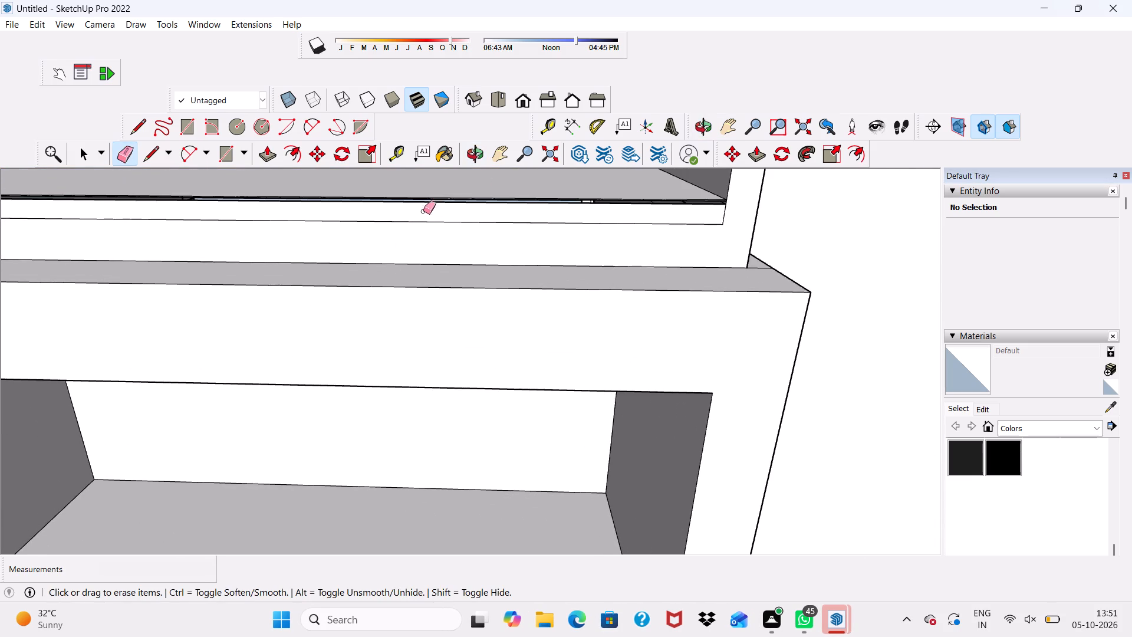
left_click(422, 224)
left_click_drag(429, 219, 428, 231)
scroll(428, 231, "down", 8)
middle_click_drag(620, 291, 621, 291)
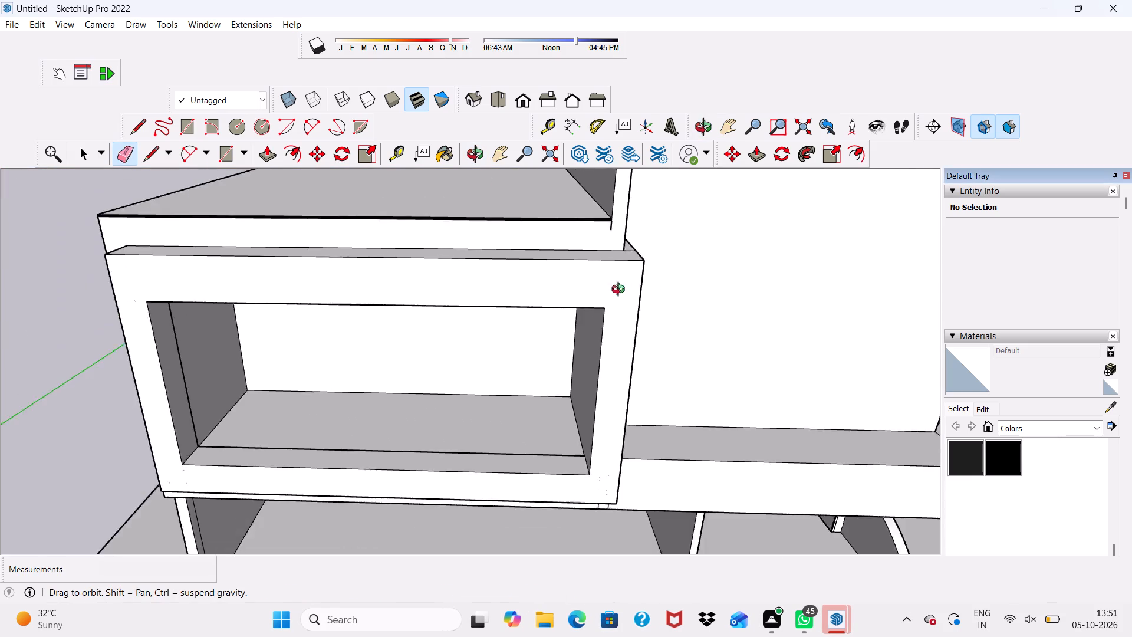
middle_click_drag(621, 291, 434, 223)
key("space")
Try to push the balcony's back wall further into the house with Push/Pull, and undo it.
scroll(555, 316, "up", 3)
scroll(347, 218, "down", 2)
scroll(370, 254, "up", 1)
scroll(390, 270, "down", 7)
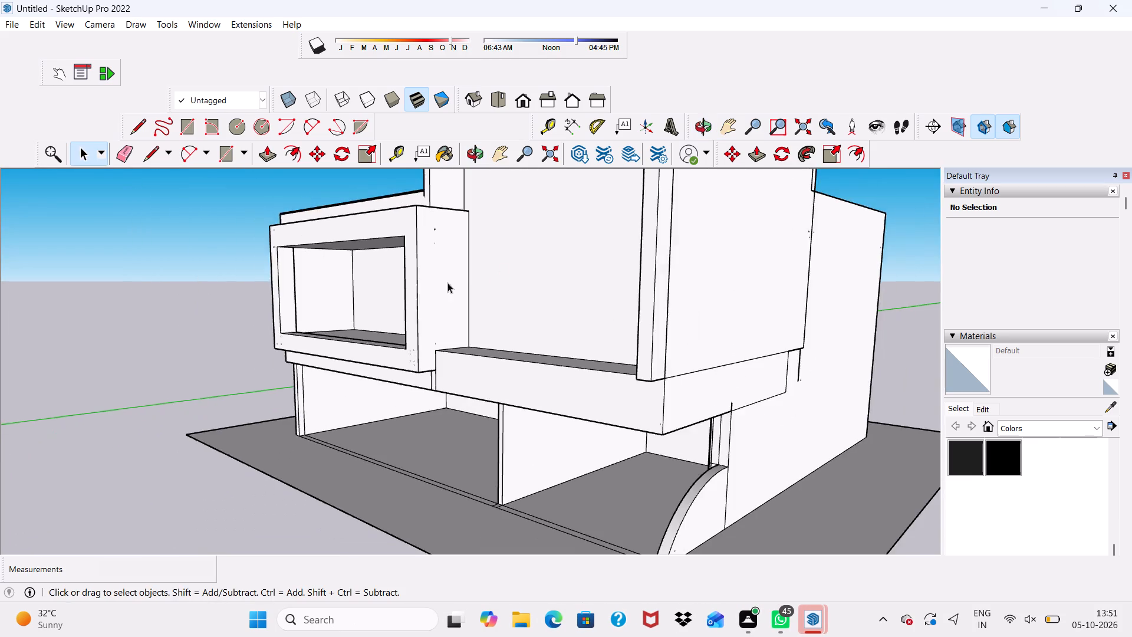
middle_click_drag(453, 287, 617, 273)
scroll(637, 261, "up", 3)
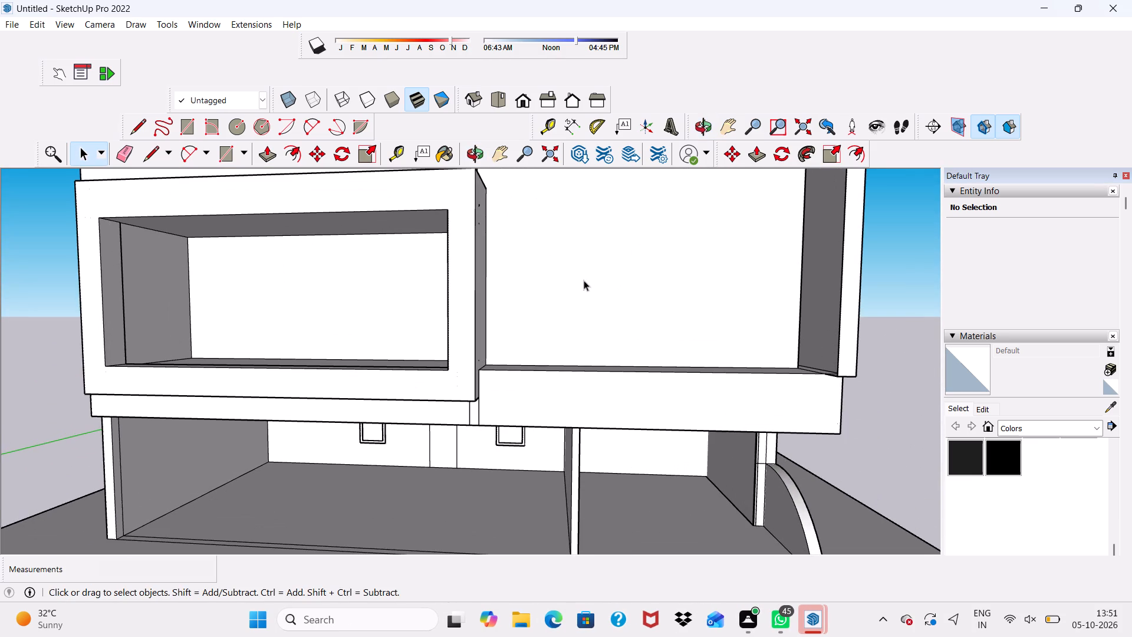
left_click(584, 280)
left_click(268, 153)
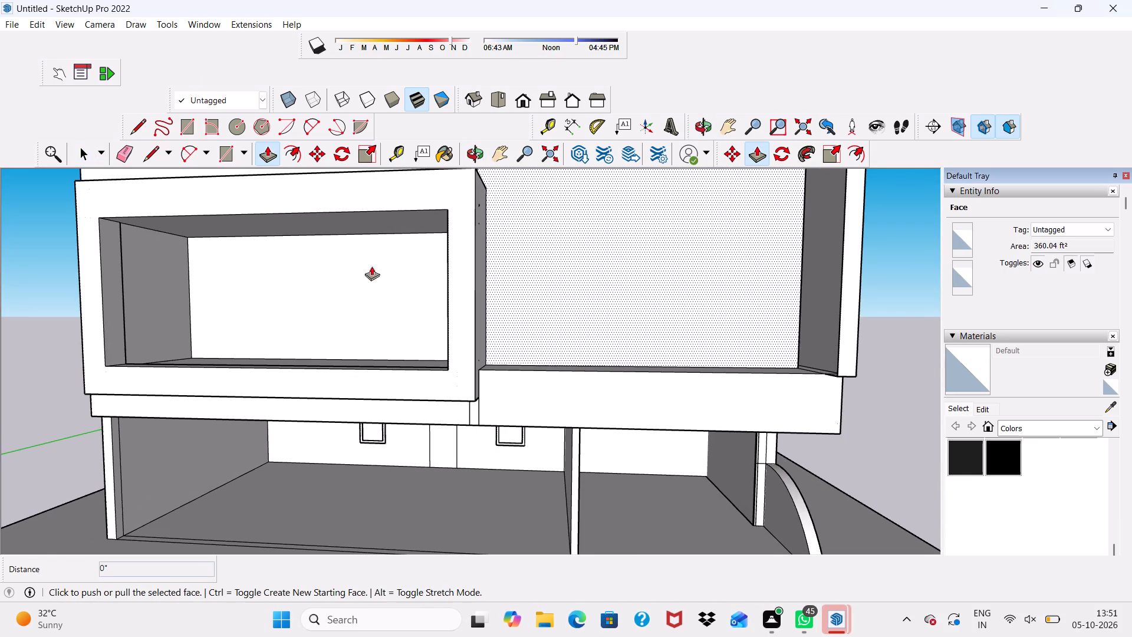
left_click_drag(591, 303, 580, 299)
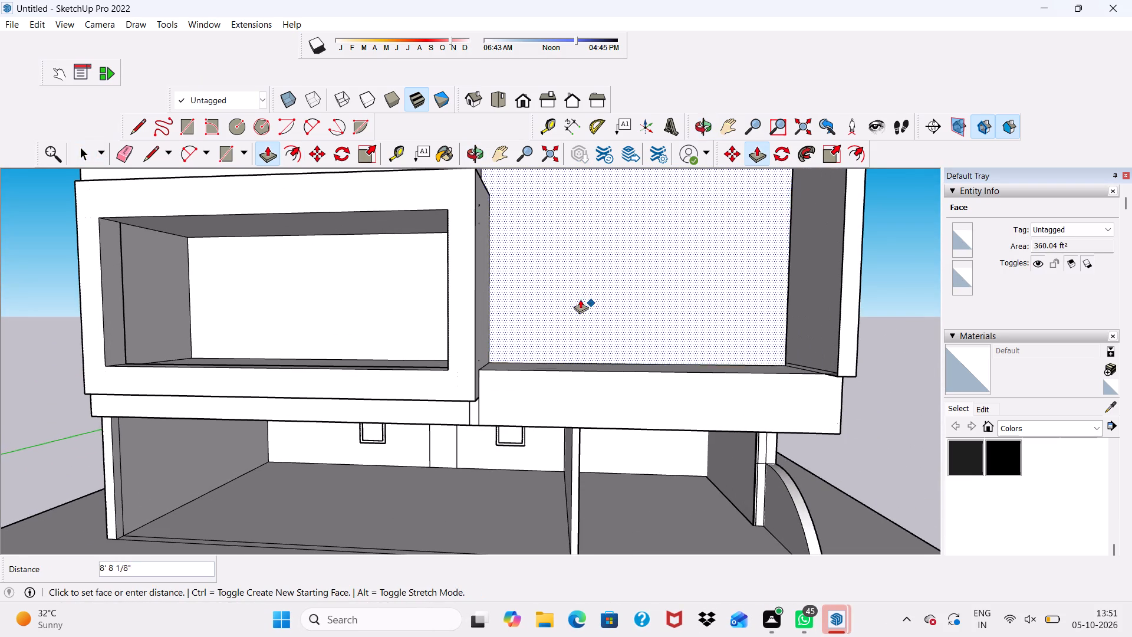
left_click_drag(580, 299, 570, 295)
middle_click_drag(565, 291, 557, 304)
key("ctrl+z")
Push the balcony's back wall inward about 5' 11" to adjust the depth of the balcony.
scroll(580, 289, "up", 2)
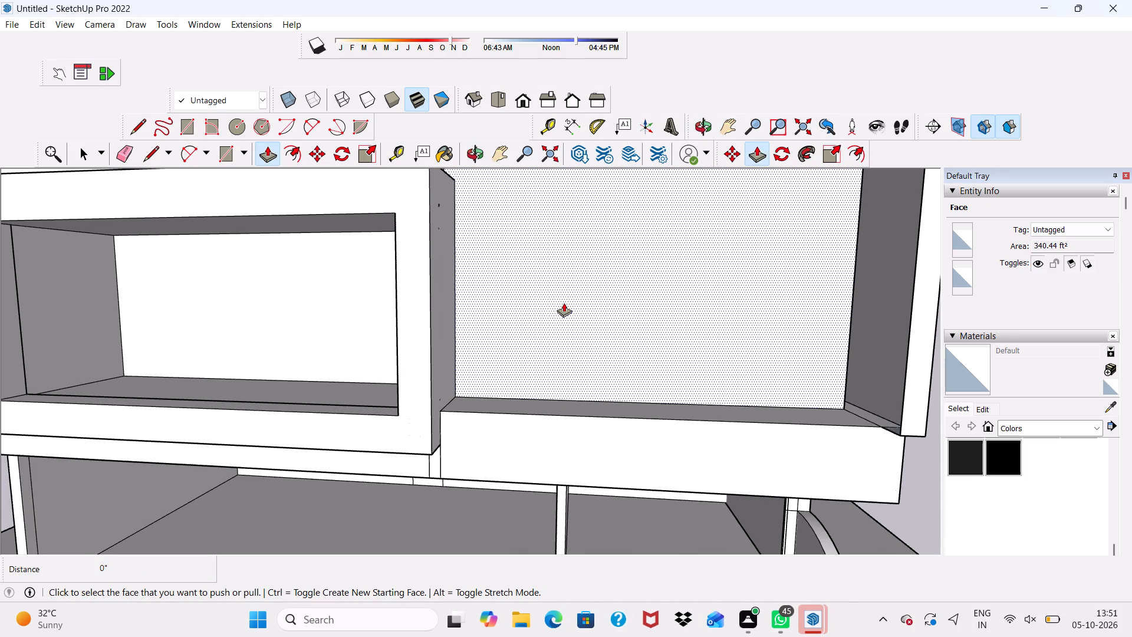
left_click_drag(564, 303, 557, 294)
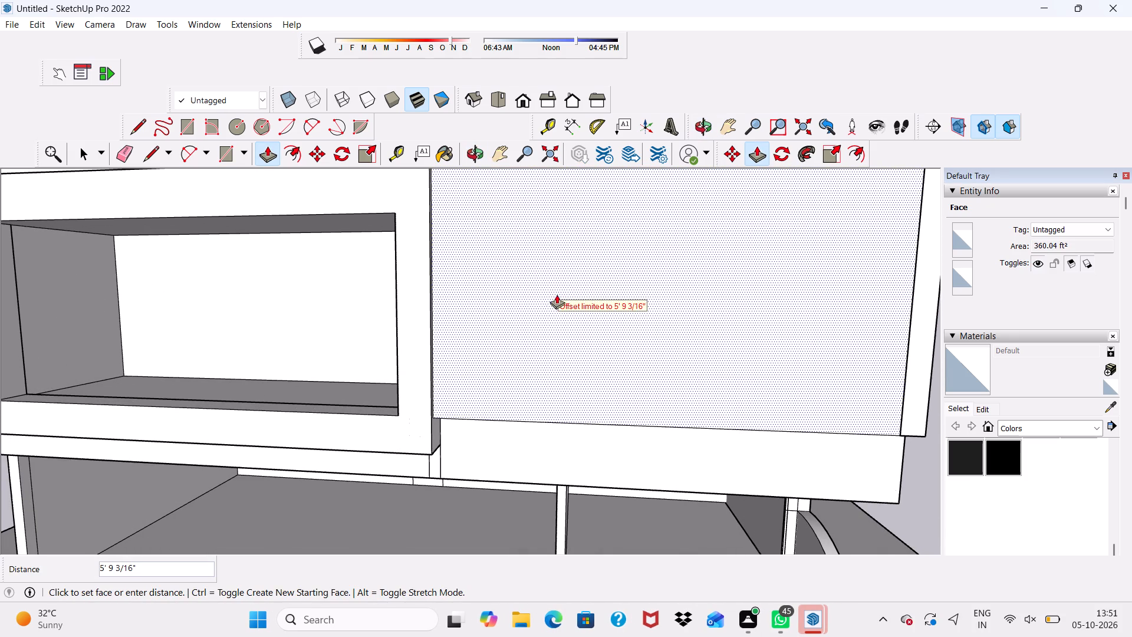
left_click_drag(557, 294, 558, 293)
scroll(555, 293, "up", 2)
left_click_drag(526, 312, 535, 306)
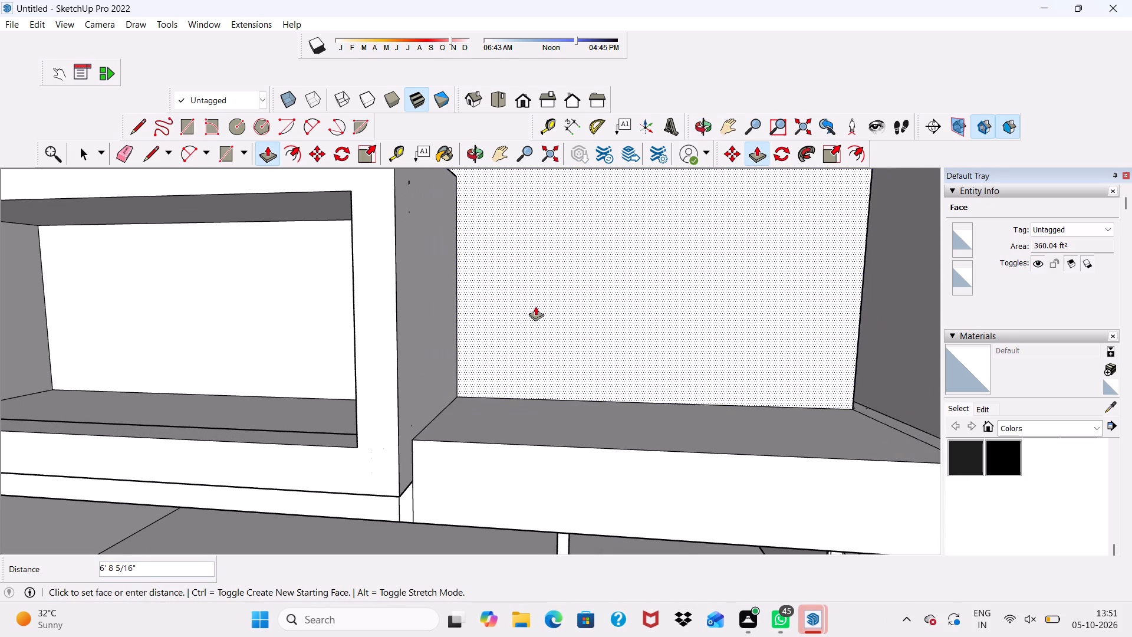
left_click_drag(535, 306, 534, 306)
scroll(526, 311, "down", 6)
middle_click_drag(532, 310, 534, 314)
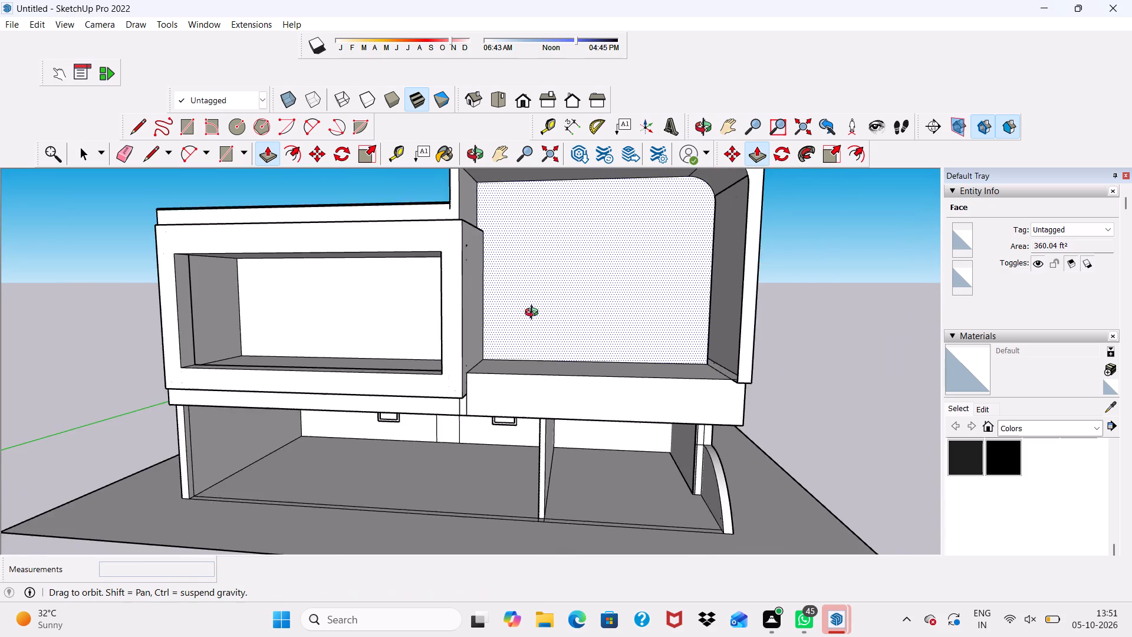
middle_click_drag(534, 314, 572, 344)
scroll(539, 362, "up", 2)
scroll(447, 365, "up", 3)
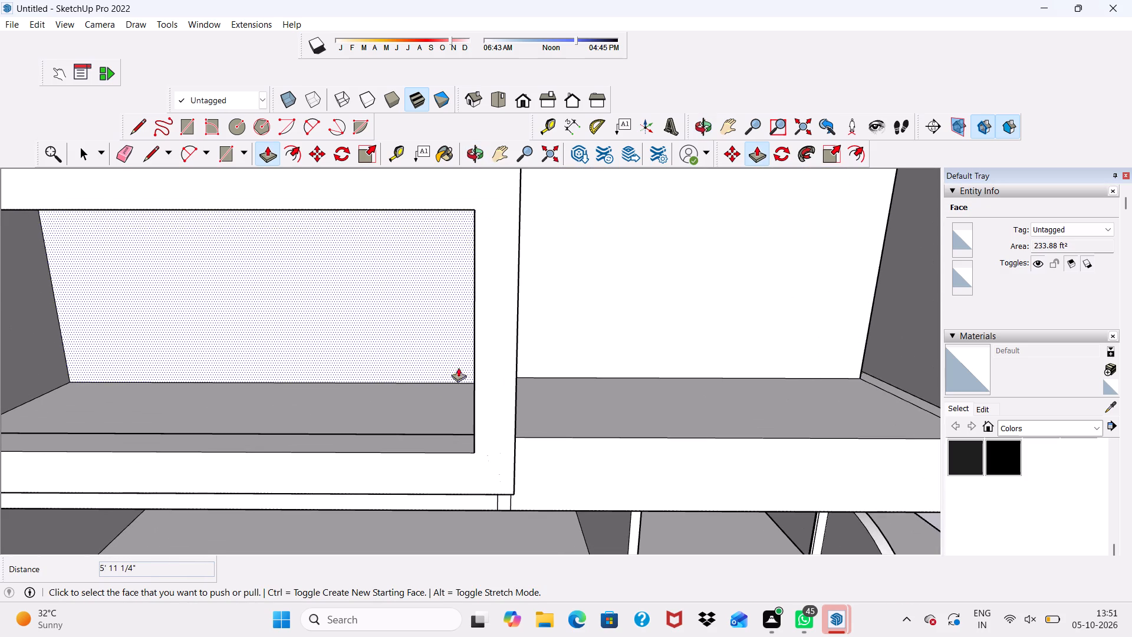
key("space")
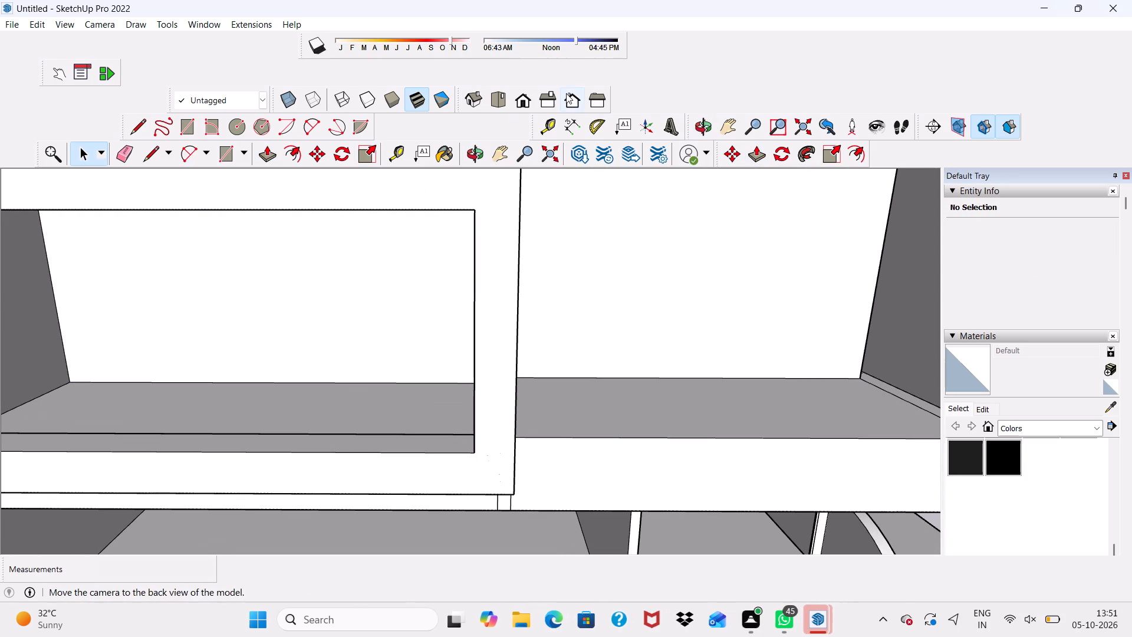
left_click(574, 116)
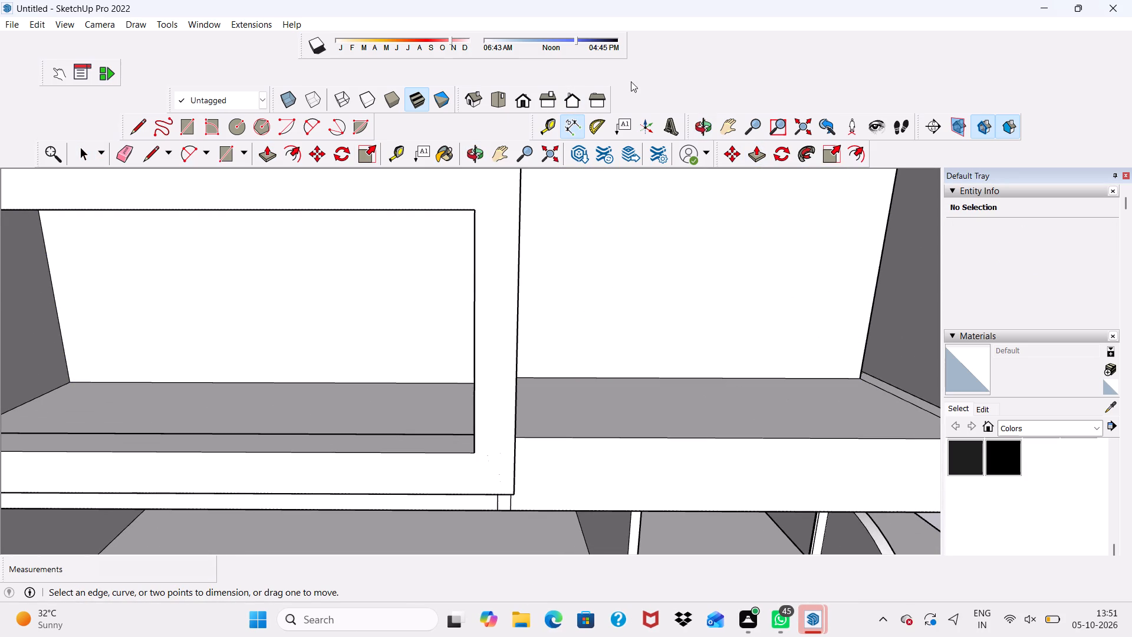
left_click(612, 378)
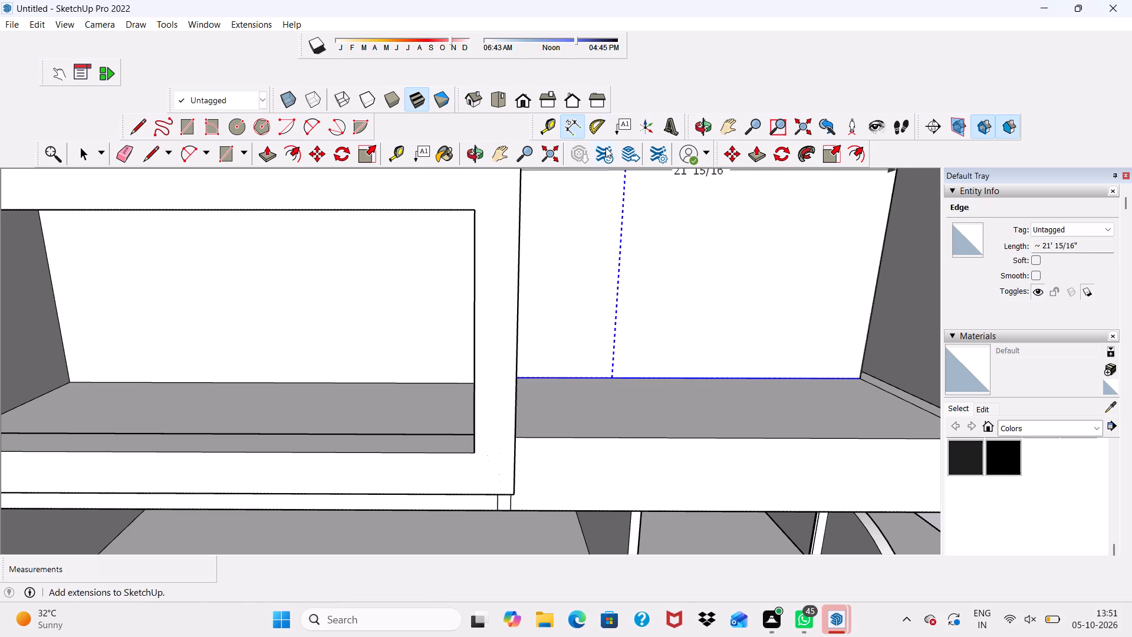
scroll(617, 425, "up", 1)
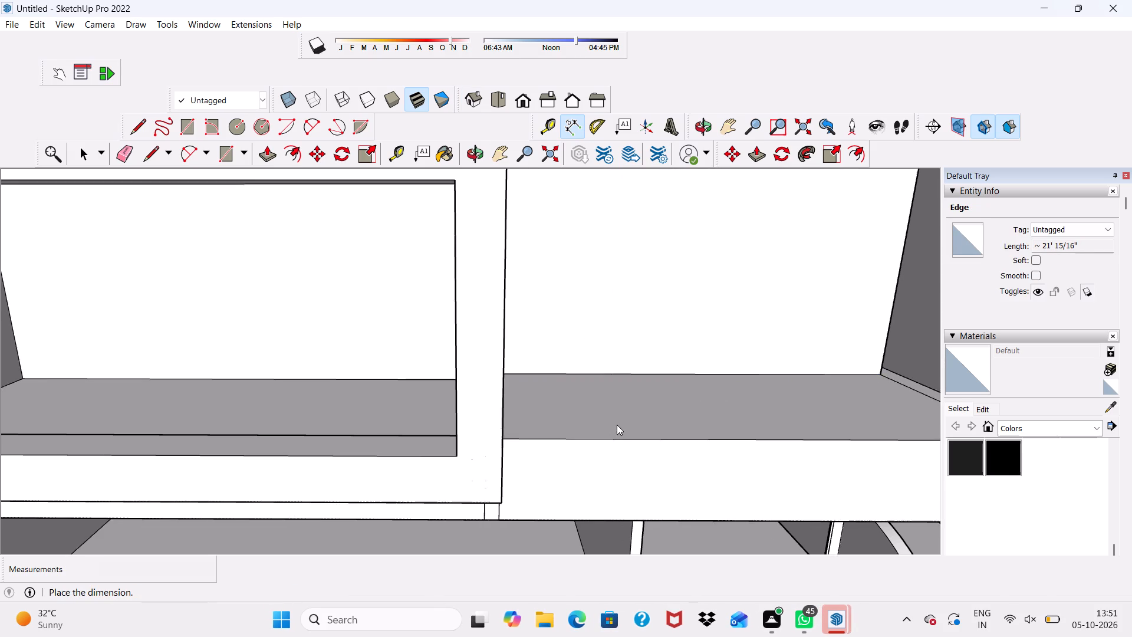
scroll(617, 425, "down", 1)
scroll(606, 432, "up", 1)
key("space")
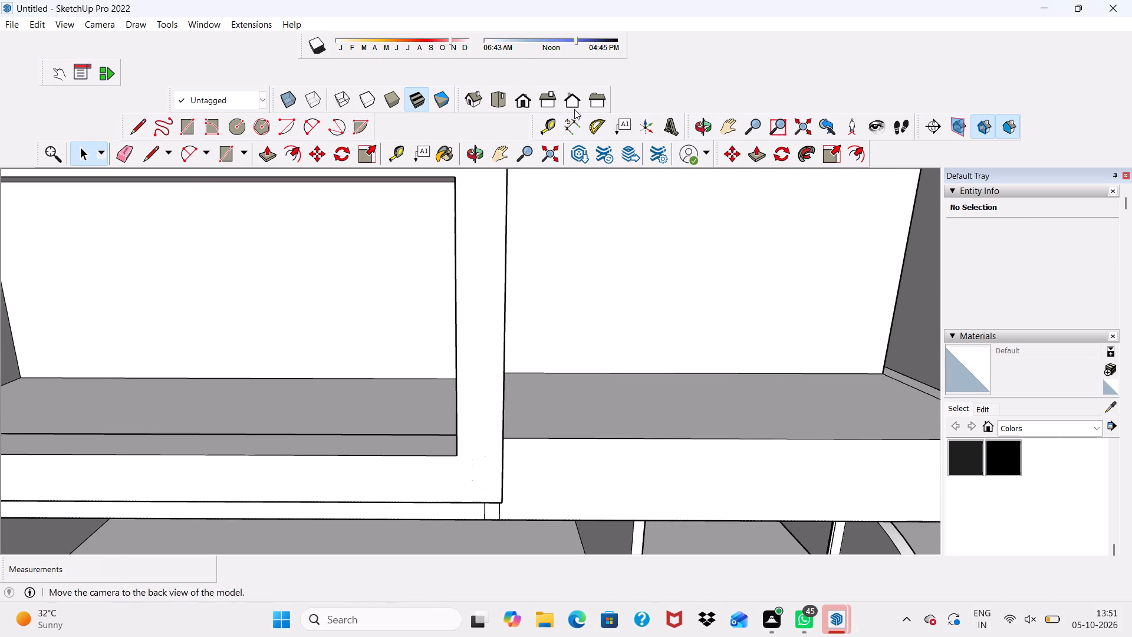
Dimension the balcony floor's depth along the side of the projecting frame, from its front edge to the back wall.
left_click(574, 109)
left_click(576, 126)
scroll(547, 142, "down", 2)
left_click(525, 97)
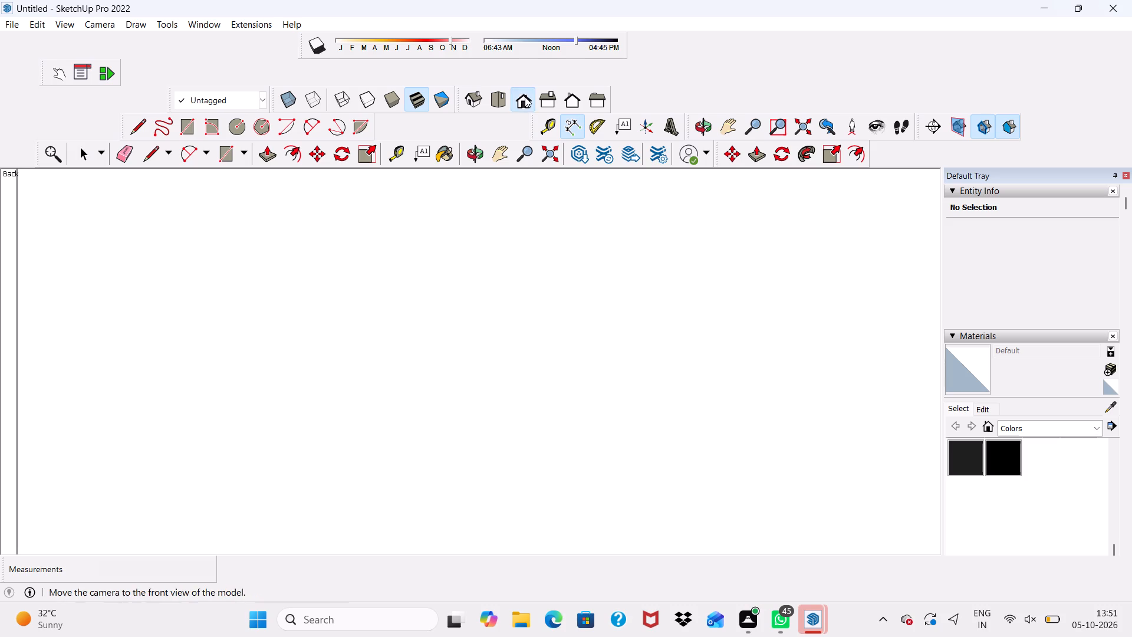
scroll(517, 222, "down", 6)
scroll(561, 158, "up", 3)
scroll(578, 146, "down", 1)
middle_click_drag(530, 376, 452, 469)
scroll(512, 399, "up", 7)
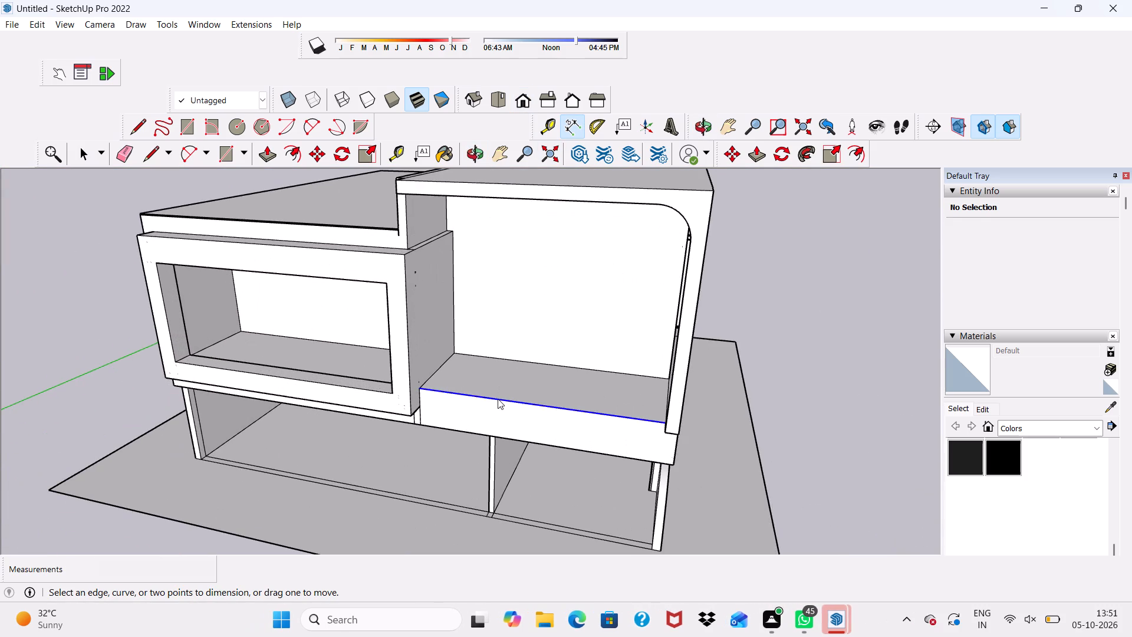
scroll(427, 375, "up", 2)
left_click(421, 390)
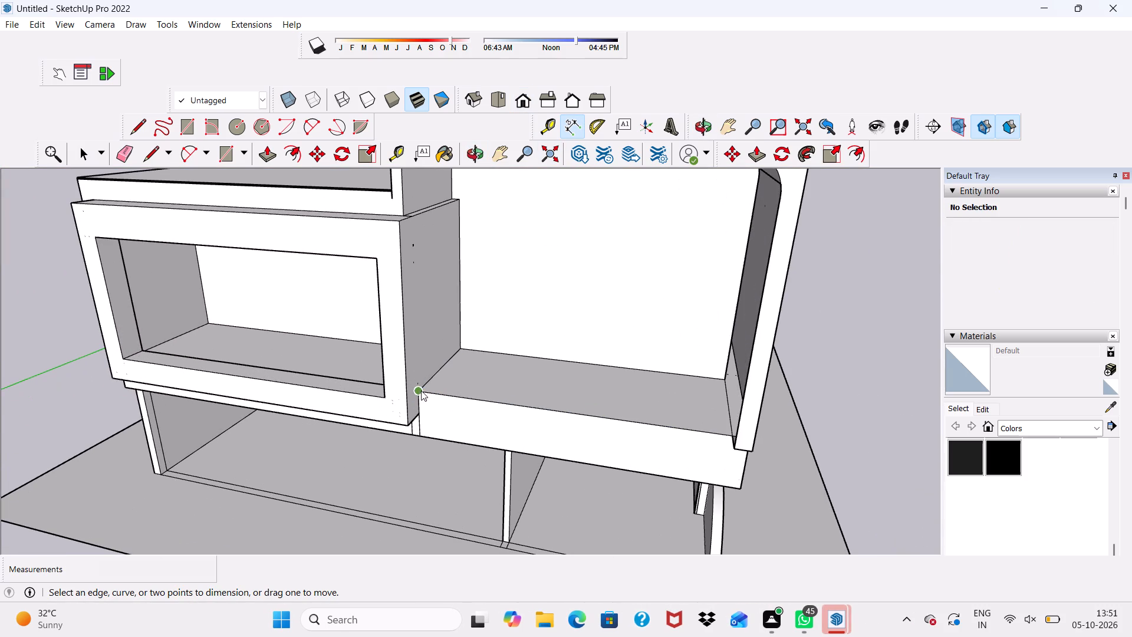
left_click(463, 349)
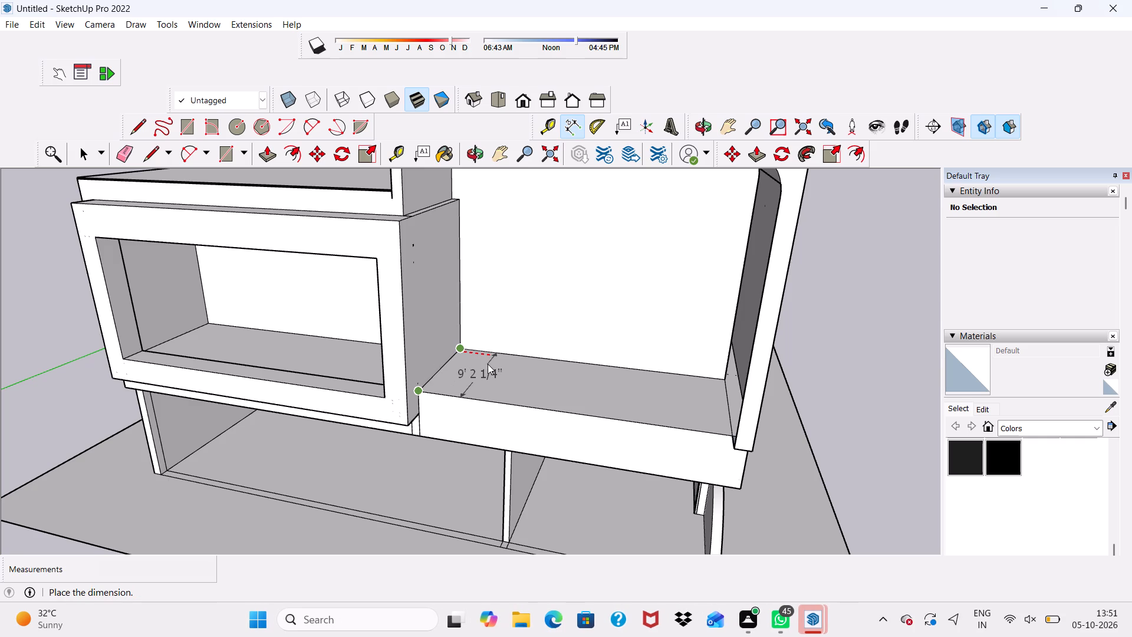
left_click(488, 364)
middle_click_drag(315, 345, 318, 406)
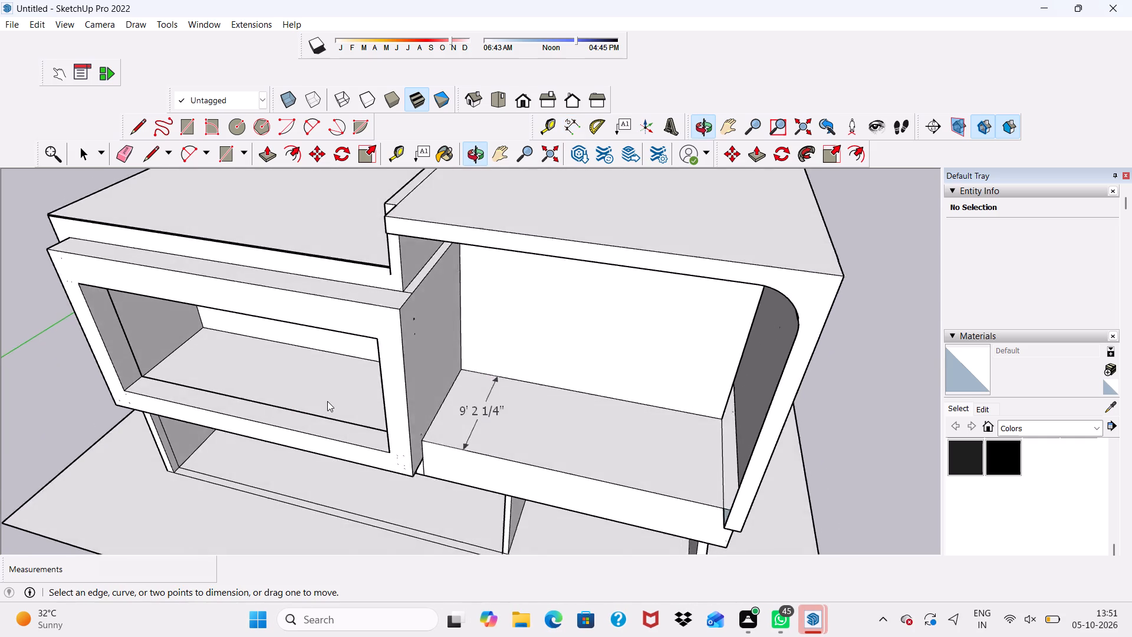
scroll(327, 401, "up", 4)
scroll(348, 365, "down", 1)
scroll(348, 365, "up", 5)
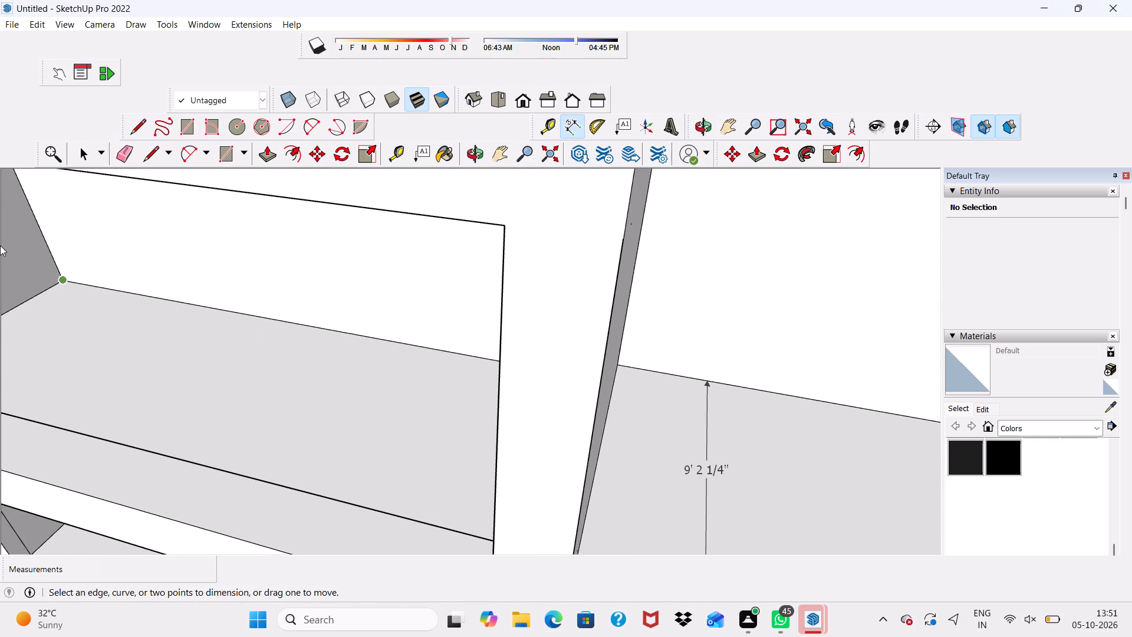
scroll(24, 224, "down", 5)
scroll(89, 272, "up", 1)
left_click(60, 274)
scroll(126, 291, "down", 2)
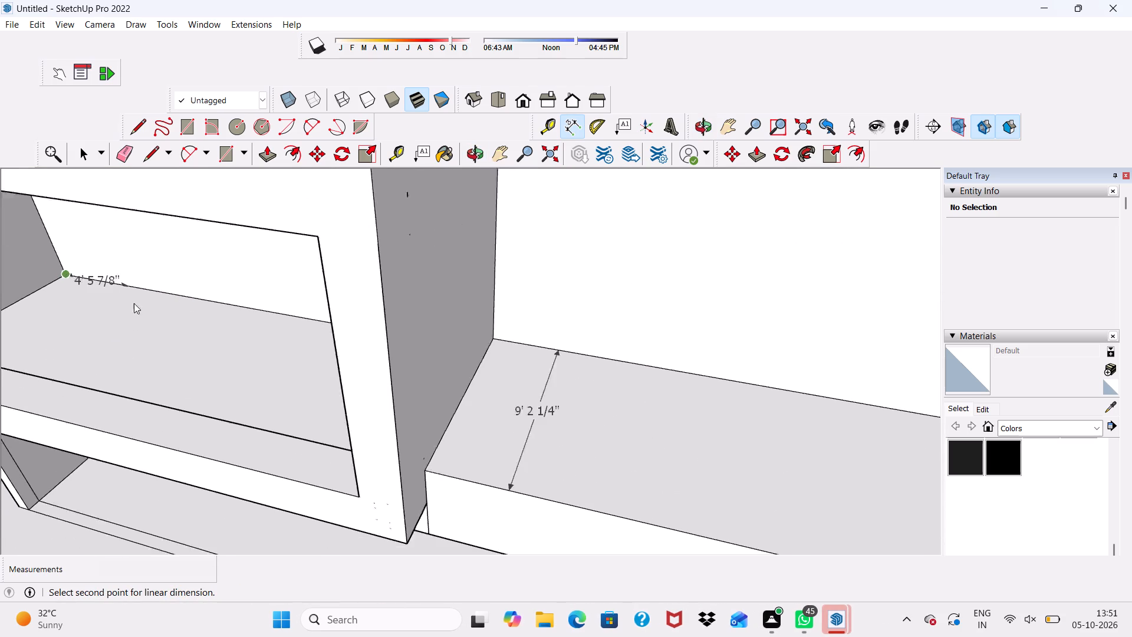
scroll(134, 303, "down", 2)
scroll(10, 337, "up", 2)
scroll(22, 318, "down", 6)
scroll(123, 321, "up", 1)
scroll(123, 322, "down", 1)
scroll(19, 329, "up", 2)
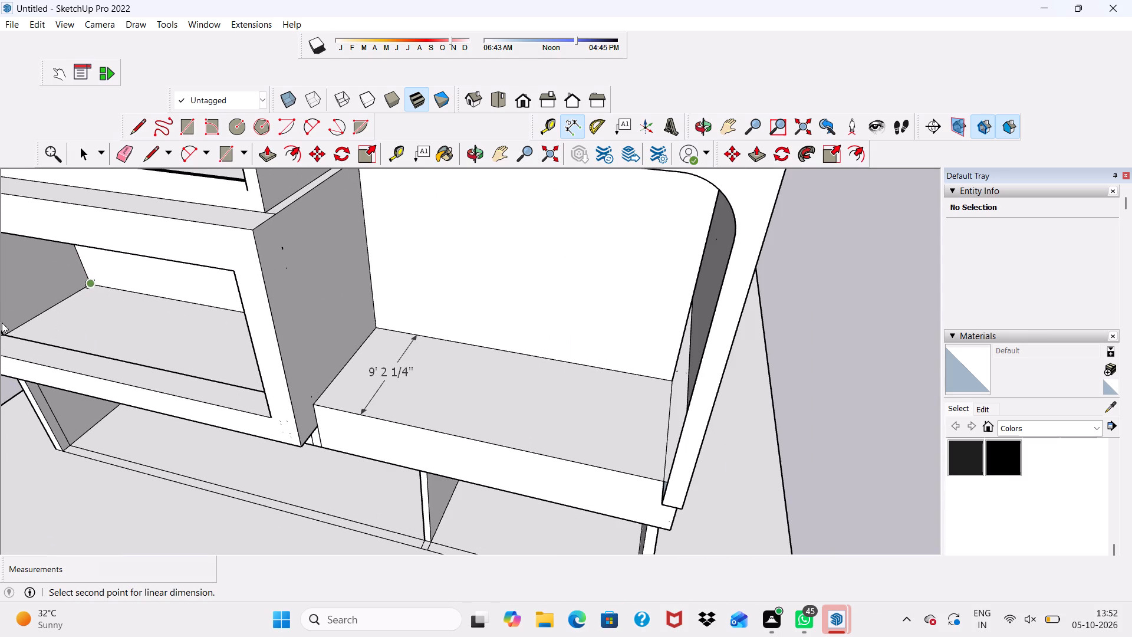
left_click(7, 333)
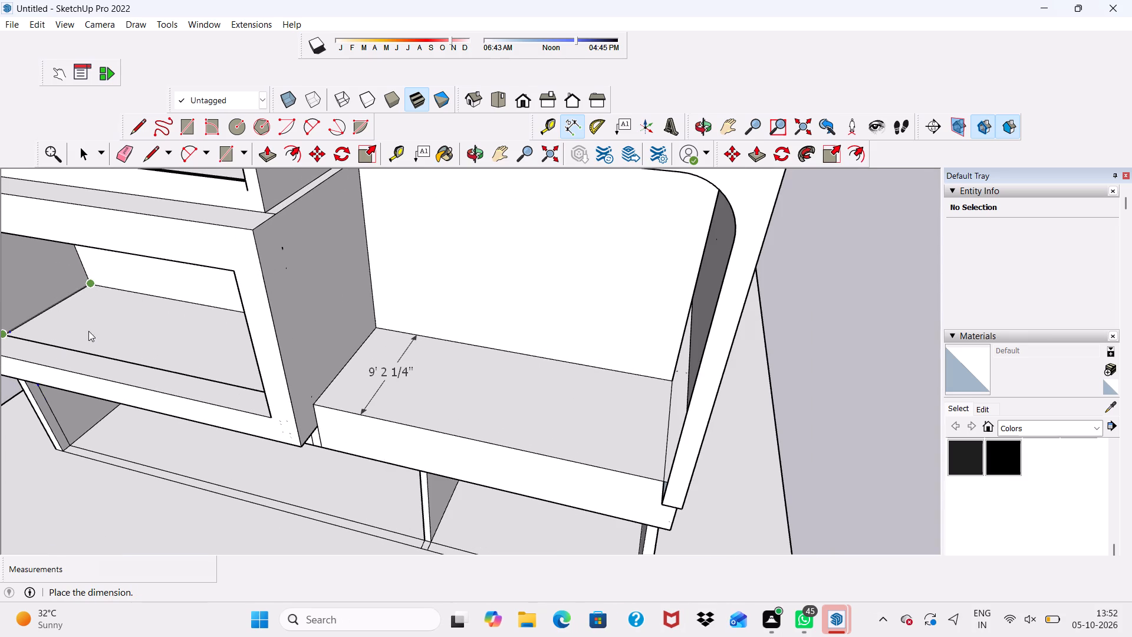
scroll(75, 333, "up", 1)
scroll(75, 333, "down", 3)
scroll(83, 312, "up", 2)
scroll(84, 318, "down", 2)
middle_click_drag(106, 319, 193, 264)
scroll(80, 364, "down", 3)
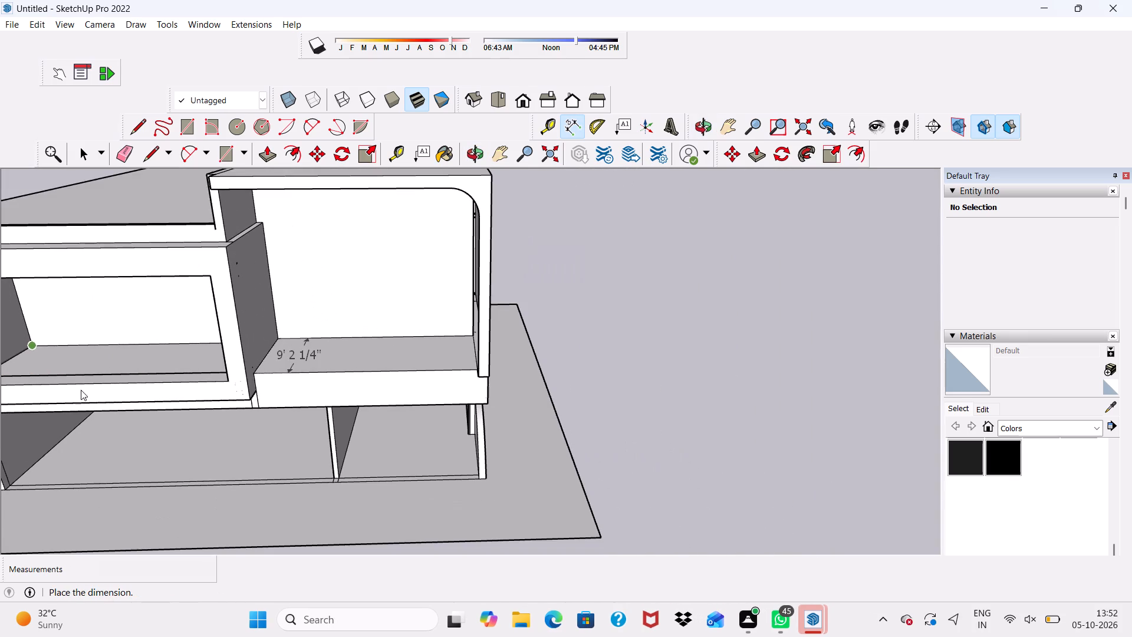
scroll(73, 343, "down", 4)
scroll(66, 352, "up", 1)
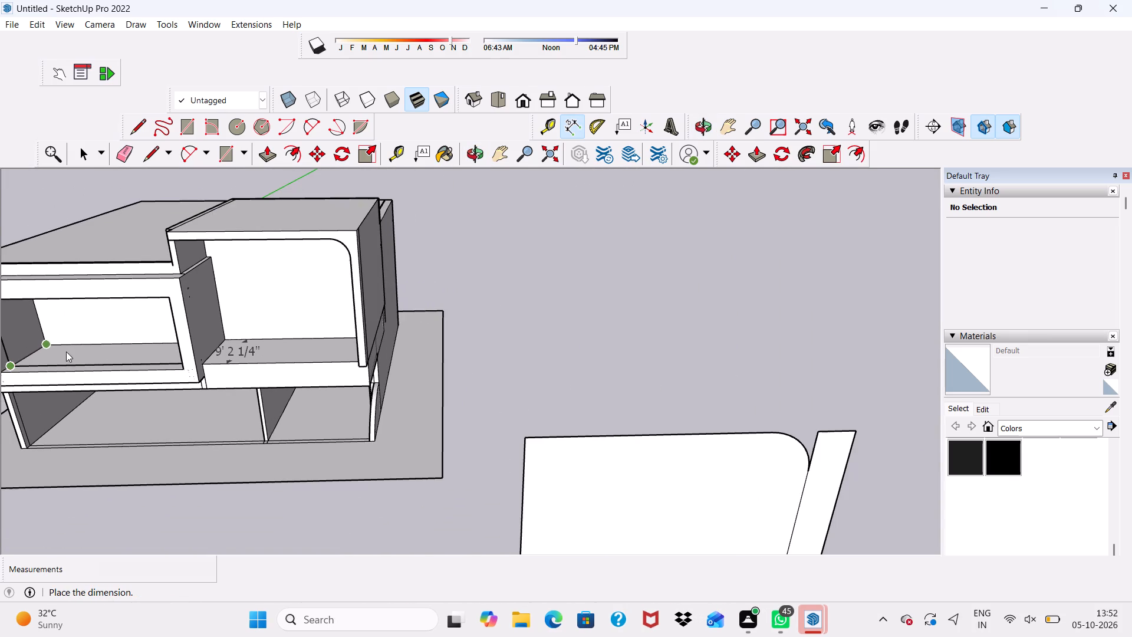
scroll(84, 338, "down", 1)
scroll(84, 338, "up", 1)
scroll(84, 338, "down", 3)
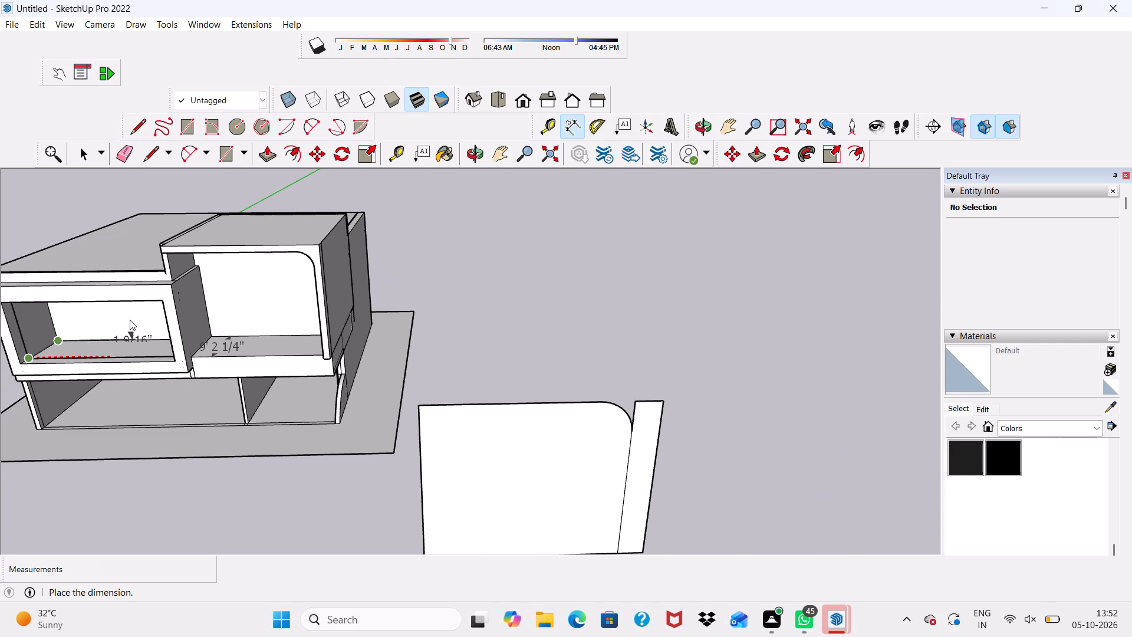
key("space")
Examine the house's front from above, below and at a distance to judge the recessed back walls of the upper floor.
scroll(129, 343, "down", 7)
middle_click_drag(131, 348, 218, 242)
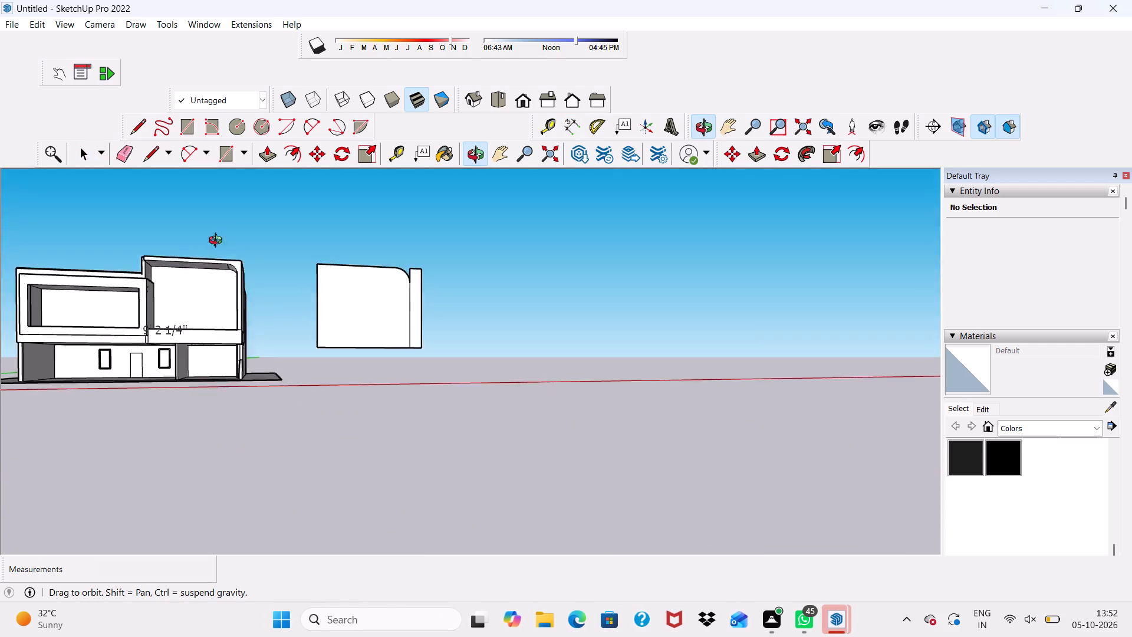
middle_click_drag(218, 242, 157, 343)
scroll(157, 343, "up", 8)
scroll(200, 326, "down", 4)
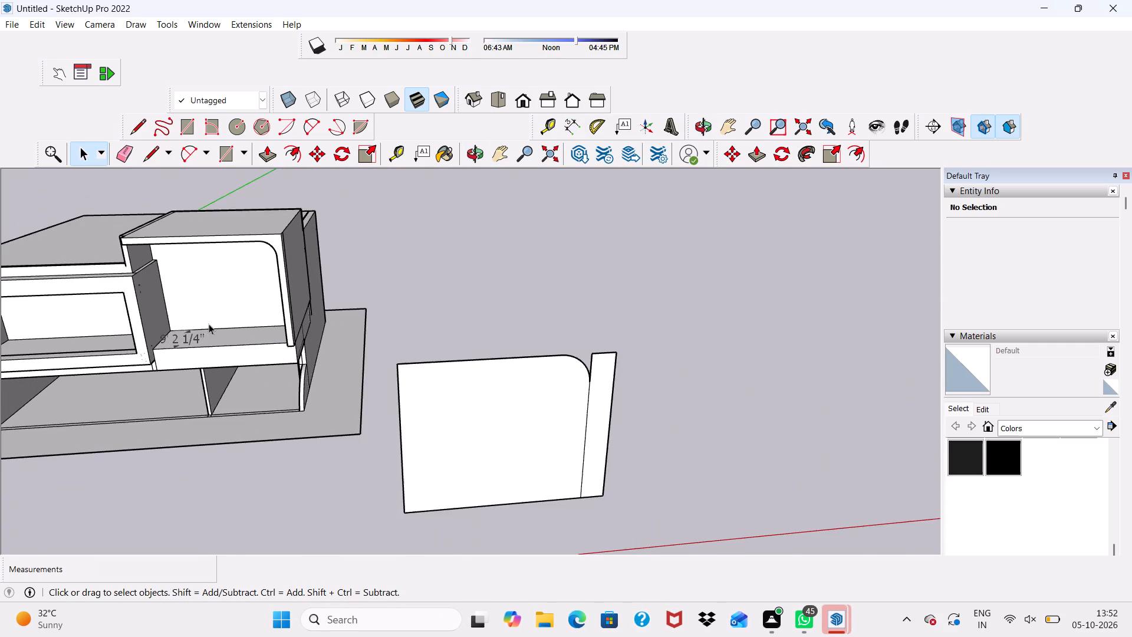
middle_click_drag(194, 334, 213, 272)
scroll(222, 265, "up", 2)
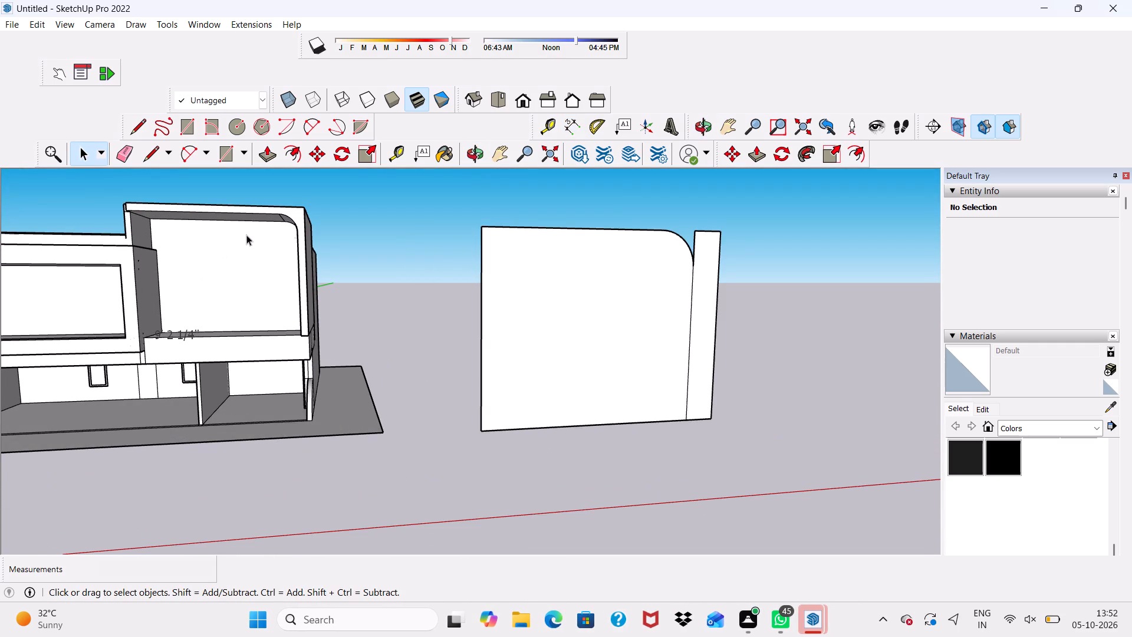
key("space")
scroll(121, 318, "down", 6)
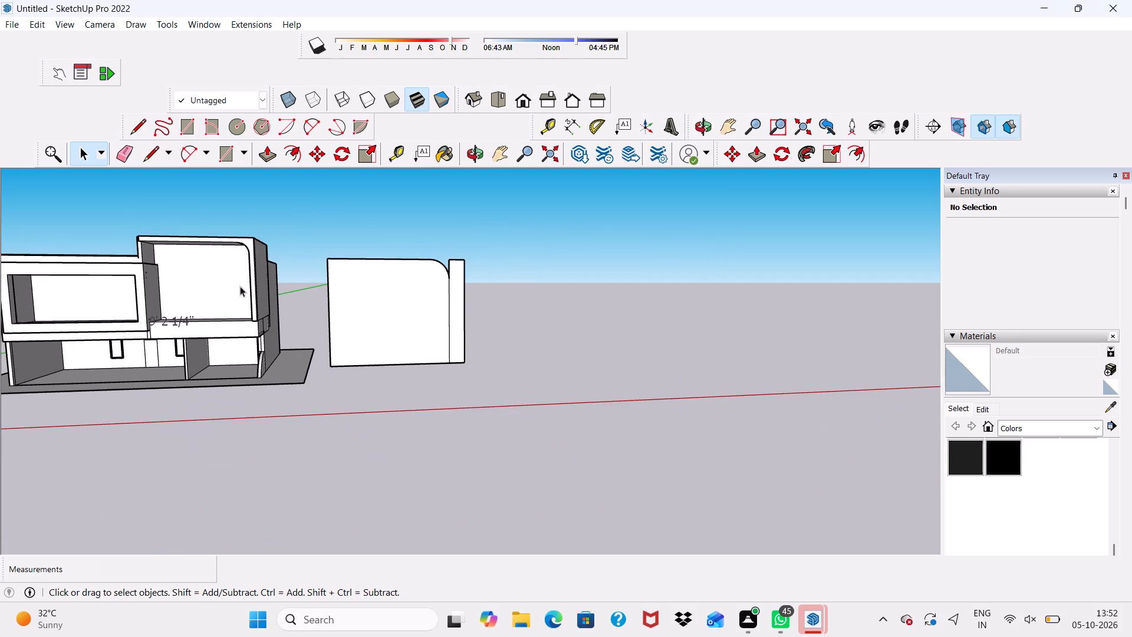
key("space")
middle_click_drag(86, 300, 137, 294)
scroll(93, 315, "up", 2)
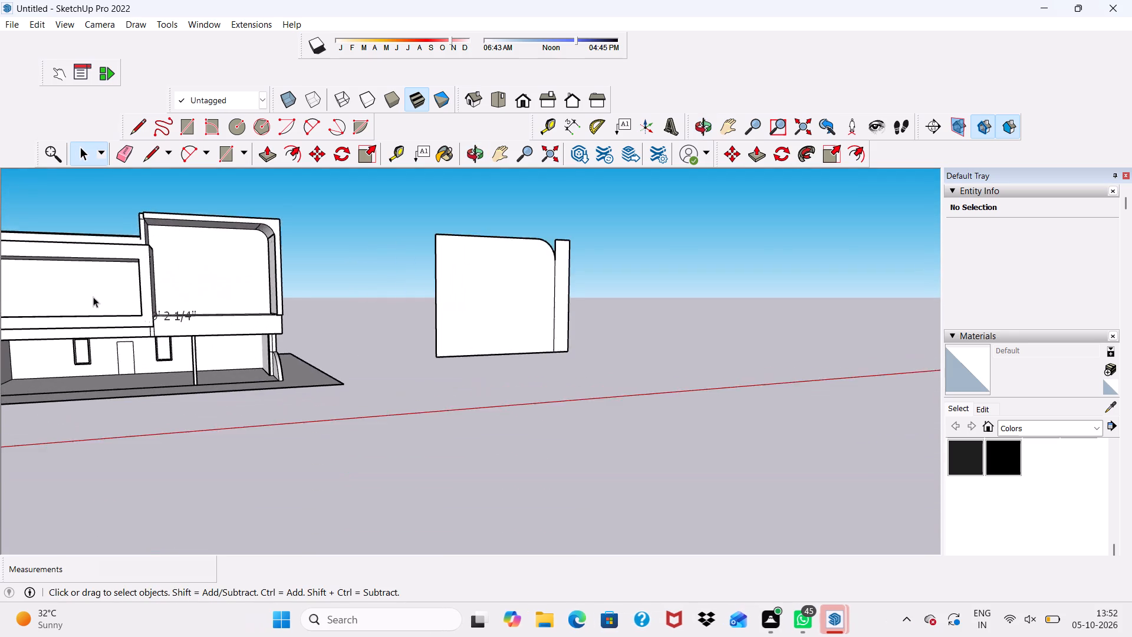
scroll(97, 285, "down", 8)
middle_click_drag(77, 277, 31, 213)
key("space")
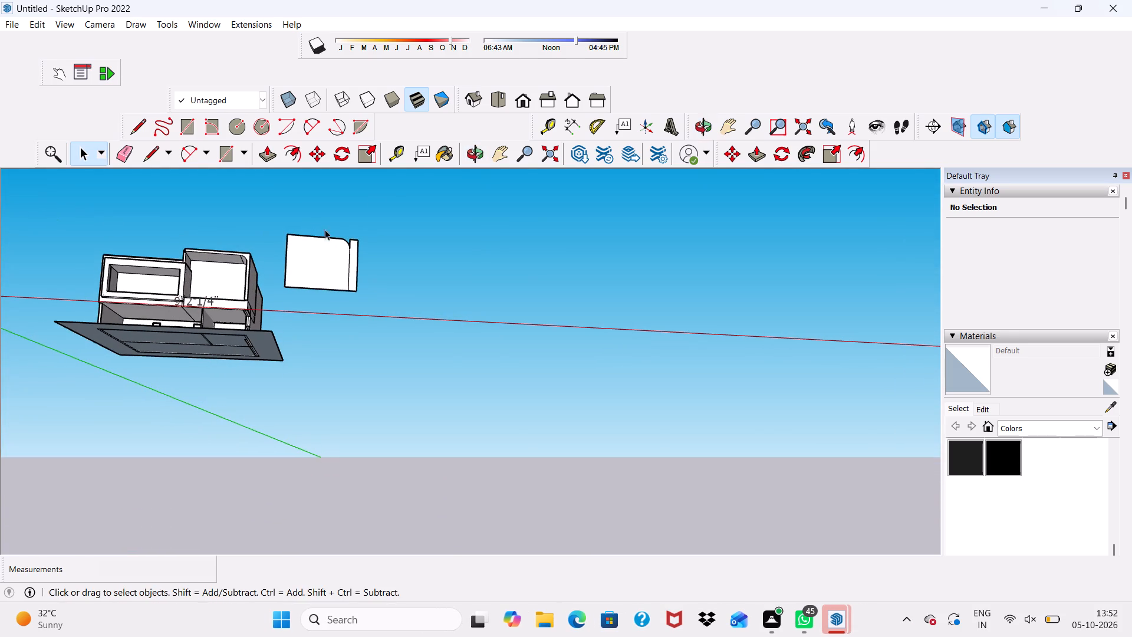
left_click(522, 96)
scroll(509, 221, "down", 5)
middle_click_drag(437, 349, 427, 380)
scroll(452, 336, "up", 4)
scroll(427, 333, "down", 3)
scroll(430, 330, "up", 1)
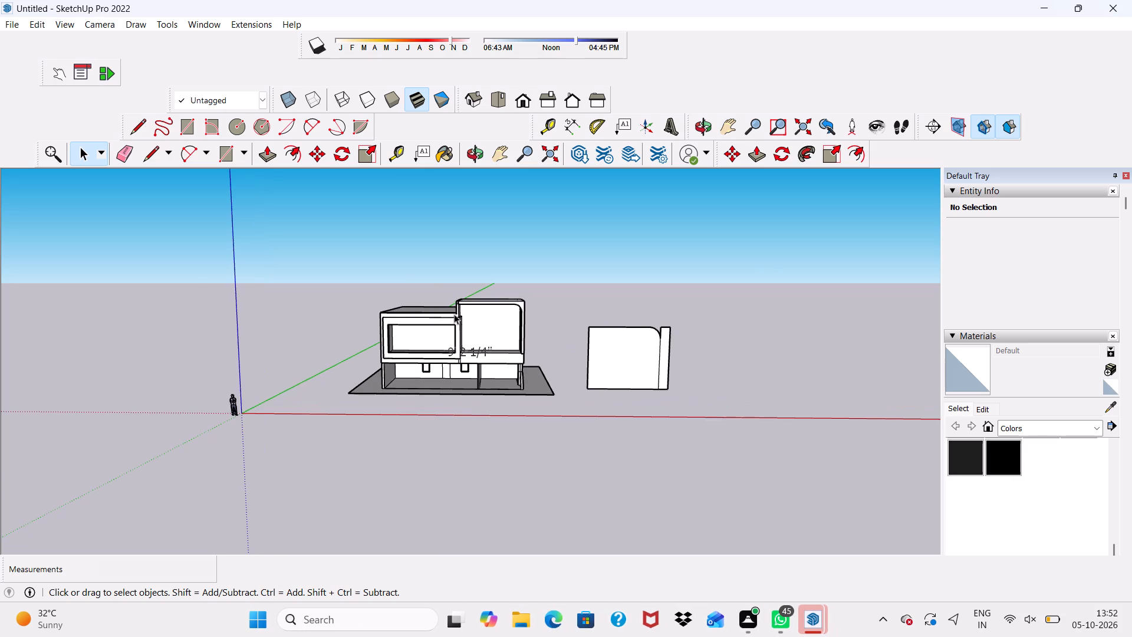
scroll(433, 344, "up", 2)
middle_click_drag(433, 346, 410, 340)
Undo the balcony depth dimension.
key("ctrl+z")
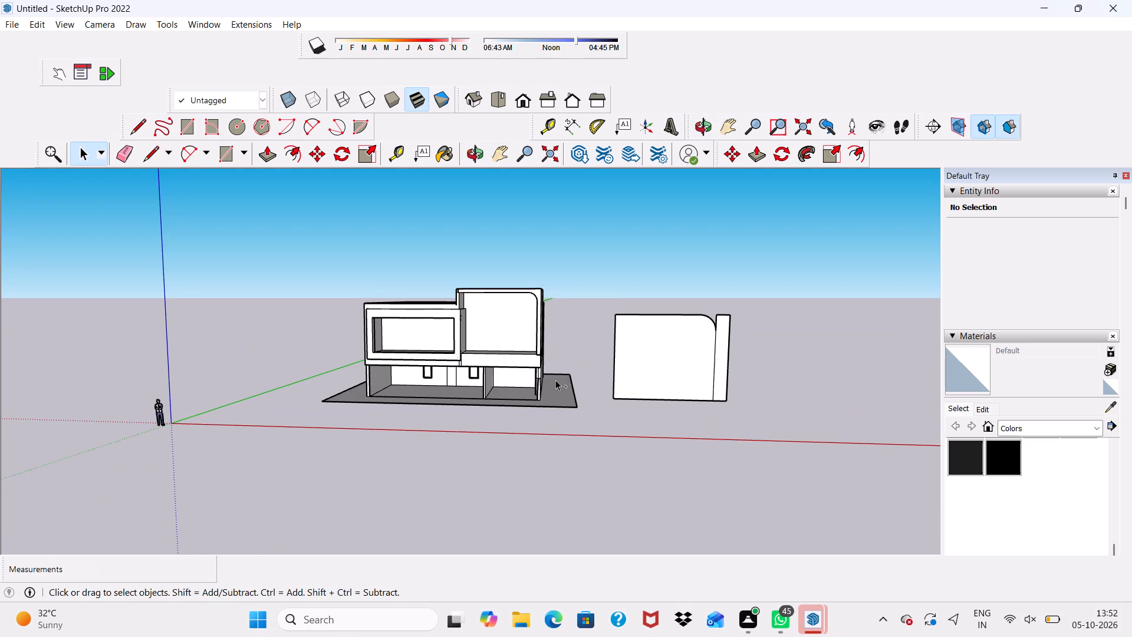
Inspect the front elevation's proportions and the upper-floor recesses from several angles.
scroll(587, 378, "up", 3)
scroll(574, 346, "down", 4)
middle_click_drag(461, 279, 511, 247)
scroll(546, 316, "up", 2)
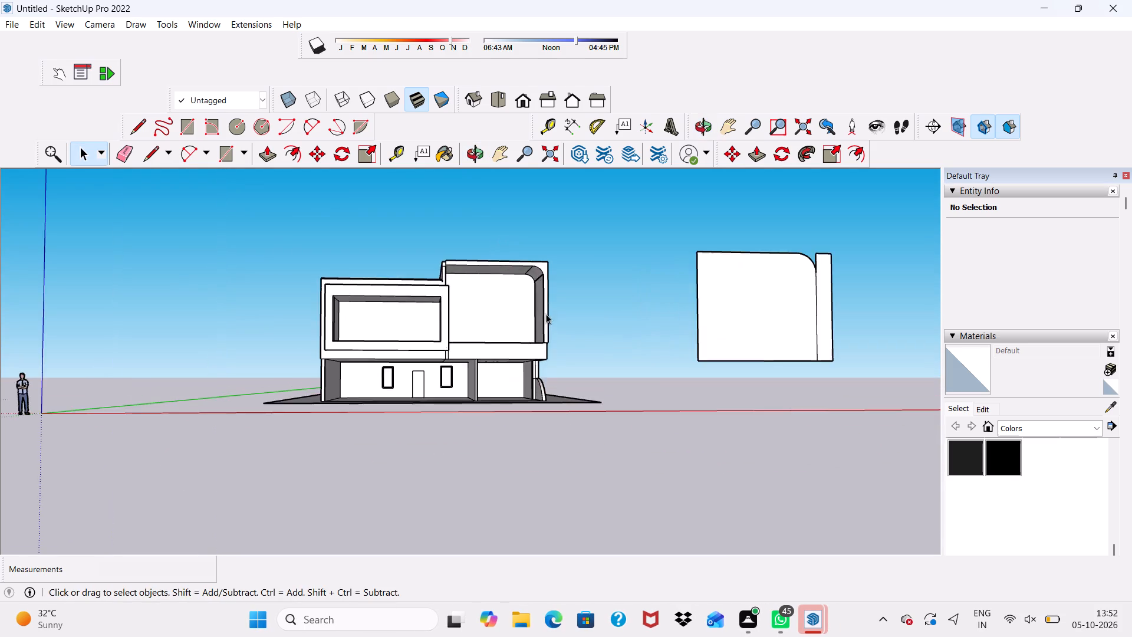
scroll(546, 314, "up", 3)
scroll(238, 262, "up", 1)
middle_click_drag(511, 280, 476, 318)
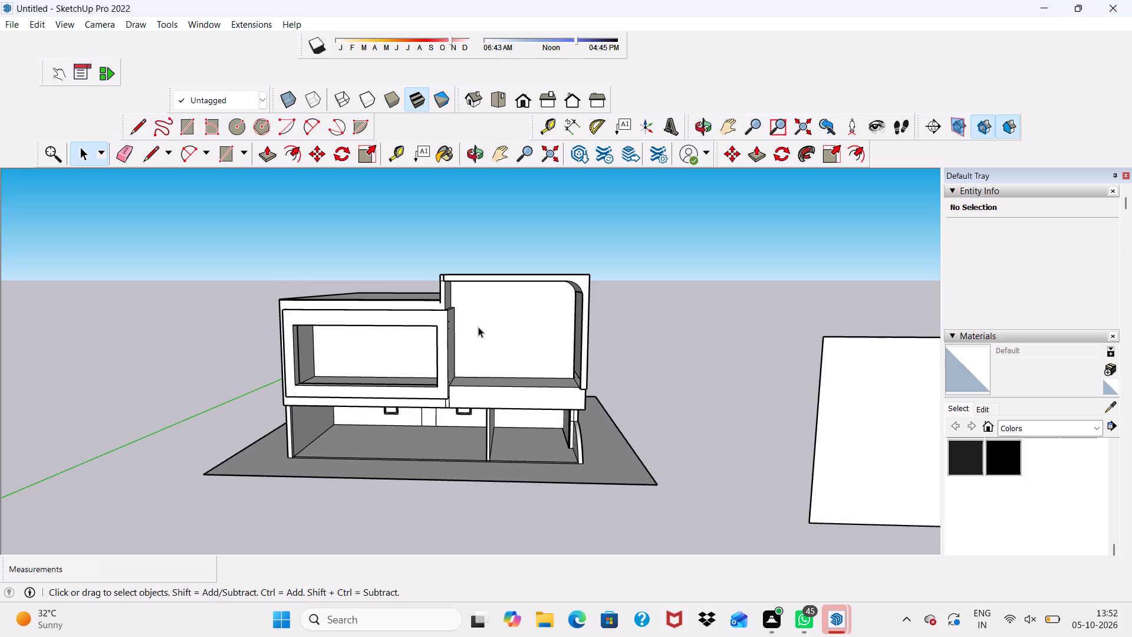
scroll(465, 330, "down", 4)
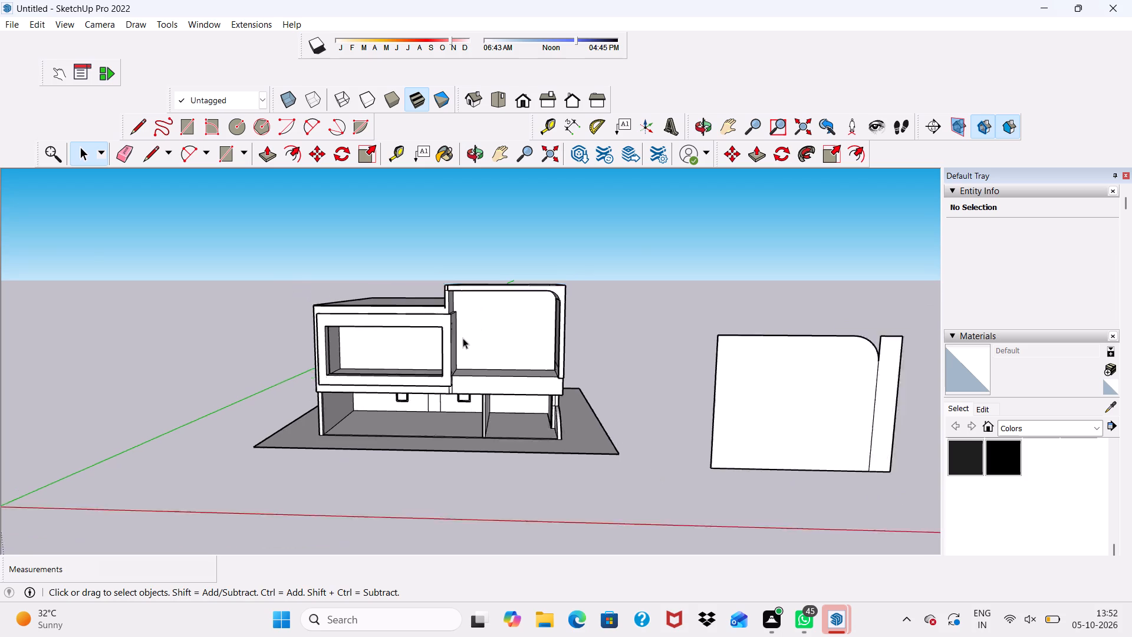
scroll(463, 338, "down", 1)
middle_click_drag(450, 310, 466, 327)
scroll(466, 328, "up", 2)
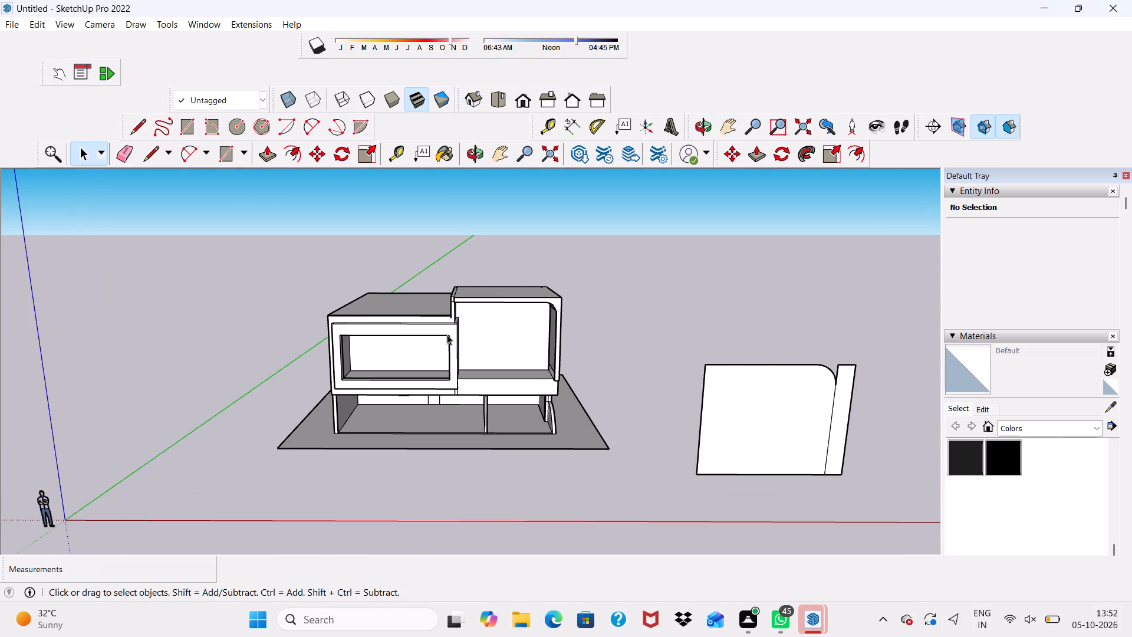
scroll(439, 295, "up", 3)
scroll(434, 278, "down", 4)
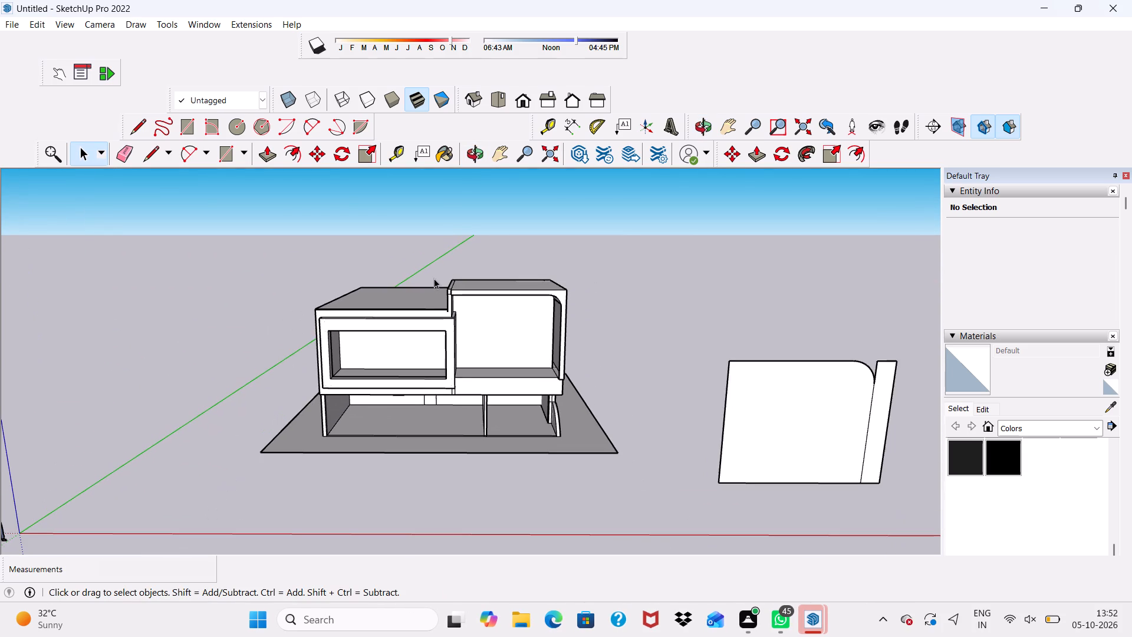
scroll(445, 264, "down", 3)
middle_click_drag(433, 302, 446, 215)
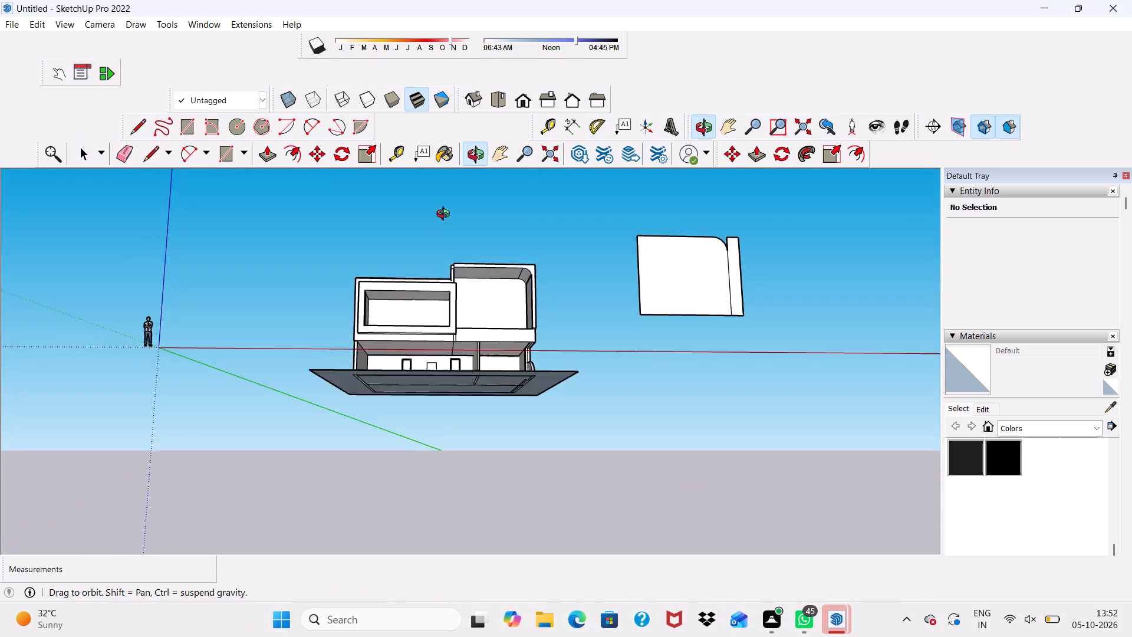
middle_click_drag(446, 215, 435, 252)
scroll(422, 304, "up", 7)
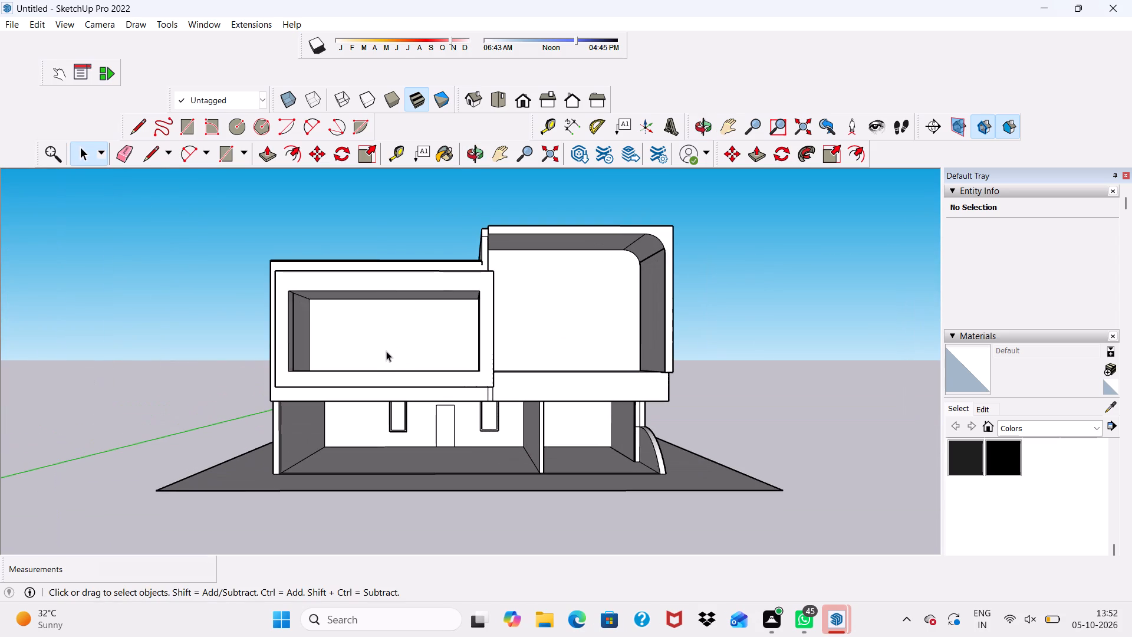
scroll(409, 309, "down", 2)
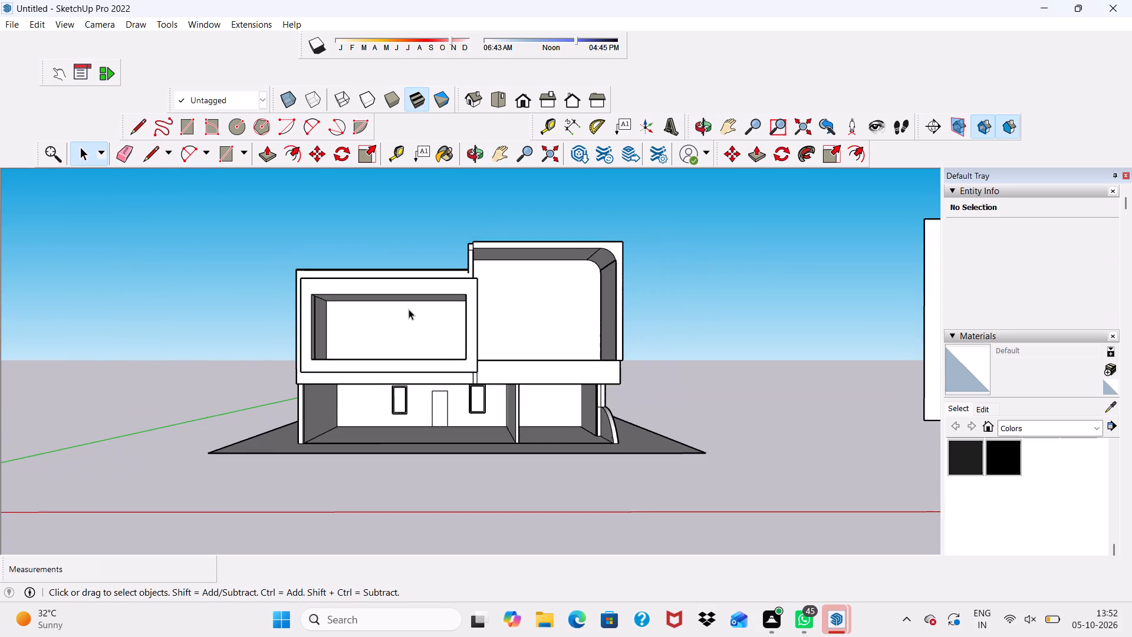
scroll(409, 309, "down", 5)
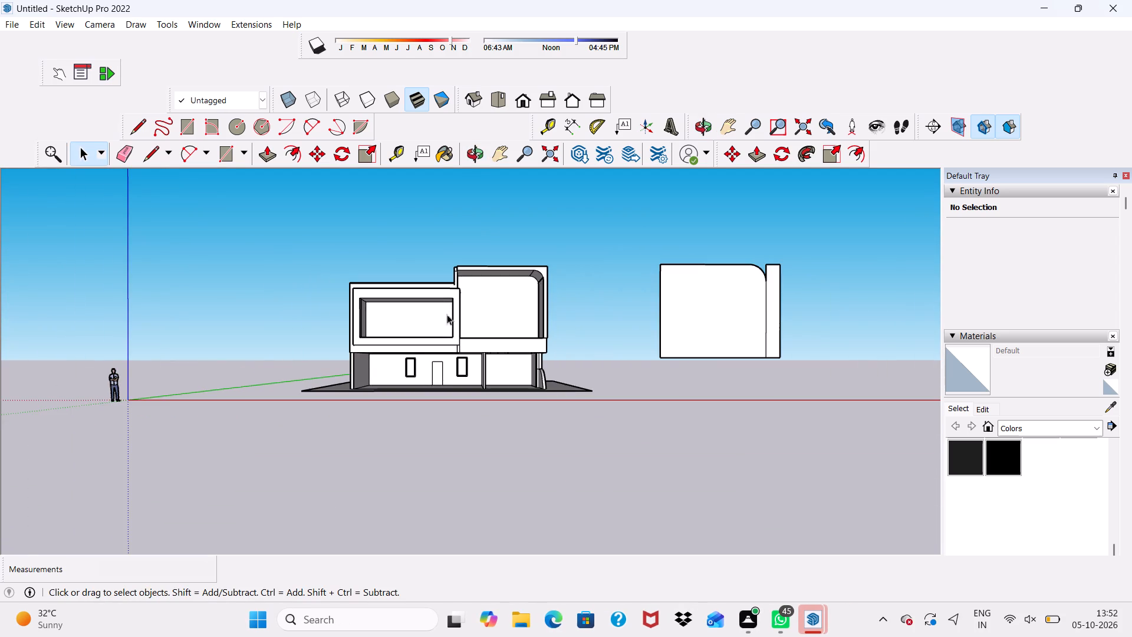
middle_click_drag(426, 320, 460, 295)
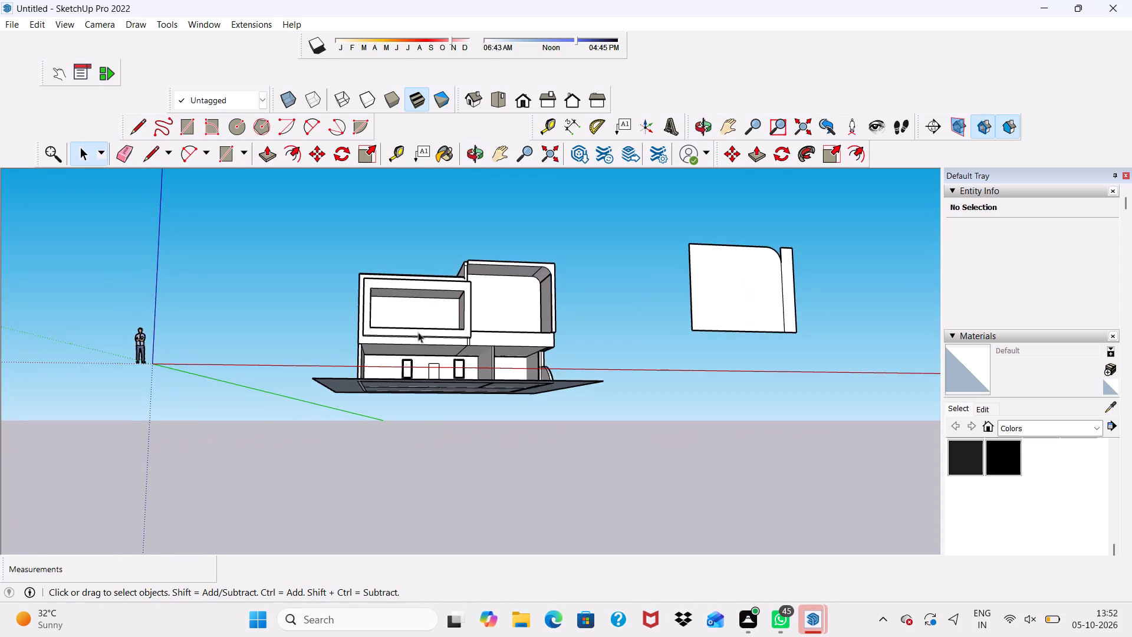
Erase the short vertical lines on the slab edge below the projecting frame's corner and the short leftover line on the slab's underside.
scroll(393, 376, "up", 8)
scroll(415, 353, "down", 2)
scroll(482, 382, "up", 6)
scroll(450, 359, "down", 1)
middle_click_drag(452, 359, 384, 383)
left_click(124, 152)
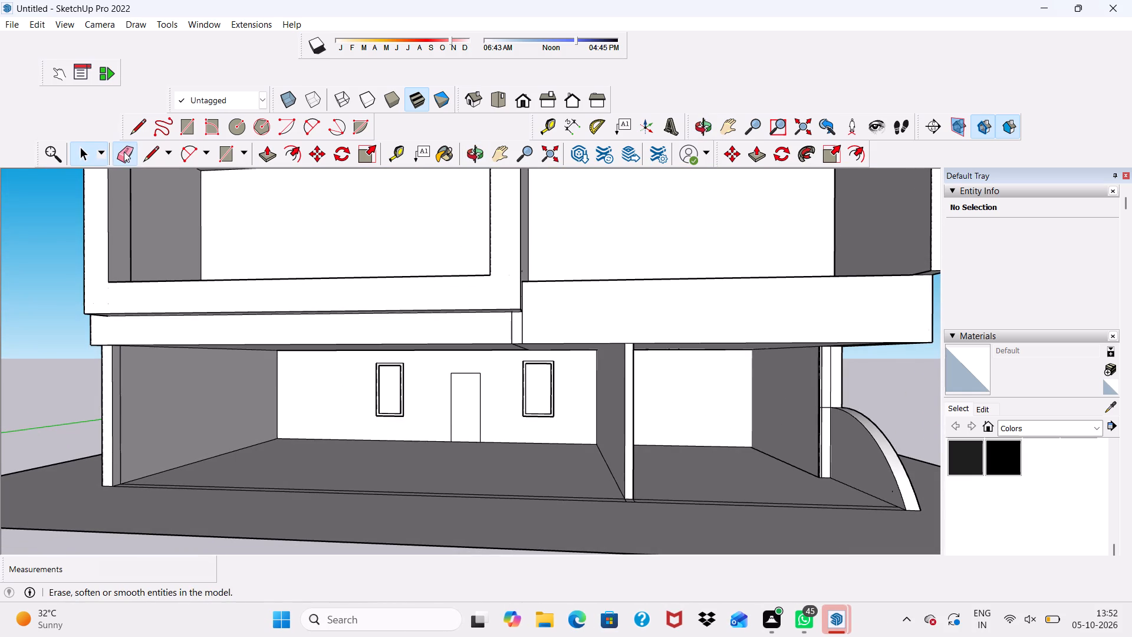
scroll(542, 366, "up", 2)
left_click_drag(484, 306, 511, 289)
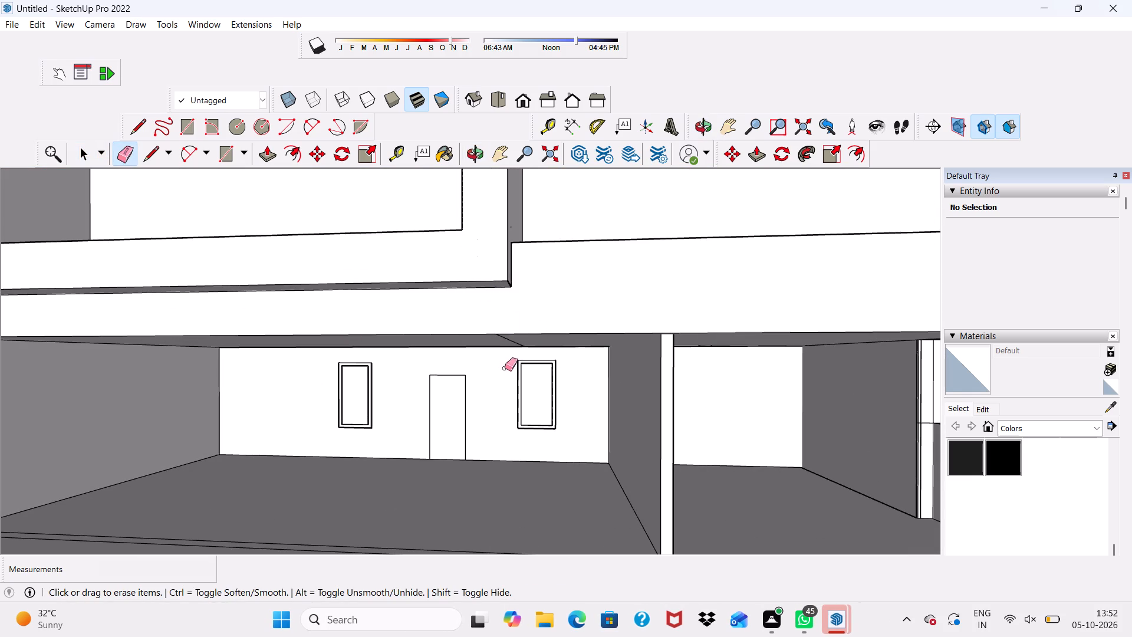
middle_click_drag(505, 367, 514, 309)
left_click_drag(515, 266, 528, 258)
scroll(509, 270, "down", 5)
middle_click_drag(497, 286, 497, 316)
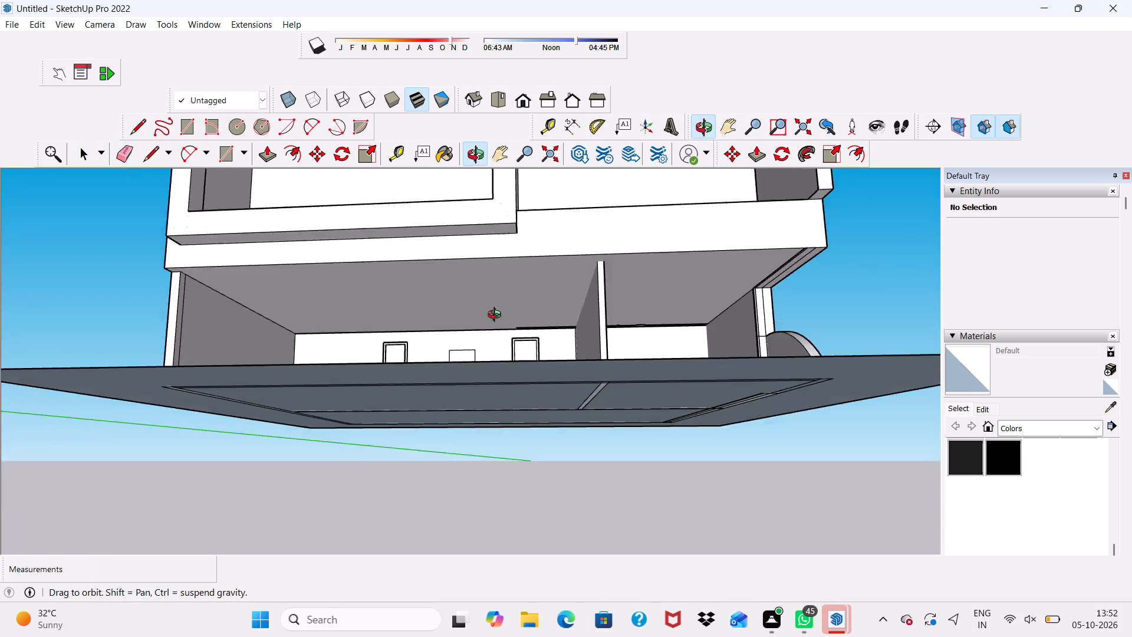
middle_click_drag(497, 316, 483, 418)
middle_click_drag(483, 418, 491, 401)
key("space")
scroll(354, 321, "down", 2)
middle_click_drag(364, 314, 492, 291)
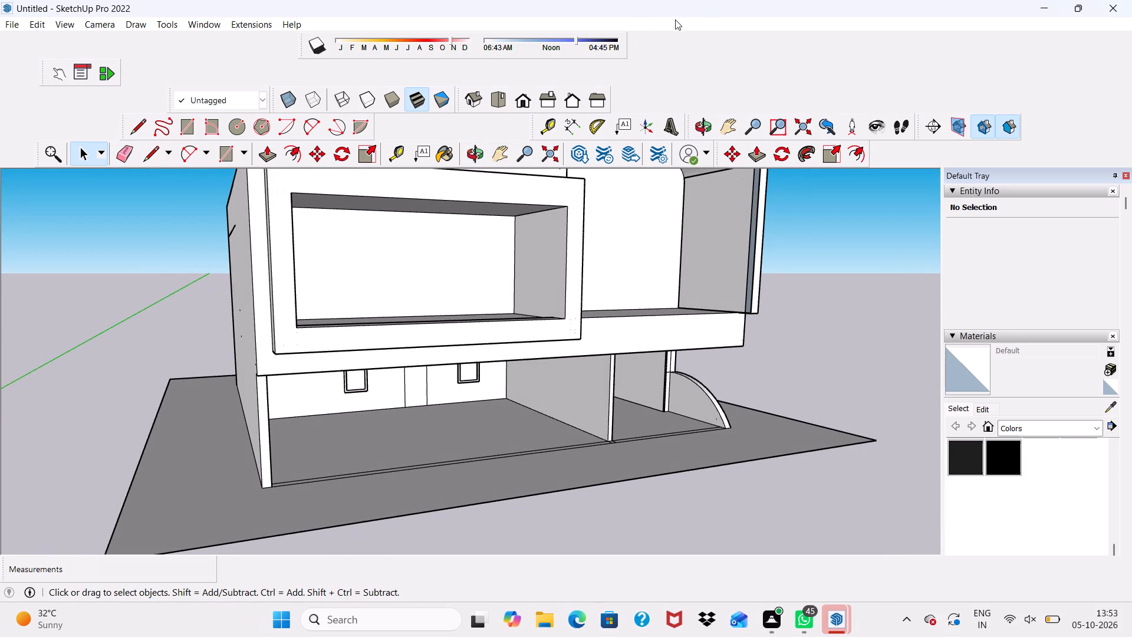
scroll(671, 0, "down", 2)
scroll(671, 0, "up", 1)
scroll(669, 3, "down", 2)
Examine the house's whole front elevation from closer and farther viewpoints, checking the upper-floor recesses.
scroll(641, 15, "down", 3)
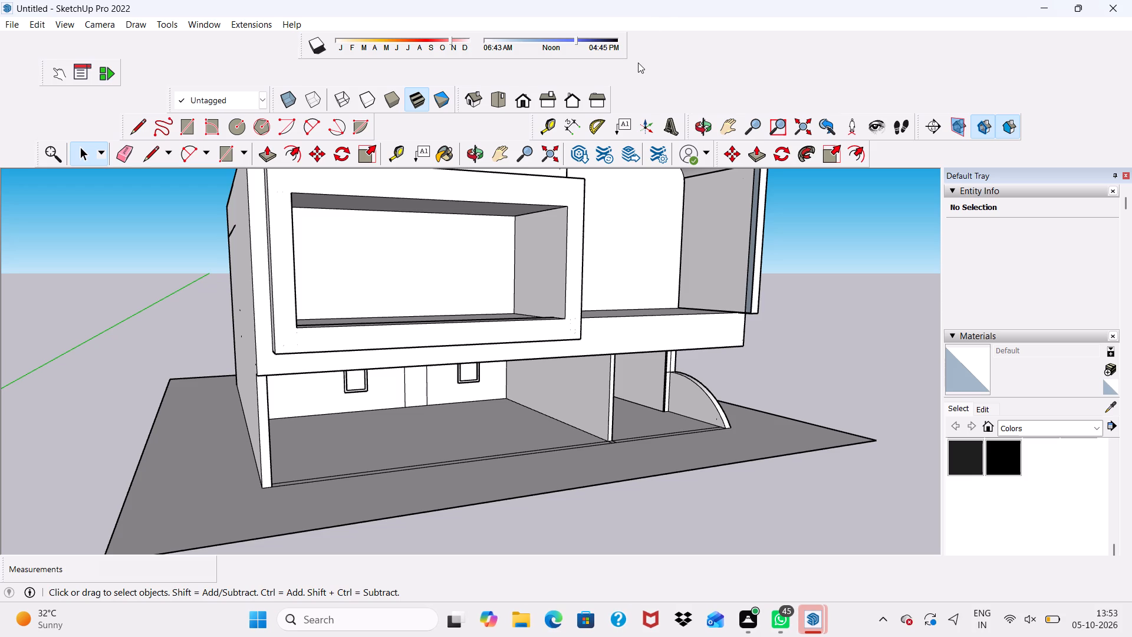
scroll(636, 55, "down", 2)
key("space")
scroll(539, 165, "down", 4)
middle_click_drag(496, 268, 420, 241)
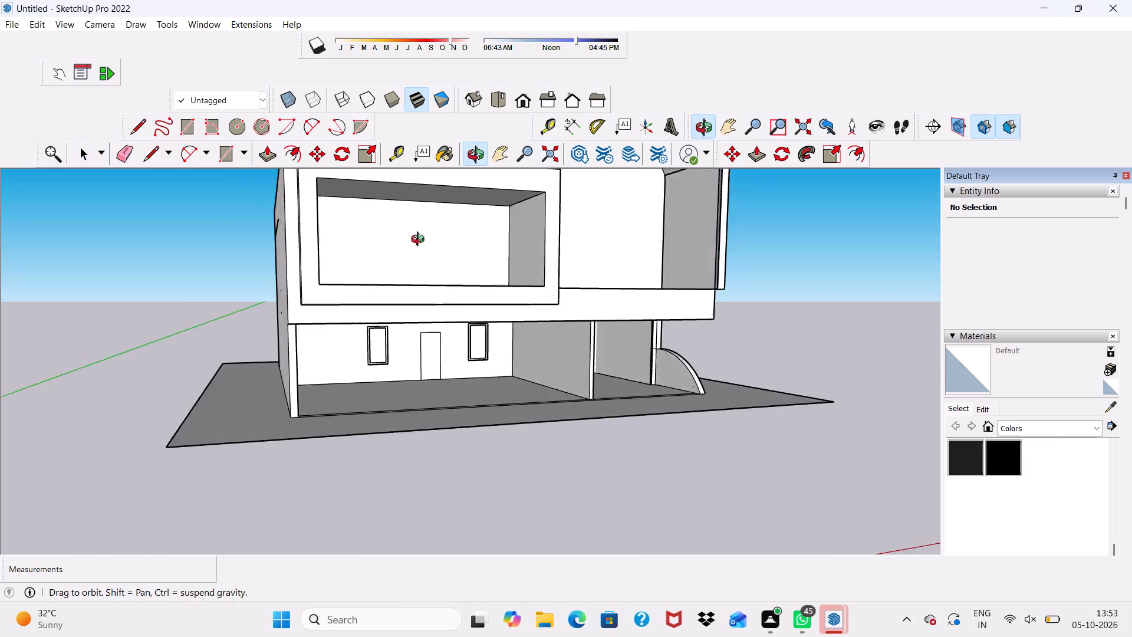
middle_click_drag(420, 241, 373, 261)
scroll(370, 258, "down", 6)
middle_click_drag(373, 248, 389, 225)
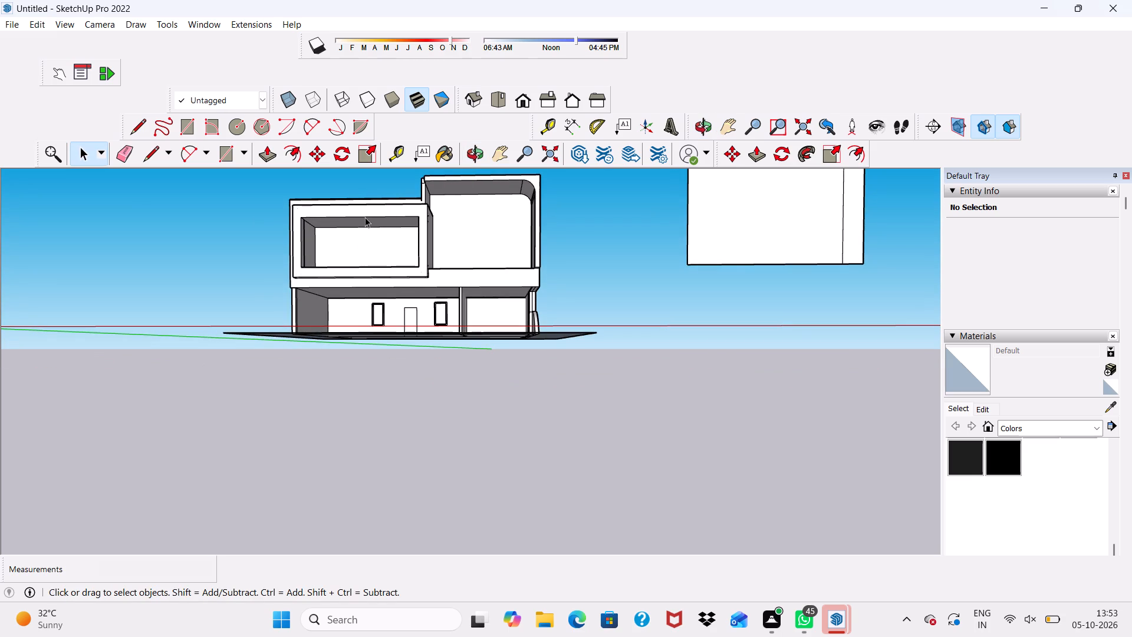
scroll(395, 216, "down", 2)
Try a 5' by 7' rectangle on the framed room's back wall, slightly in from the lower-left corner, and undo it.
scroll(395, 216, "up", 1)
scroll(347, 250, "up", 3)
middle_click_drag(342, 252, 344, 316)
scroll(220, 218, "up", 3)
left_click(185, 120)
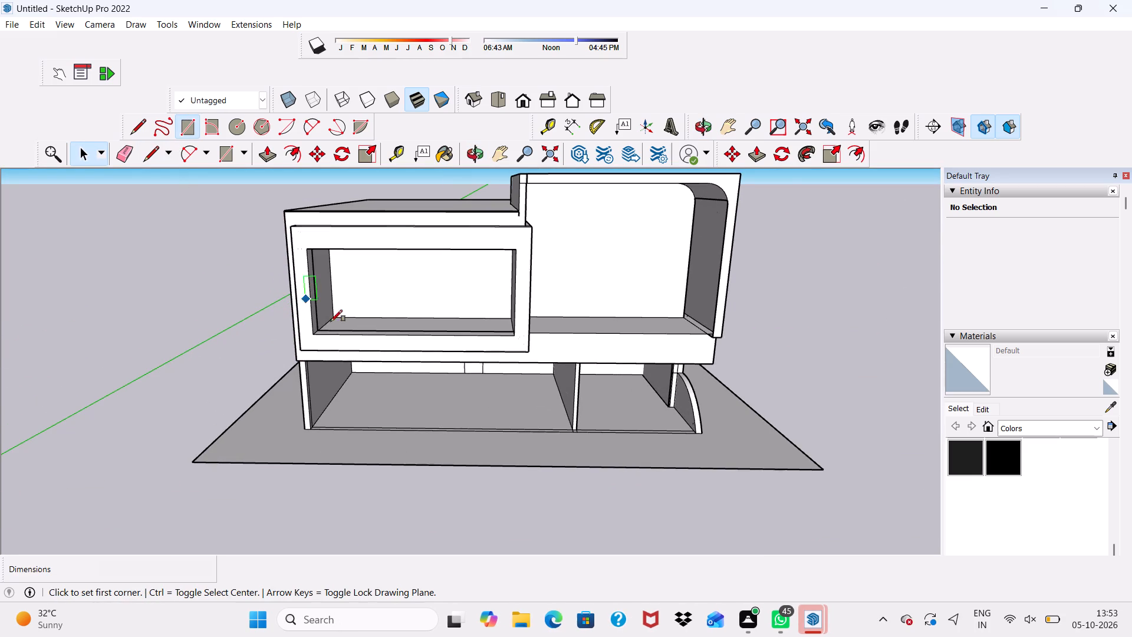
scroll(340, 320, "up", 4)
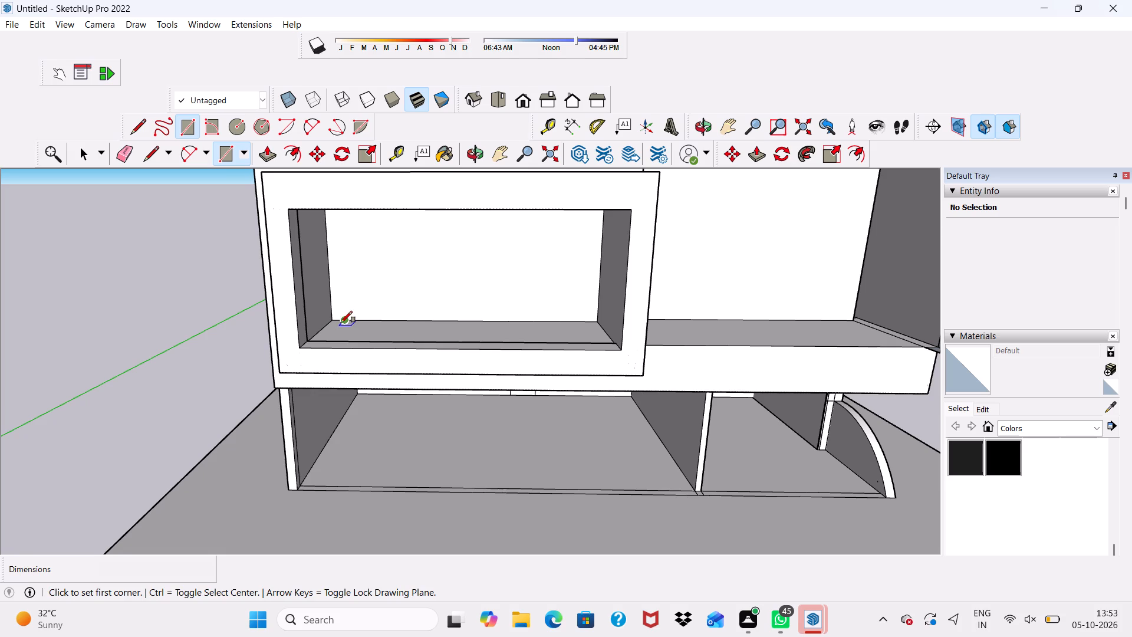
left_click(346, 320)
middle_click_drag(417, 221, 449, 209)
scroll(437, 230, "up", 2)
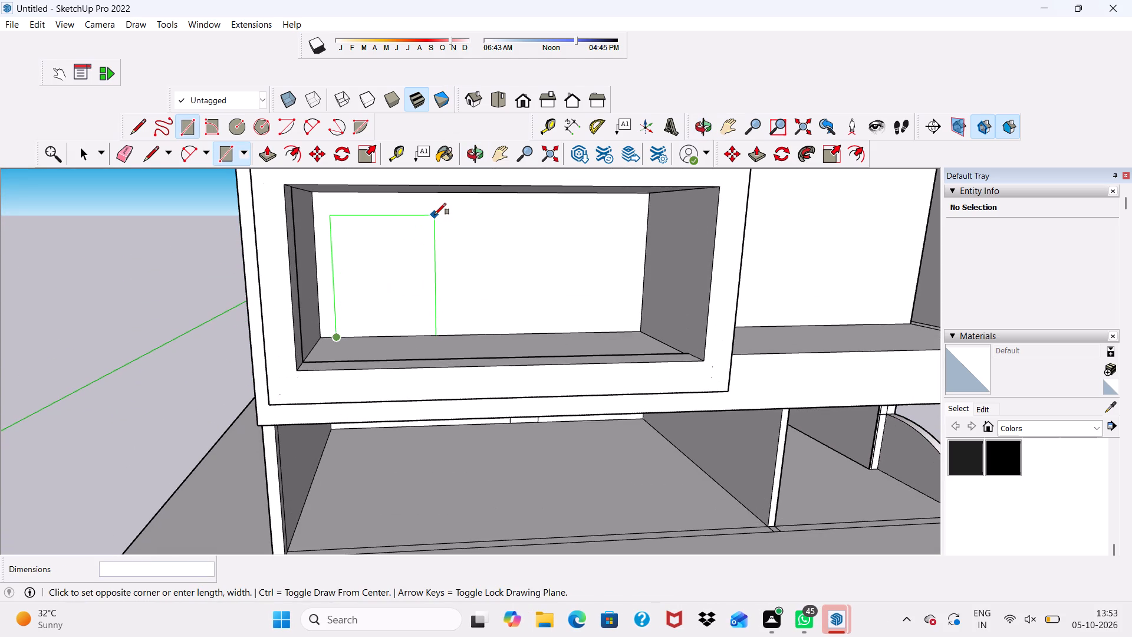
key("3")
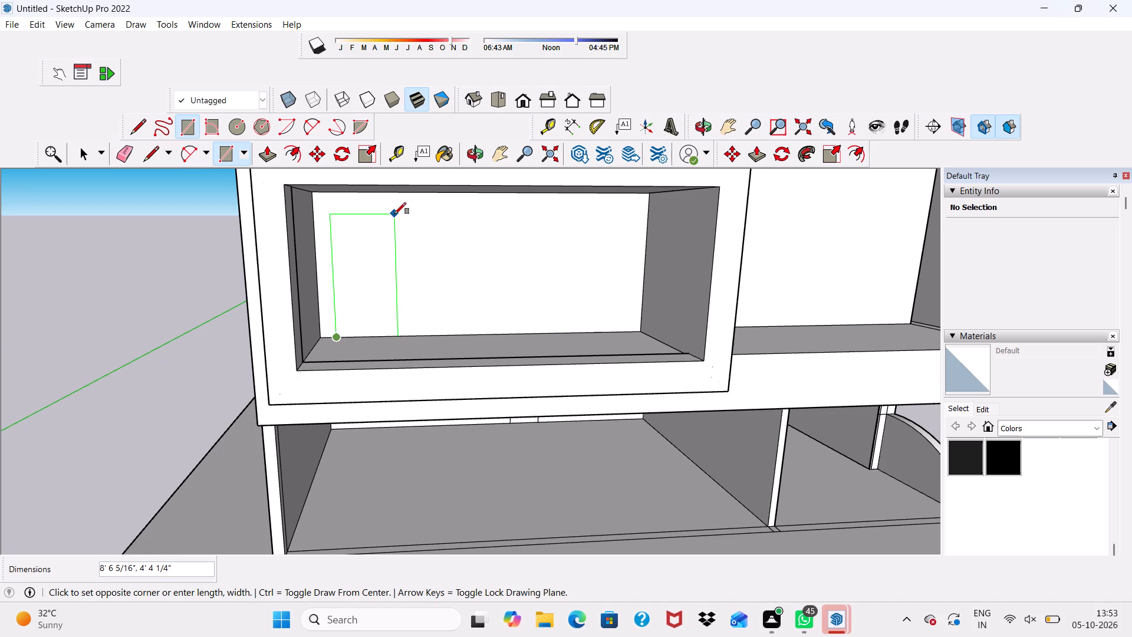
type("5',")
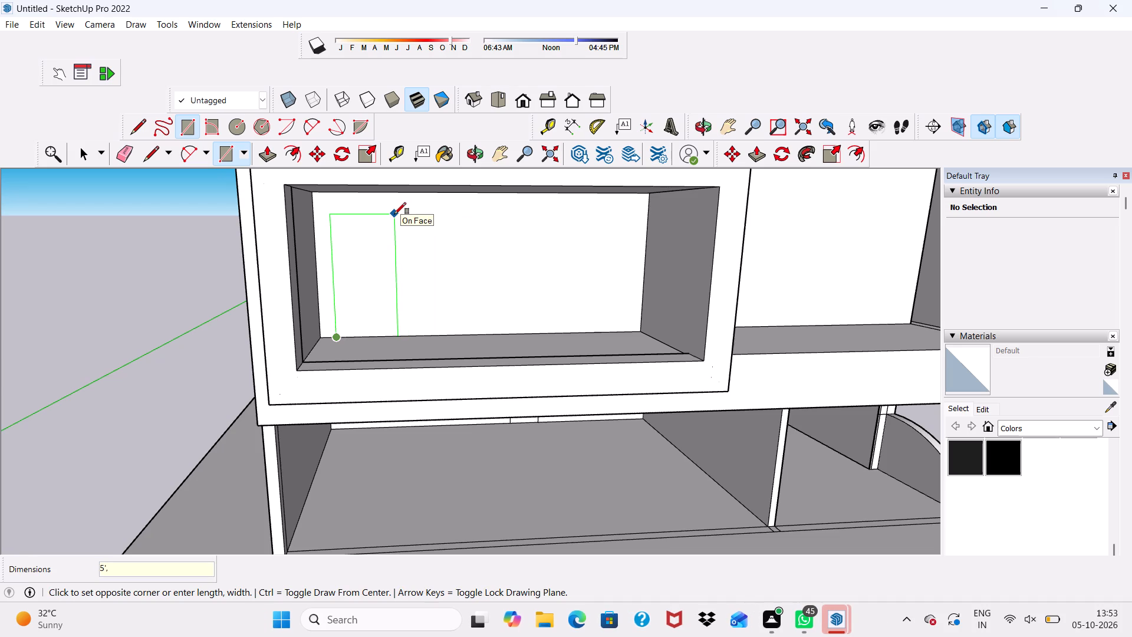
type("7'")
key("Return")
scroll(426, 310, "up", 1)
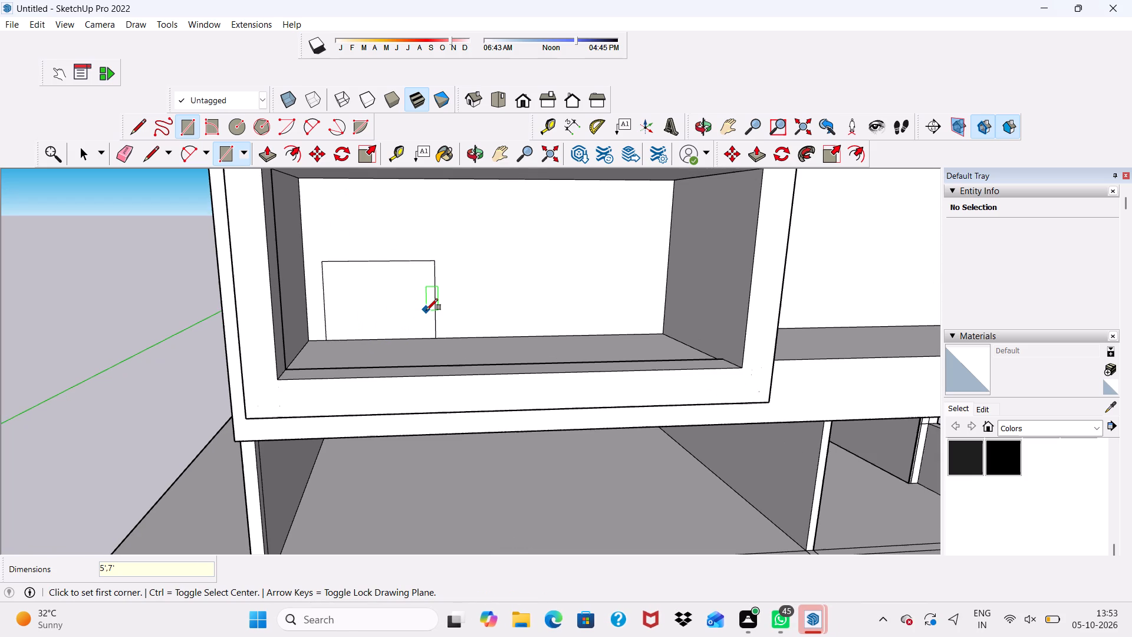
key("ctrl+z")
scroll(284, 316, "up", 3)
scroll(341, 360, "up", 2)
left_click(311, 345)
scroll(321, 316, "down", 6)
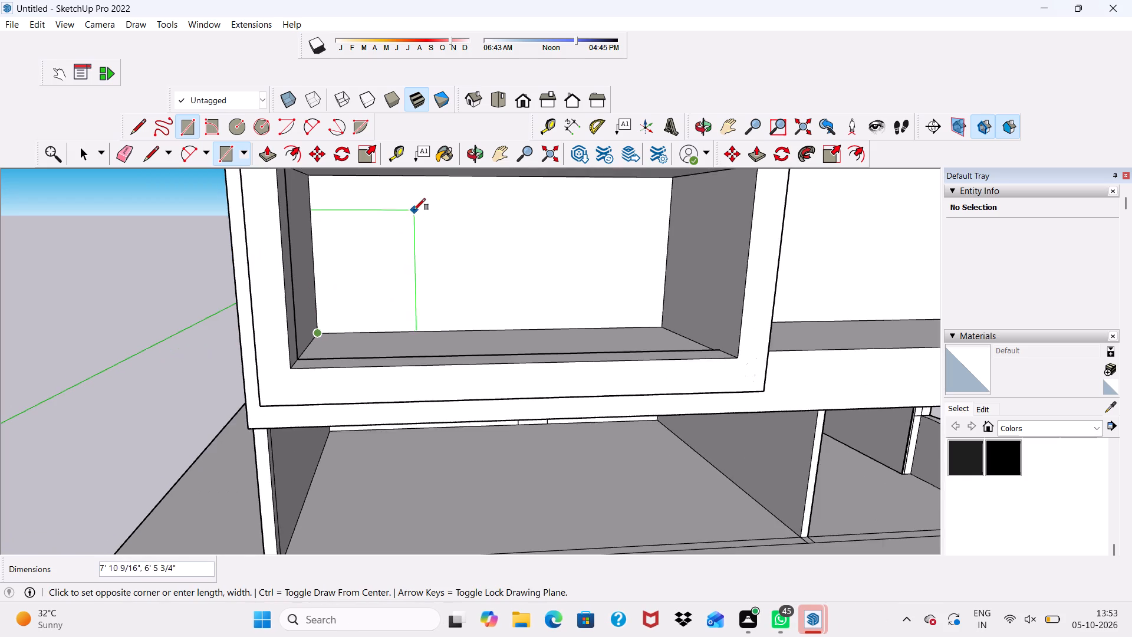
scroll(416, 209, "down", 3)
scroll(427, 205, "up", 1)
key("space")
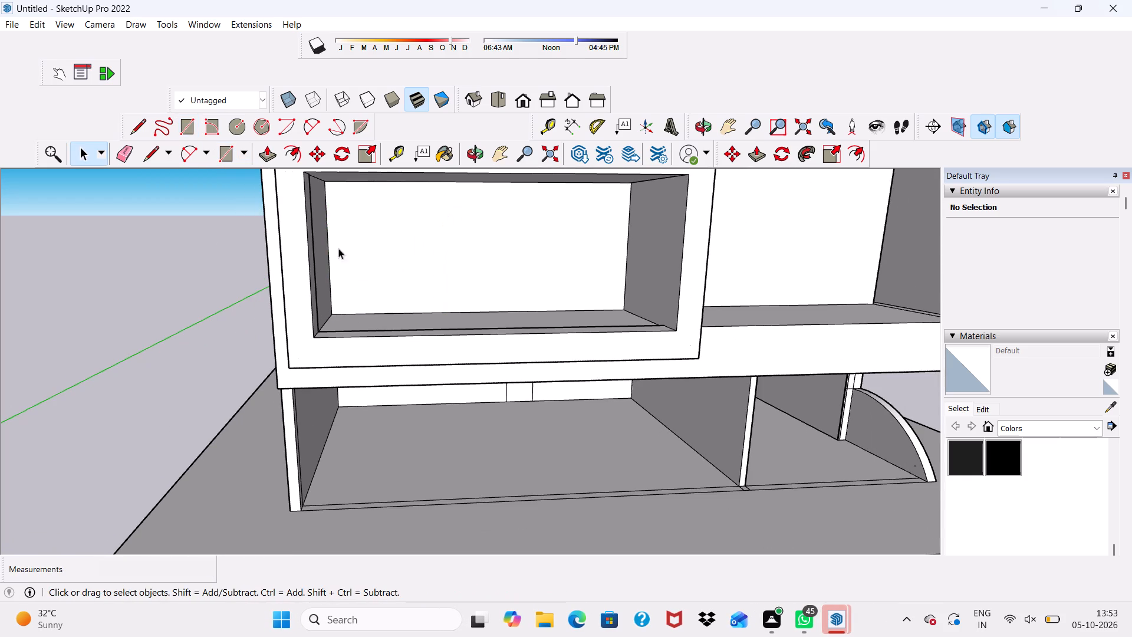
Draw a door rectangle about 7' 10" high and 5' 7" wide on the framed room's back wall, from its lower-left corner.
left_click(190, 130)
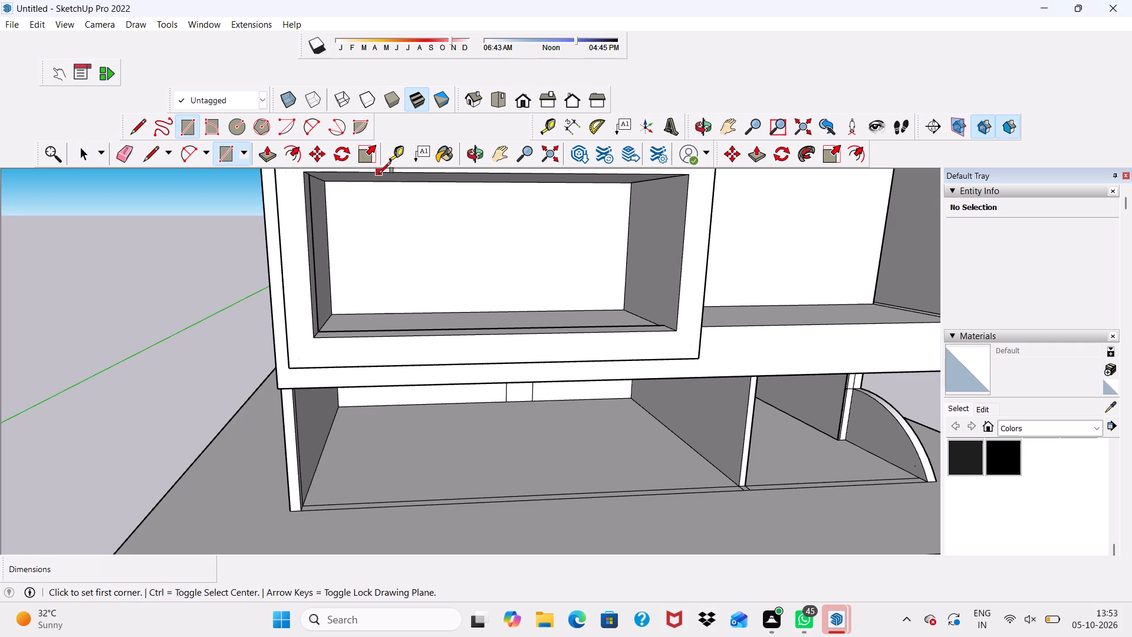
scroll(340, 277, "up", 1)
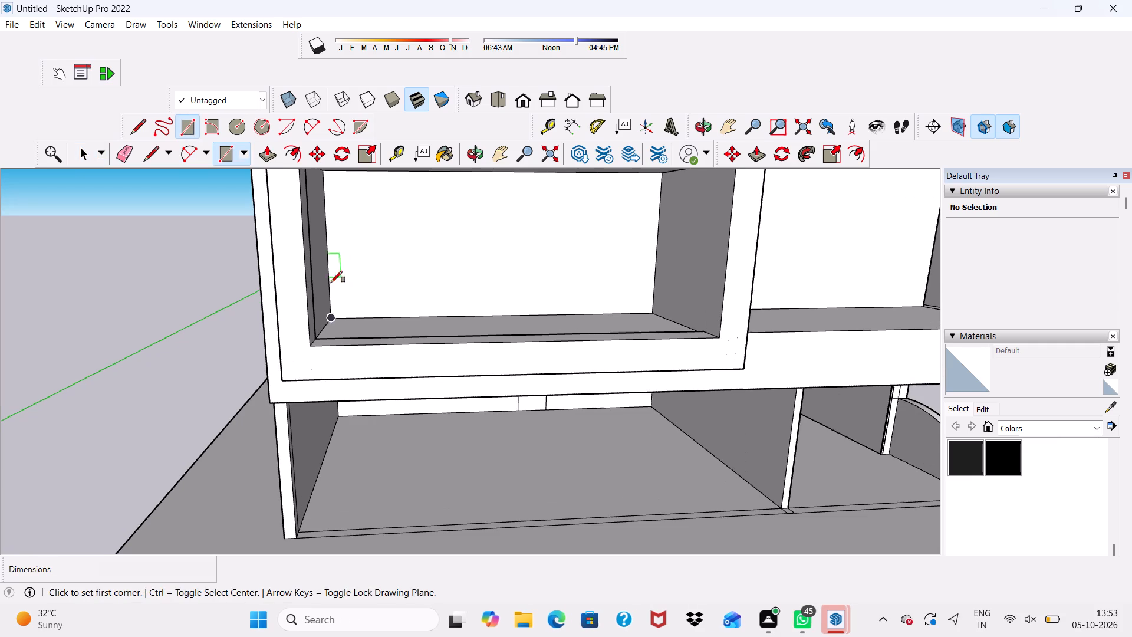
left_click(329, 317)
scroll(353, 281, "down", 3)
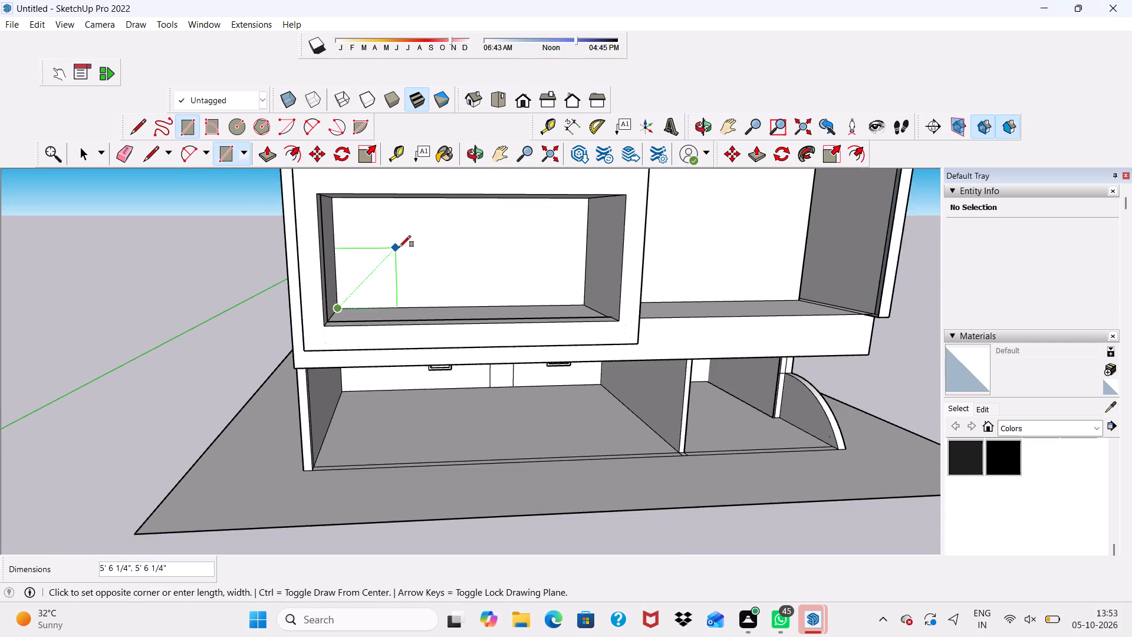
scroll(403, 232, "up", 1)
scroll(406, 227, "down", 2)
scroll(400, 225, "up", 3)
scroll(383, 235, "down", 2)
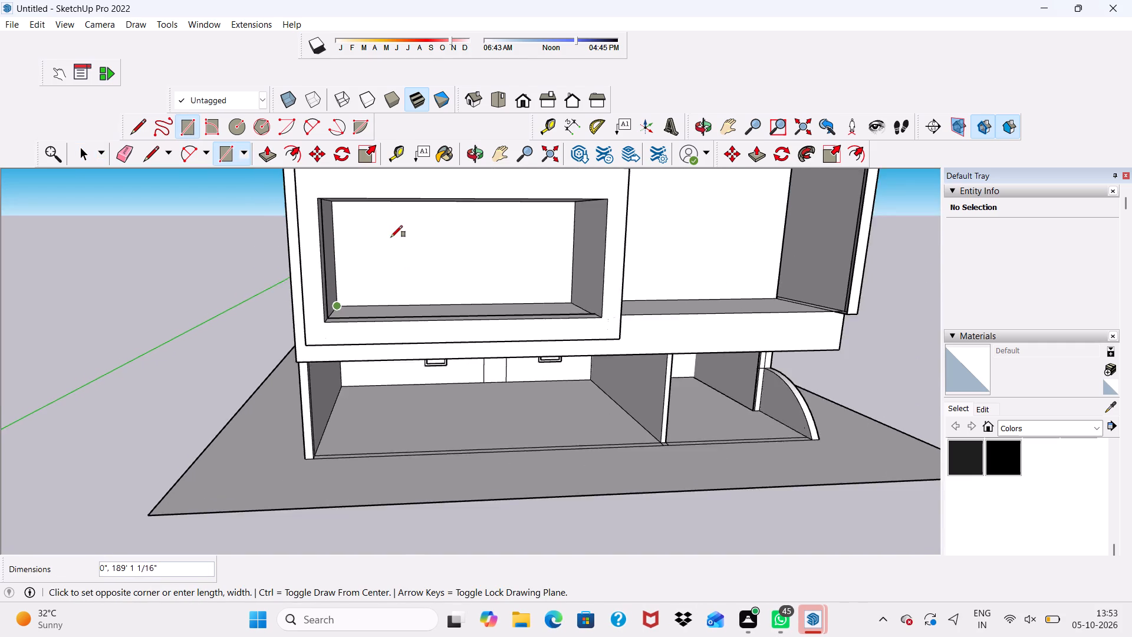
scroll(391, 237, "down", 2)
scroll(391, 237, "up", 1)
scroll(391, 237, "down", 1)
middle_click_drag(391, 237, 385, 201)
scroll(386, 205, "up", 2)
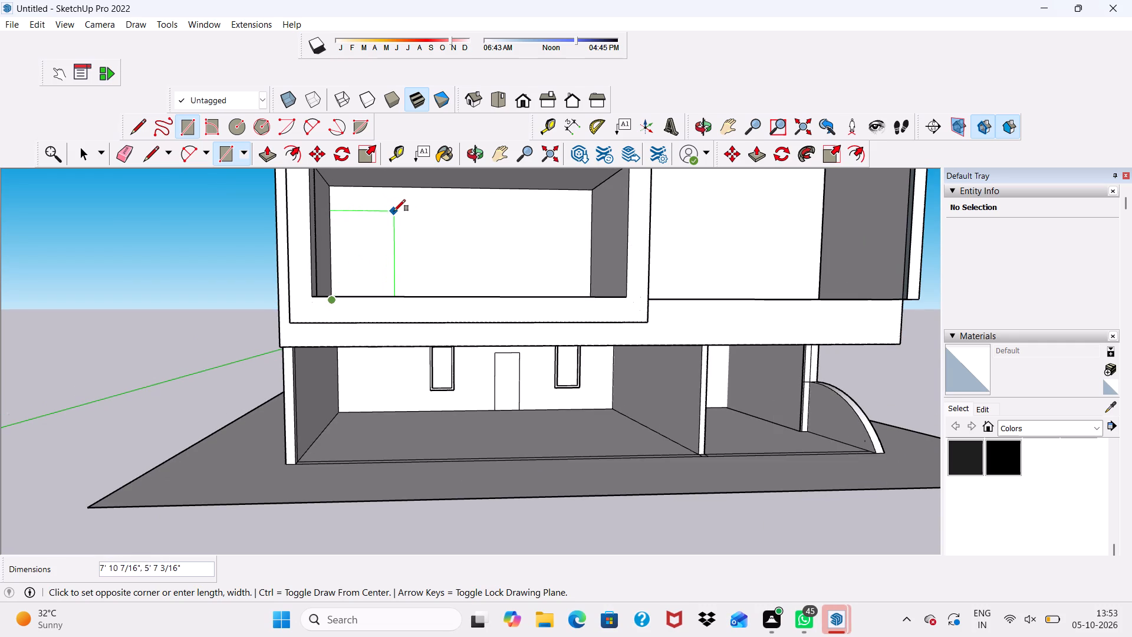
left_click(394, 211)
scroll(404, 214, "down", 3)
key("space")
Offset the door rectangle's outline inward by about 1/2".
scroll(414, 248, "down", 1)
middle_click_drag(395, 232, 391, 240)
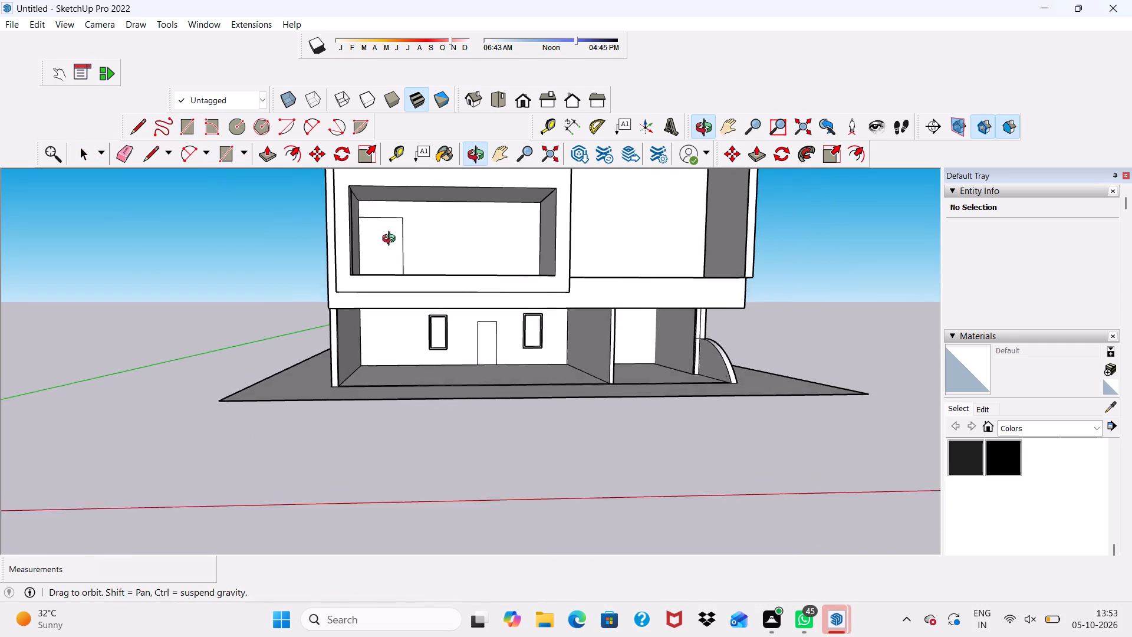
middle_click_drag(391, 240, 377, 260)
scroll(378, 252, "up", 2)
left_click(378, 251)
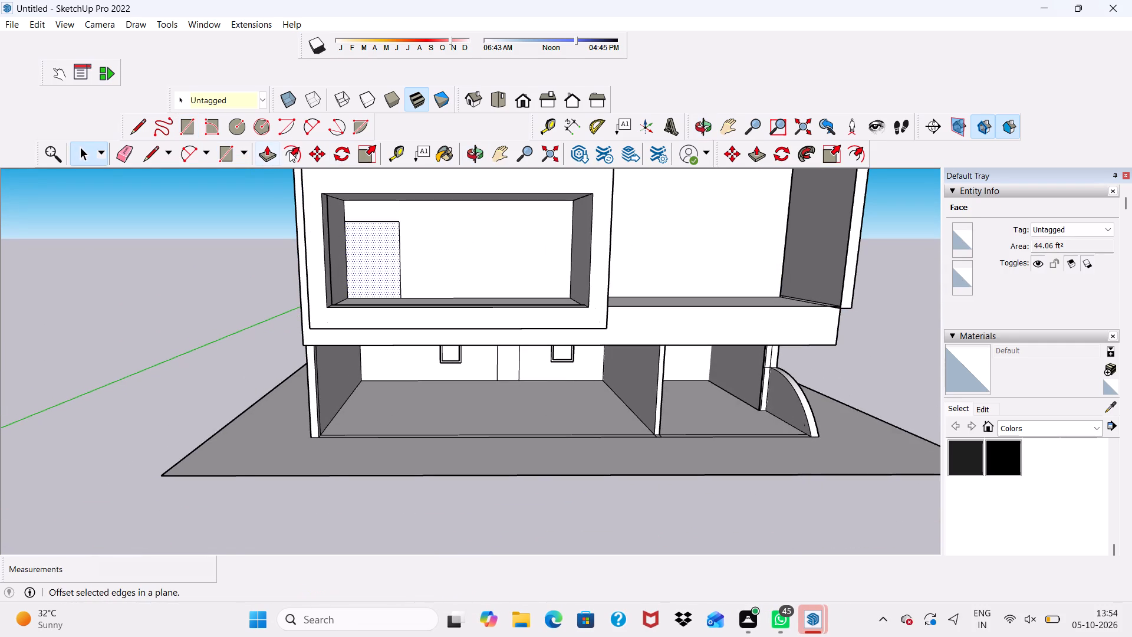
left_click(289, 152)
left_click(399, 241)
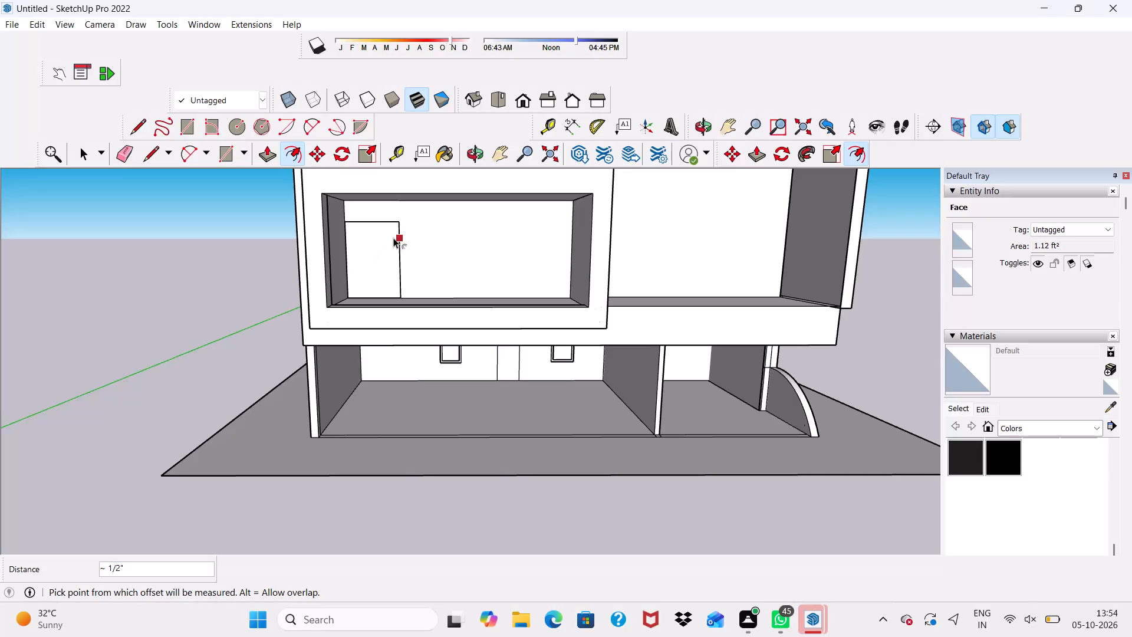
scroll(379, 245, "up", 1)
key("space")
Offset the door's inner face inward by about 5 5/8" to form the frame border.
left_click(373, 248)
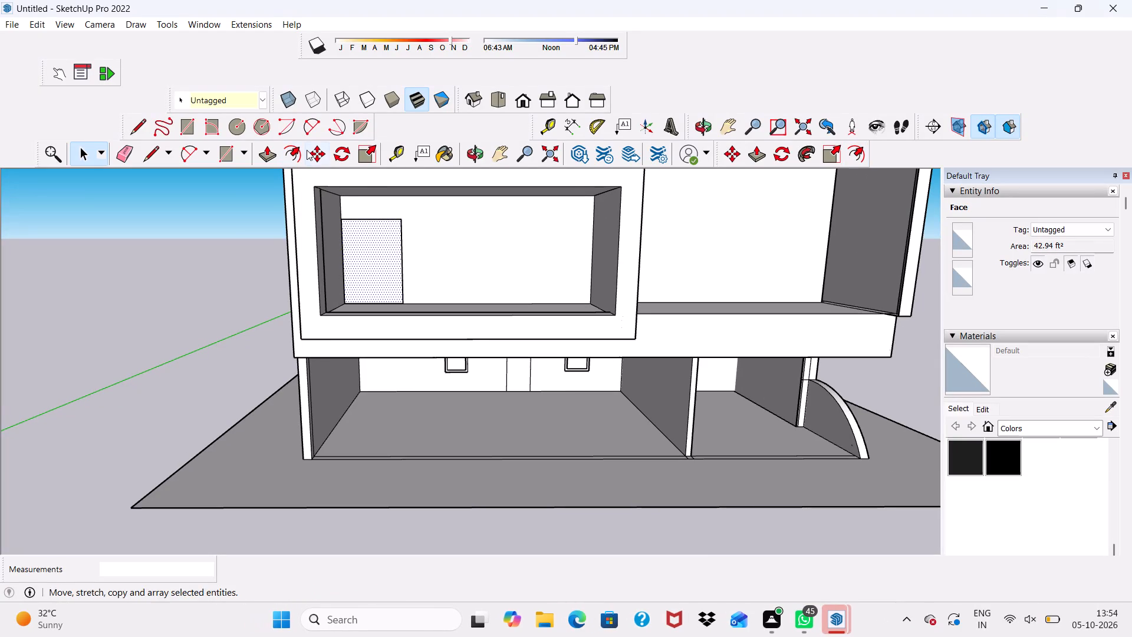
left_click(292, 149)
left_click(381, 239)
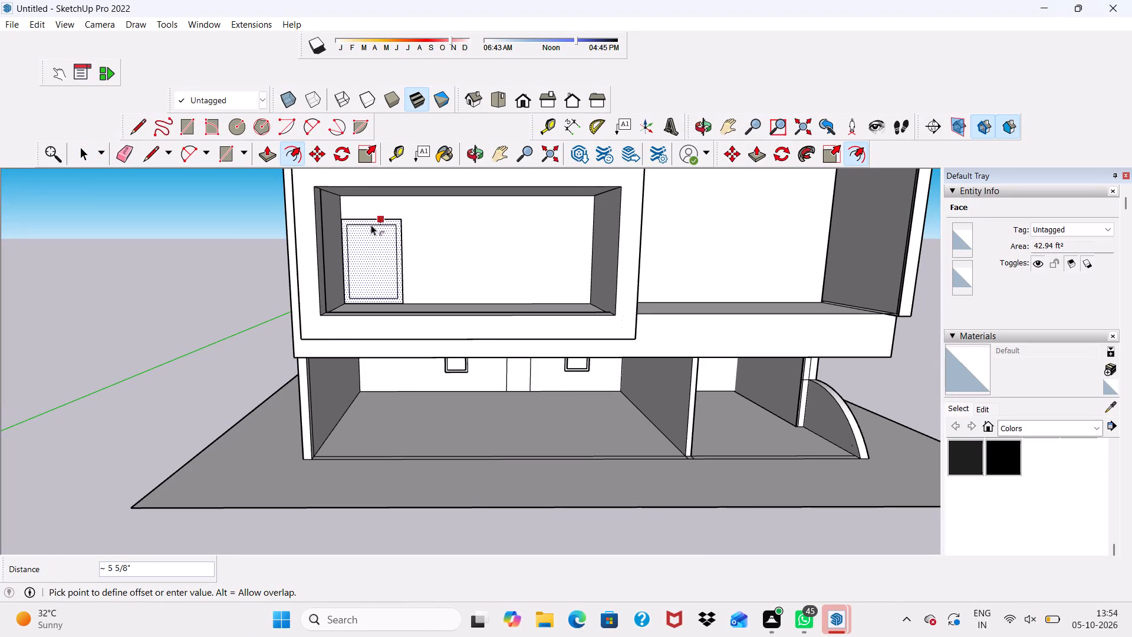
left_click(371, 225)
key("space")
scroll(370, 218, "up", 2)
scroll(292, 240, "down", 2)
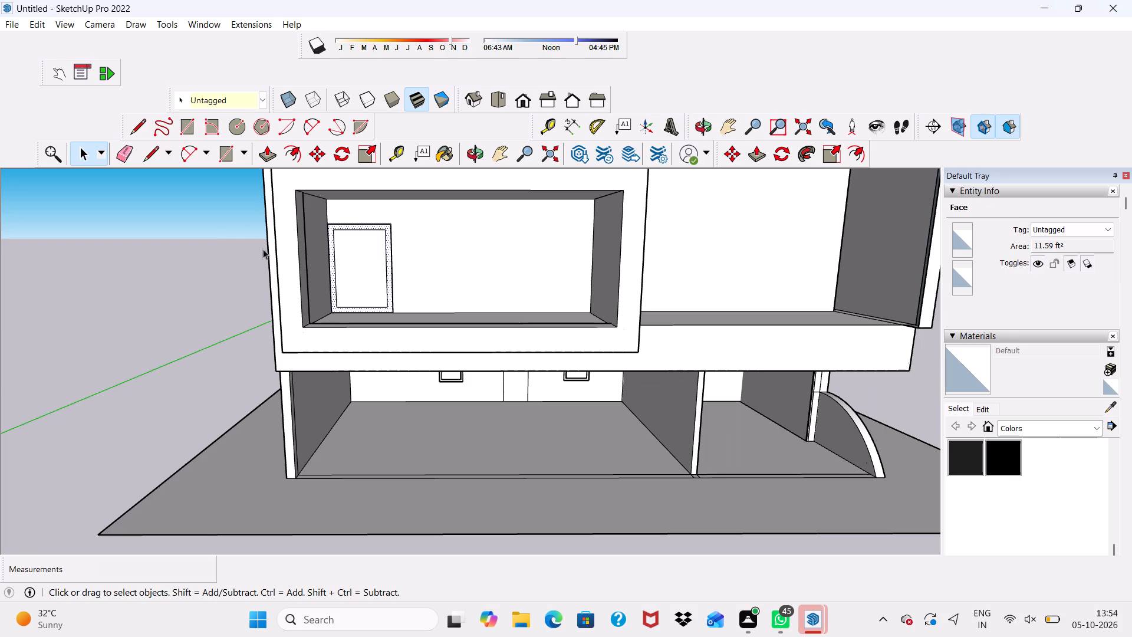
key("space")
left_click_drag(210, 231, 210, 237)
Draw a central strip about 3 9/16" wide and 6' 10" high inside the door frame, from its inner top edge's midpoint.
scroll(394, 267, "up", 2)
scroll(394, 267, "down", 2)
scroll(389, 266, "up", 1)
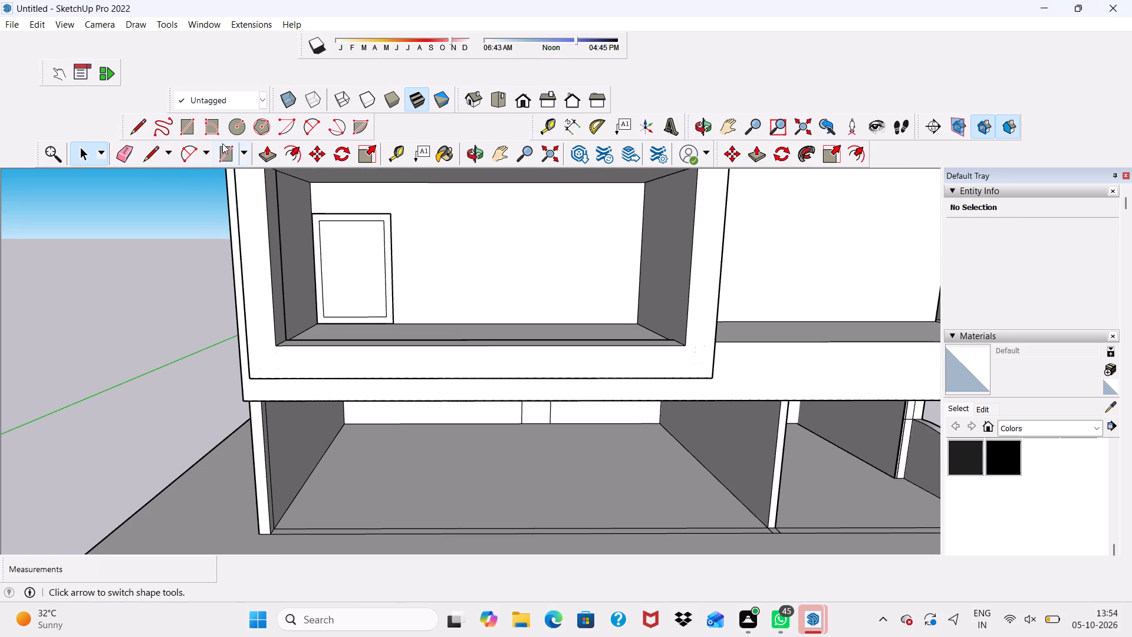
left_click(224, 149)
scroll(394, 233, "up", 2)
scroll(374, 203, "down", 2)
scroll(293, 244, "up", 2)
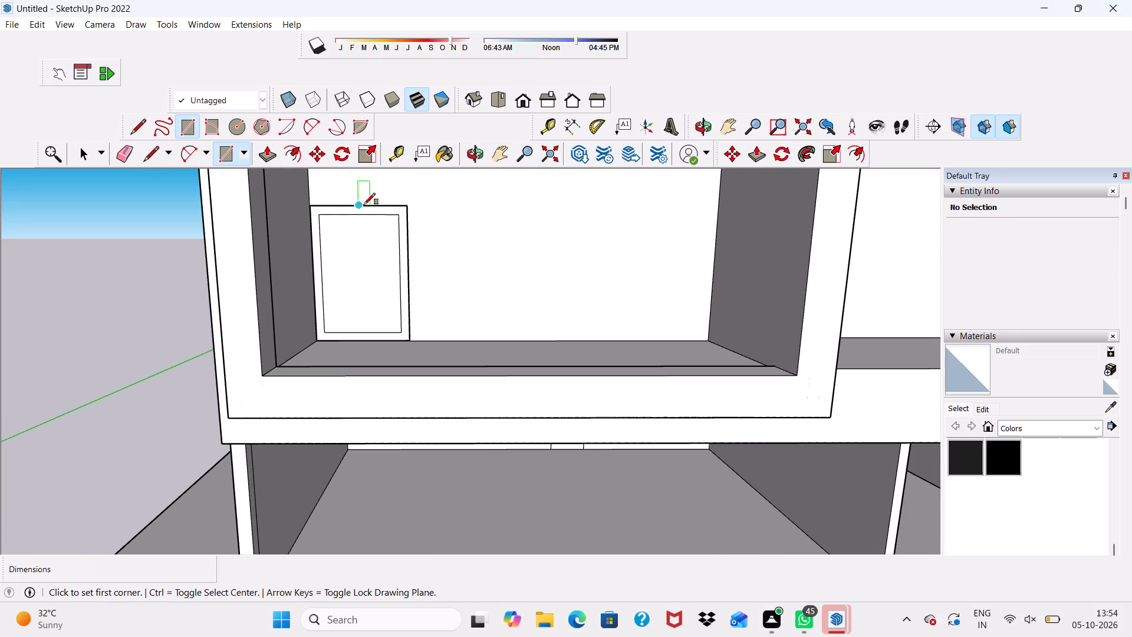
left_click(356, 215)
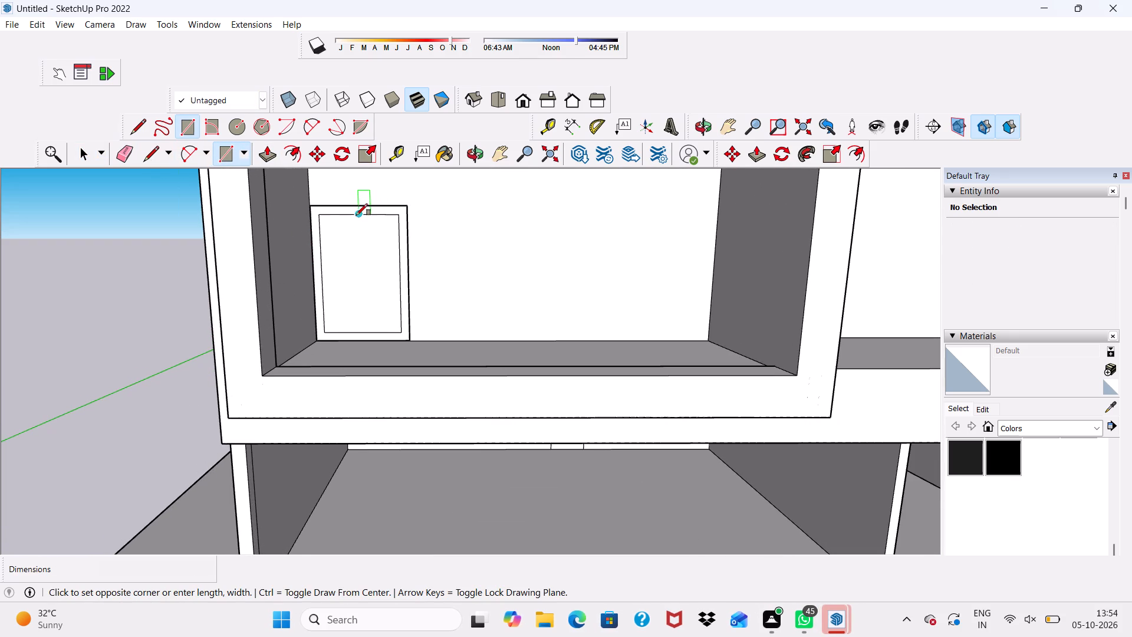
left_click(374, 330)
right_click(433, 249)
key("space")
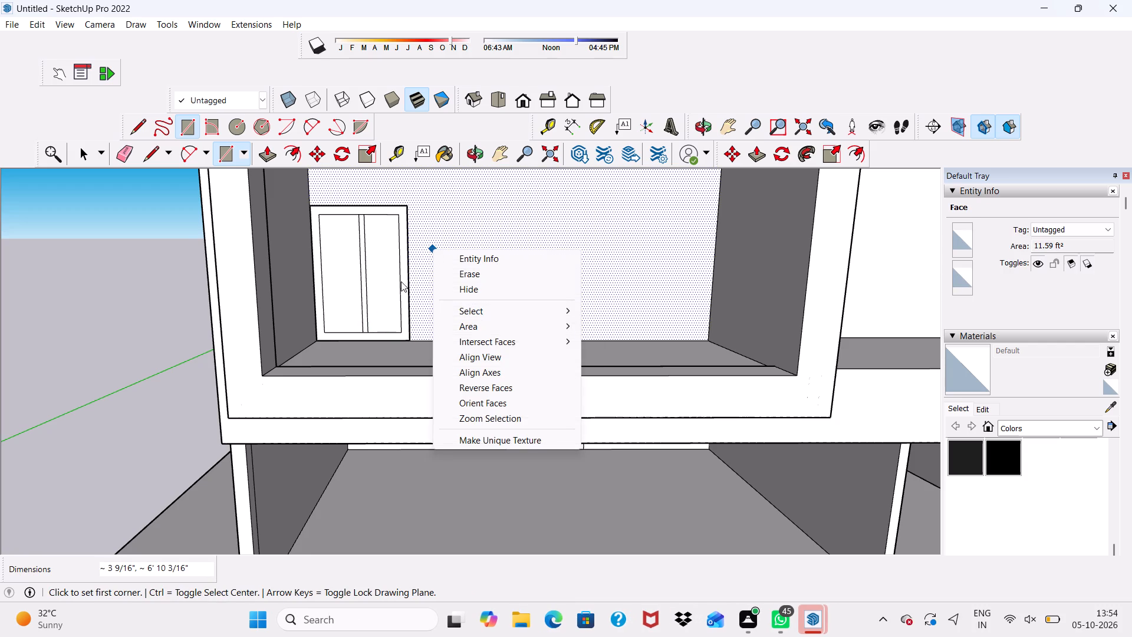
left_click(129, 265)
key("space")
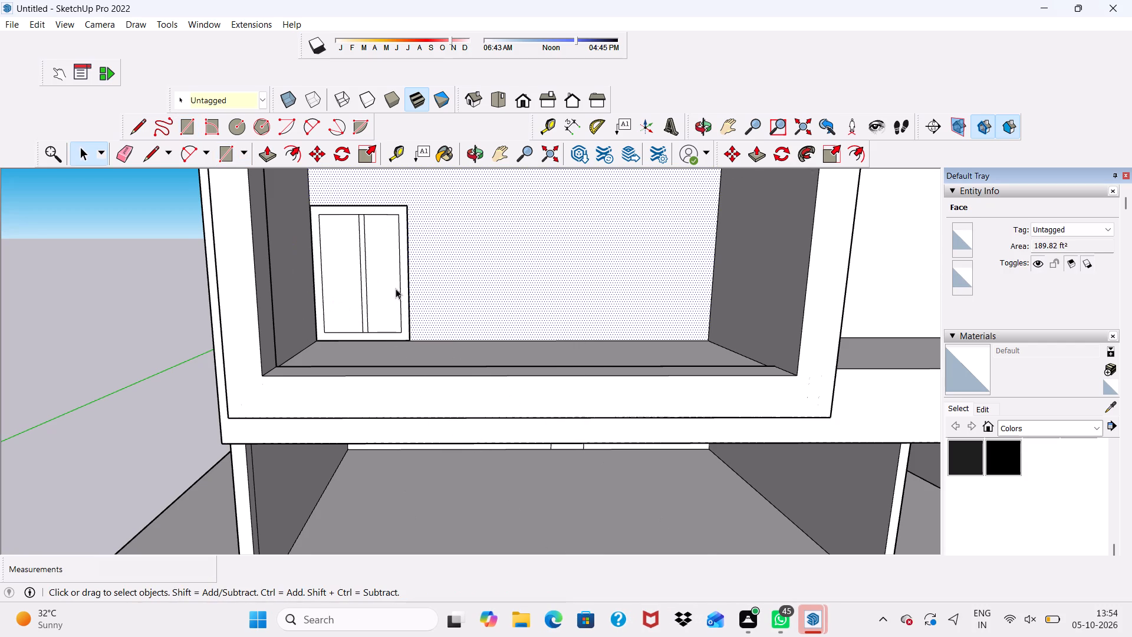
left_click(110, 273)
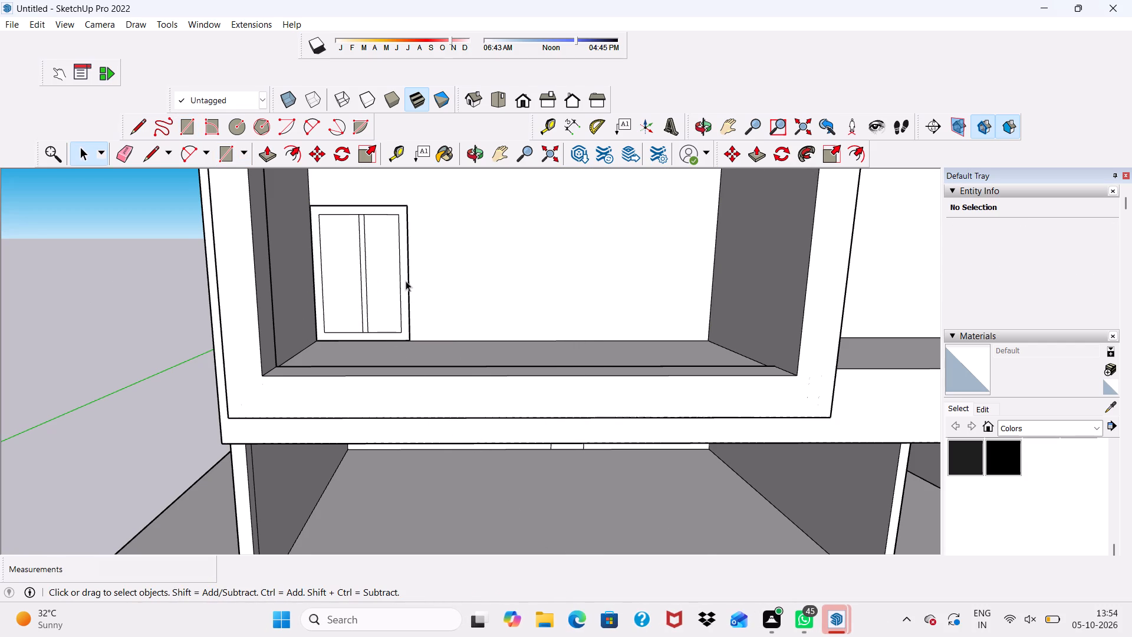
Push/pull the door's frame border out from the wall by 3".
left_click(405, 281)
left_click(268, 154)
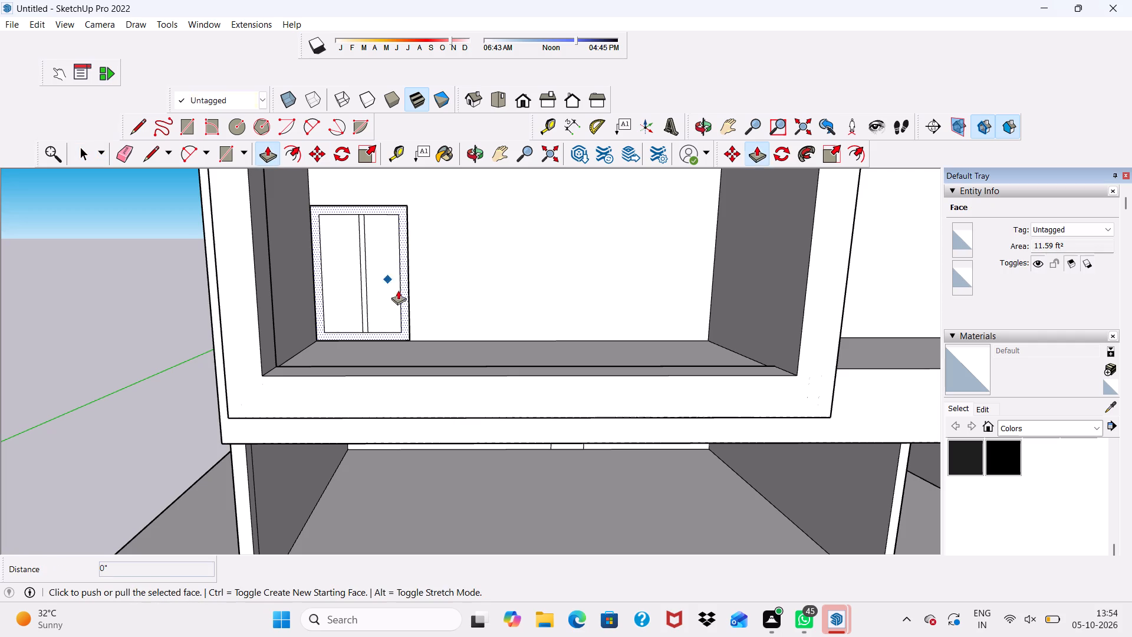
scroll(401, 296, "up", 2)
left_click(408, 291)
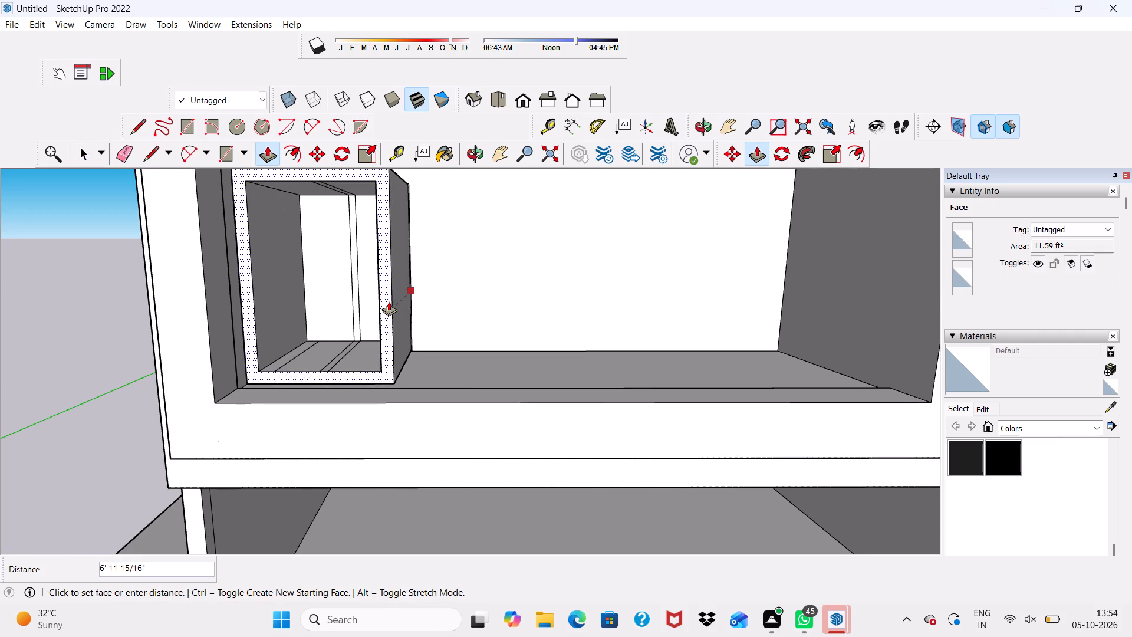
key("3")
key("shift+quotedbl")
key("Return")
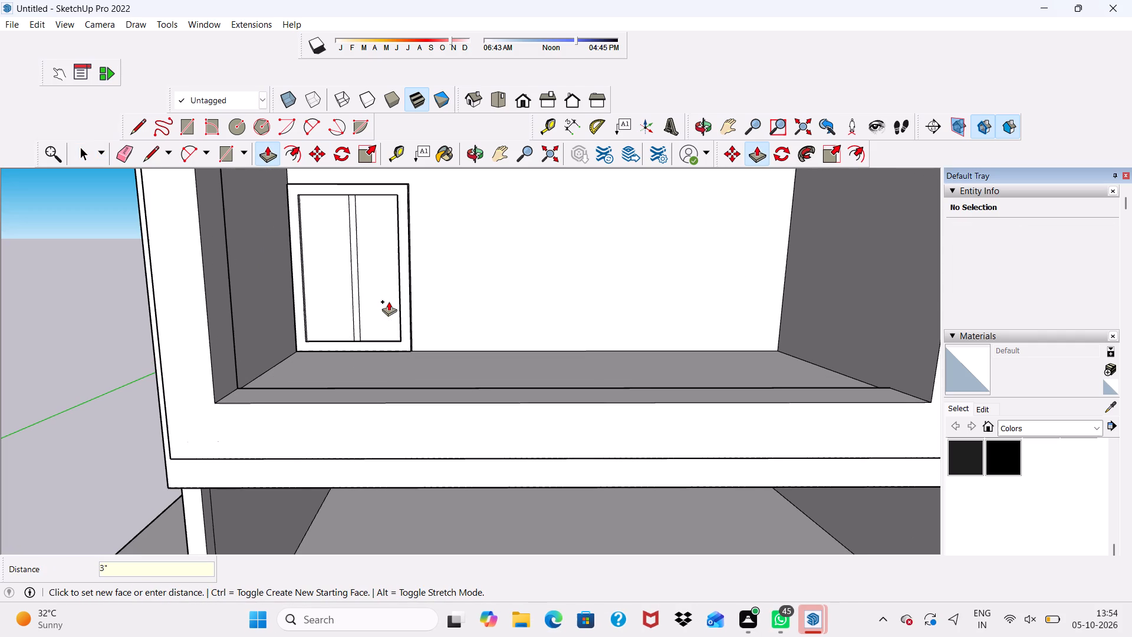
Push/pull the double door's central strip out from the recessed door panels.
scroll(397, 265, "up", 5)
scroll(305, 270, "up", 2)
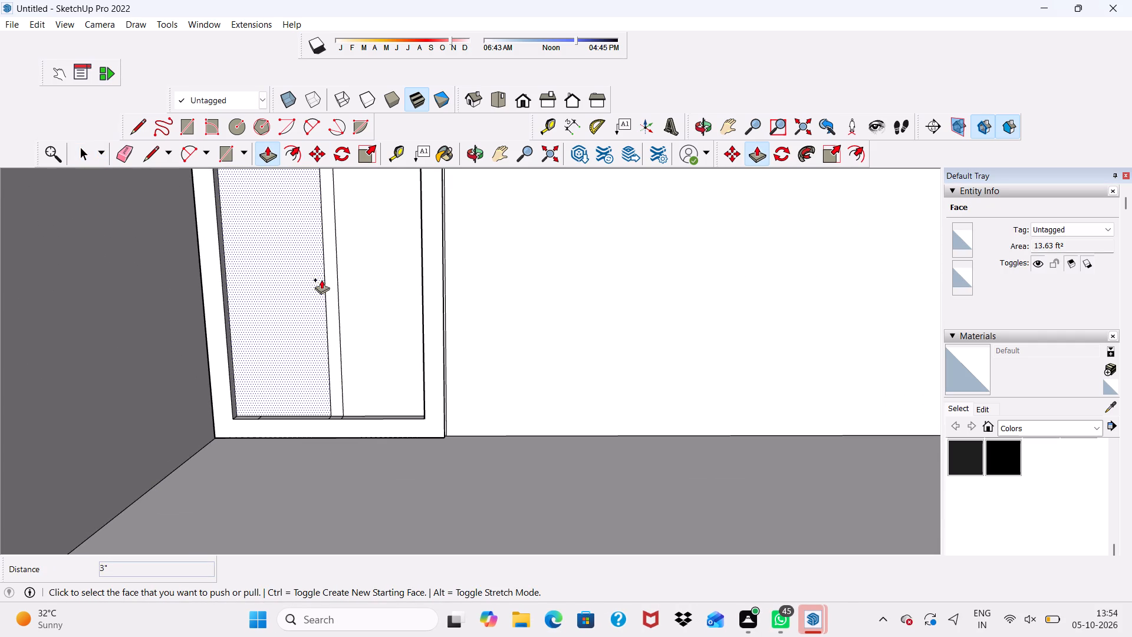
left_click(325, 277)
scroll(229, 262, "down", 2)
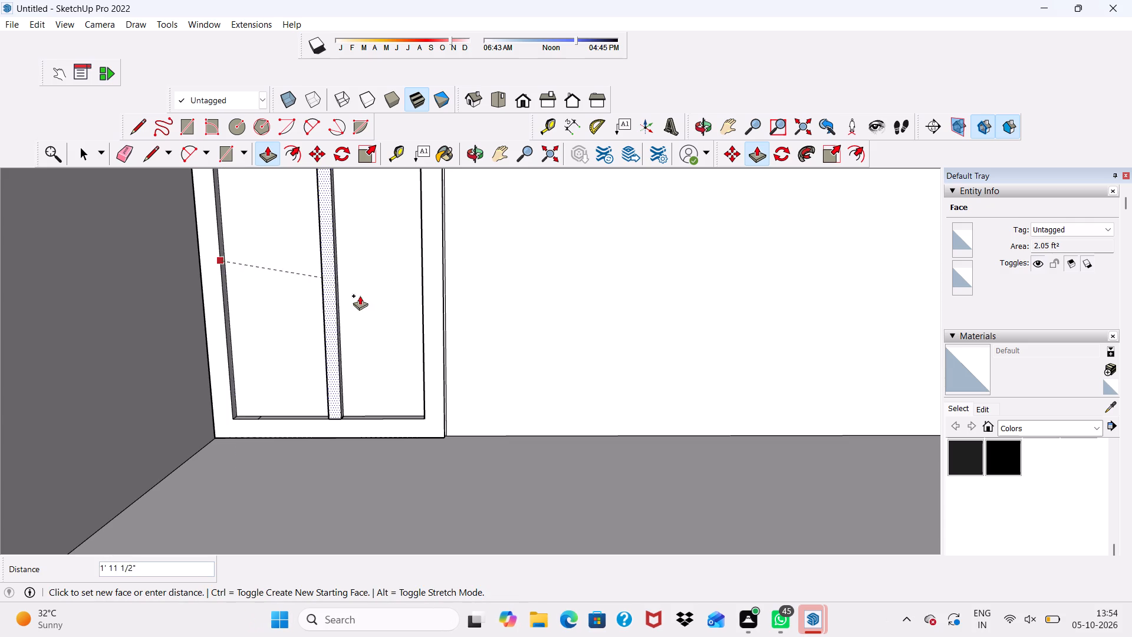
left_click(413, 307)
scroll(396, 311, "down", 10)
scroll(430, 323, "up", 1)
scroll(430, 323, "down", 2)
key("space")
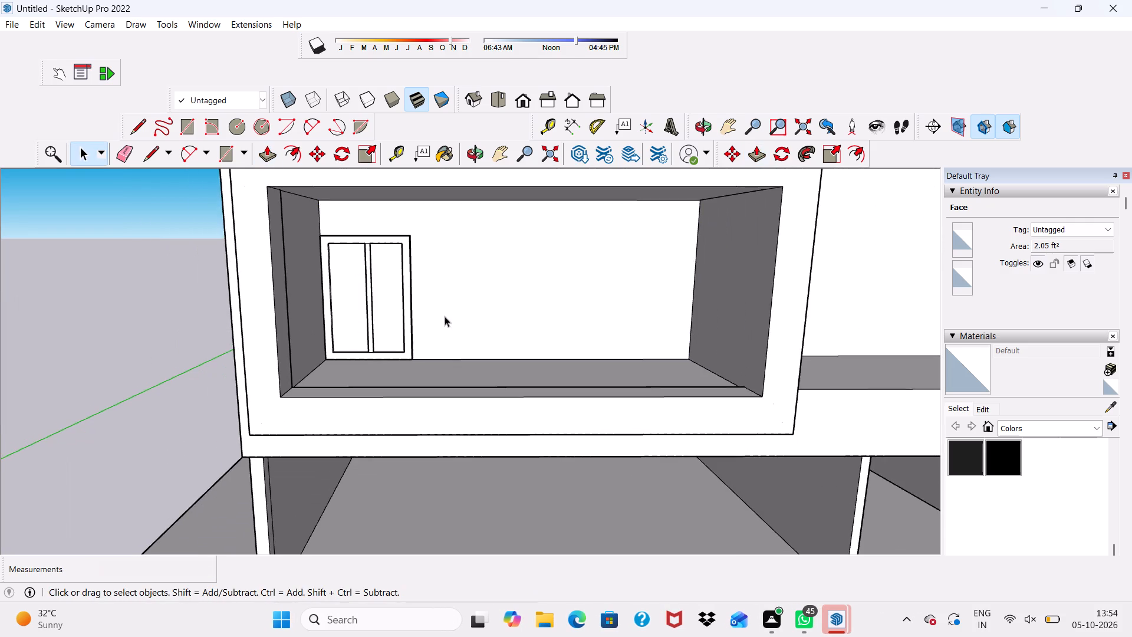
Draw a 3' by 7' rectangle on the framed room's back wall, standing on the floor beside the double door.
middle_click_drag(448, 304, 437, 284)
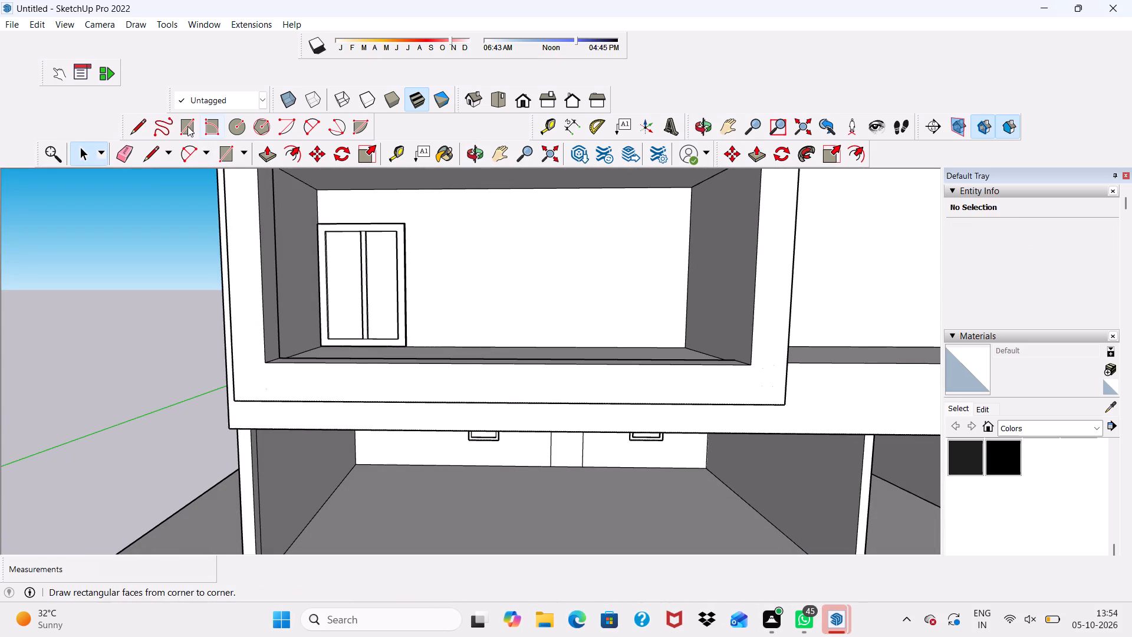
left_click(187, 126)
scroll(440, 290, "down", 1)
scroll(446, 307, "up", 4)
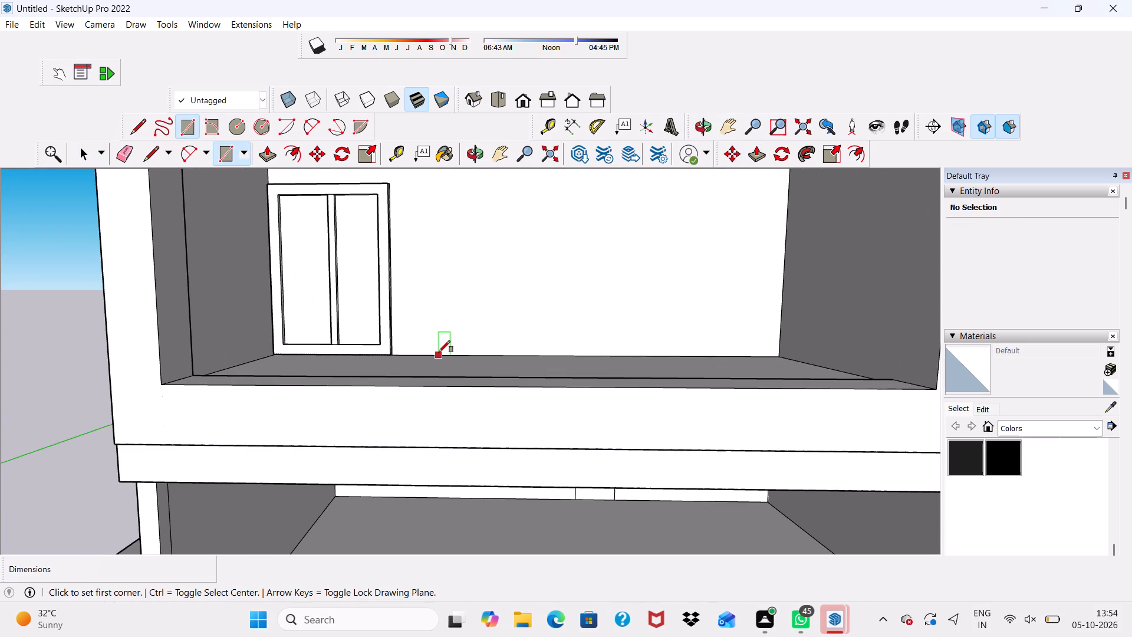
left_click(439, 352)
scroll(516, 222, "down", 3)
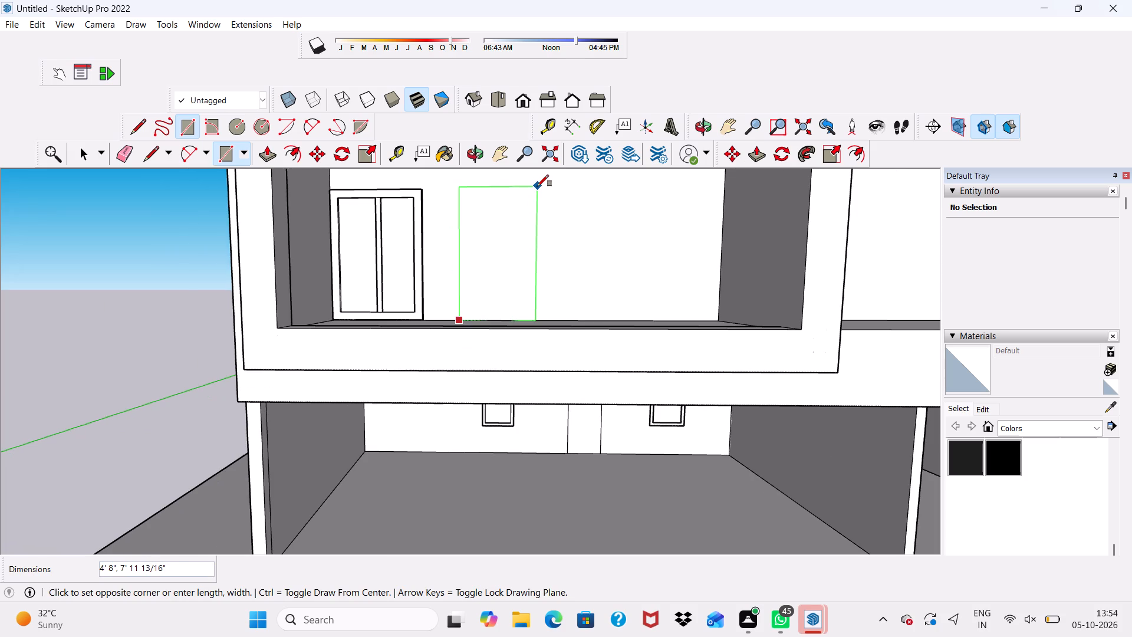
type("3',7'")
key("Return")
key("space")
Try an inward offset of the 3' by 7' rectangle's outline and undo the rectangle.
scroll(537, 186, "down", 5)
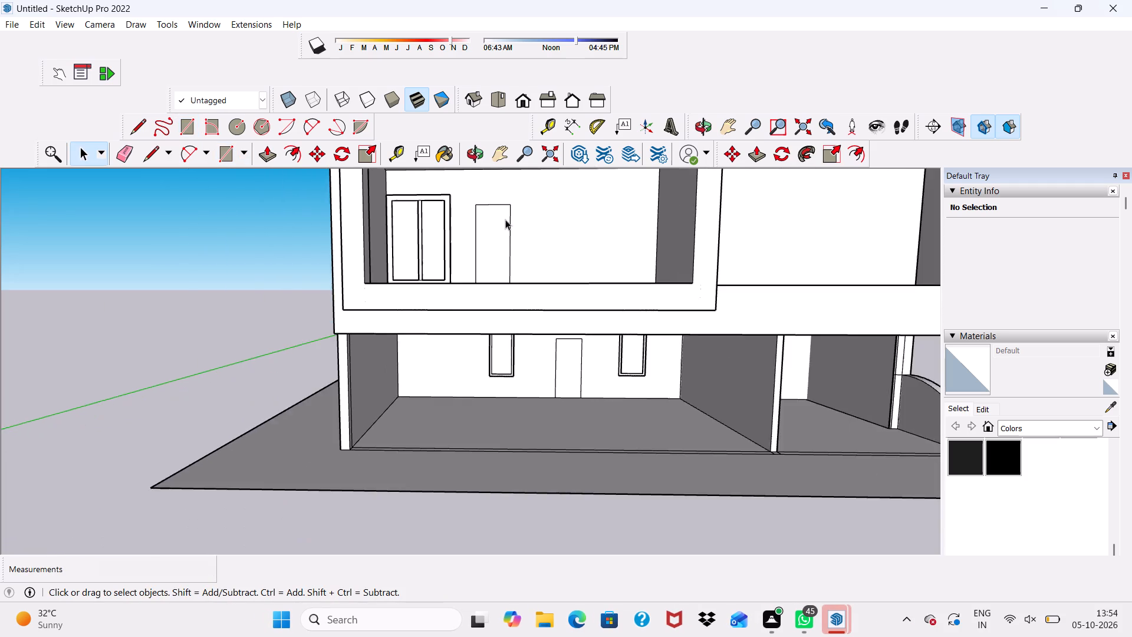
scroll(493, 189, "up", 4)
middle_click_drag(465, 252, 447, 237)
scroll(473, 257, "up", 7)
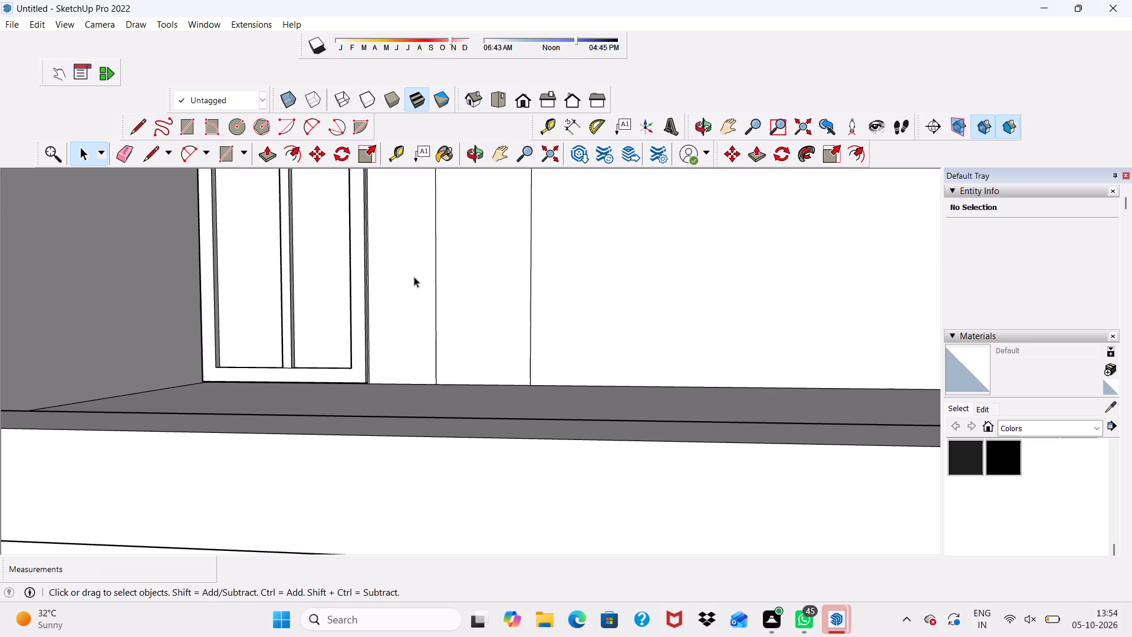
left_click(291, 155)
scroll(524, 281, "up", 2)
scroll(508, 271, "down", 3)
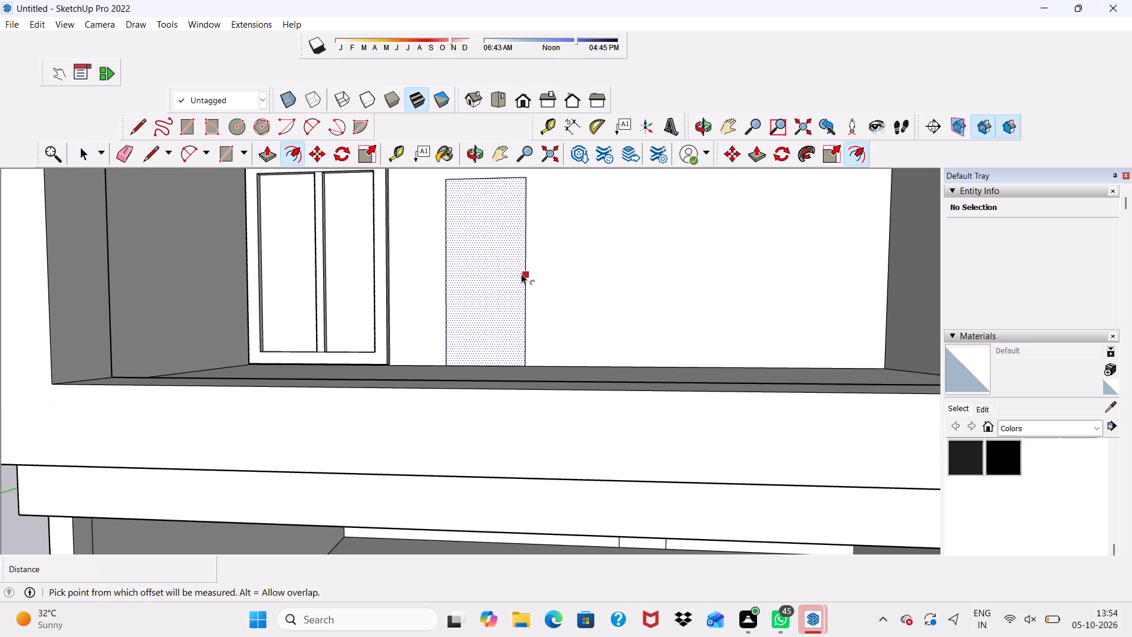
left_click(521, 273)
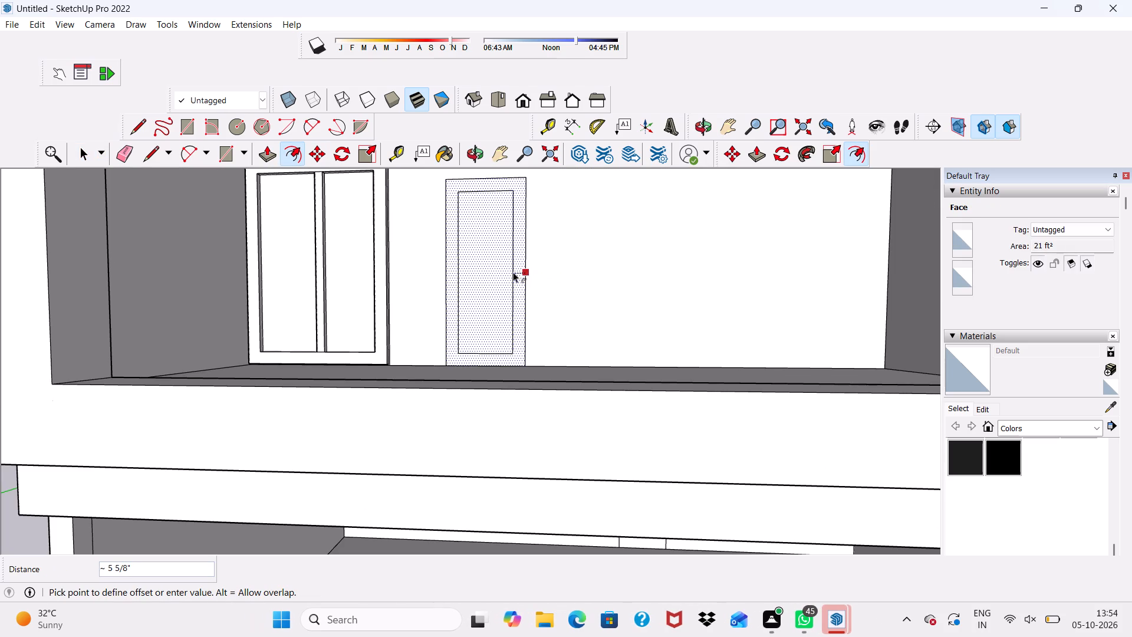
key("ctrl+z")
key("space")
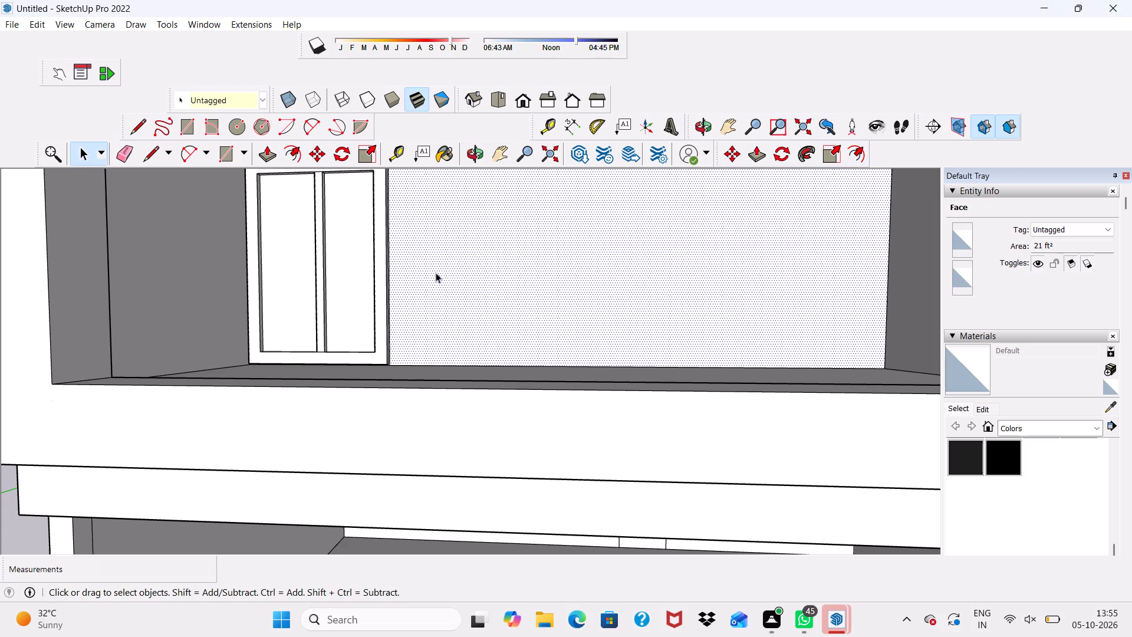
Erase the stray horizontal edge near the top of the wall end where the two upper-floor volumes meet.
scroll(98, 296, "down", 9)
scroll(409, 300, "up", 1)
scroll(419, 329, "down", 1)
scroll(499, 278, "up", 1)
scroll(499, 278, "down", 6)
left_click(156, 303)
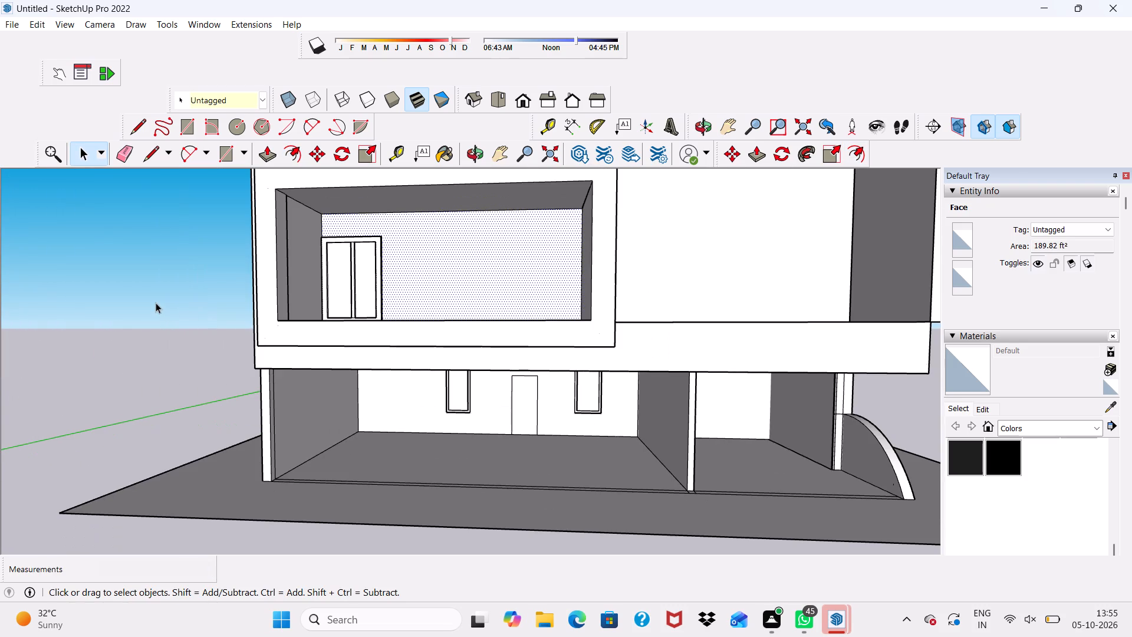
scroll(156, 303, "down", 6)
key("space")
middle_click_drag(330, 321, 415, 345)
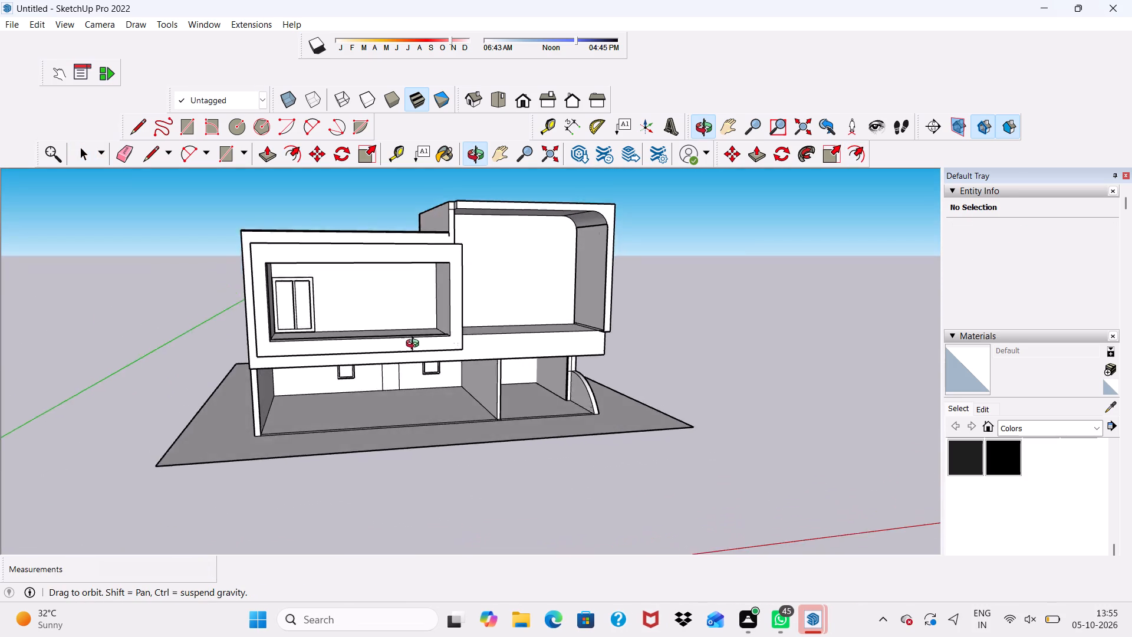
middle_click_drag(415, 345, 396, 320)
middle_click_drag(391, 315, 357, 321)
middle_click(357, 322)
scroll(410, 231, "up", 6)
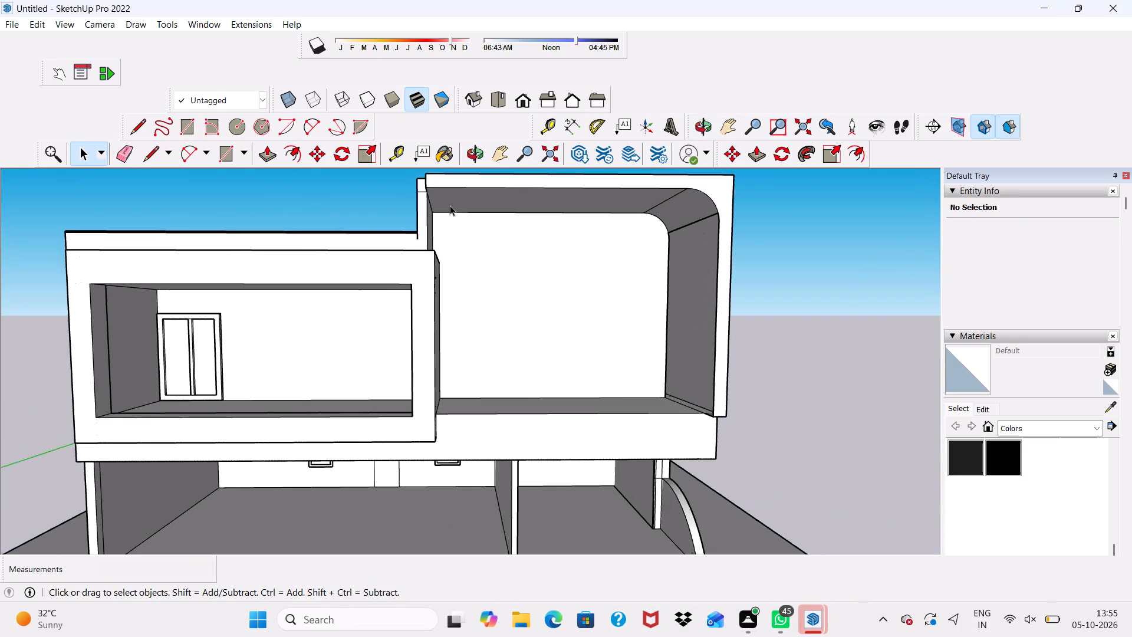
scroll(459, 206, "up", 3)
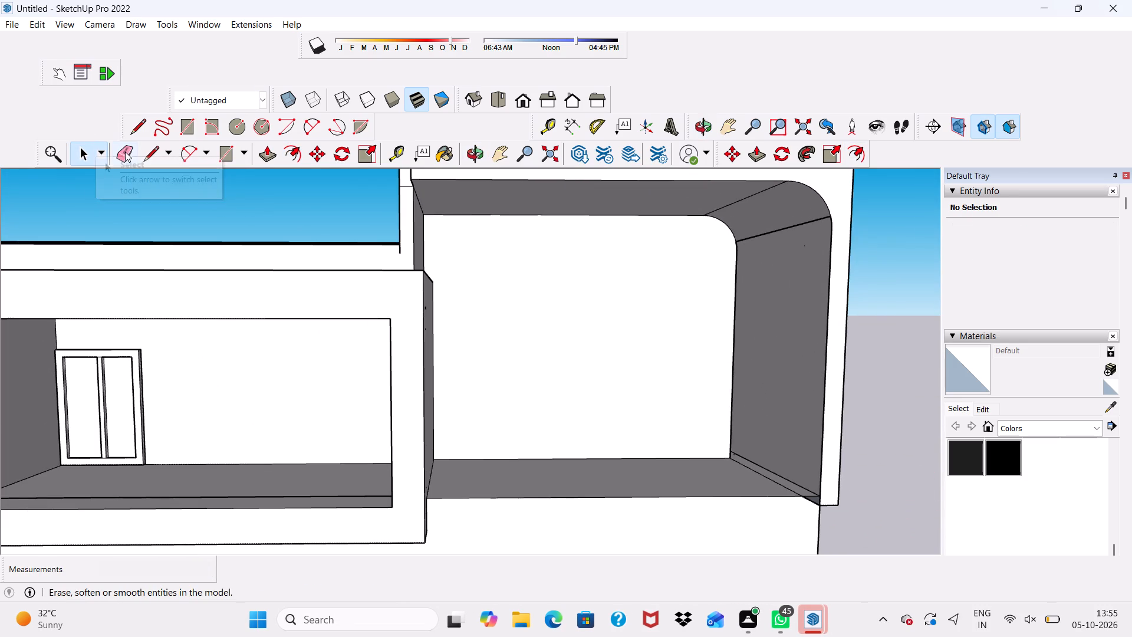
left_click(126, 152)
scroll(319, 238, "up", 2)
left_click_drag(454, 257, 444, 261)
scroll(437, 257, "up", 1)
scroll(436, 258, "down", 4)
scroll(439, 265, "up", 1)
scroll(434, 245, "down", 6)
scroll(442, 191, "up", 5)
scroll(470, 285, "down", 1)
scroll(470, 285, "up", 2)
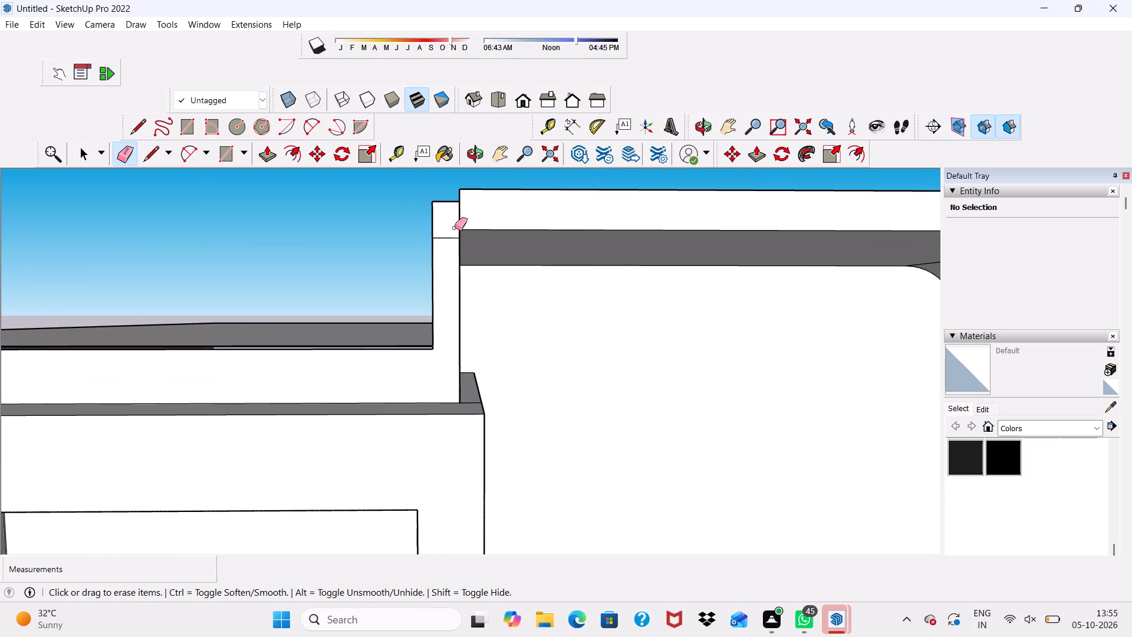
left_click_drag(447, 220, 454, 251)
scroll(428, 261, "down", 6)
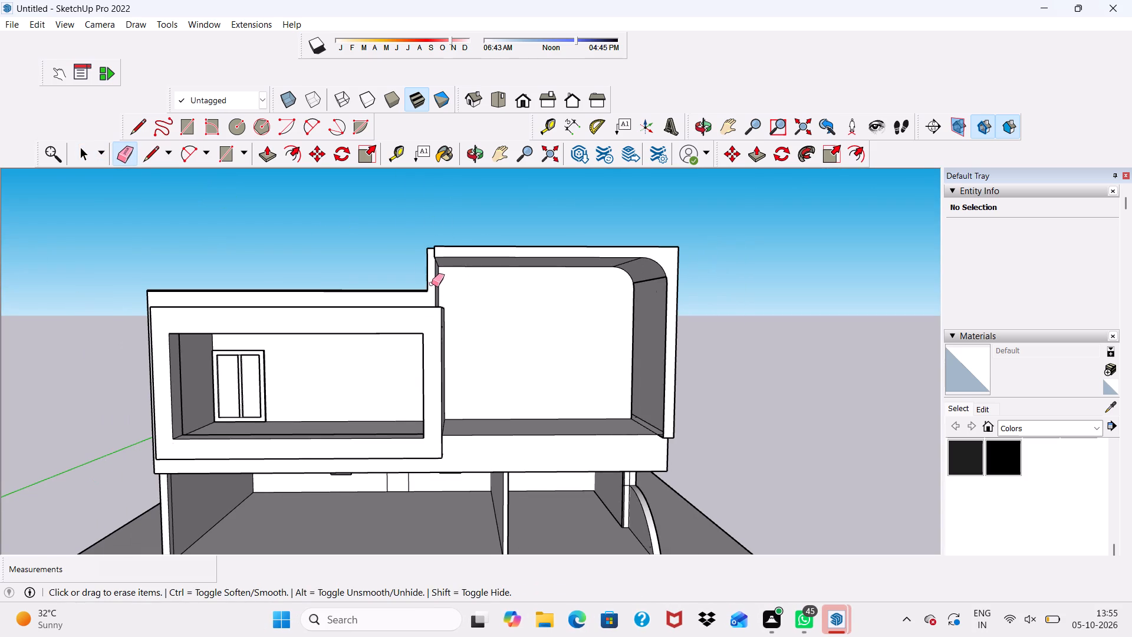
key("space")
Push/pull the small end face of the curved room's overhanging roof slab outward across the adjoining wall's end.
scroll(413, 297, "down", 2)
middle_click_drag(406, 294, 515, 325)
scroll(513, 252, "up", 4)
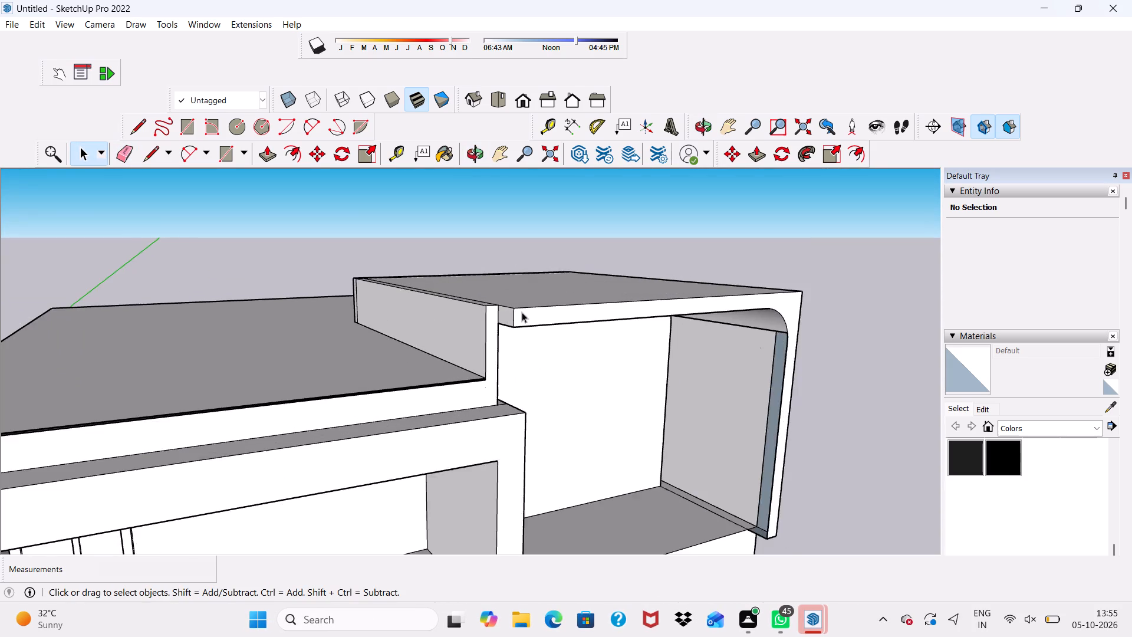
scroll(522, 312, "up", 1)
left_click(502, 315)
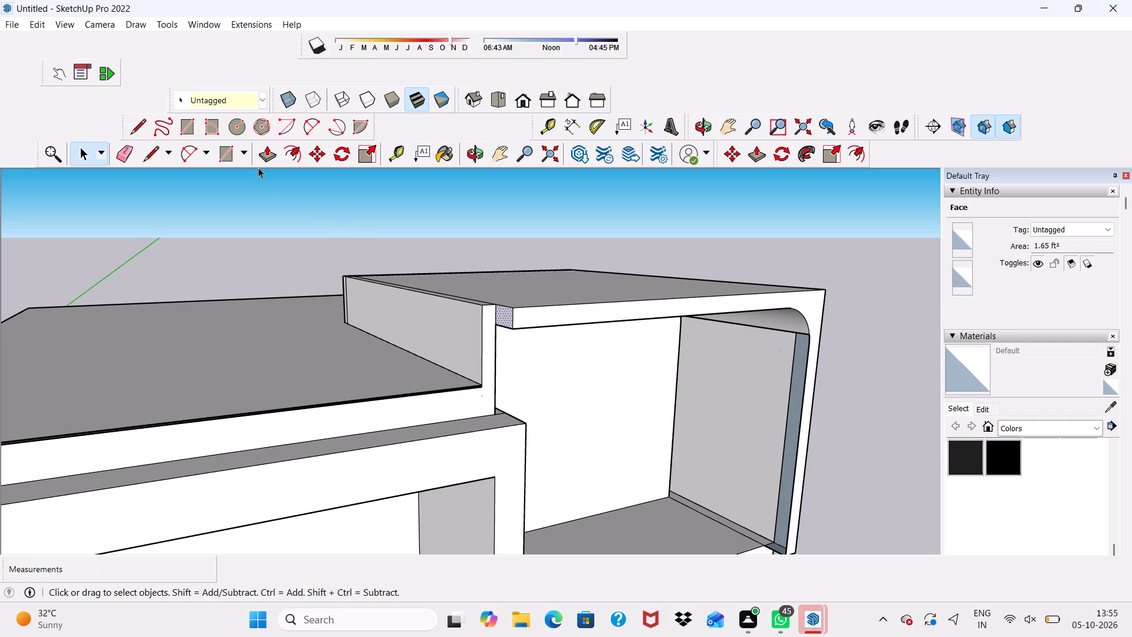
left_click(265, 155)
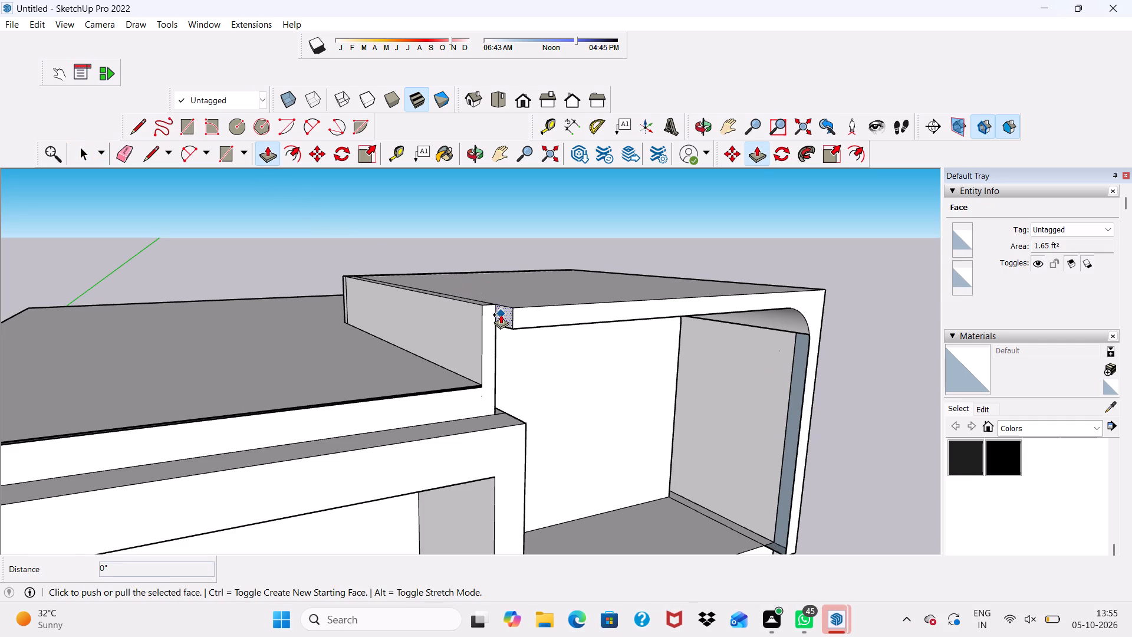
left_click(501, 314)
left_click(468, 304)
scroll(462, 303, "down", 3)
middle_click_drag(466, 324, 374, 242)
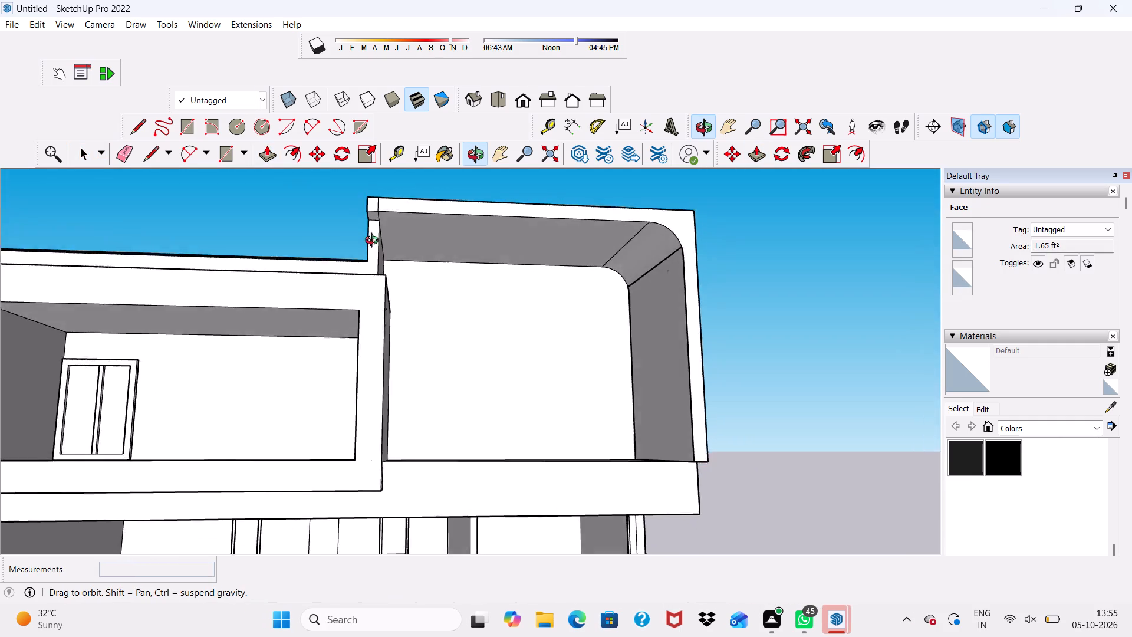
middle_click_drag(374, 242, 351, 275)
scroll(373, 267, "up", 2)
left_click_drag(377, 261, 371, 266)
key("space")
scroll(355, 290, "down", 3)
scroll(315, 331, "down", 5)
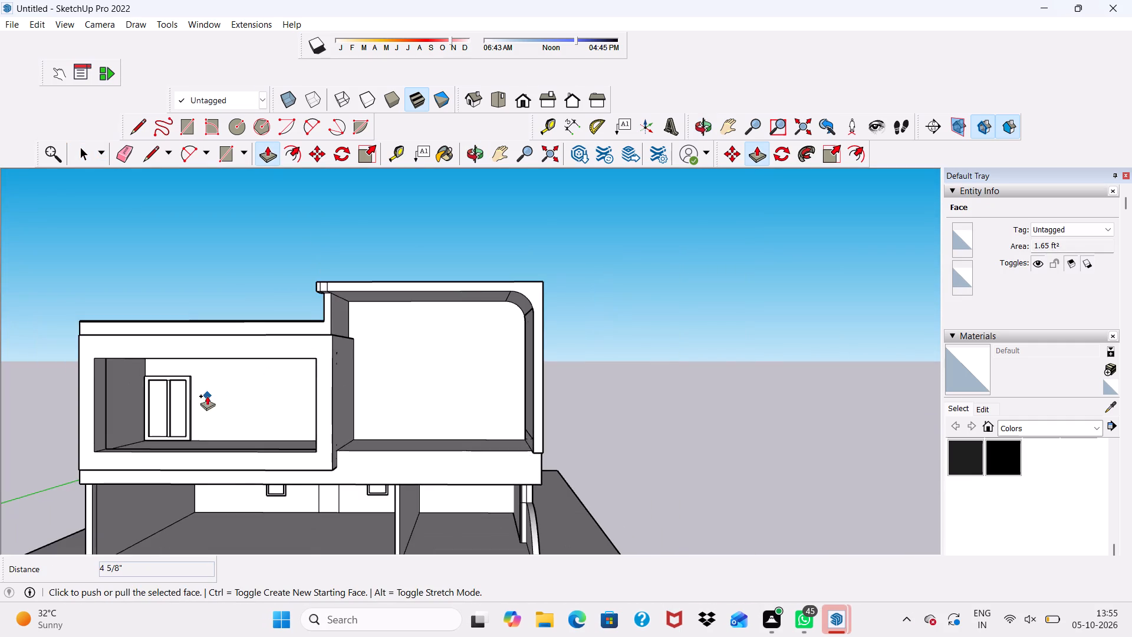
middle_click_drag(207, 395, 312, 396)
key("space")
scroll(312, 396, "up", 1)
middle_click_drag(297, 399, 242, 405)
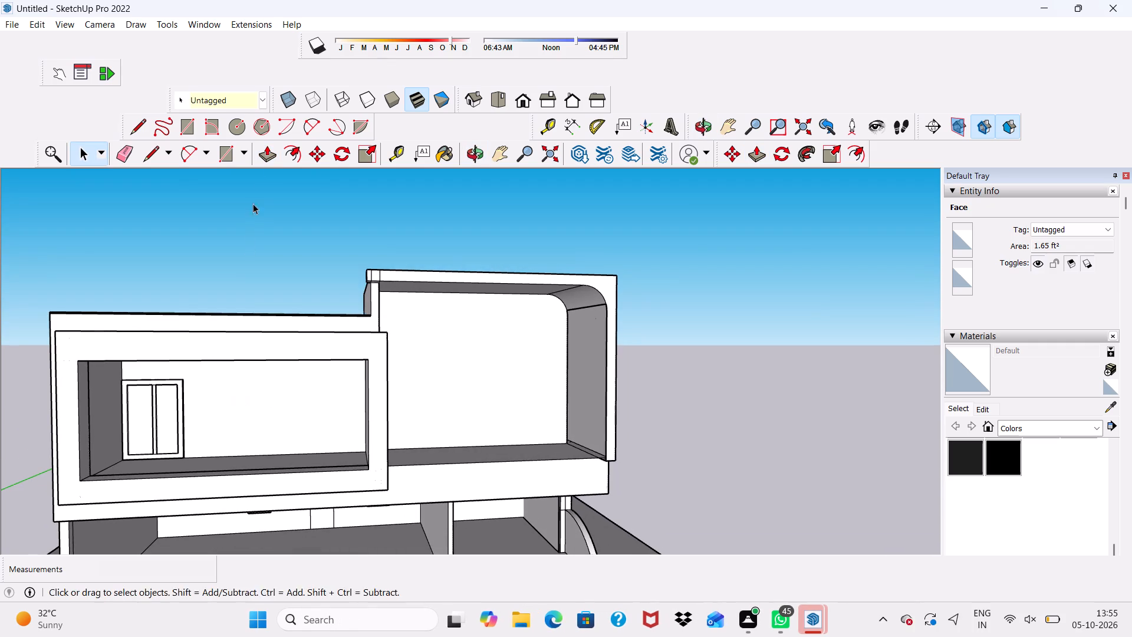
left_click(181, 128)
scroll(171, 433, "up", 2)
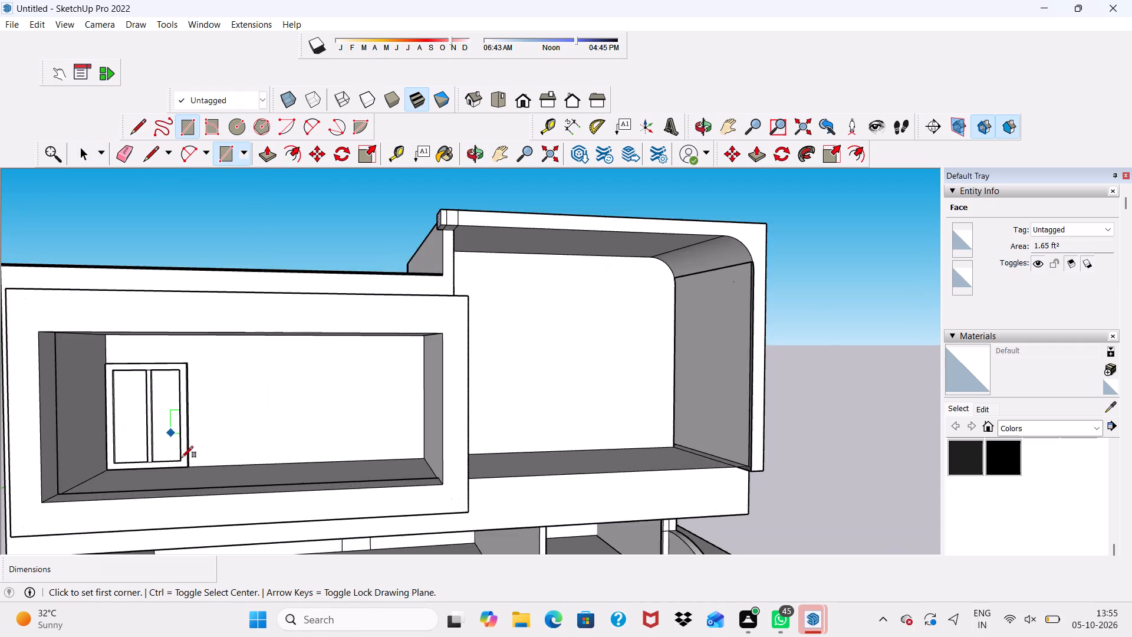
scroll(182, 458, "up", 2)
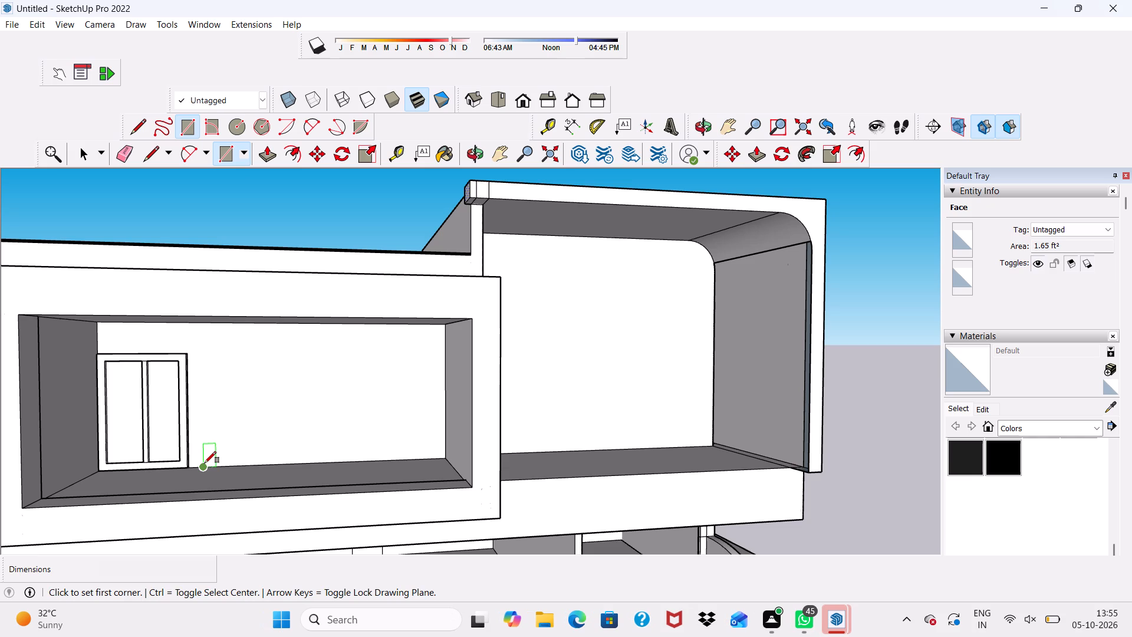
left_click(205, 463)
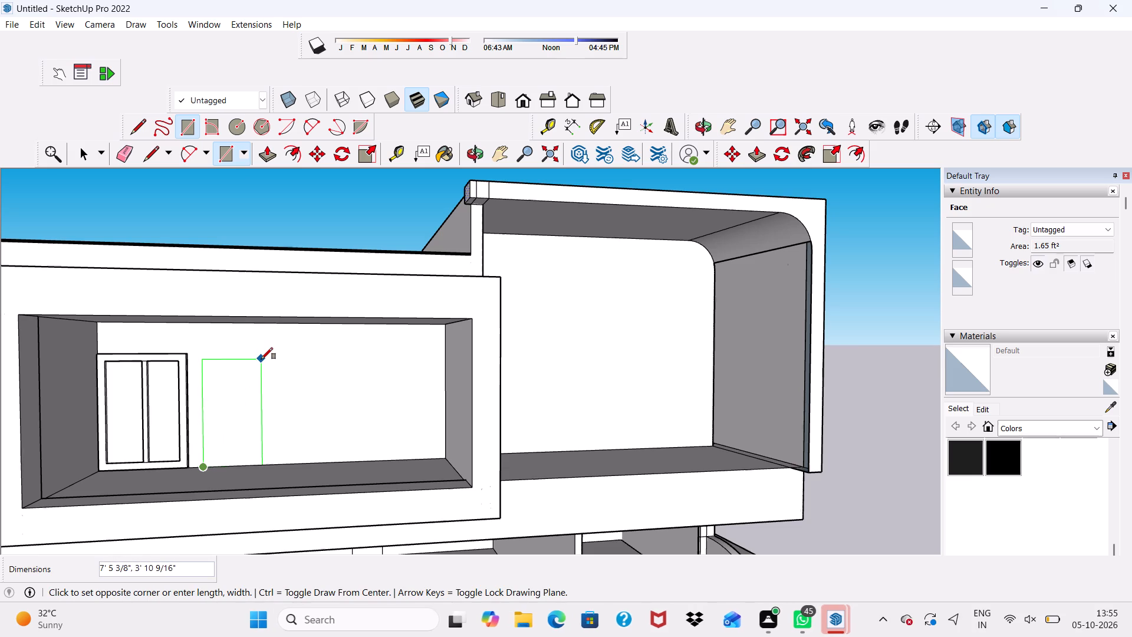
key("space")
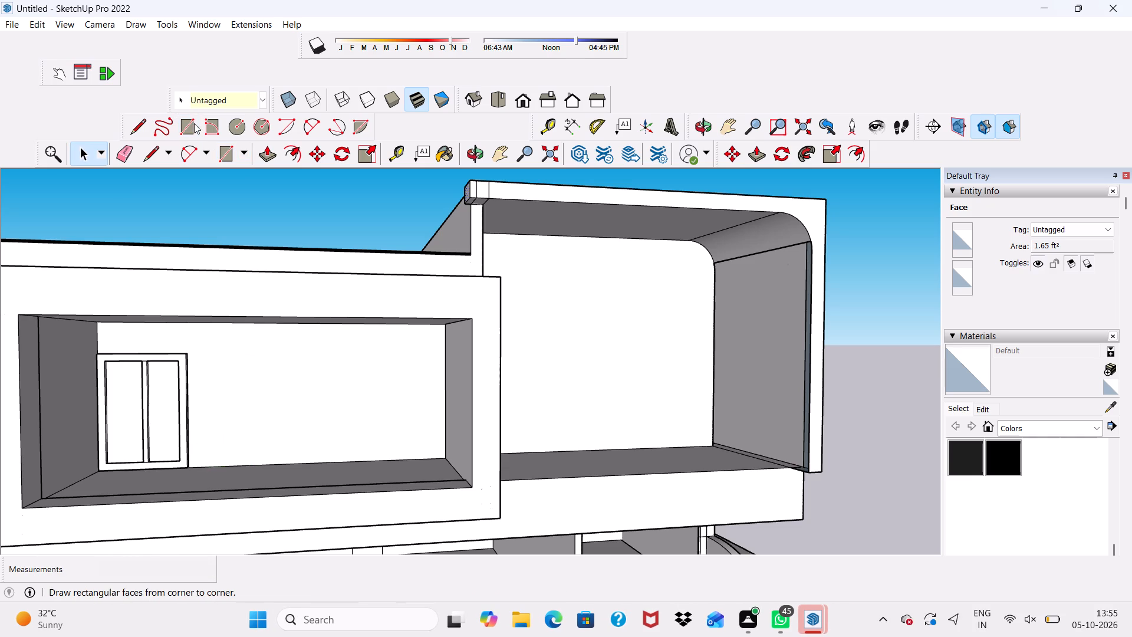
Draw a rectangle about 4' 3 9/16" wide and 8' 5 7/8" high on the back wall, standing on the floor beside the double door.
left_click(194, 123)
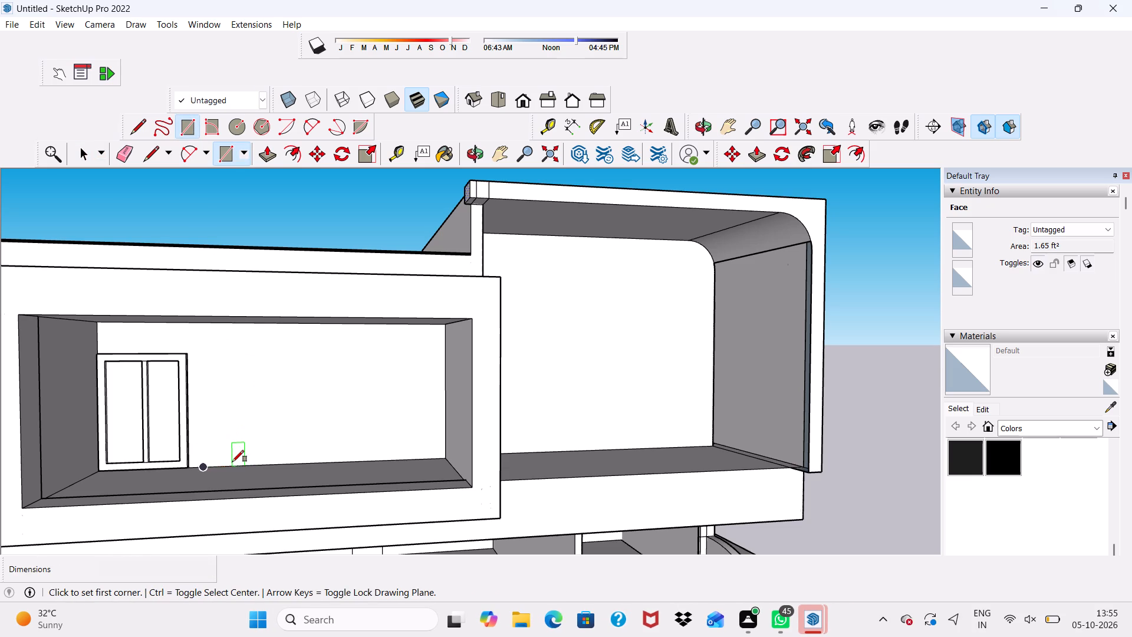
left_click(232, 464)
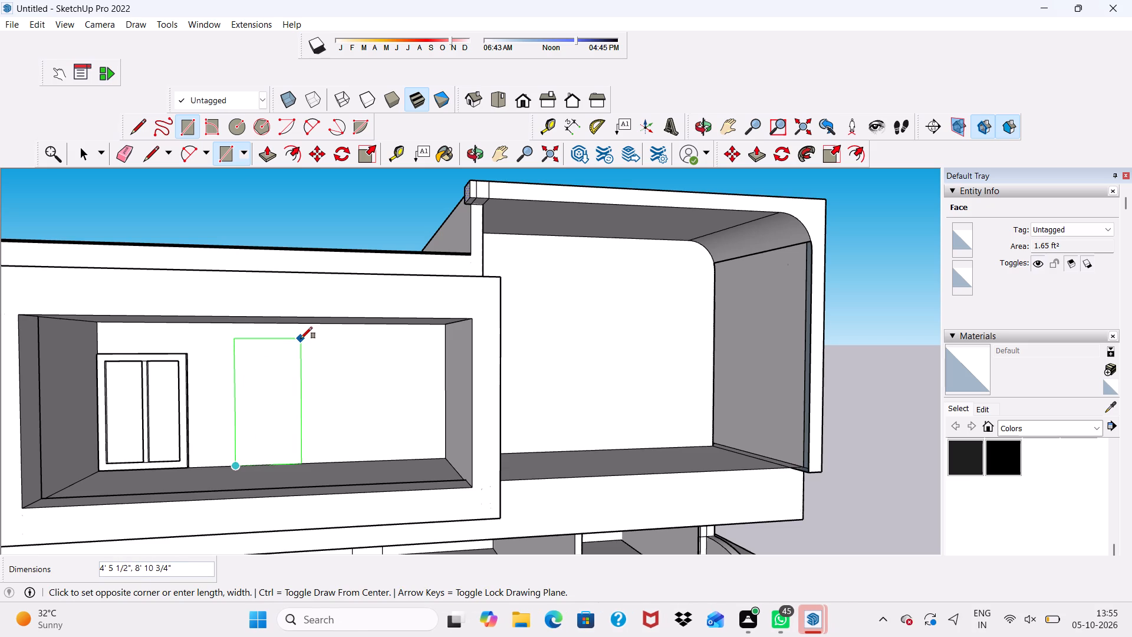
key("3")
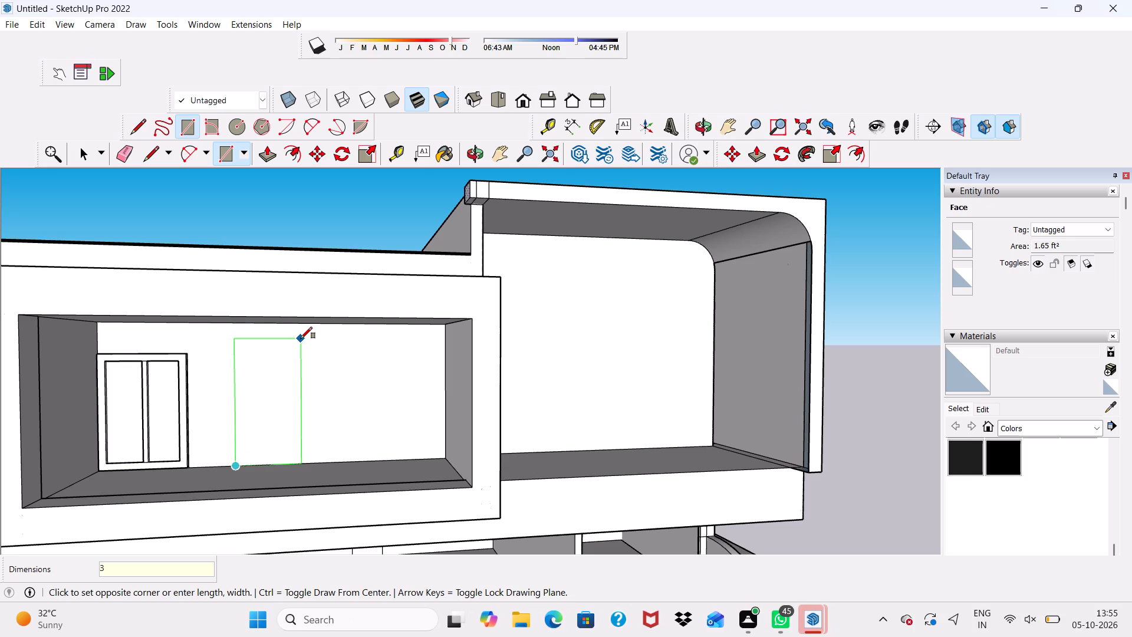
scroll(302, 345, "up", 4)
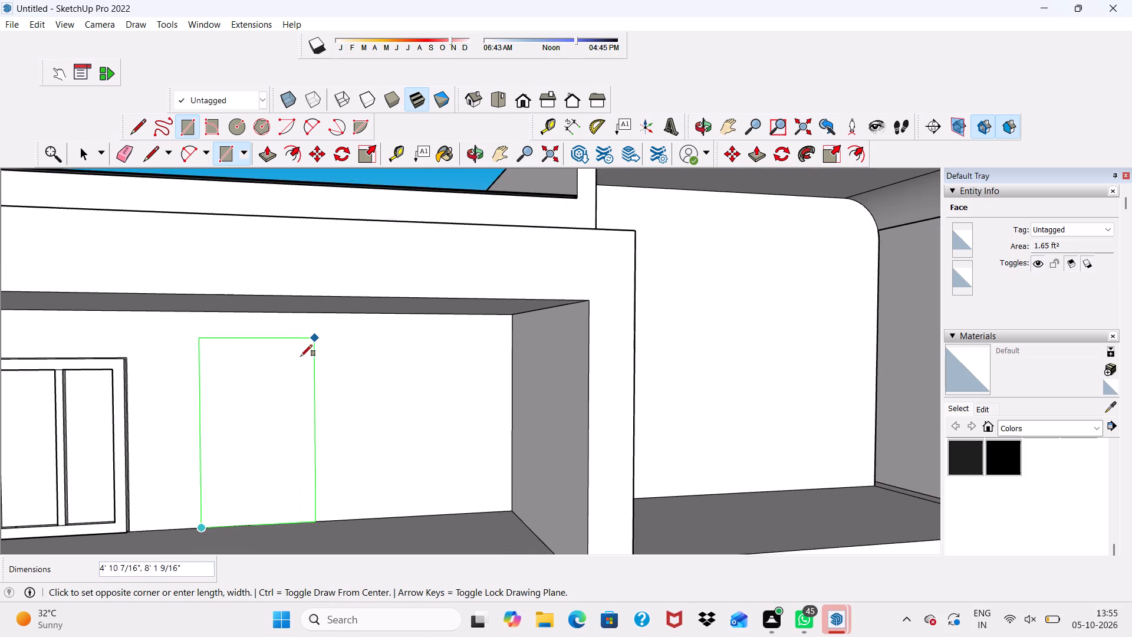
scroll(301, 356, "up", 1)
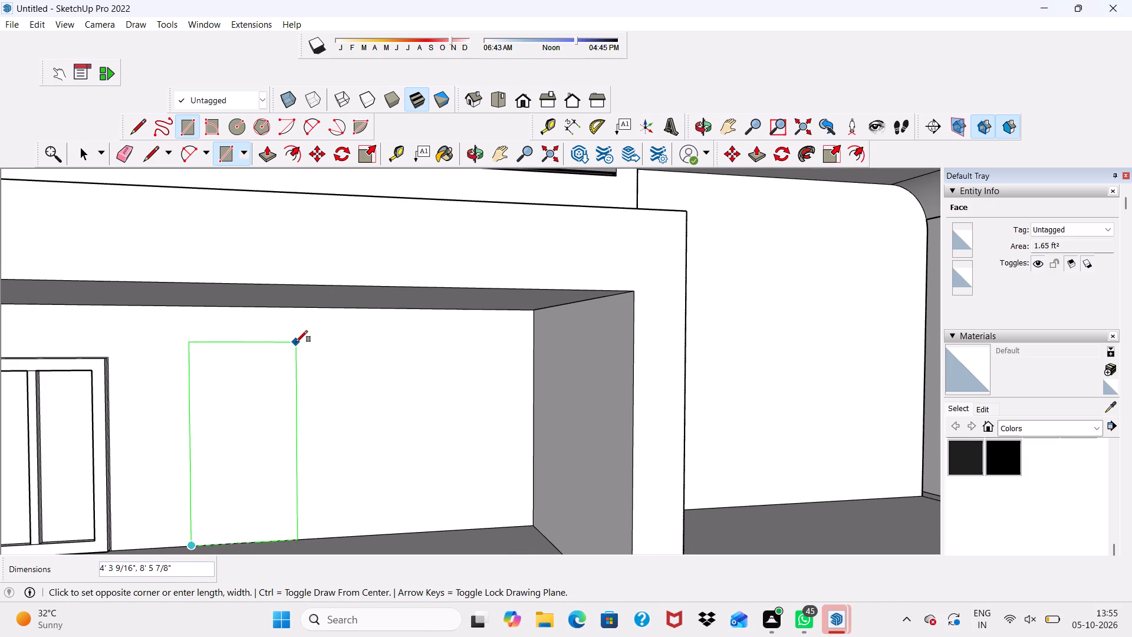
left_click(296, 342)
Draw a second rectangle about 5' 3/4" wide and 8' 7 1/8" high on the back wall, between the first rectangle and the far side wall.
scroll(87, 369, "down", 2)
scroll(240, 369, "down", 3)
scroll(303, 432, "up", 2)
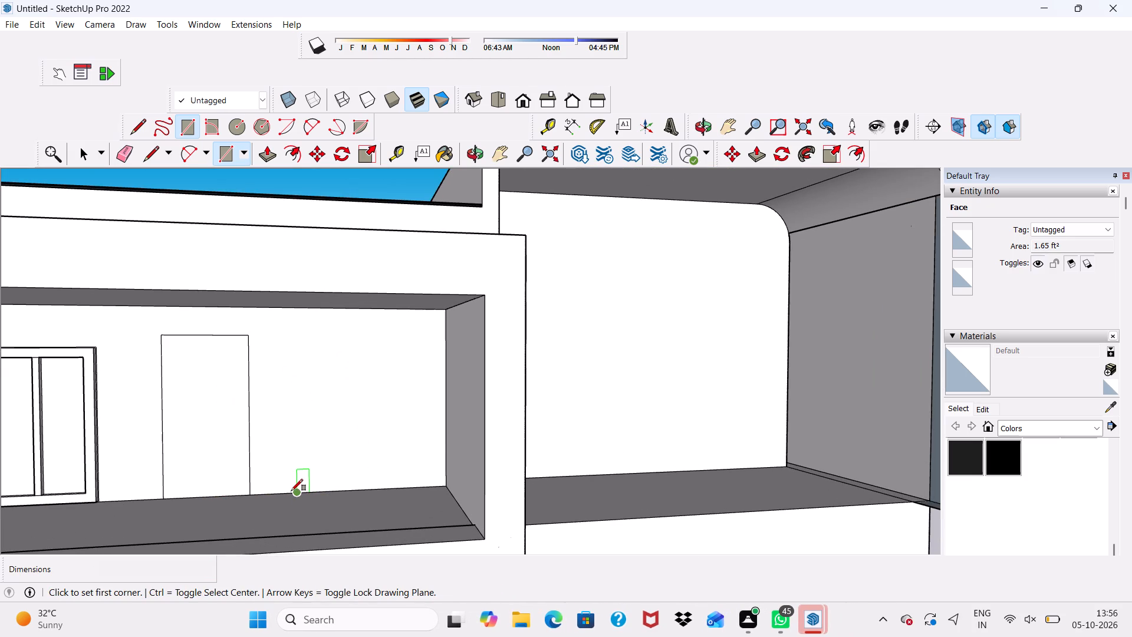
left_click(297, 490)
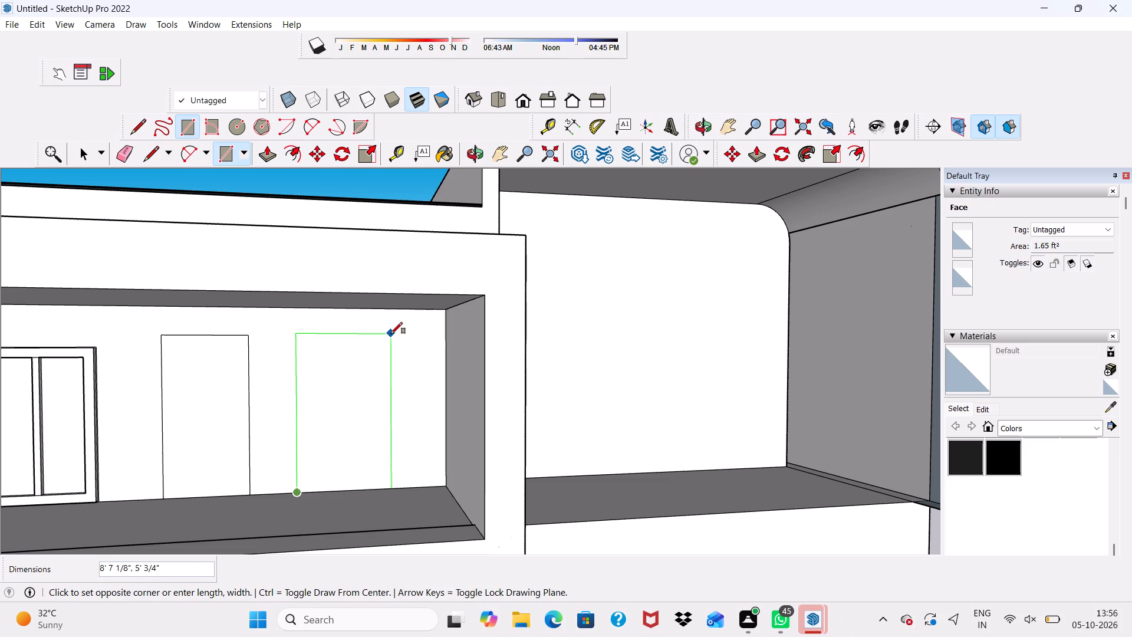
left_click(391, 334)
key("space")
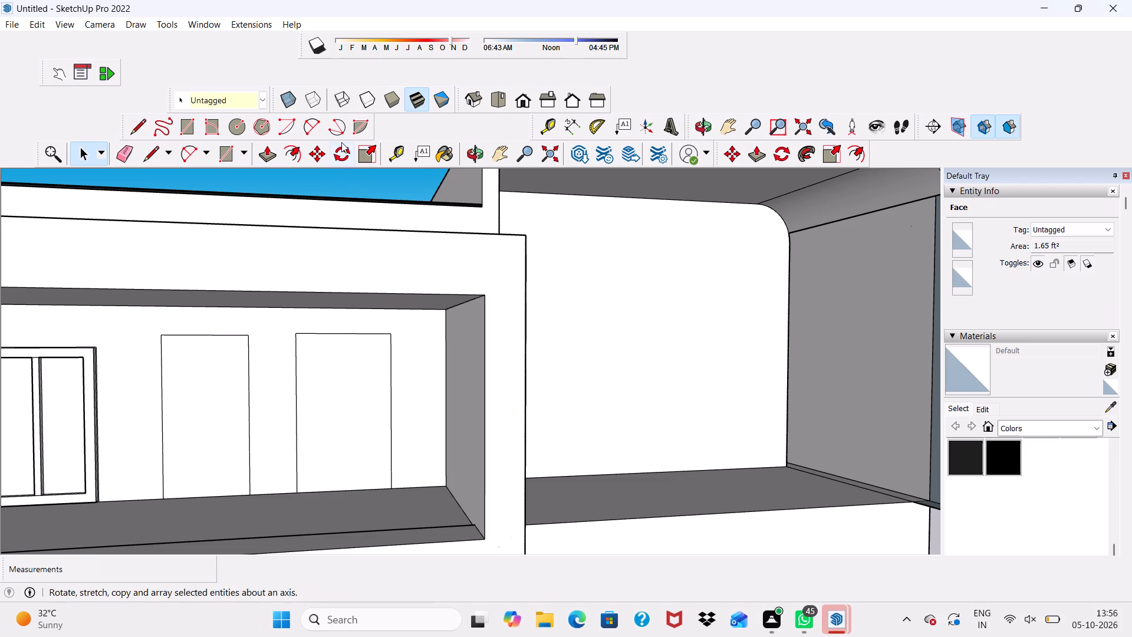
Offset the outline of the rectangle nearer the double door outward by about 8 5/8" for a door frame.
left_click(297, 154)
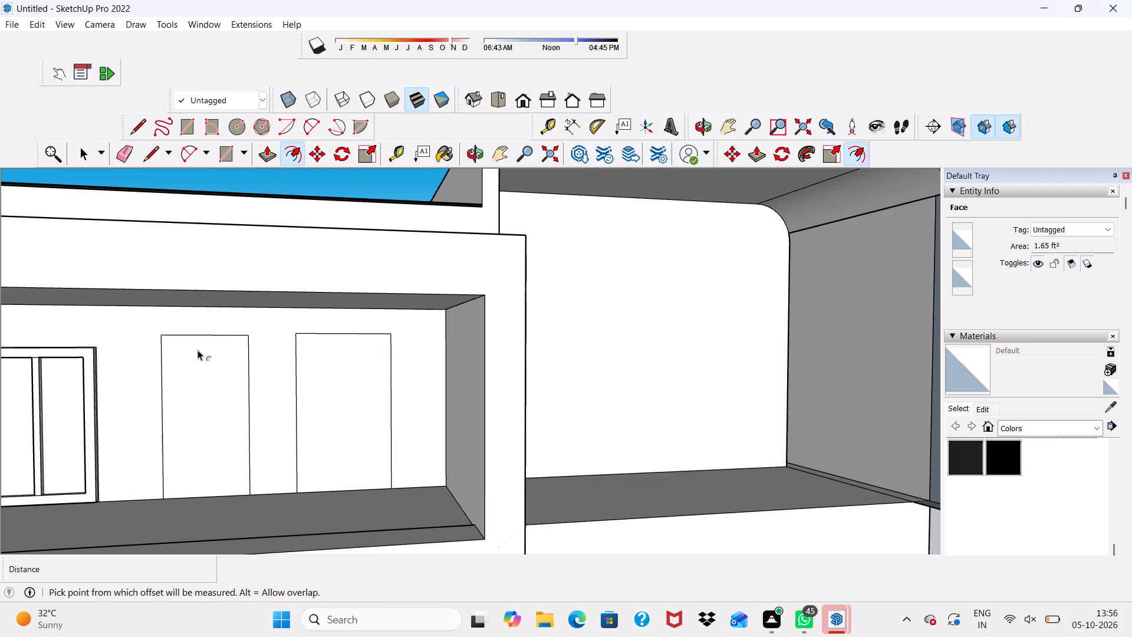
key("space")
left_click(167, 391)
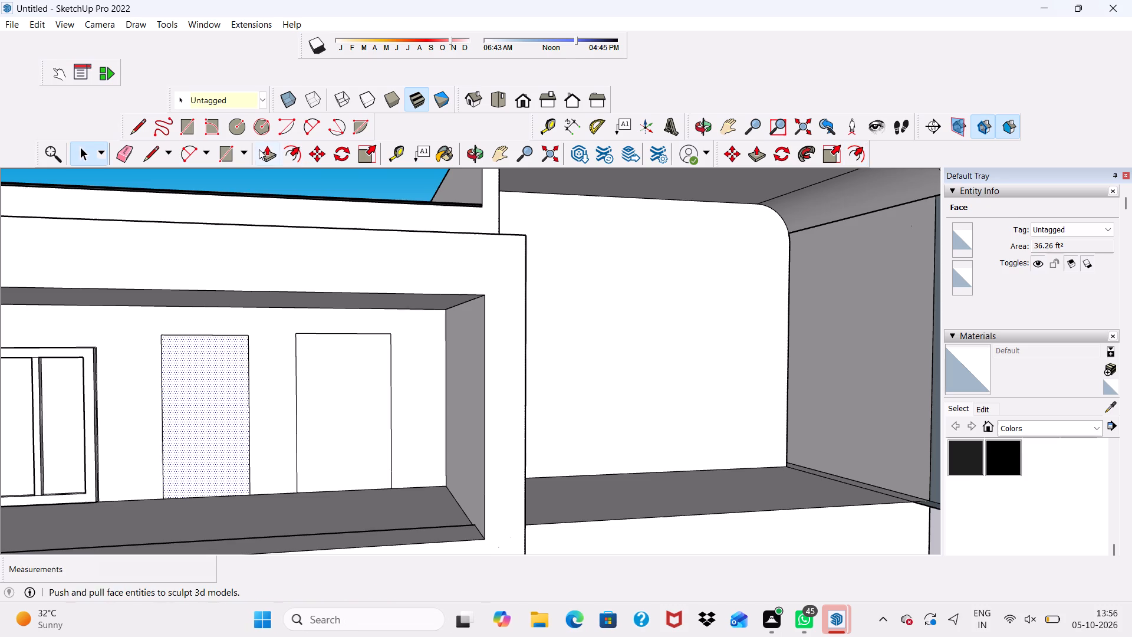
left_click(294, 150)
left_click(170, 385)
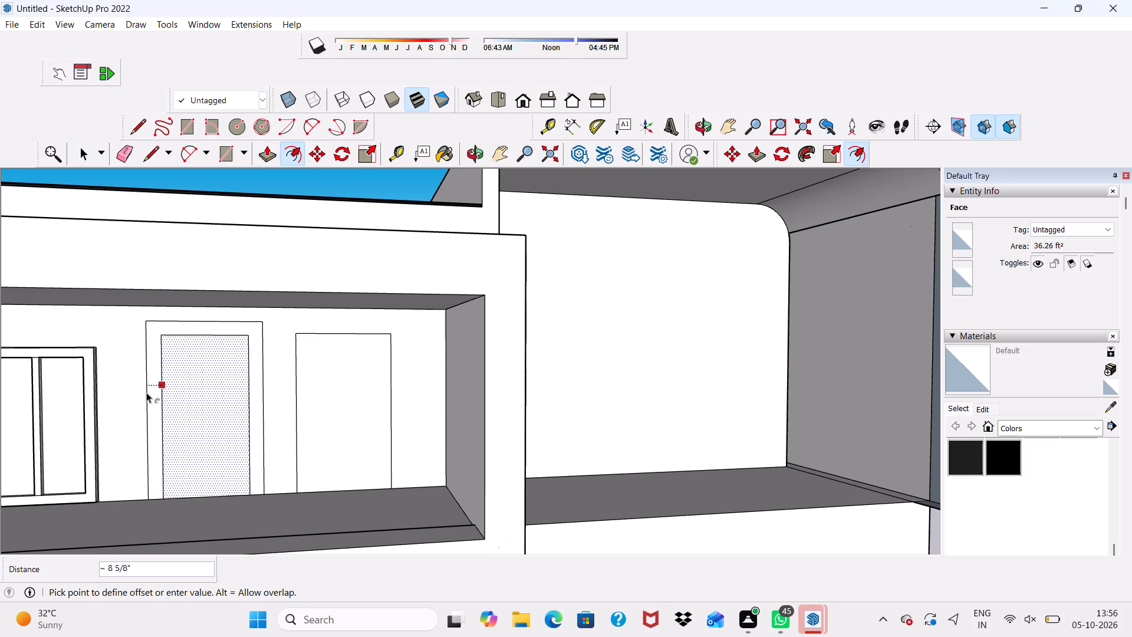
left_click(146, 392)
Offset the outline of the rectangle nearer the far side wall outward by about 9 5/8" for a second frame.
key("space")
left_click(333, 405)
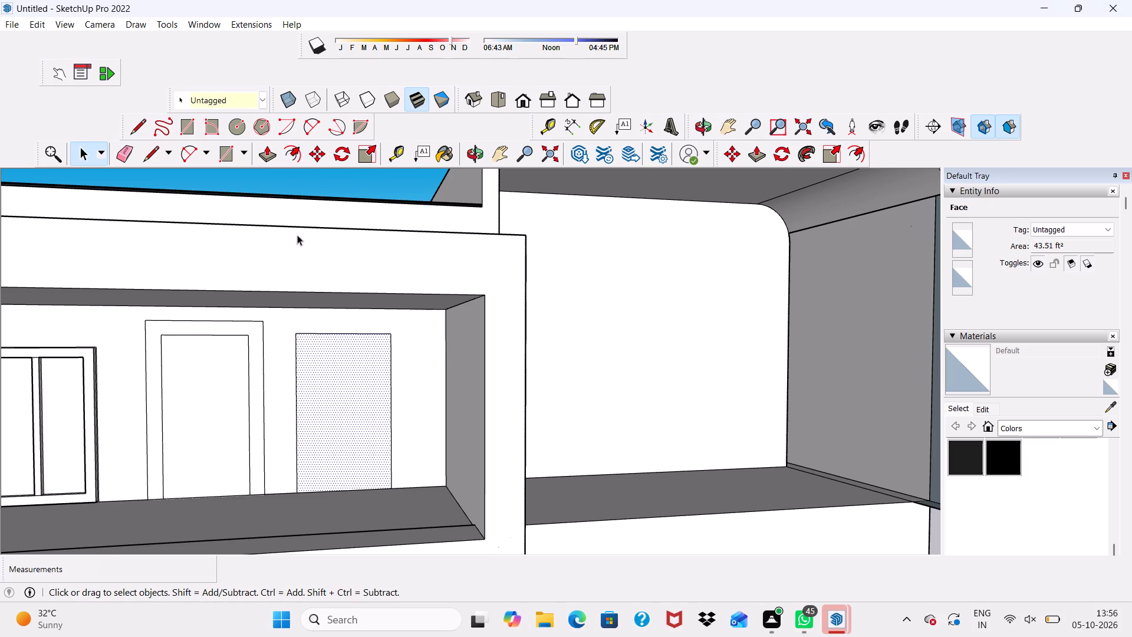
left_click(282, 148)
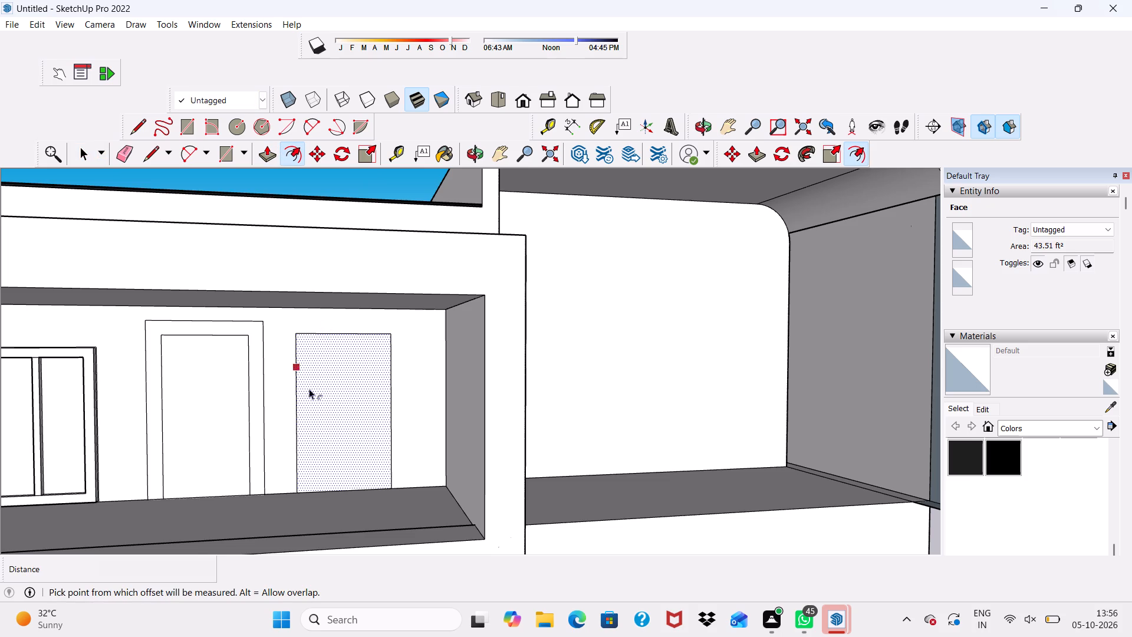
left_click(305, 395)
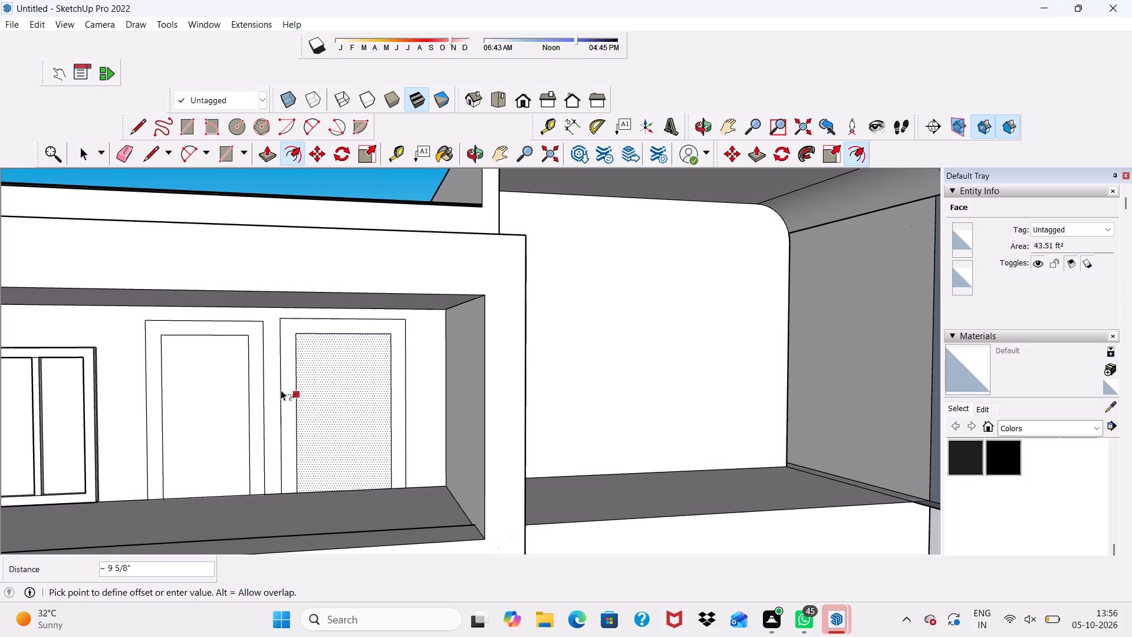
left_click(281, 389)
key("space")
Push/pull the frame border around the opening nearer the double door out from the back wall by 3".
scroll(213, 376, "down", 6)
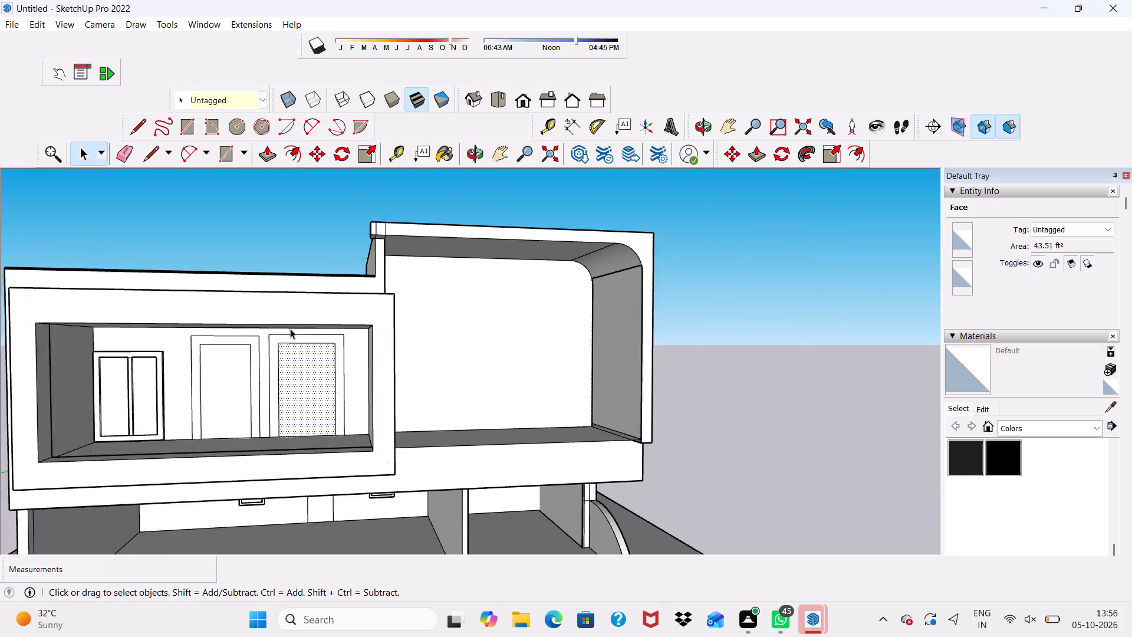
scroll(290, 329, "down", 1)
left_click(302, 204)
scroll(242, 415, "up", 4)
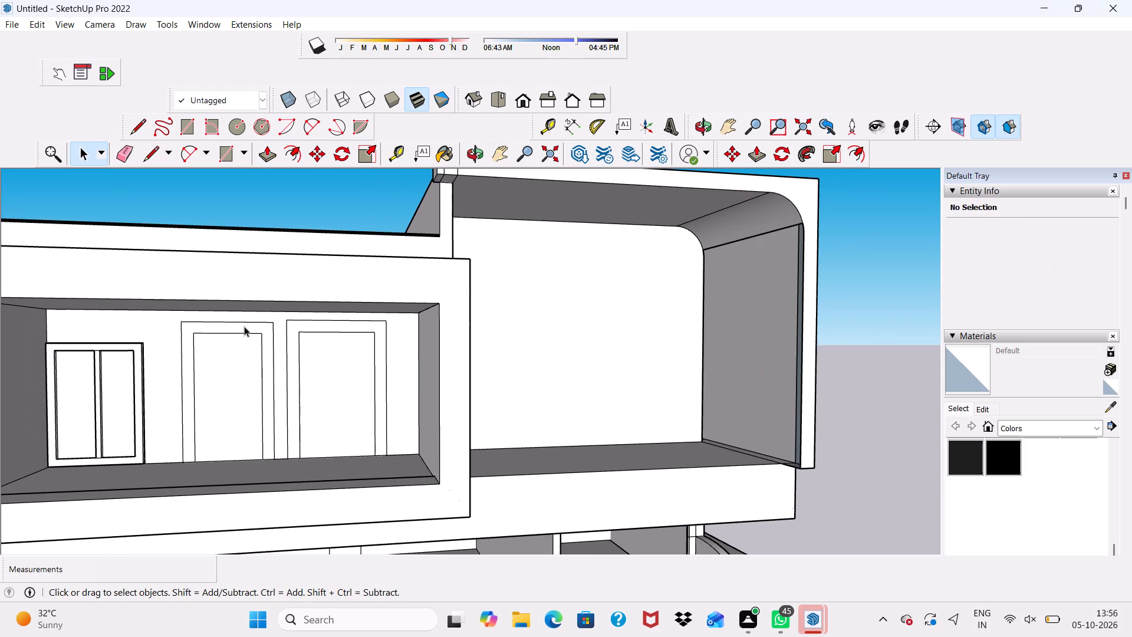
left_click(244, 326)
scroll(226, 283, "up", 1)
left_click(263, 157)
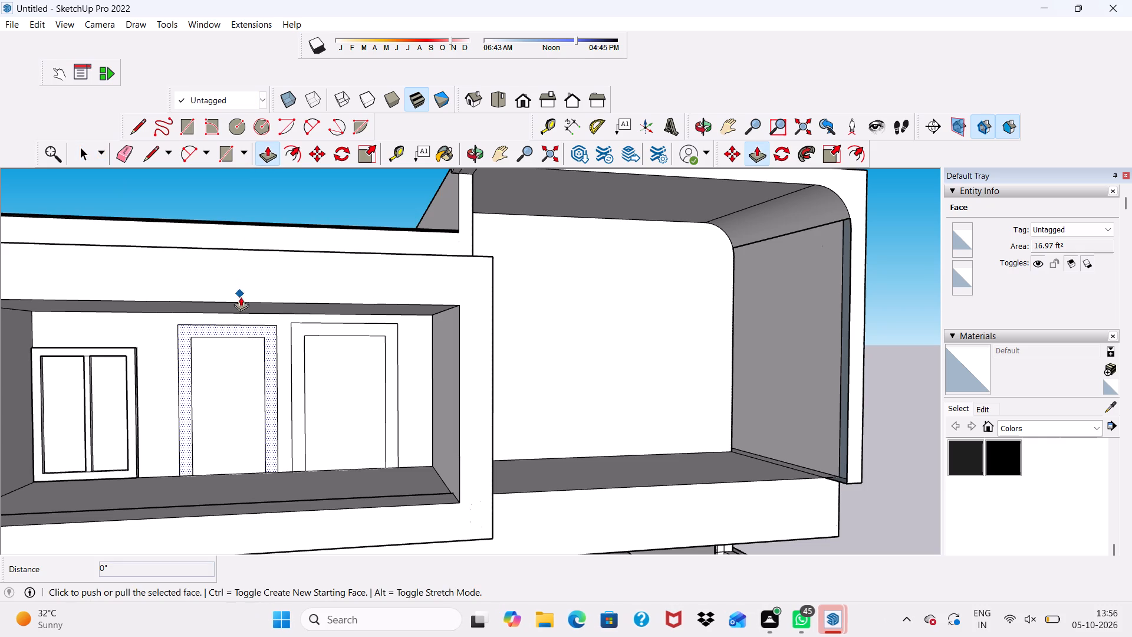
left_click(215, 327)
scroll(47, 395, "down", 2)
middle_click_drag(90, 402, 145, 402)
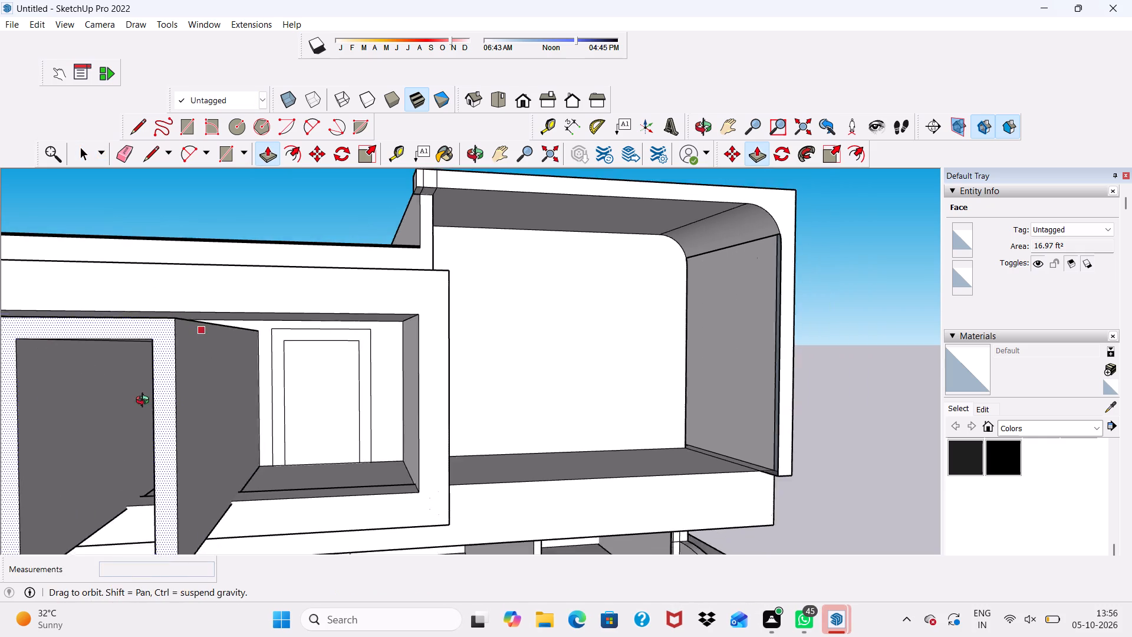
middle_click_drag(145, 402, 259, 416)
left_click(74, 405)
scroll(199, 406, "down", 1)
Push/pull the frame border around the opening nearer the far side wall out by 3".
scroll(221, 395, "up", 5)
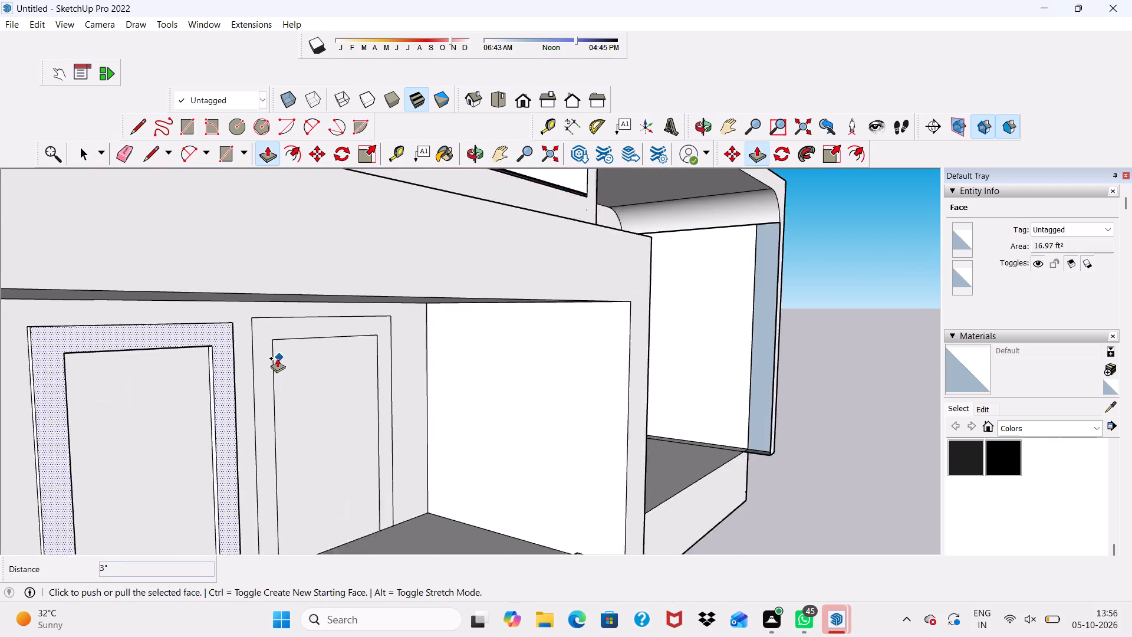
scroll(277, 358, "up", 1)
key("space")
left_click(262, 376)
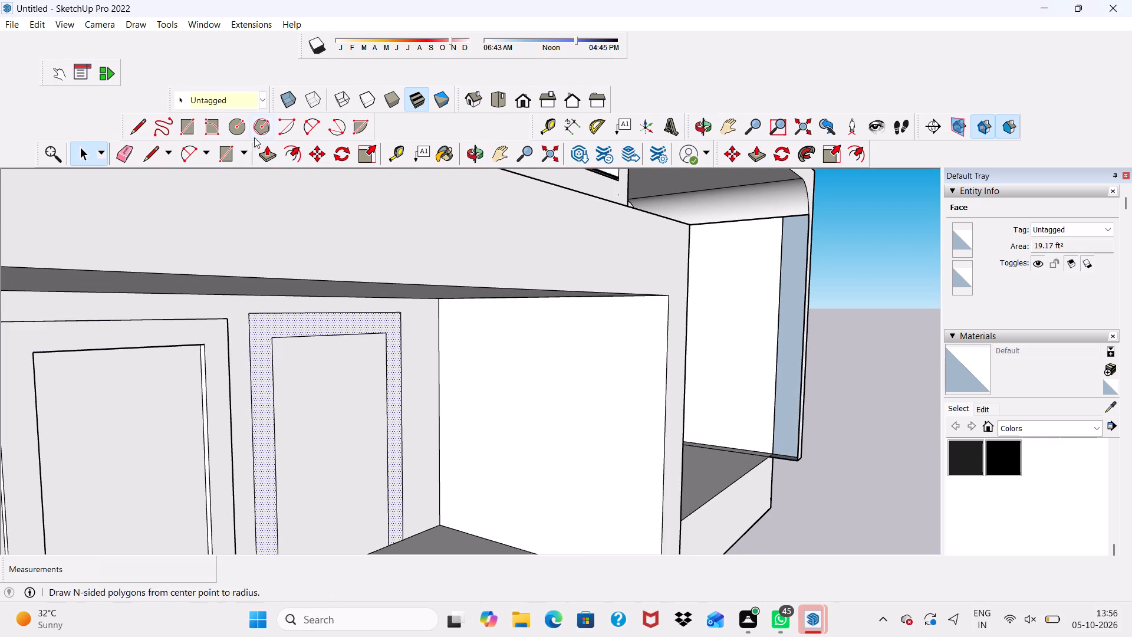
left_click(264, 152)
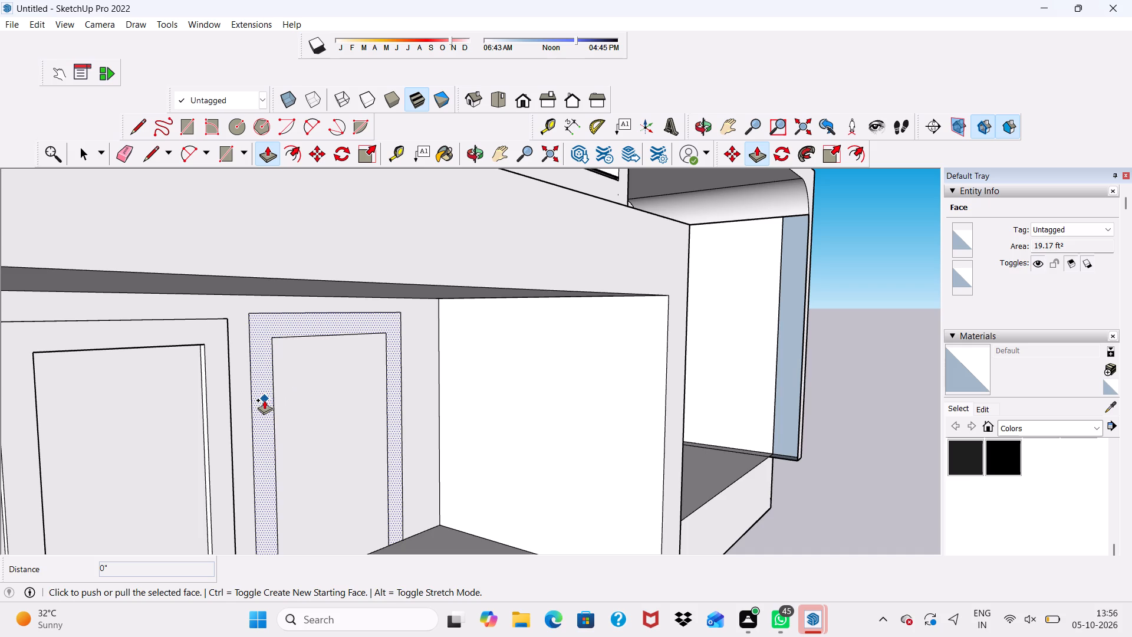
left_click(264, 400)
left_click(219, 385)
Erase the leftover edges on the top and front faces of the curved room's roof slab at its overhanging corner.
scroll(213, 416, "down", 2)
scroll(211, 419, "up", 2)
scroll(211, 419, "down", 3)
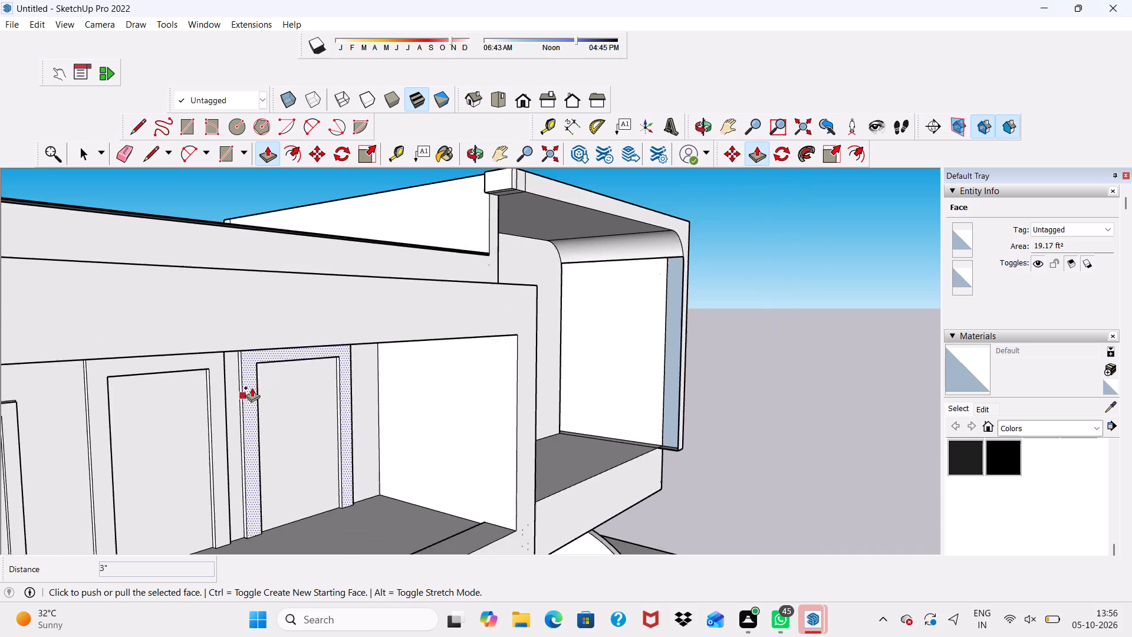
scroll(252, 388, "down", 6)
middle_click_drag(255, 393, 73, 460)
scroll(243, 344, "up", 3)
key("space")
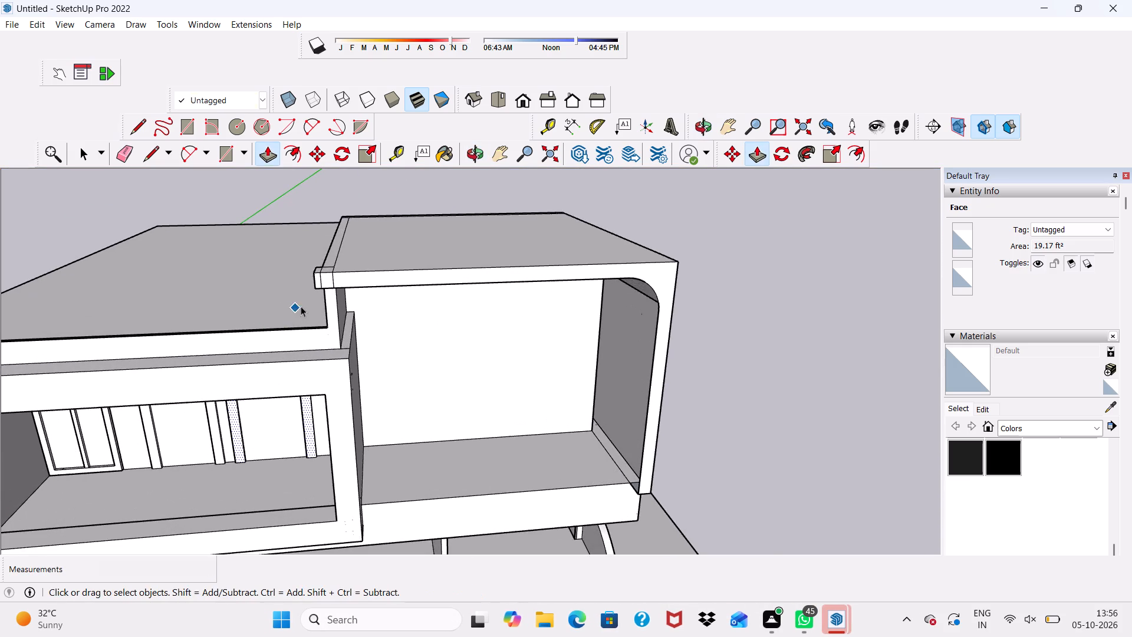
scroll(198, 217, "up", 3)
left_click(129, 147)
scroll(534, 277, "up", 4)
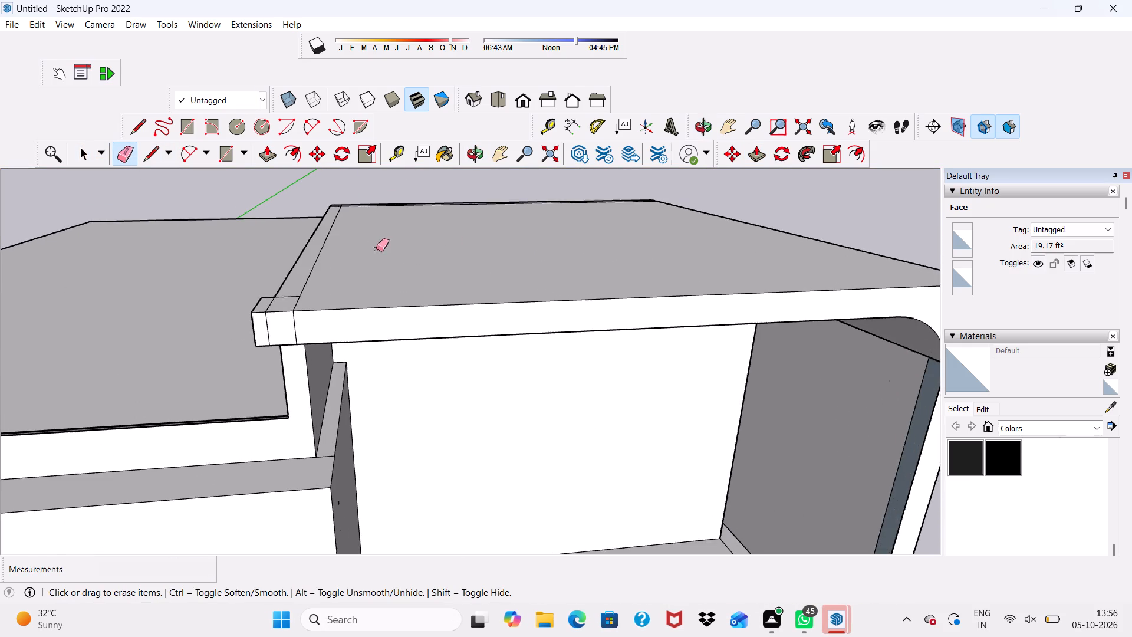
scroll(376, 249, "up", 1)
left_click(314, 254)
left_click_drag(284, 316, 285, 307)
left_click_drag(282, 298, 277, 312)
left_click(253, 316)
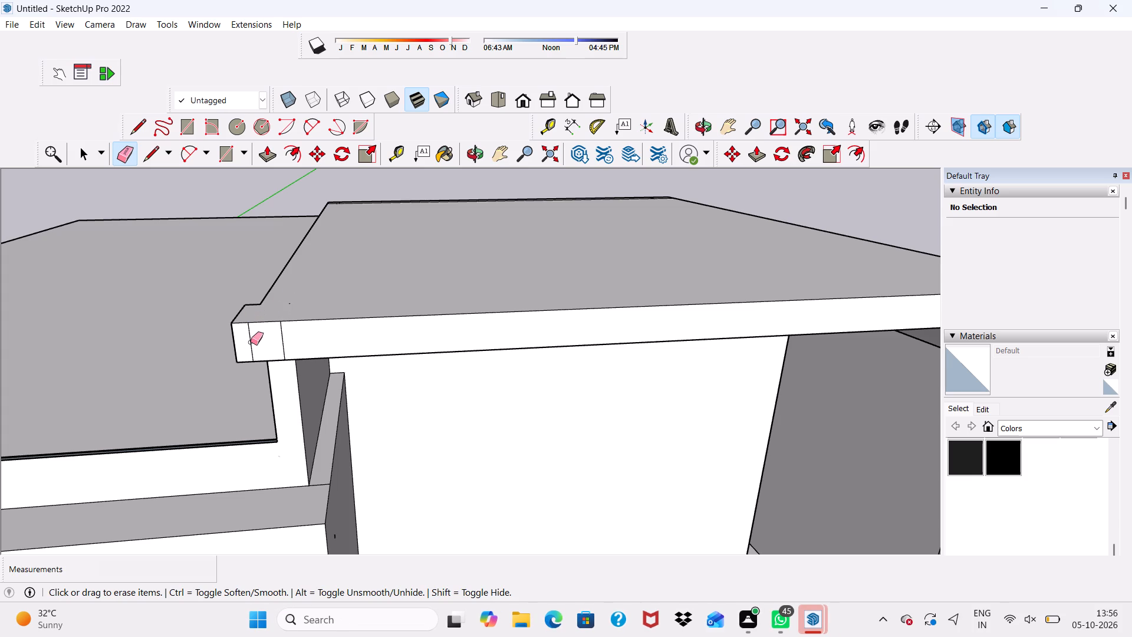
left_click_drag(251, 342, 256, 342)
left_click(284, 342)
Erase the leftover edges on the underside of the roof slab's overhanging corner.
scroll(279, 337, "down", 8)
middle_click_drag(332, 339, 235, 165)
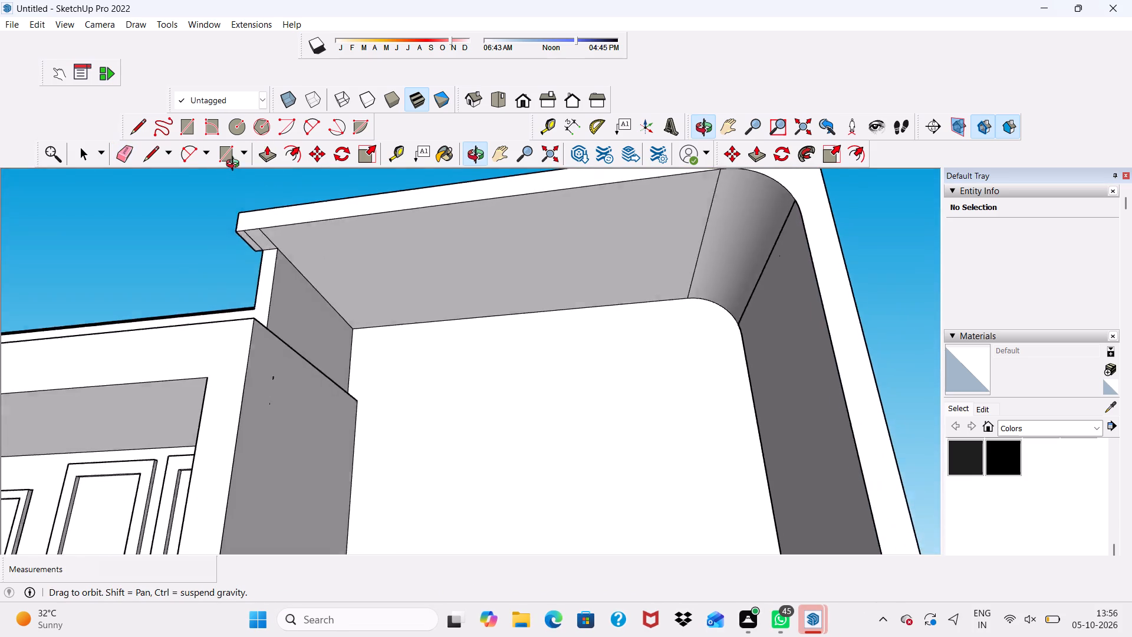
middle_click_drag(235, 165, 252, 178)
scroll(281, 264, "up", 6)
left_click_drag(255, 224, 234, 237)
Examine the roof slab's overhanging corner from the side and from below.
scroll(261, 230, "down", 3)
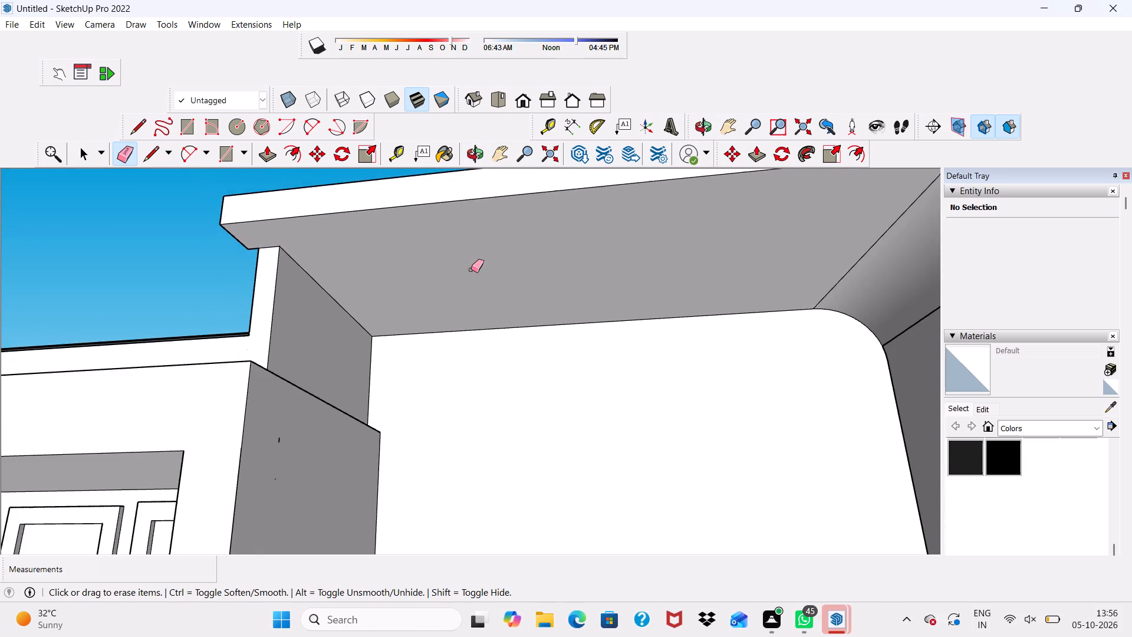
scroll(471, 270, "down", 3)
scroll(458, 254, "up", 1)
scroll(458, 257, "down", 2)
middle_click_drag(467, 294, 690, 375)
scroll(698, 381, "up", 2)
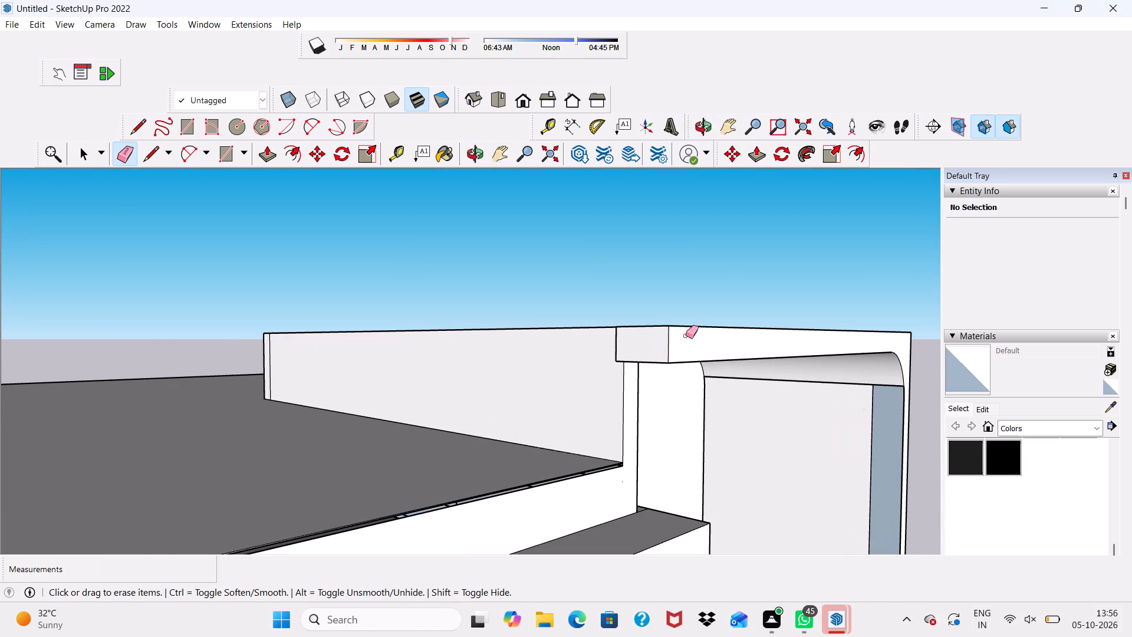
key("space")
middle_click_drag(656, 330, 758, 357)
scroll(758, 359, "up", 3)
middle_click_drag(677, 352, 676, 345)
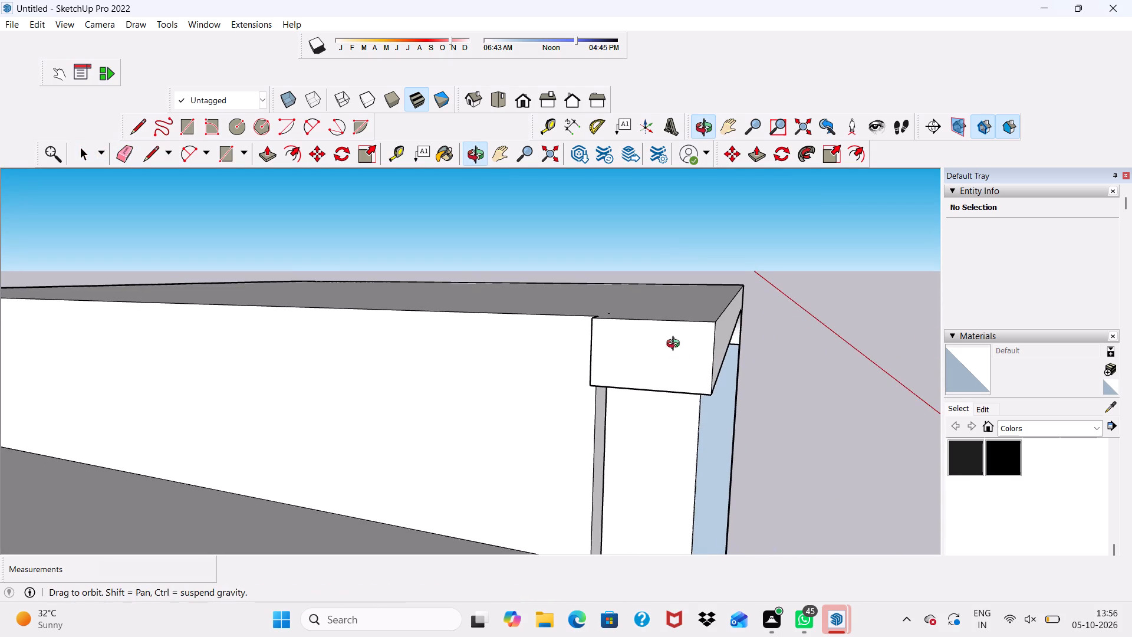
middle_click_drag(676, 345, 569, 256)
scroll(561, 261, "down", 11)
scroll(857, 494, "up", 2)
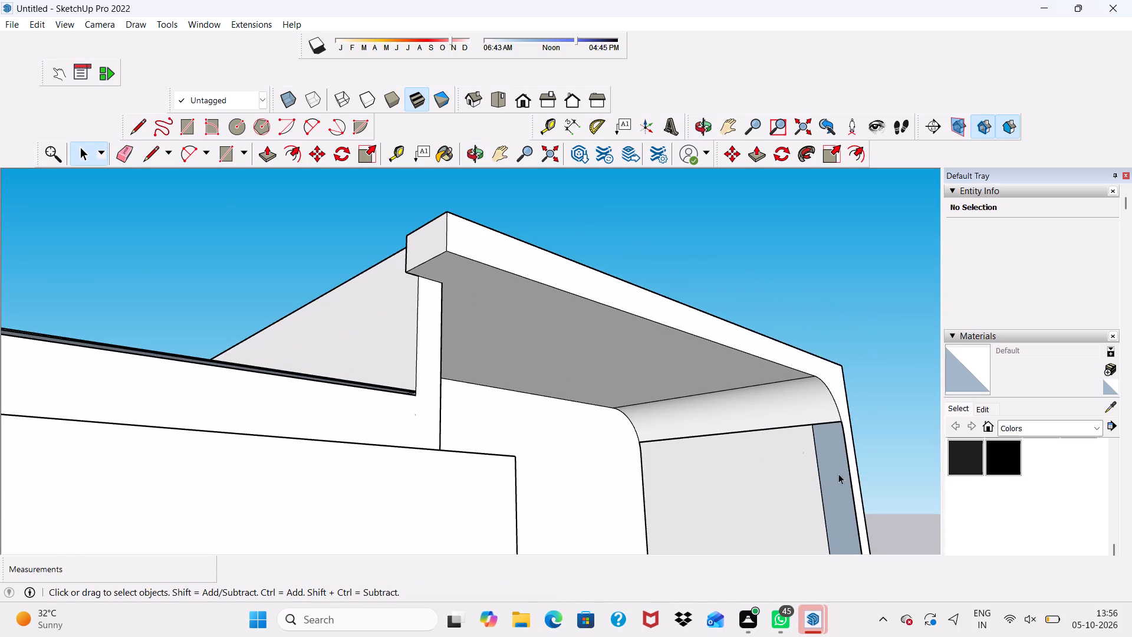
Push/pull the narrow vertical strip face along the front inner edge of the curved room's side wall by about 8 3/8".
left_click(835, 468)
scroll(799, 412, "down", 4)
middle_click_drag(798, 412, 737, 267)
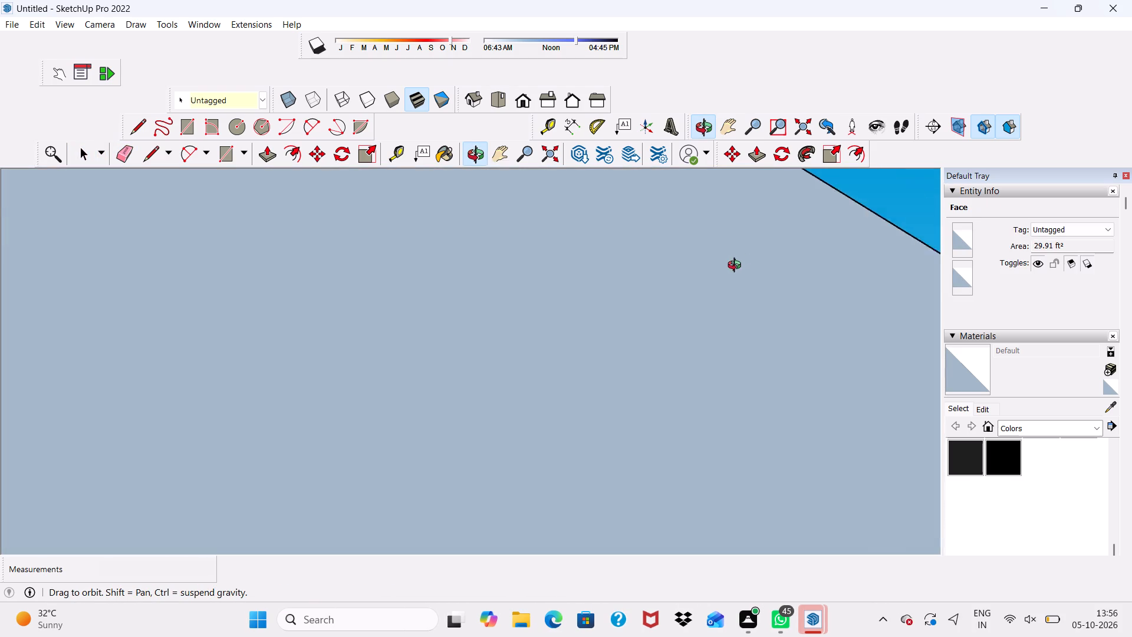
middle_click_drag(737, 267, 701, 306)
left_click(269, 156)
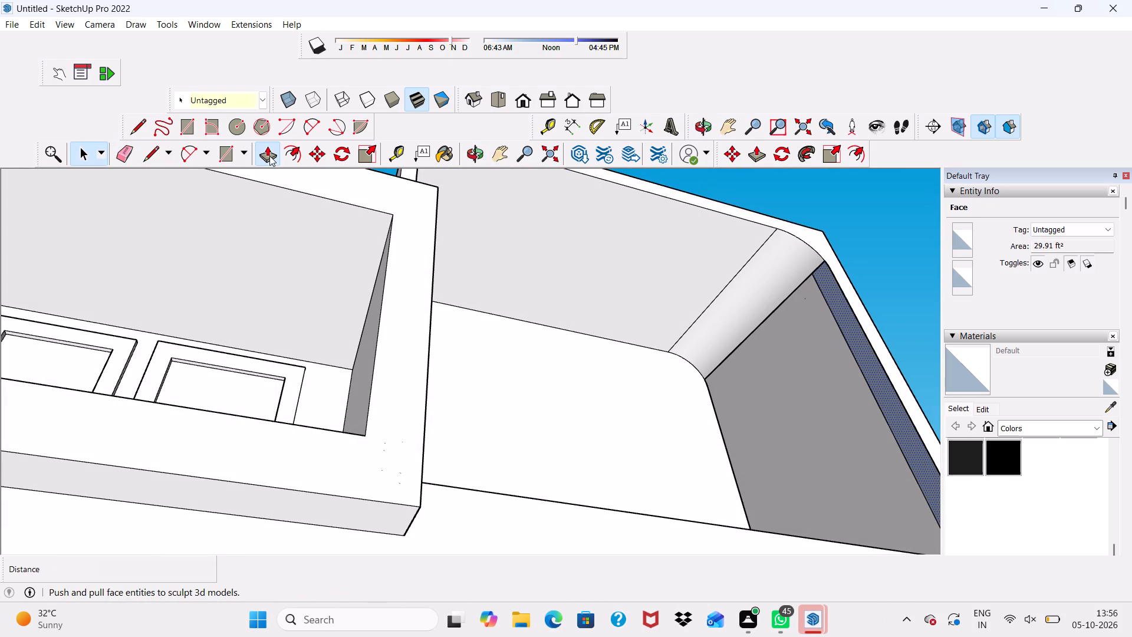
left_click(884, 384)
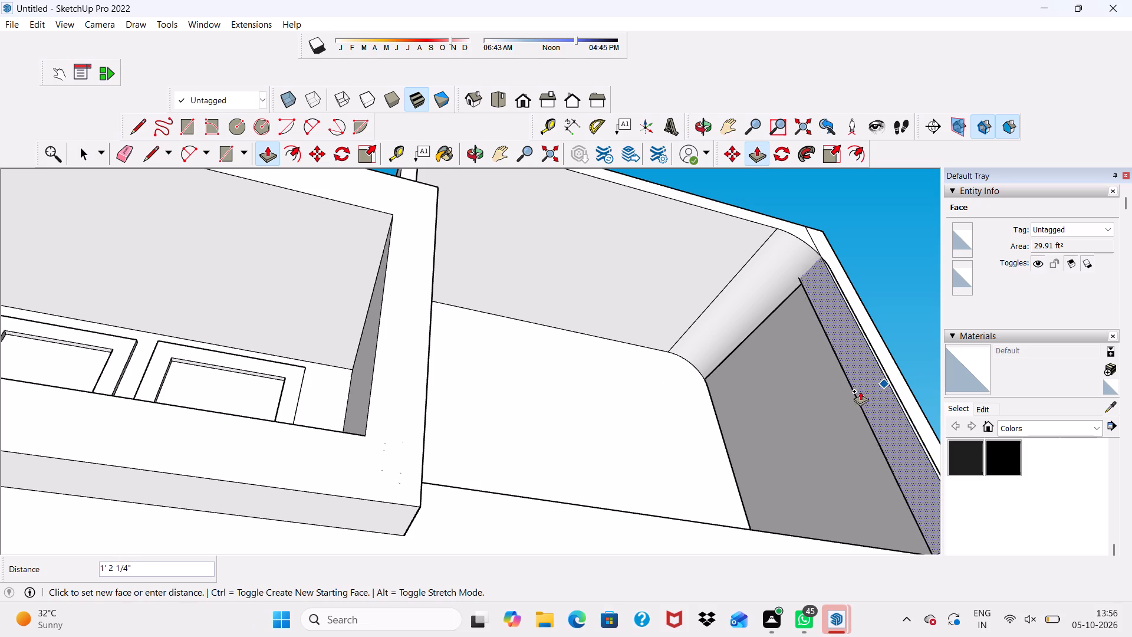
left_click(871, 383)
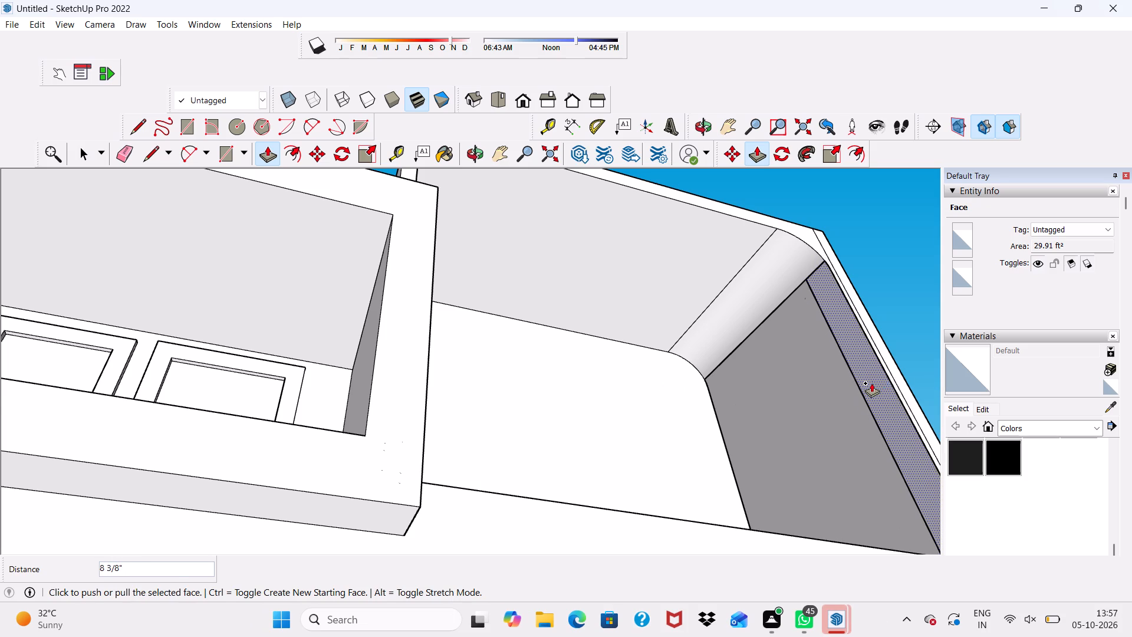
Erase the extra vertical edge on the front face of the curved room's side wall.
scroll(848, 380, "down", 3)
middle_click_drag(846, 383, 739, 445)
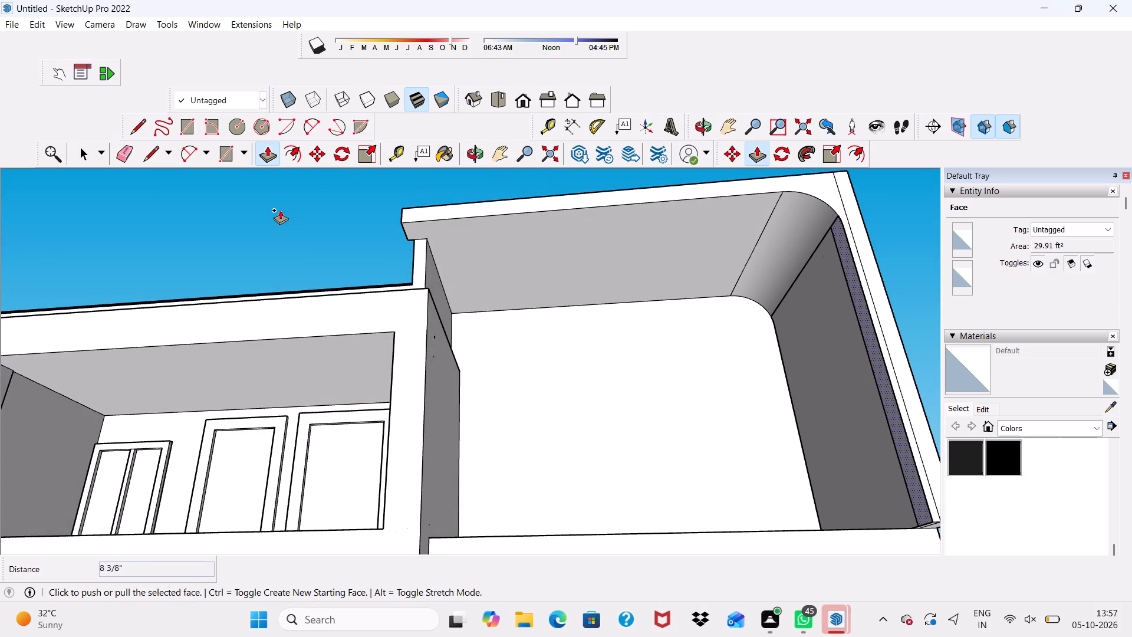
scroll(40, 163, "down", 2)
scroll(69, 150, "up", 1)
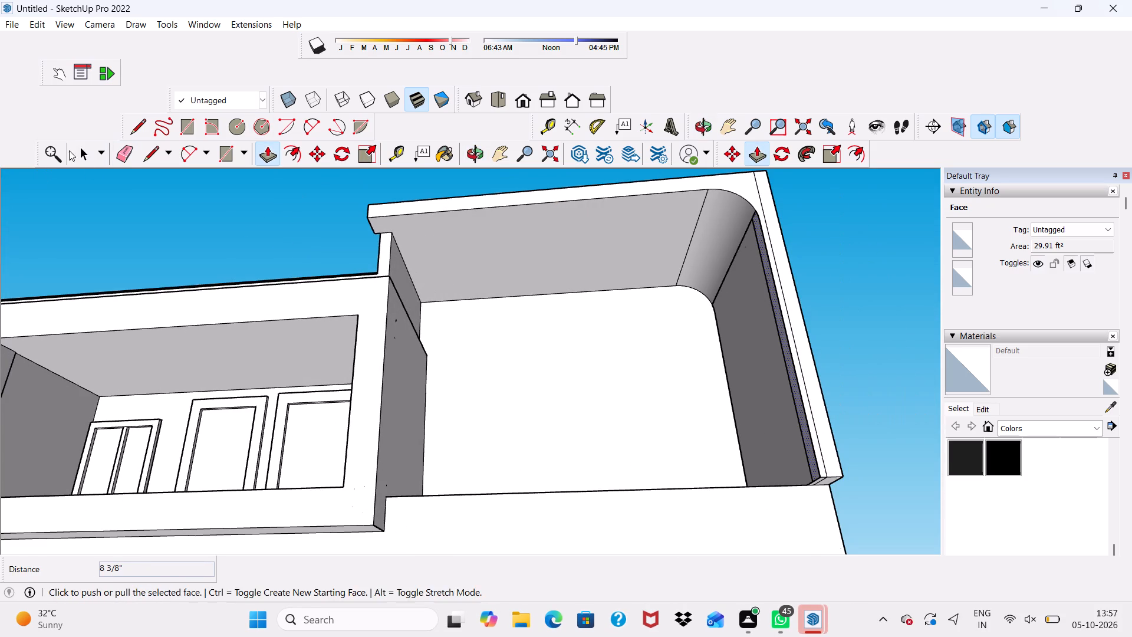
left_click(122, 152)
scroll(180, 245, "down", 2)
scroll(539, 259, "up", 2)
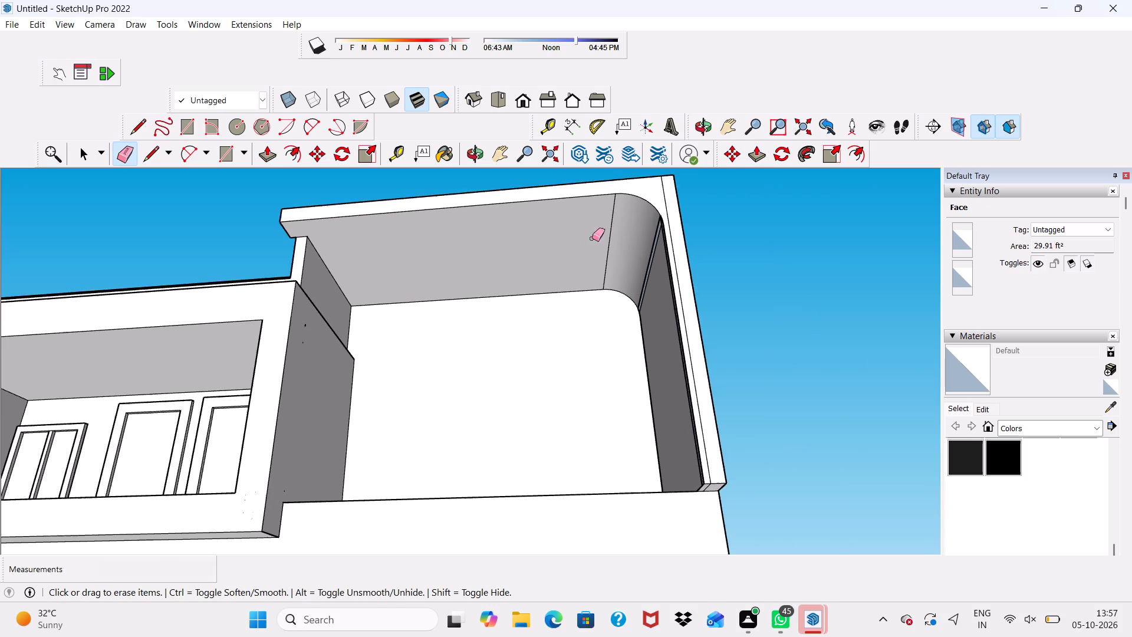
left_click(665, 195)
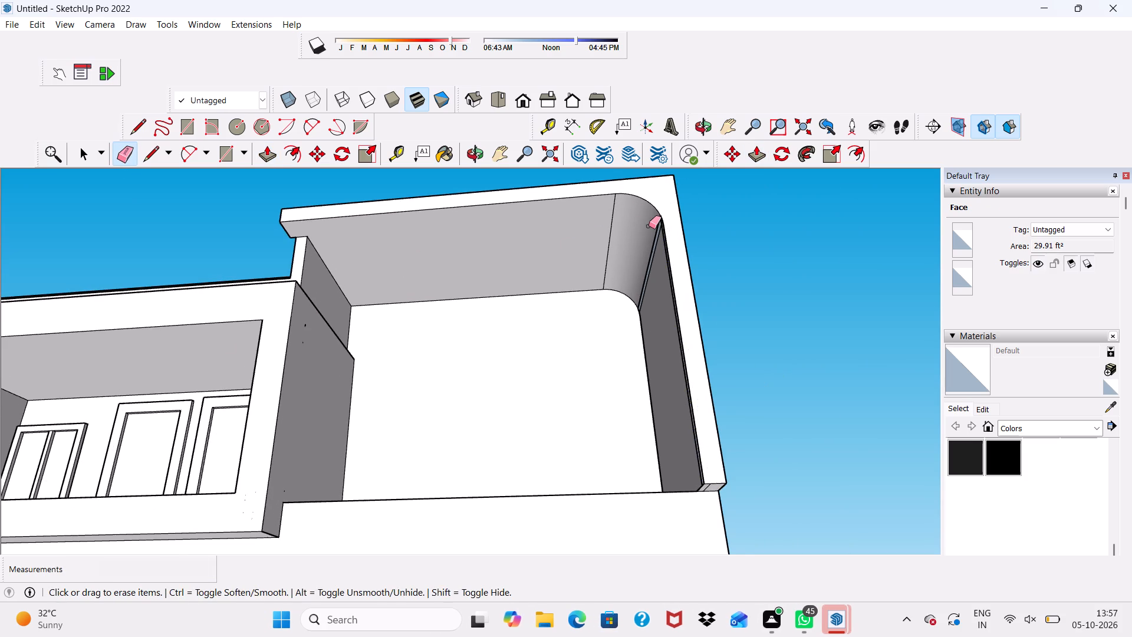
Push/pull the thin vertical return face just inside the curved room's side wall by about 1' 7 15/16" toward the wall's front edge.
middle_click_drag(649, 226, 720, 219)
scroll(683, 261, "up", 2)
scroll(726, 296, "up", 1)
middle_click_drag(722, 324, 779, 362)
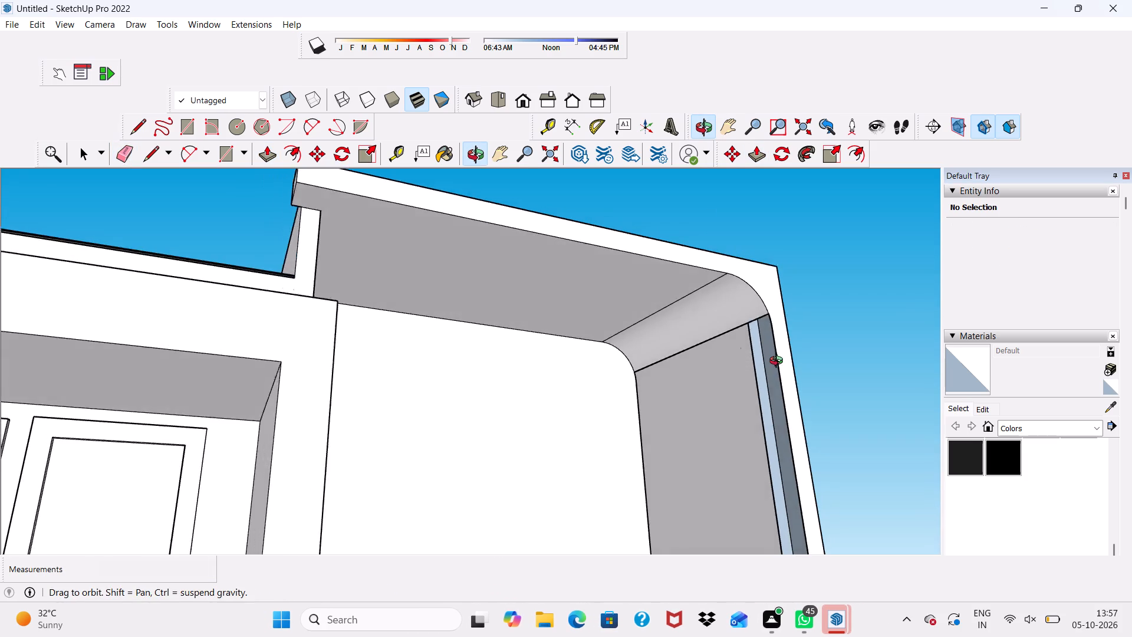
middle_click_drag(779, 362, 779, 363)
scroll(779, 363, "up", 2)
key("space")
scroll(752, 363, "up", 2)
left_click(756, 347)
scroll(742, 343, "up", 1)
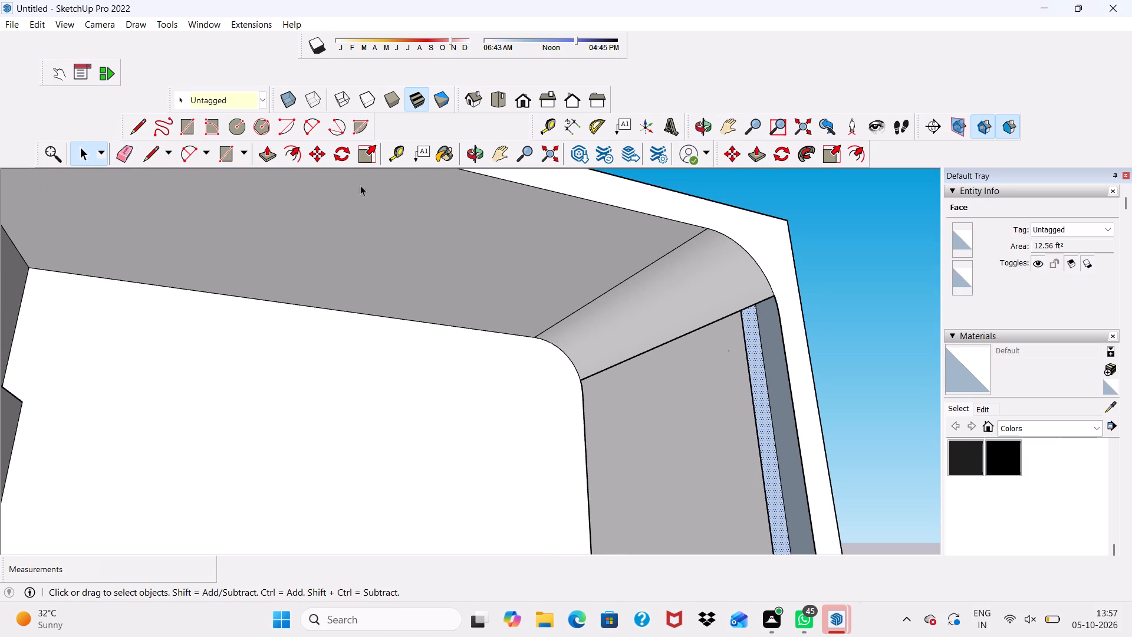
left_click_drag(261, 153, 267, 150)
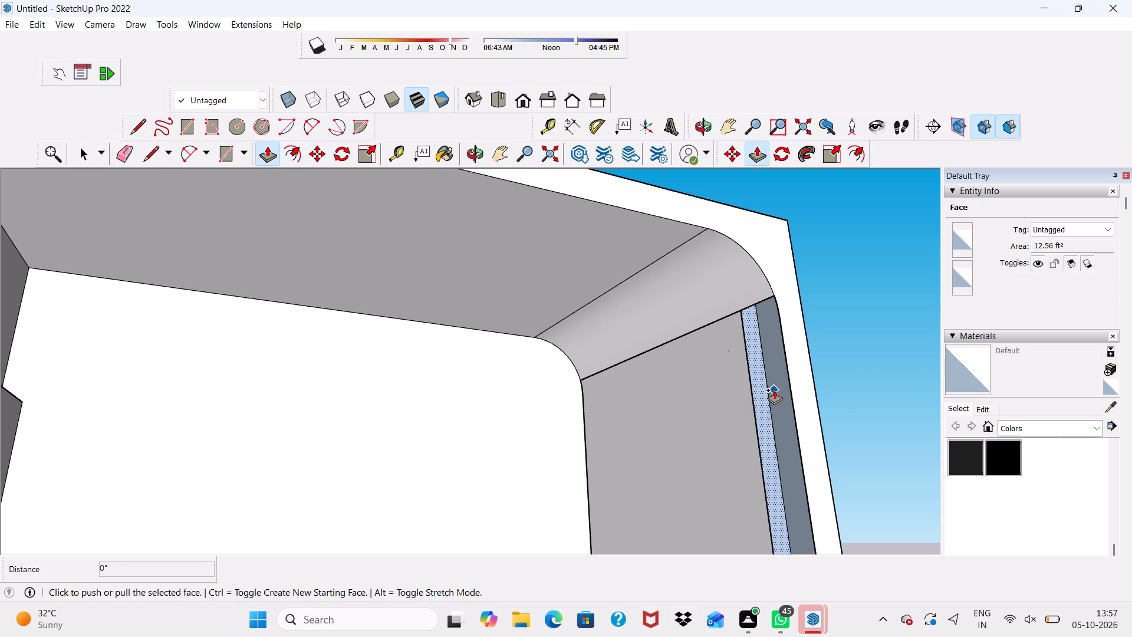
left_click(758, 390)
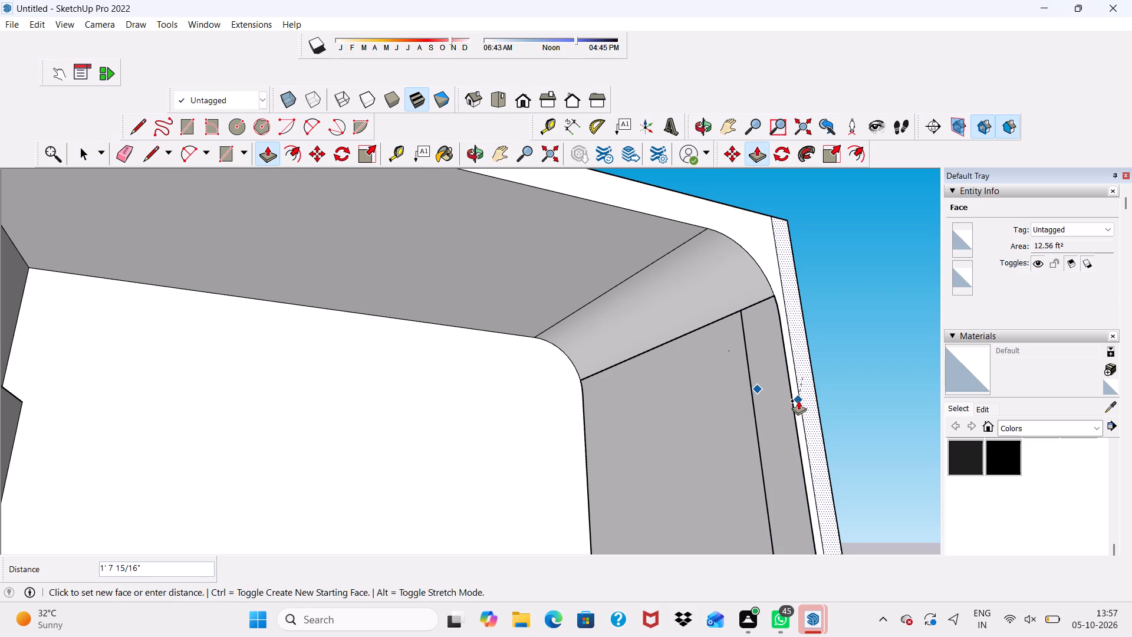
left_click(798, 400)
scroll(782, 347, "down", 3)
middle_click_drag(785, 336, 675, 379)
scroll(682, 380, "up", 3)
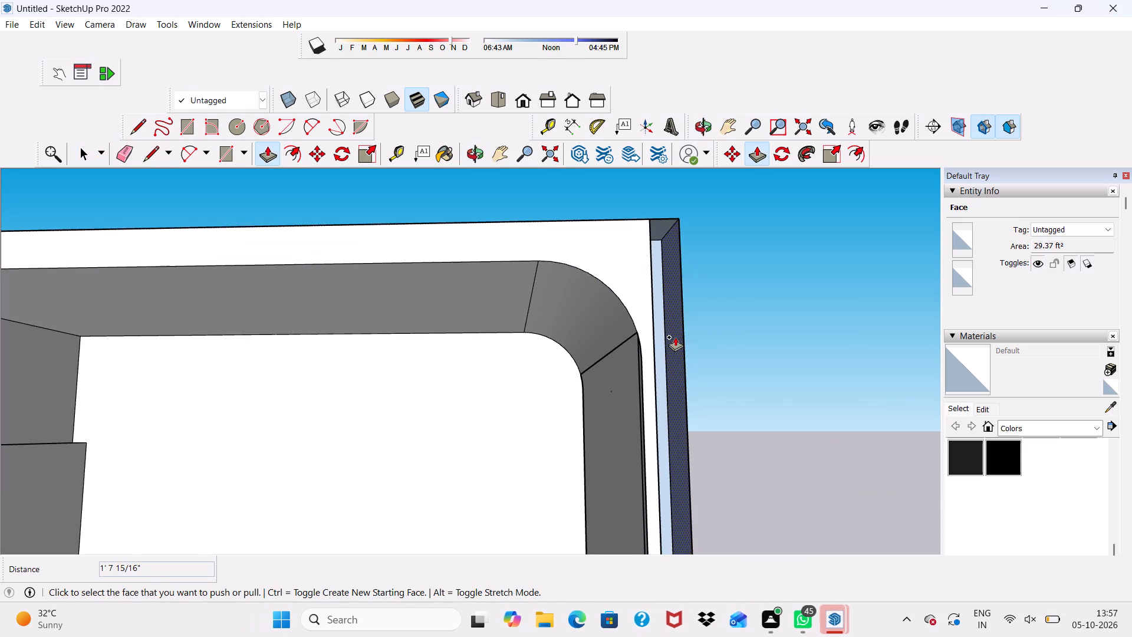
Push/pull the dark recessed vertical face at the front of the curved room's side wall until it is flush with the front.
left_click(675, 337)
left_click(640, 347)
scroll(613, 285, "down", 3)
middle_click_drag(613, 286, 615, 285)
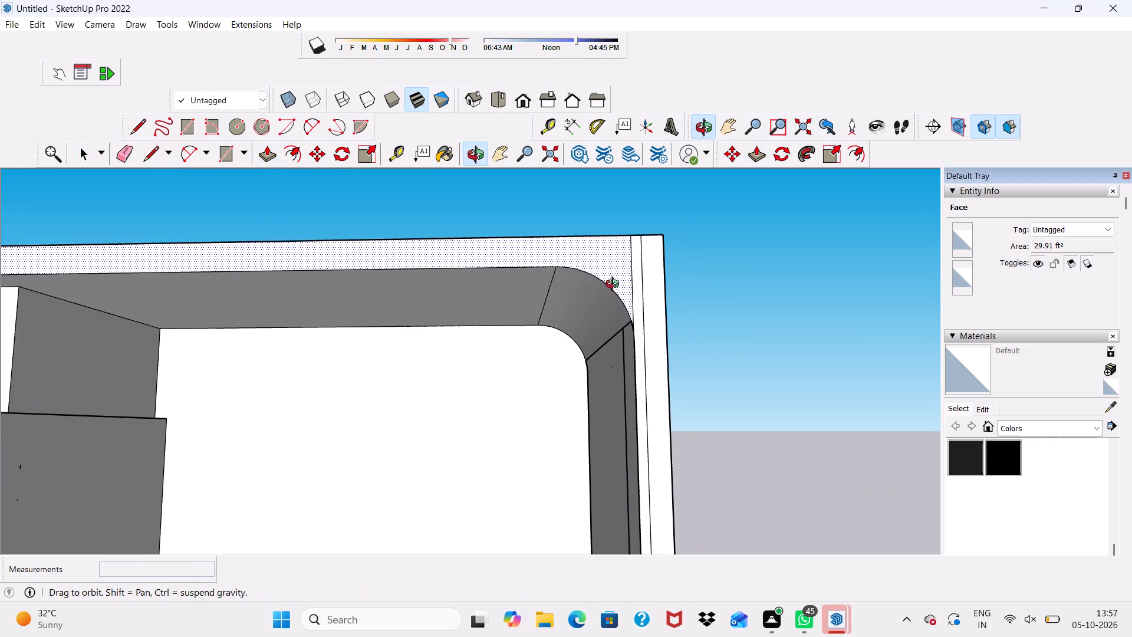
middle_click_drag(615, 285, 677, 247)
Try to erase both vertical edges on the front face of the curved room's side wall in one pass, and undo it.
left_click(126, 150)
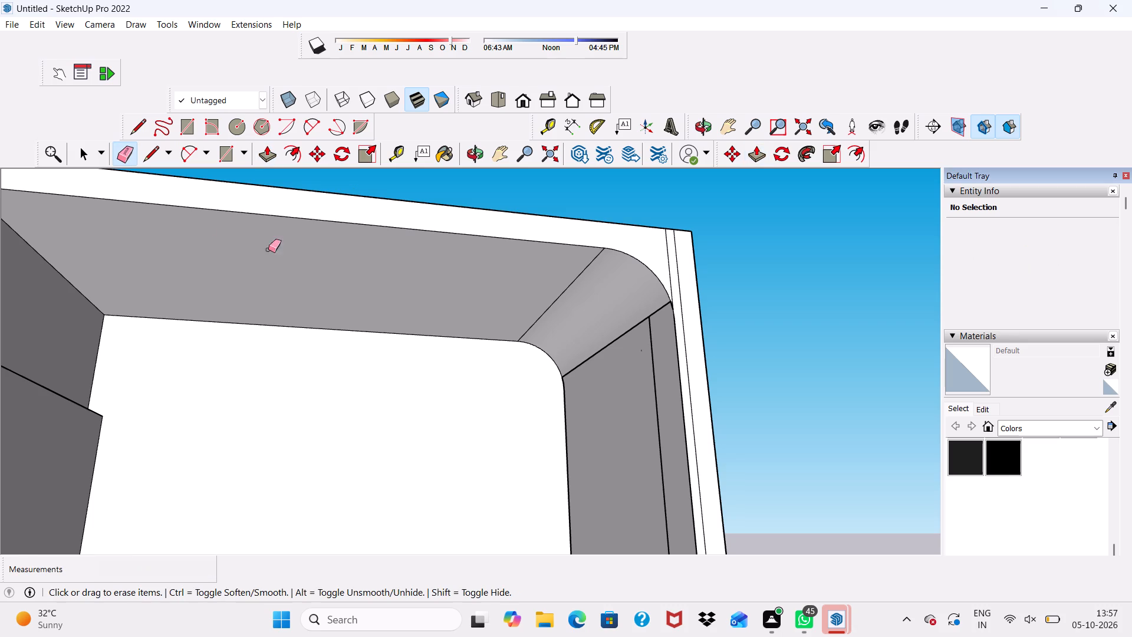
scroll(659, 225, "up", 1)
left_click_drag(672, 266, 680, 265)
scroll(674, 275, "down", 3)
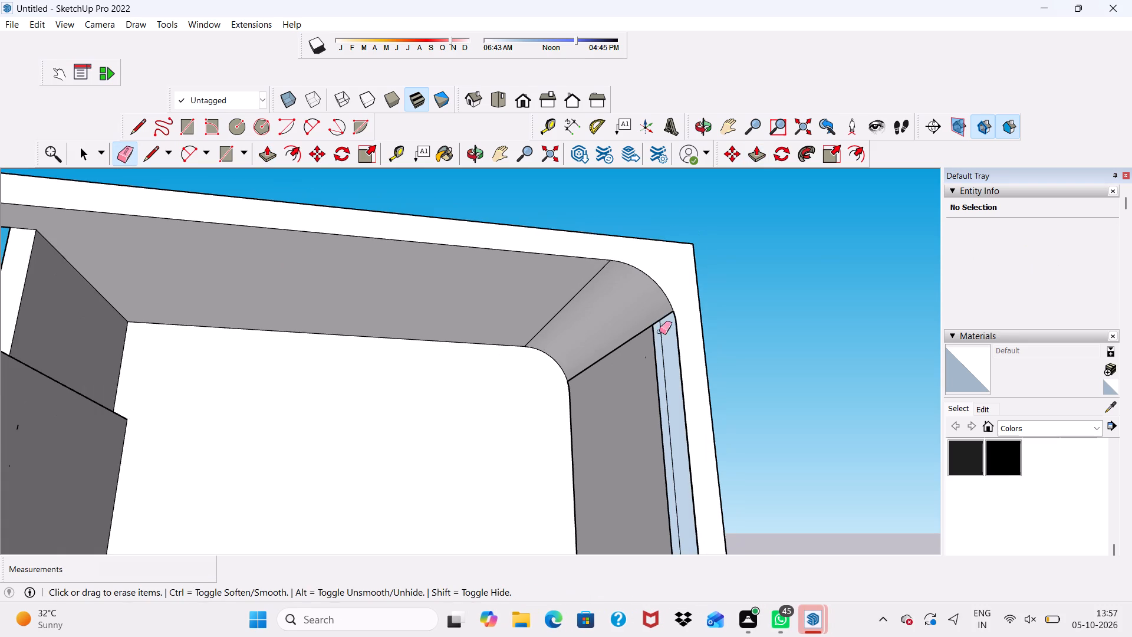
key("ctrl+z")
Erase the outer of the two vertical edges on the side wall's front face, keeping the inner edge.
scroll(682, 341, "up", 2)
scroll(686, 291, "up", 1)
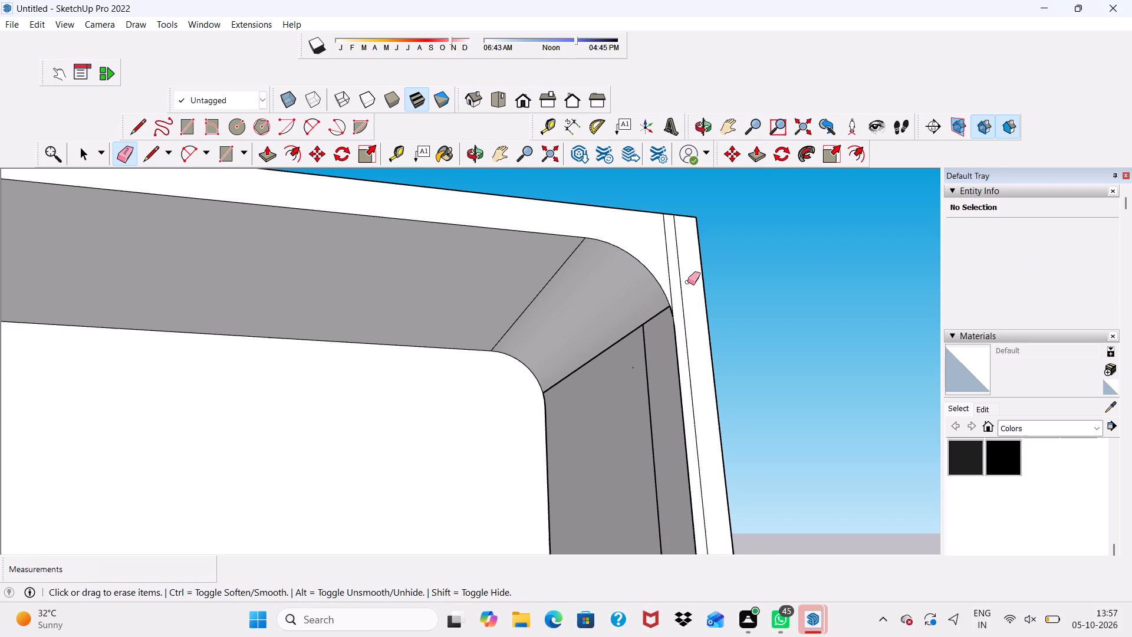
left_click(680, 285)
left_click(670, 286)
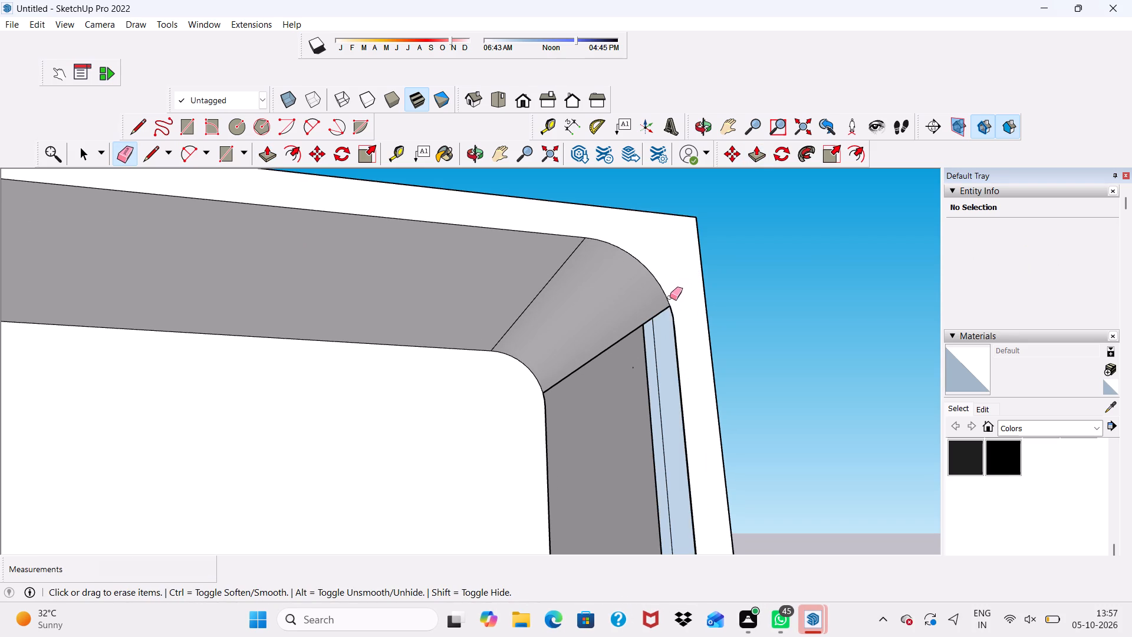
key("ctrl+z")
key("space")
Erase the short dividing edge across the bottom end face of the curved room's side wall.
scroll(680, 308, "down", 7)
scroll(628, 239, "up", 1)
scroll(628, 240, "down", 1)
middle_click_drag(628, 243, 578, 305)
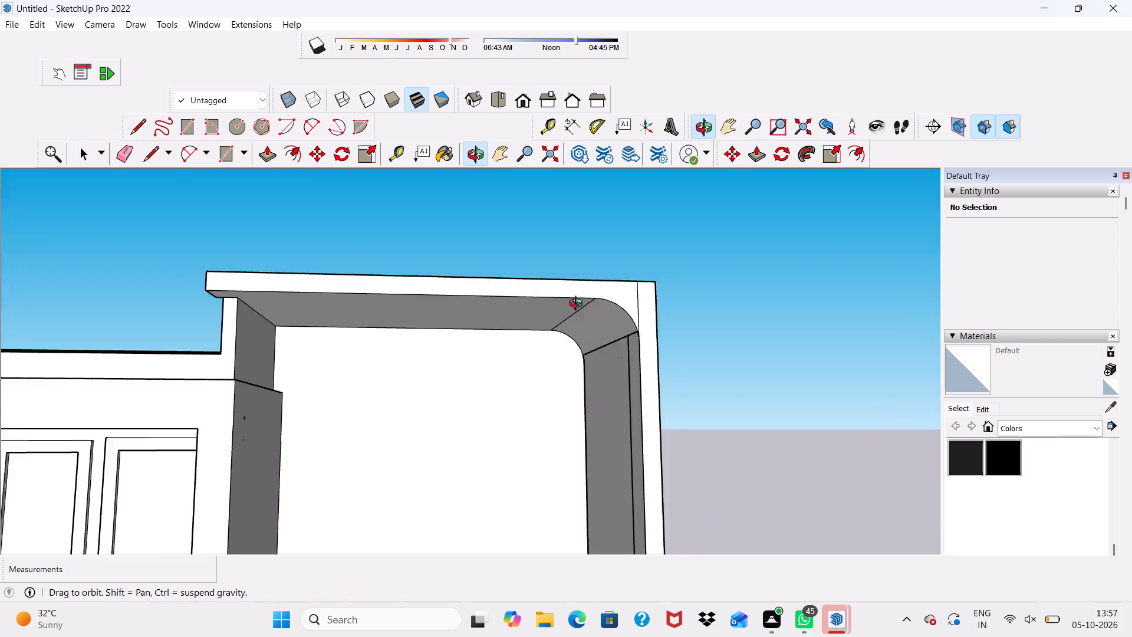
middle_click_drag(578, 305, 535, 327)
scroll(542, 320, "up", 1)
scroll(546, 318, "down", 8)
scroll(528, 497, "up", 3)
middle_click_drag(528, 497, 575, 363)
scroll(610, 345, "up", 8)
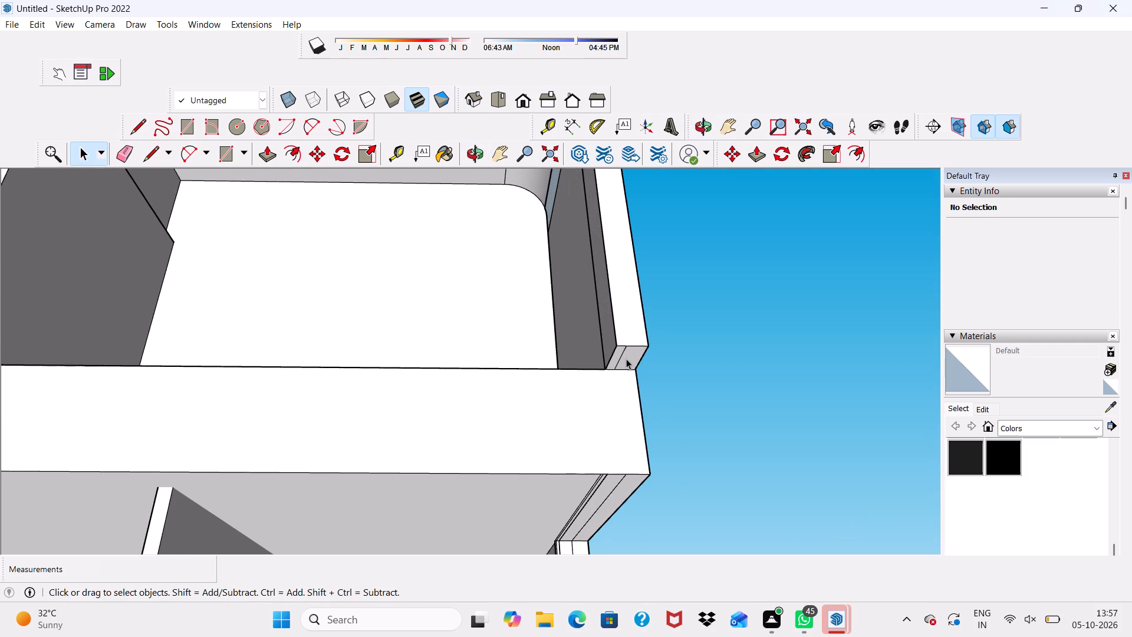
left_click(123, 152)
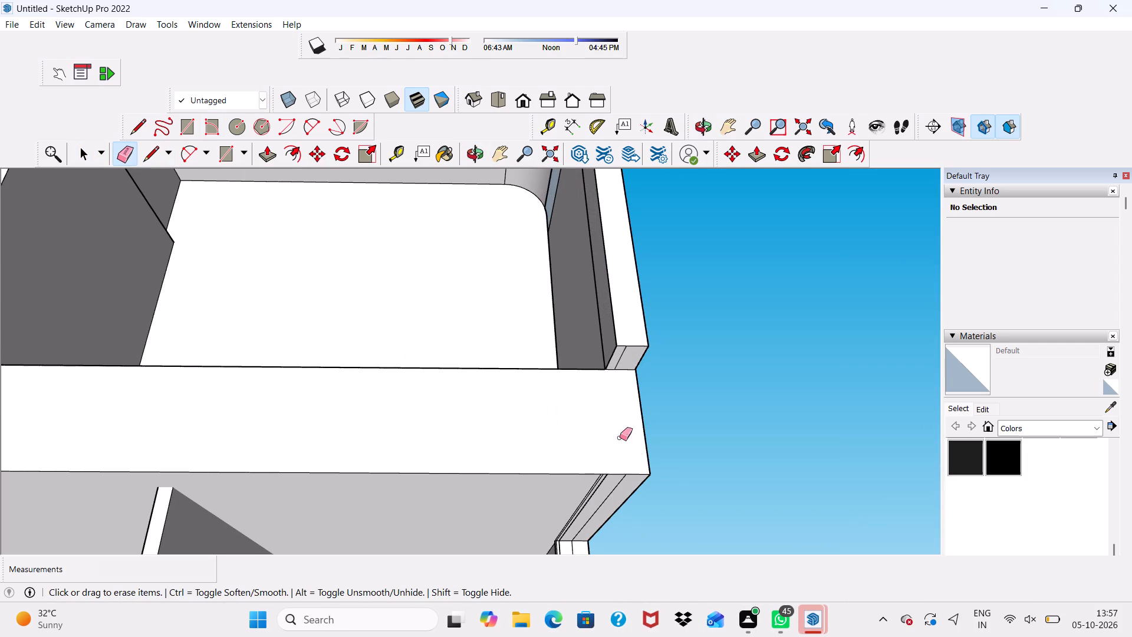
left_click_drag(618, 359, 624, 356)
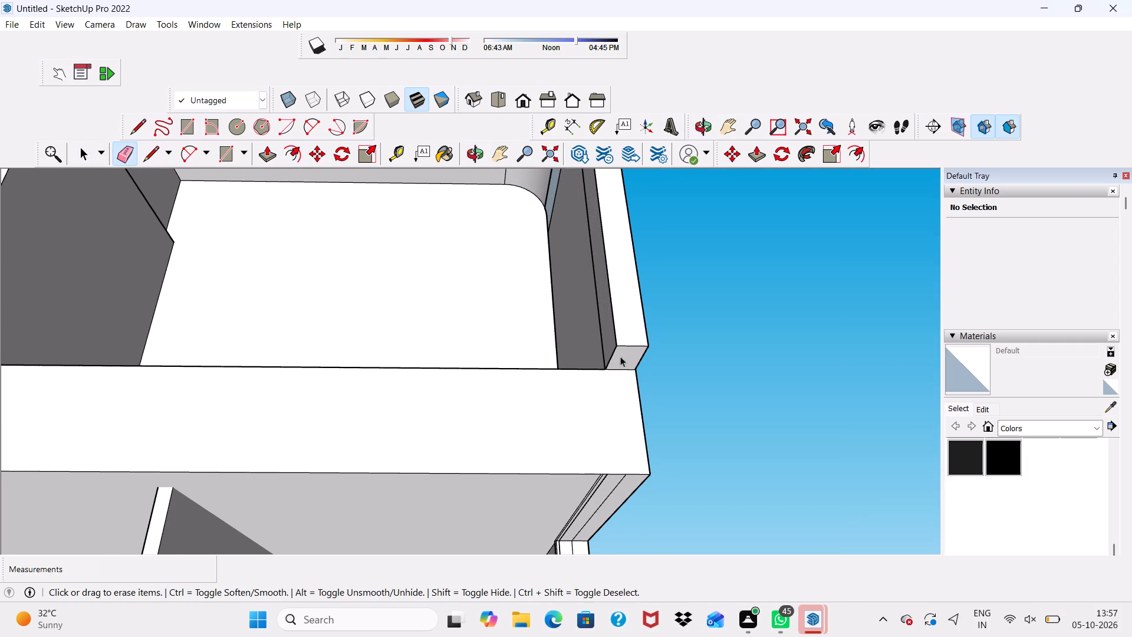
key("space")
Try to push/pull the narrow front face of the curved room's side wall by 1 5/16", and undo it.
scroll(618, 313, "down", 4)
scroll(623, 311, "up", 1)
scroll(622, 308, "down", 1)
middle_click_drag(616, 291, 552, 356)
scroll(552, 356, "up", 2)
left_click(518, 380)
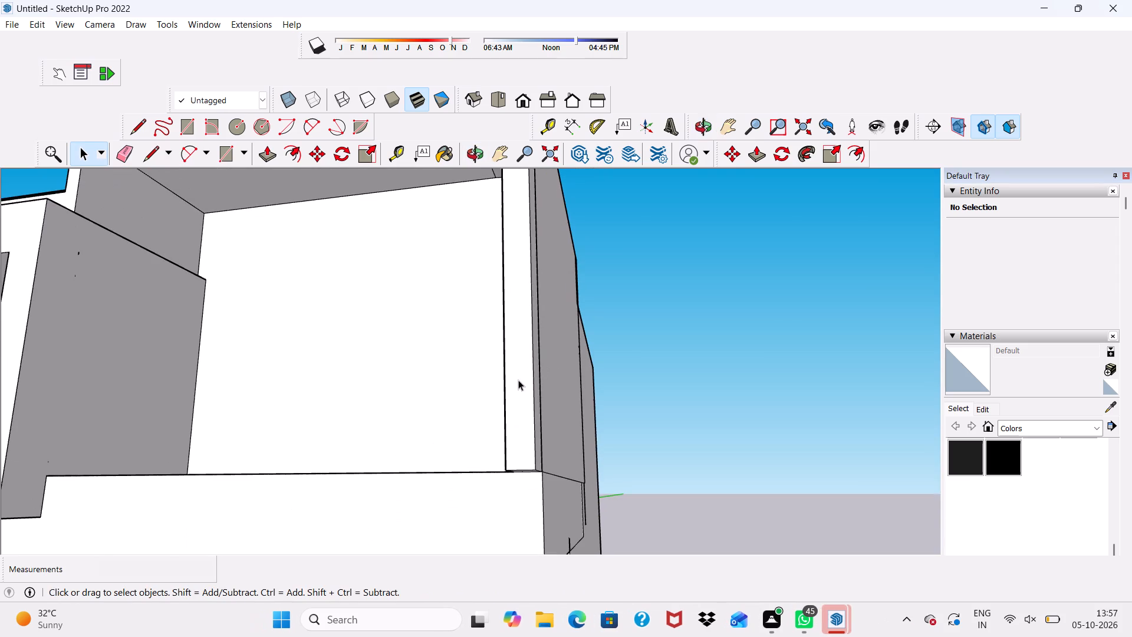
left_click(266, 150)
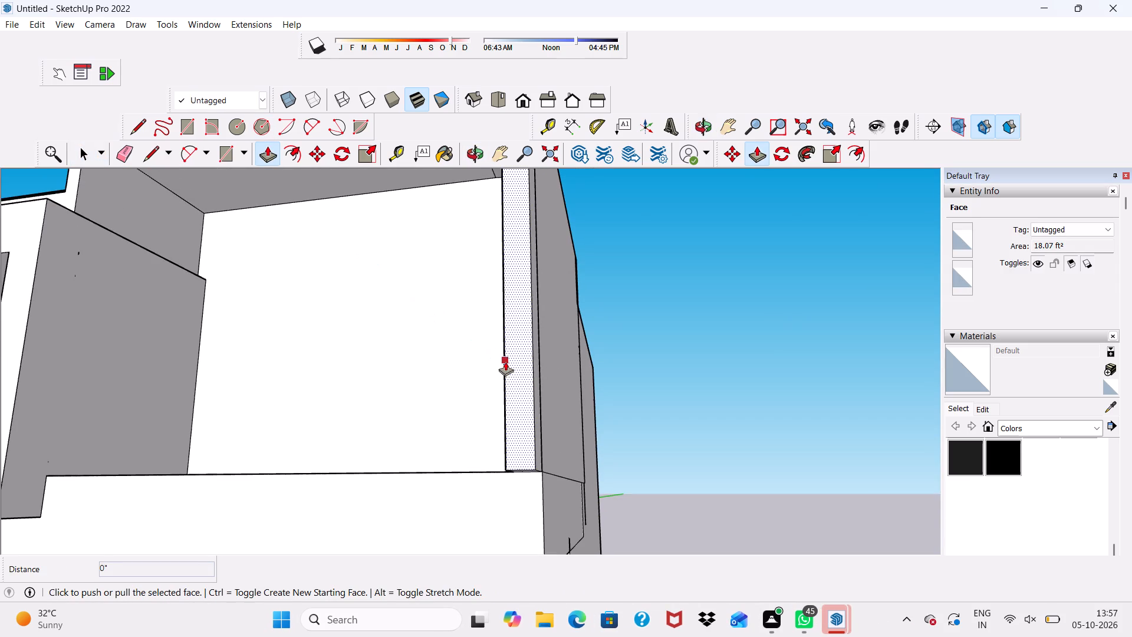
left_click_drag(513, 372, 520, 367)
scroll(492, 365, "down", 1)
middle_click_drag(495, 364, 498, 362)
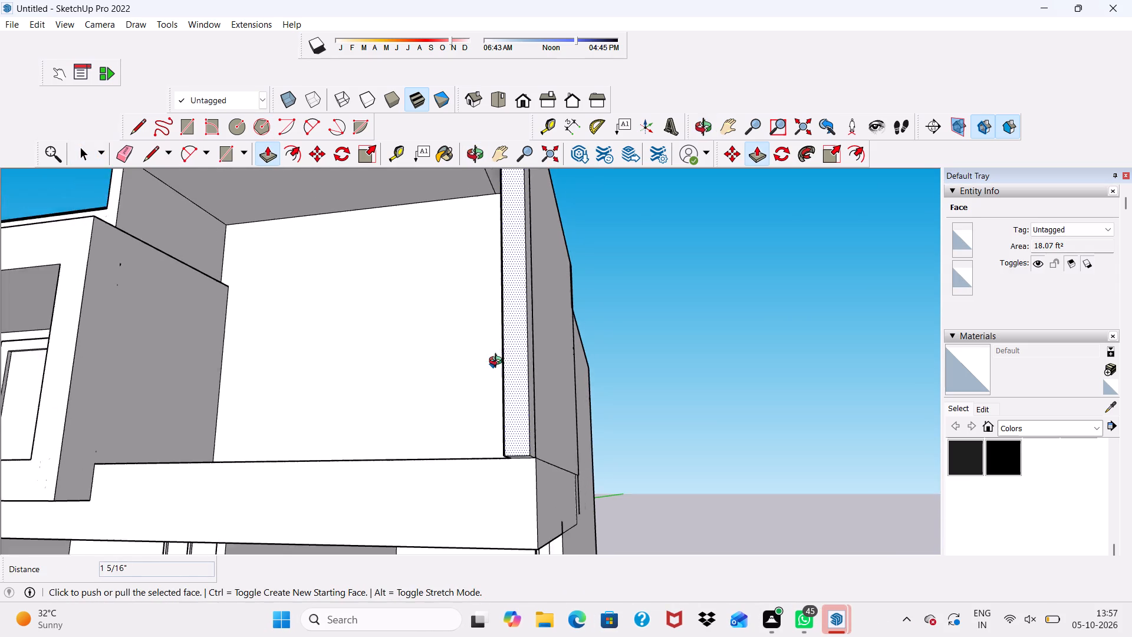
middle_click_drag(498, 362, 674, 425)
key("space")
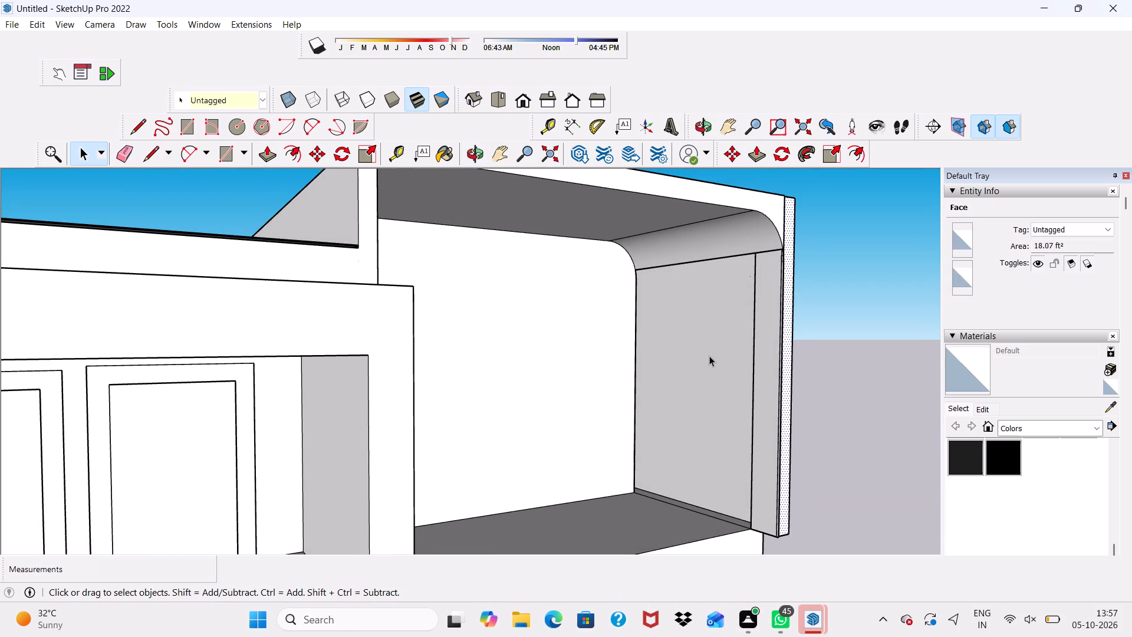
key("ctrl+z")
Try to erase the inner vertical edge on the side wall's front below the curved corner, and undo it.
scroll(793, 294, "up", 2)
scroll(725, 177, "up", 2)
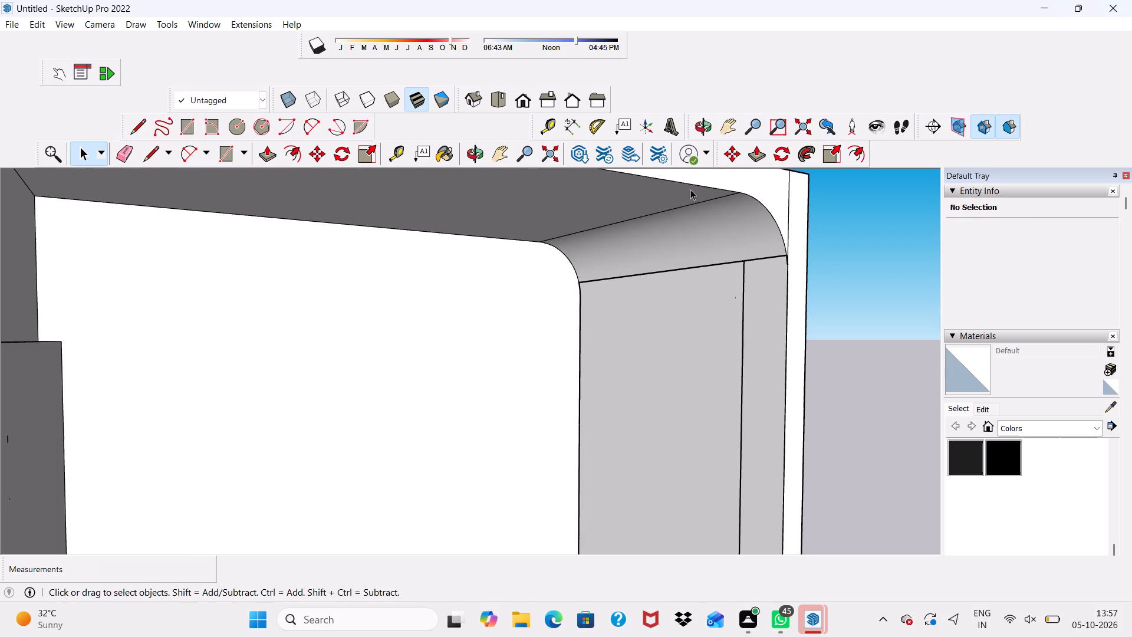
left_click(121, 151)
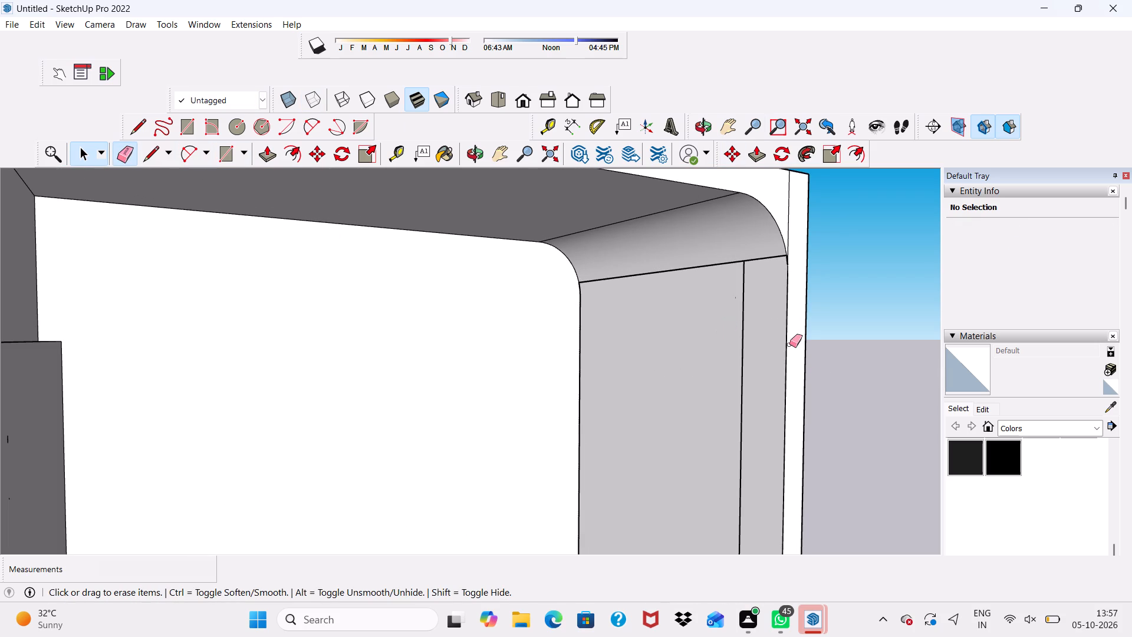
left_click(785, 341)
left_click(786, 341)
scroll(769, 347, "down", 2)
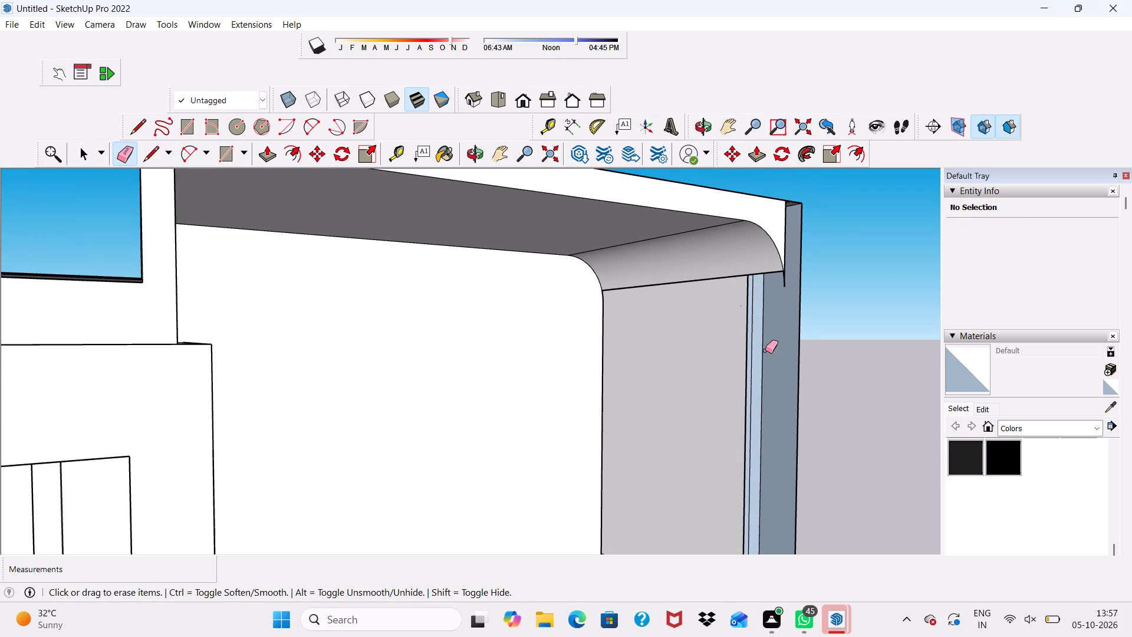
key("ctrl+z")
Examine the curved room's side wall and corner from the front and from below.
scroll(761, 352, "up", 1)
scroll(759, 354, "down", 5)
scroll(760, 272, "up", 2)
scroll(762, 273, "down", 1)
middle_click_drag(797, 271, 690, 238)
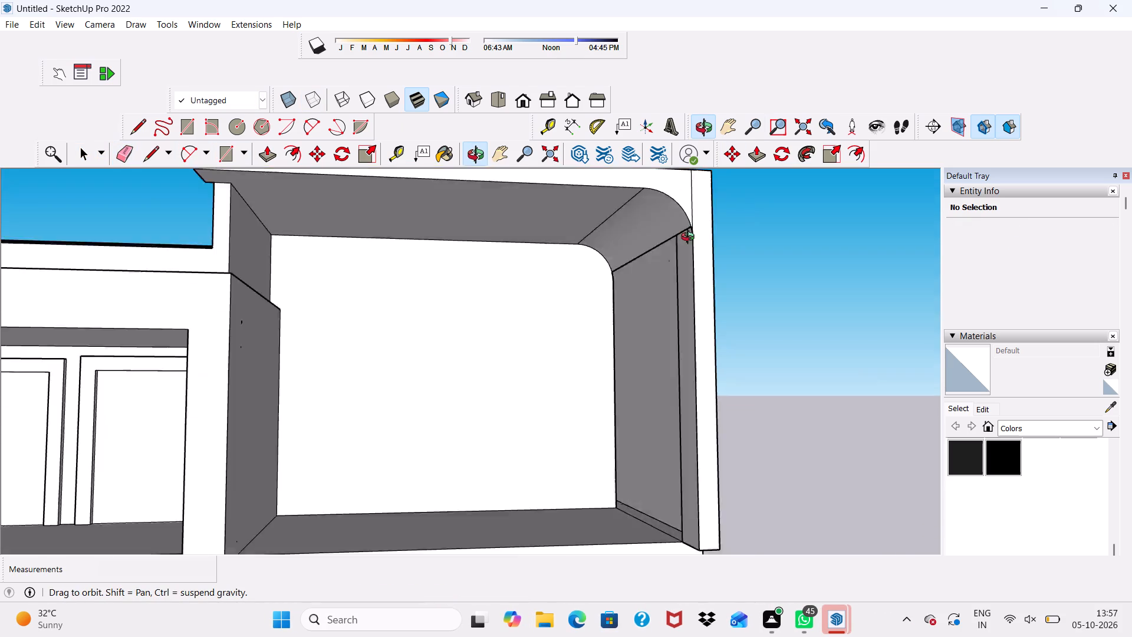
middle_click_drag(690, 238, 642, 205)
scroll(546, 269, "up", 1)
scroll(545, 272, "down", 10)
middle_click_drag(540, 315, 650, 383)
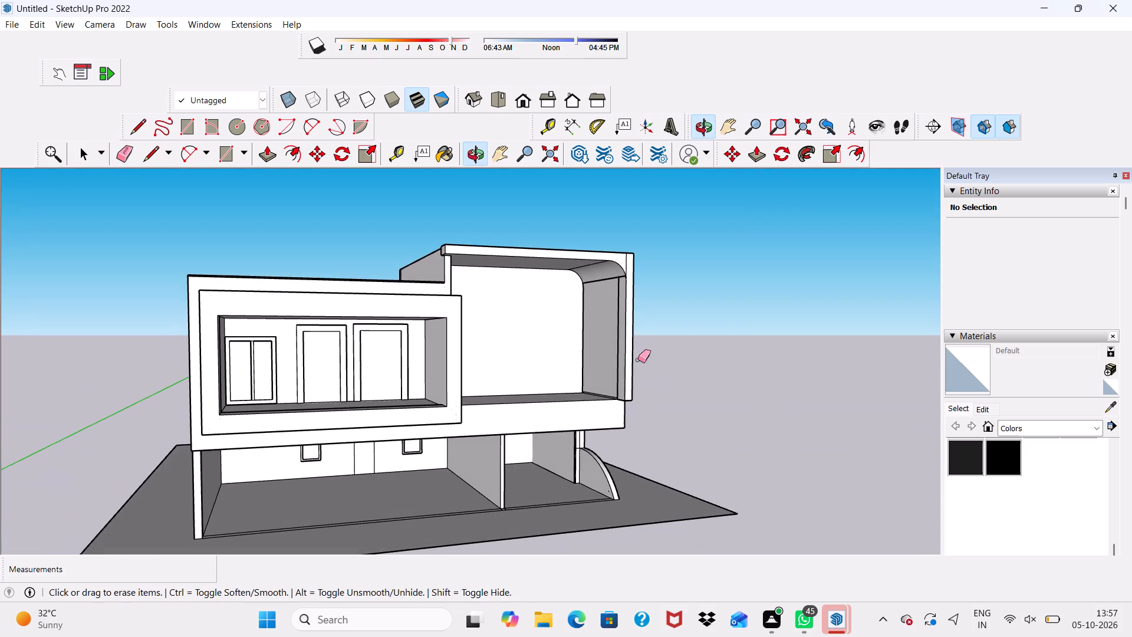
middle_click_drag(622, 339, 584, 155)
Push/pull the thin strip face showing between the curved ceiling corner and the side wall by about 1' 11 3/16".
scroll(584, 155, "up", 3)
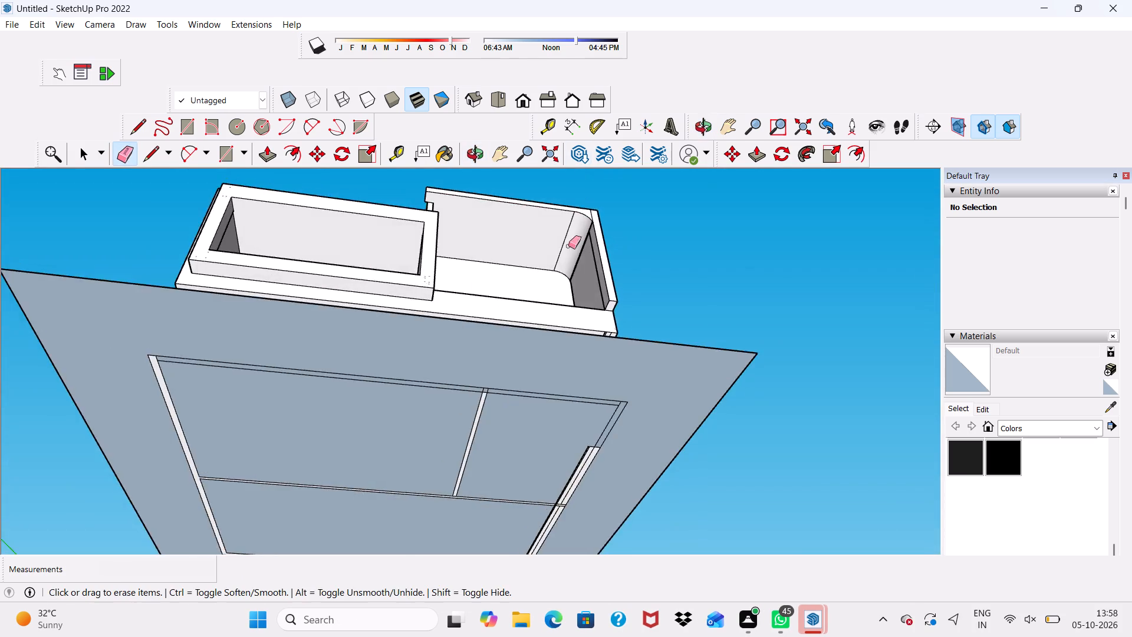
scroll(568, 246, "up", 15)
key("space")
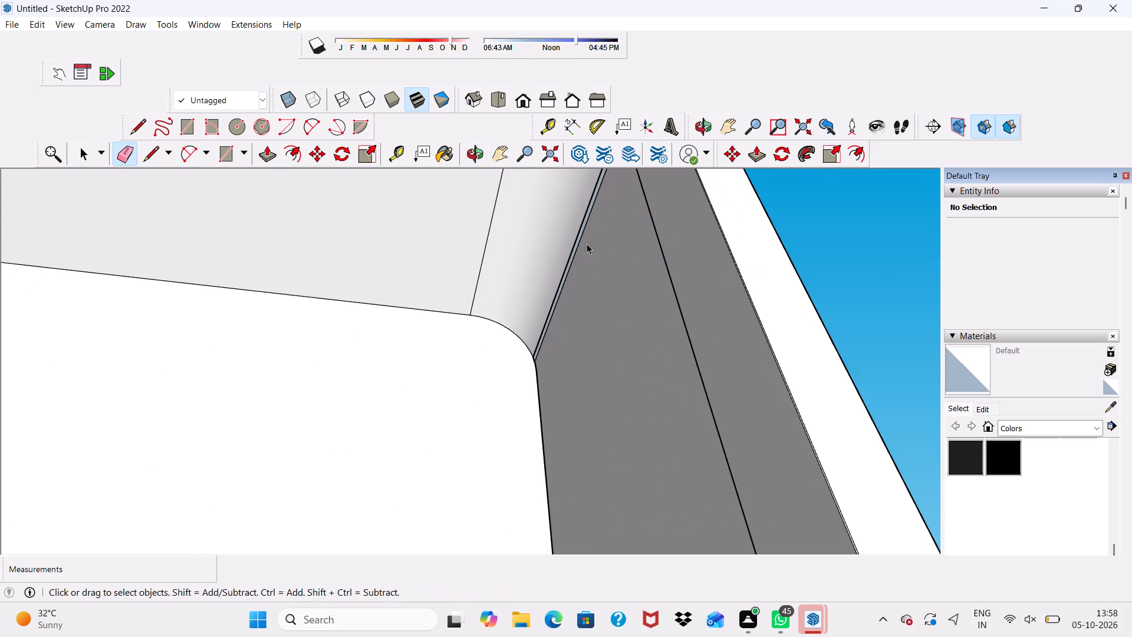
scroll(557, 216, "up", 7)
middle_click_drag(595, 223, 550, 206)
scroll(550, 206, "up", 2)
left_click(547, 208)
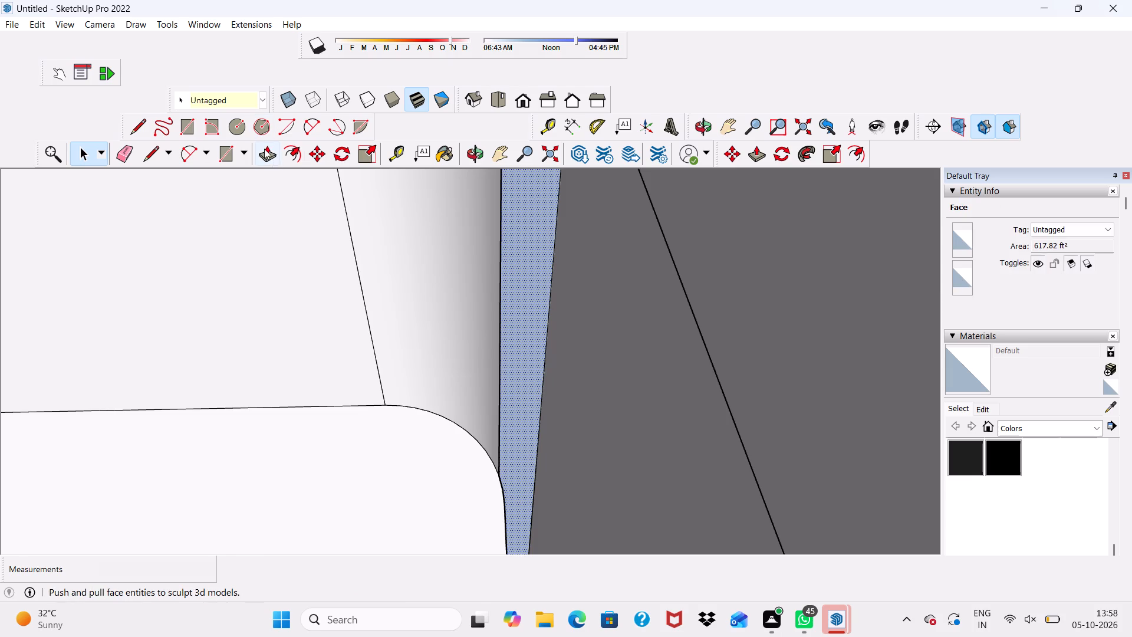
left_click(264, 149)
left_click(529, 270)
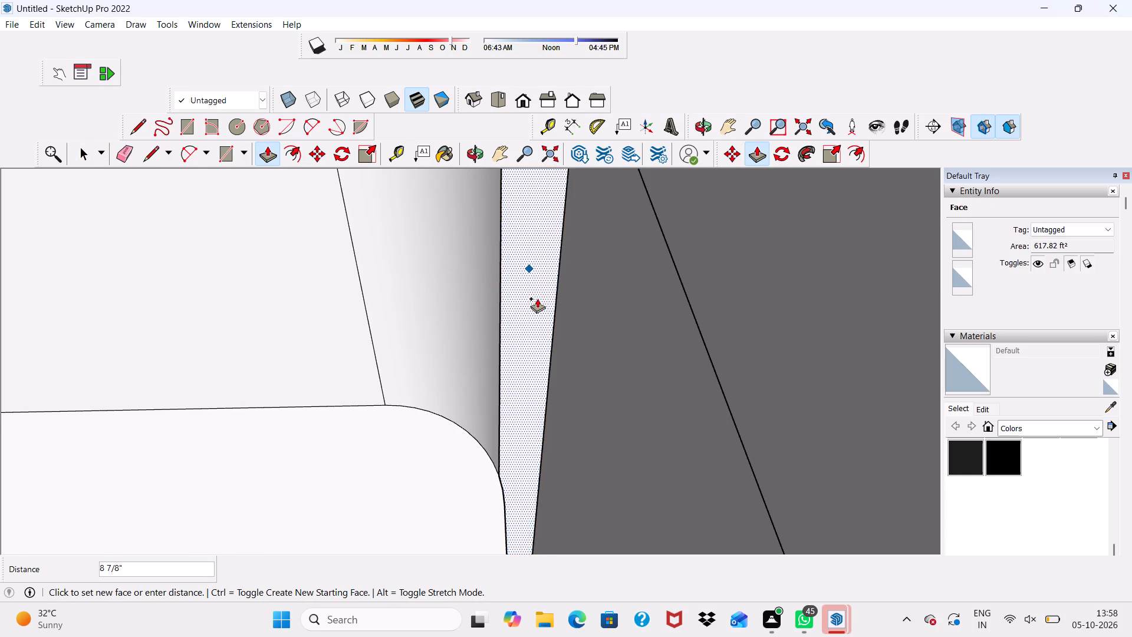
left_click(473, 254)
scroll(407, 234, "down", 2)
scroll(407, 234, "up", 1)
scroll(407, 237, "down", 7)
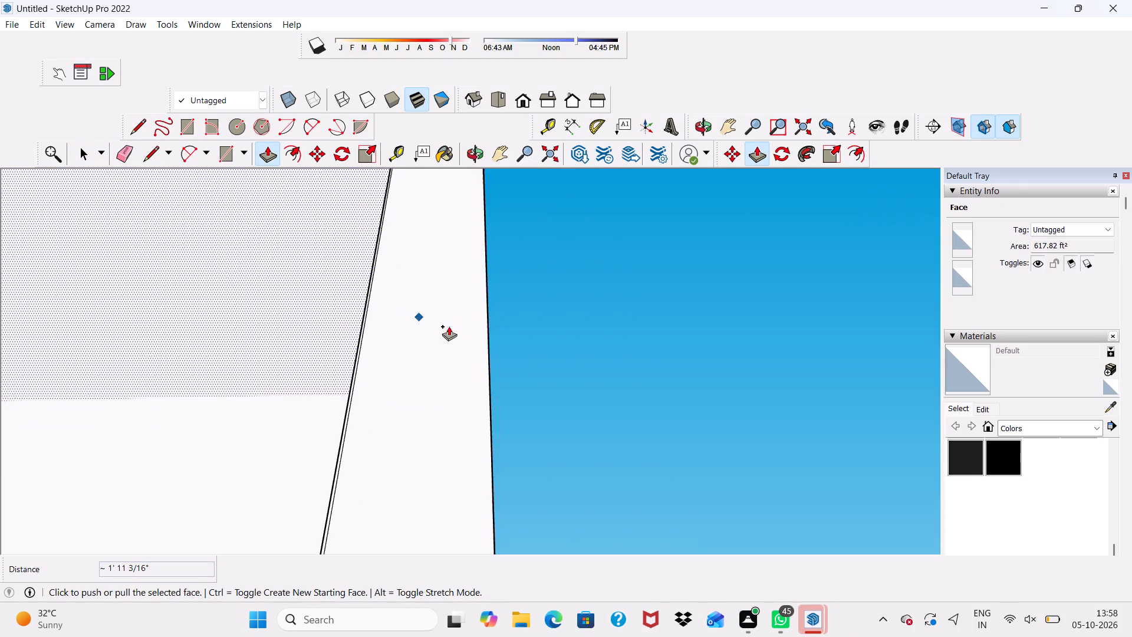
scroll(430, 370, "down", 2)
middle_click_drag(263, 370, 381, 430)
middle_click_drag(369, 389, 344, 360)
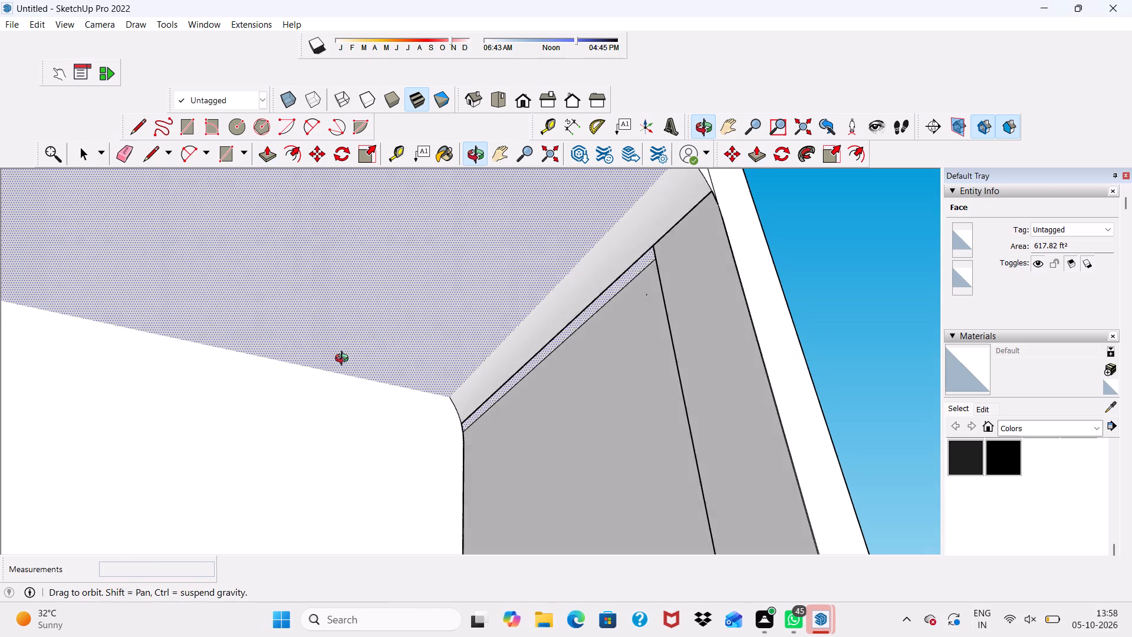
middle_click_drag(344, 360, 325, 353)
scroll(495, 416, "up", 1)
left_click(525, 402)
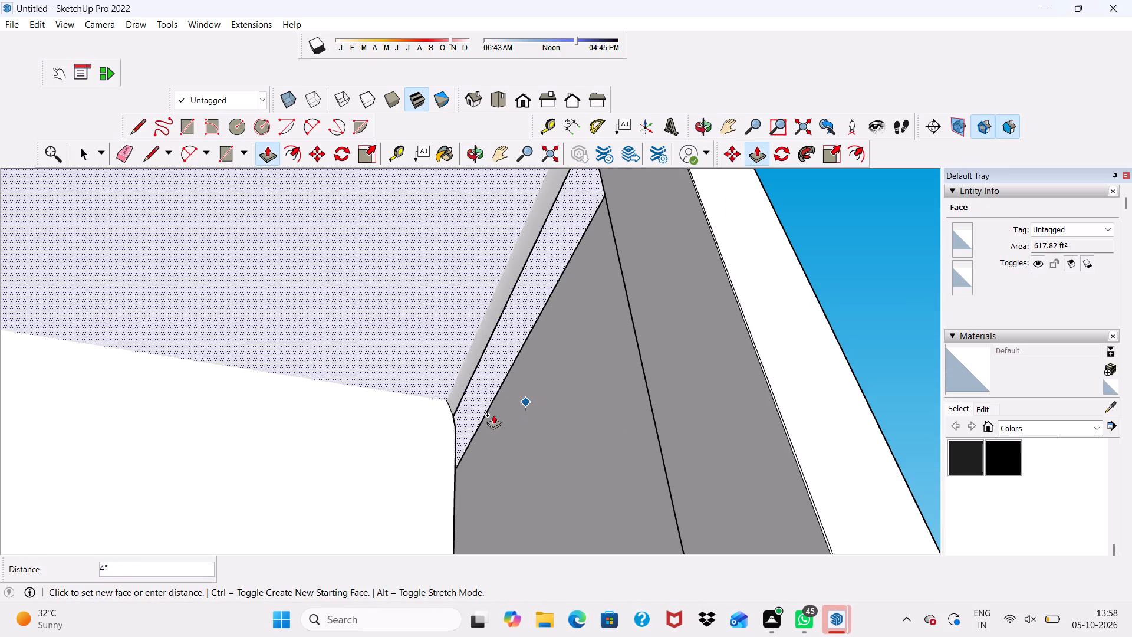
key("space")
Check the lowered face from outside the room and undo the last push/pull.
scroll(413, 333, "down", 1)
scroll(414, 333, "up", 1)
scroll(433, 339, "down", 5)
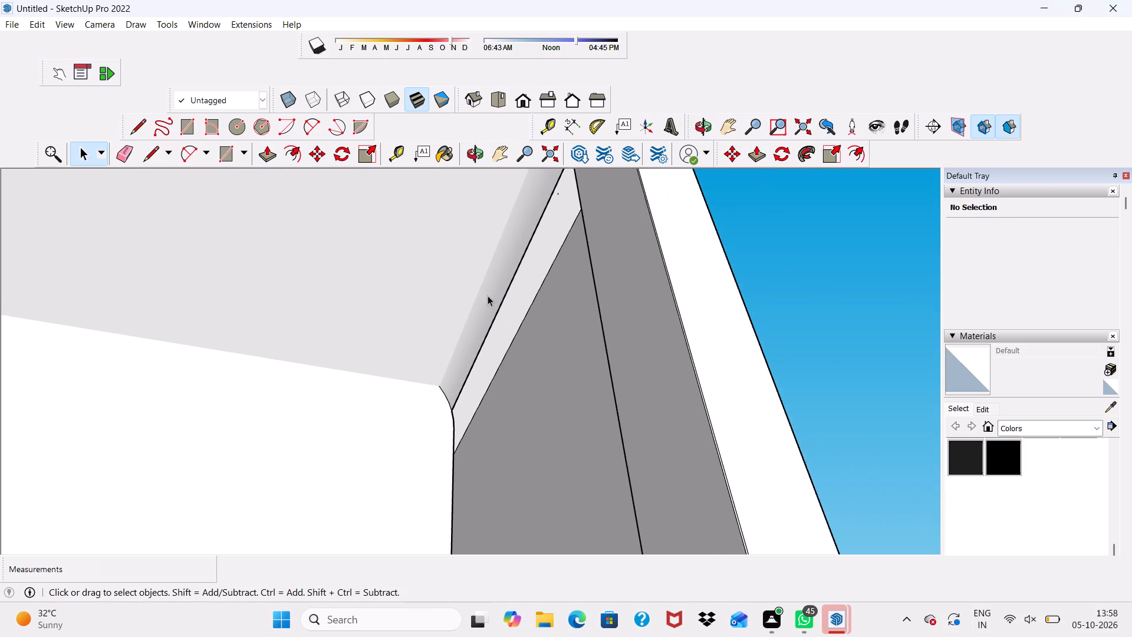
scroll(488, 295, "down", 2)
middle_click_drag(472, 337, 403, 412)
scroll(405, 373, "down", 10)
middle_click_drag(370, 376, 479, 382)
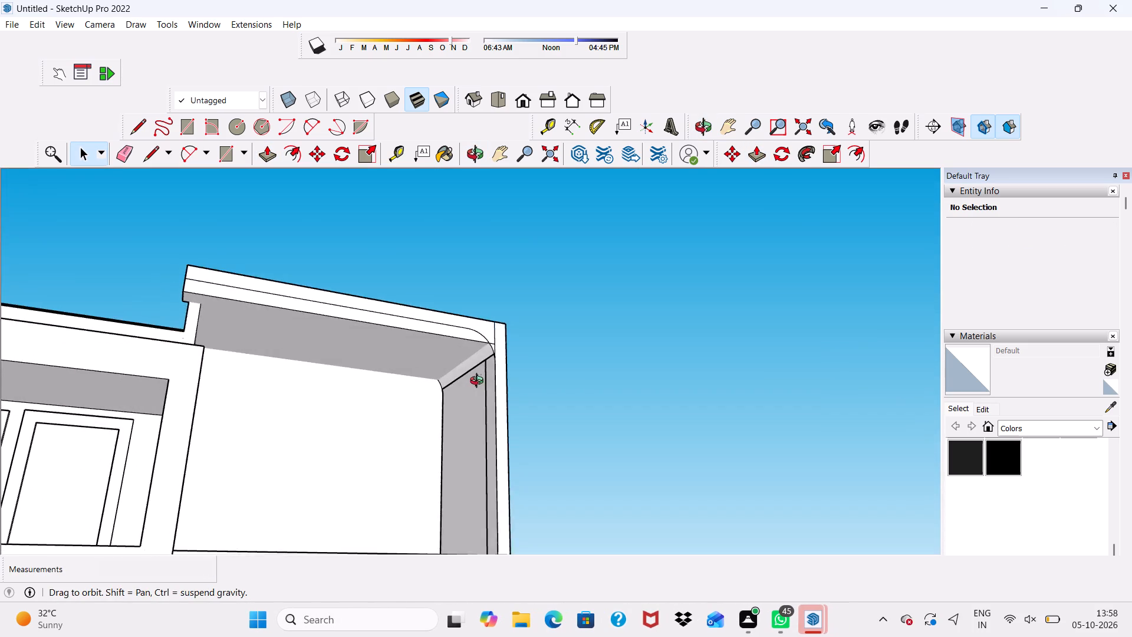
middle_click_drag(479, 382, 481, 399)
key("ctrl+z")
Push/pull the curved room side wall's inner face about 1' 2" to meet the curved ceiling corner's lower end.
scroll(456, 404, "up", 3)
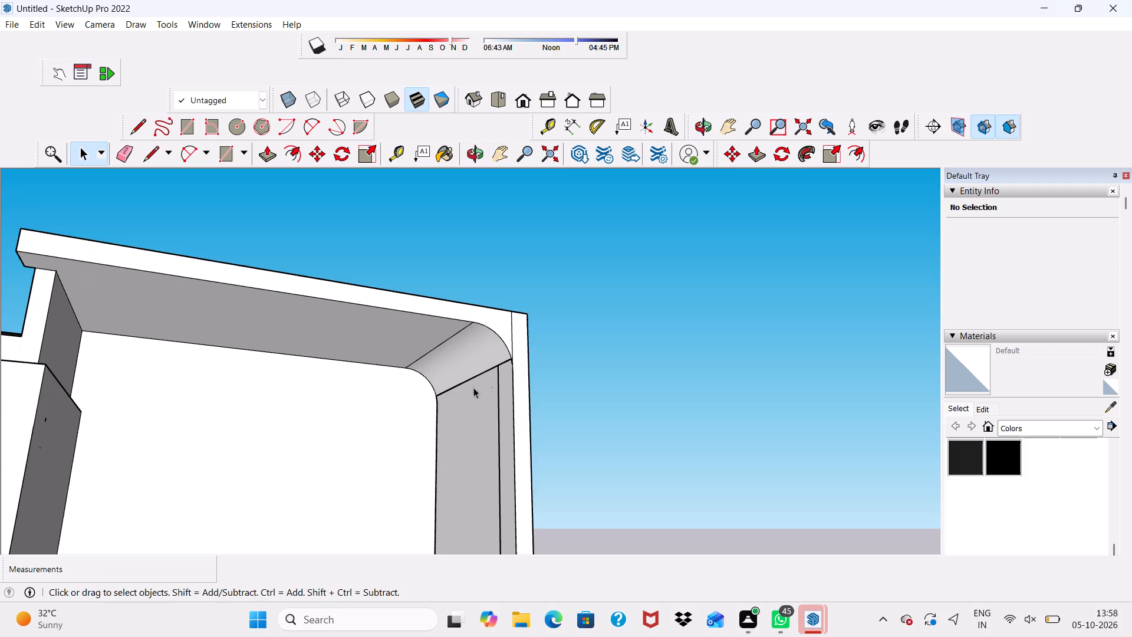
middle_click_drag(473, 388, 398, 311)
scroll(414, 311, "up", 7)
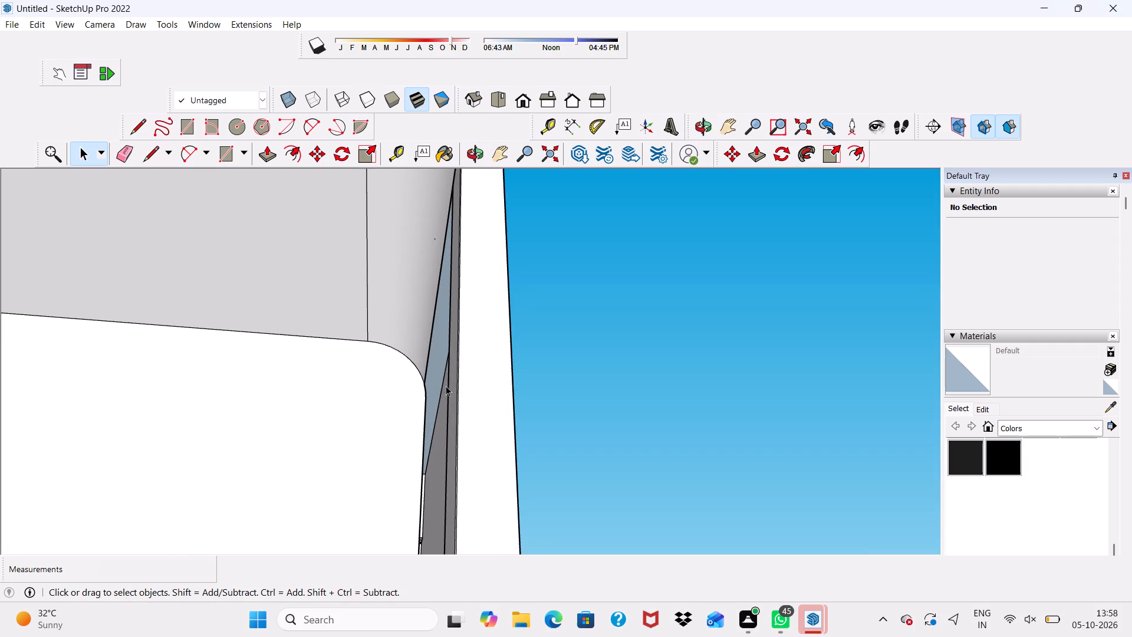
scroll(437, 402, "down", 3)
middle_click(437, 402)
scroll(440, 399, "up", 2)
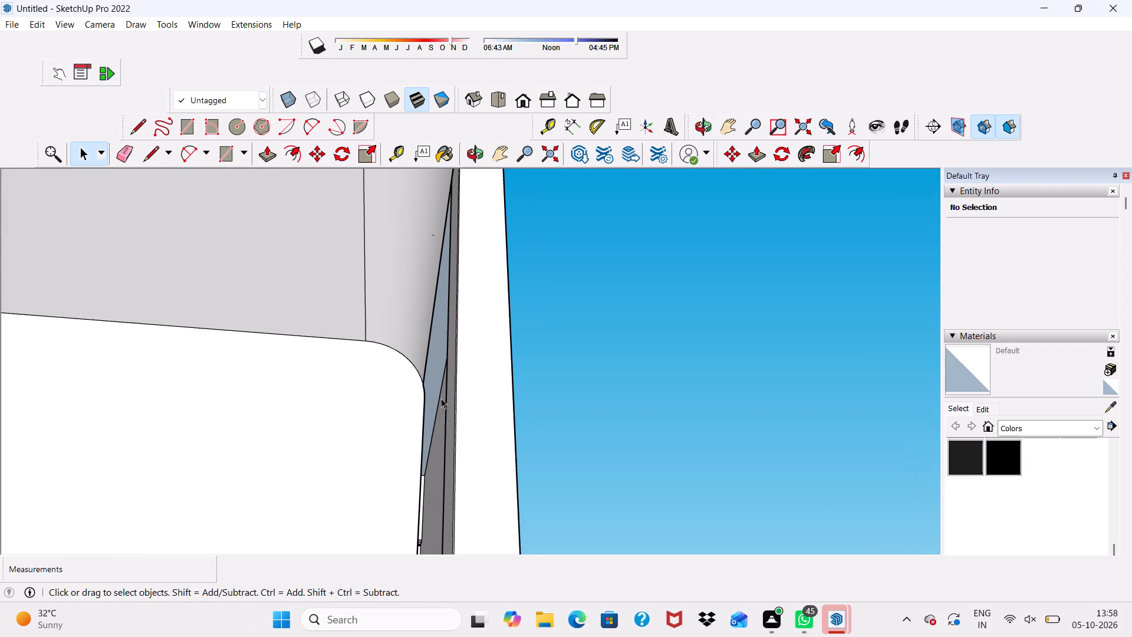
scroll(422, 413, "down", 2)
middle_click_drag(425, 411, 479, 403)
left_click(493, 402)
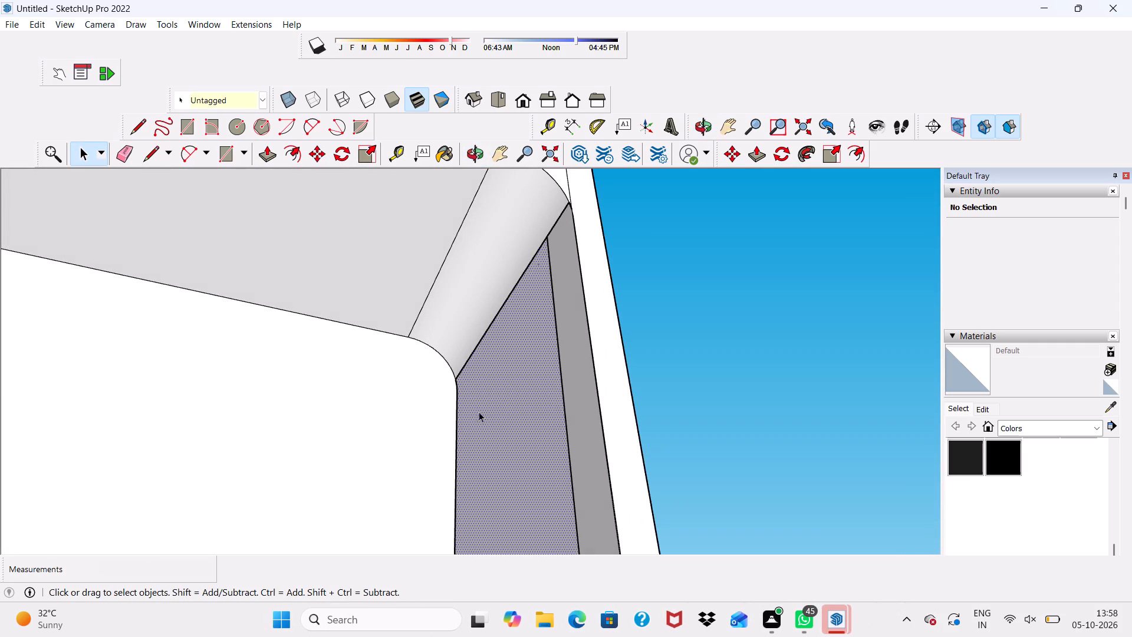
left_click(262, 158)
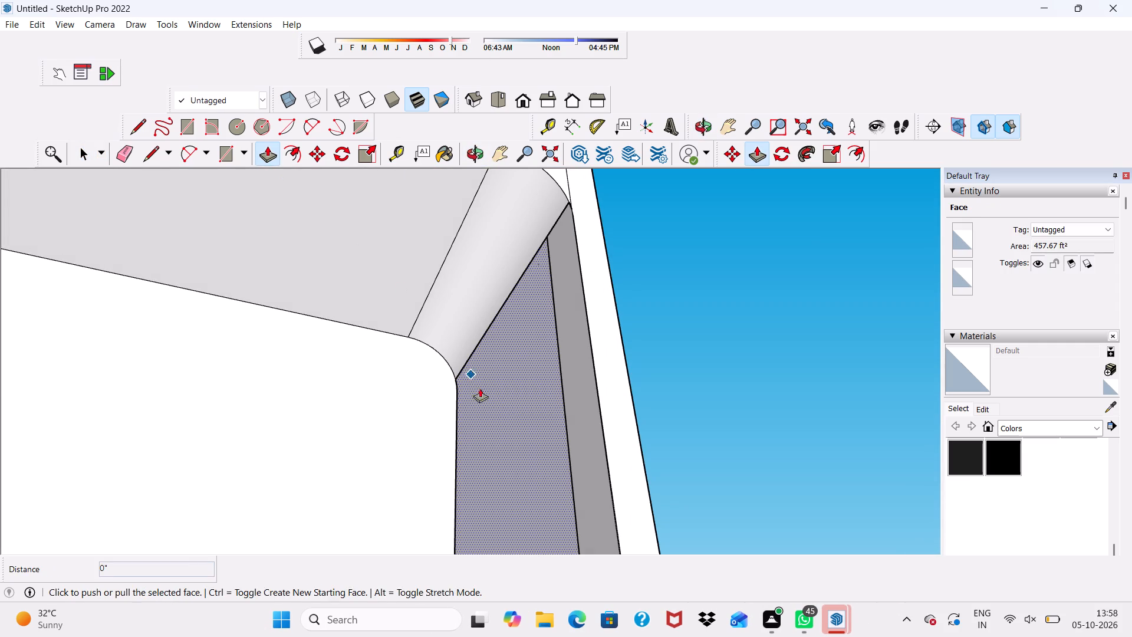
left_click(487, 398)
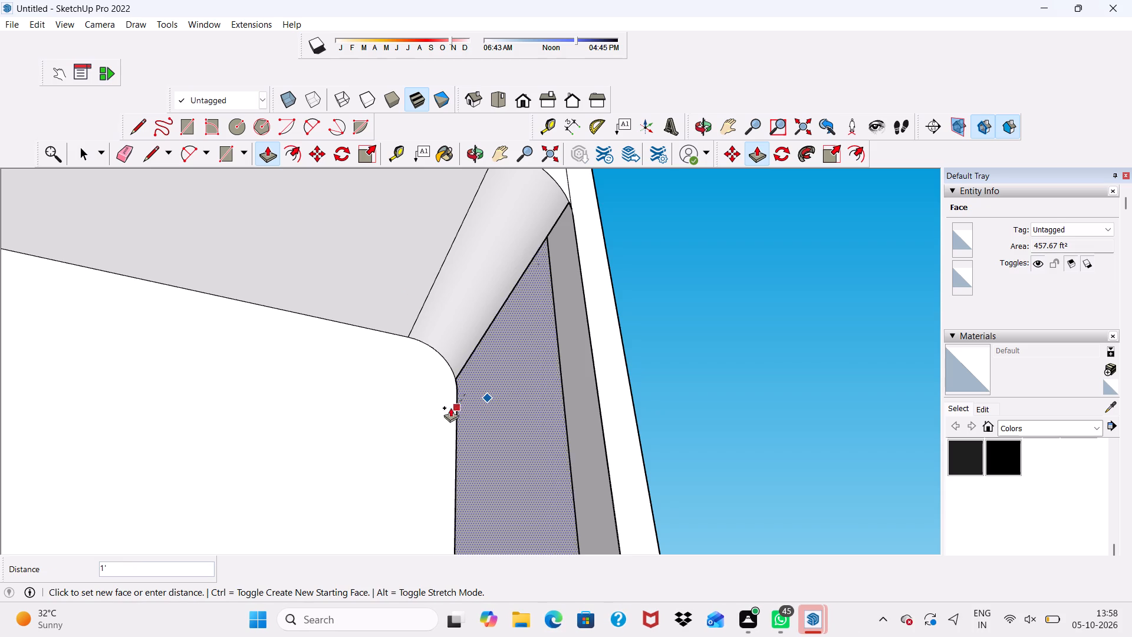
scroll(455, 398, "up", 4)
scroll(492, 365, "down", 1)
scroll(492, 365, "up", 3)
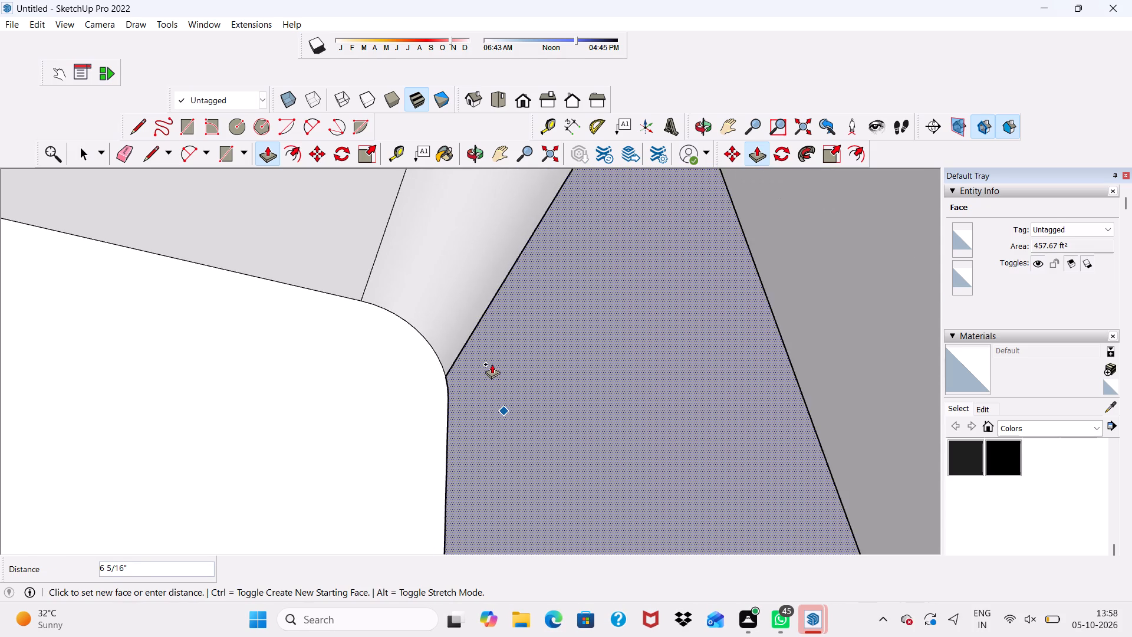
scroll(492, 364, "up", 5)
scroll(437, 341, "up", 2)
scroll(424, 329, "down", 4)
middle_click_drag(524, 353, 524, 360)
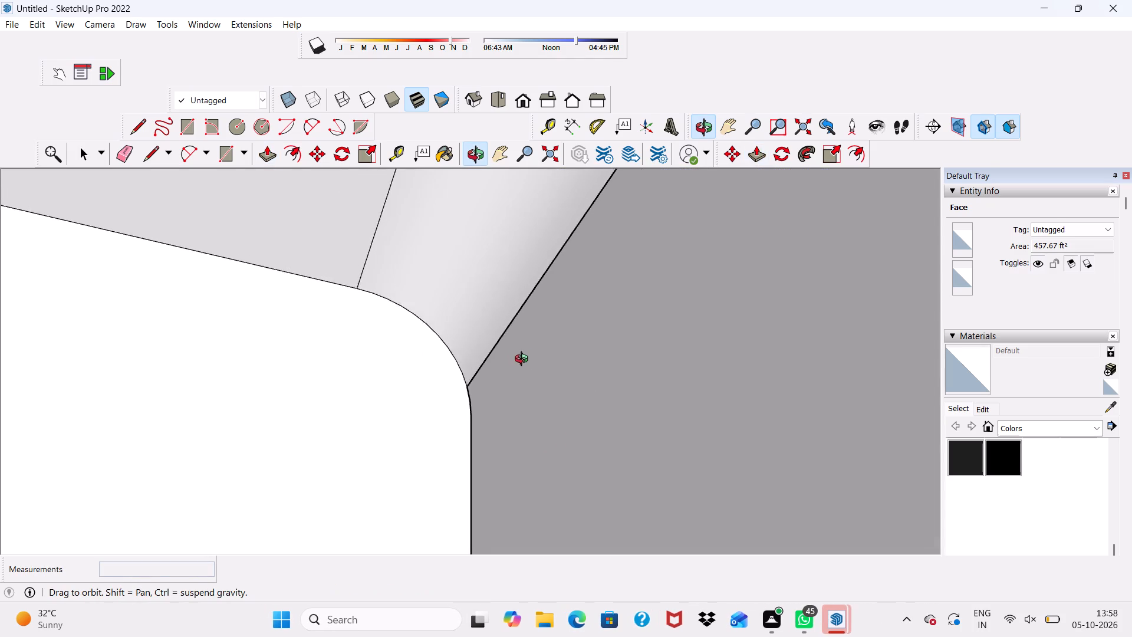
middle_click_drag(524, 360, 483, 409)
scroll(475, 414, "up", 5)
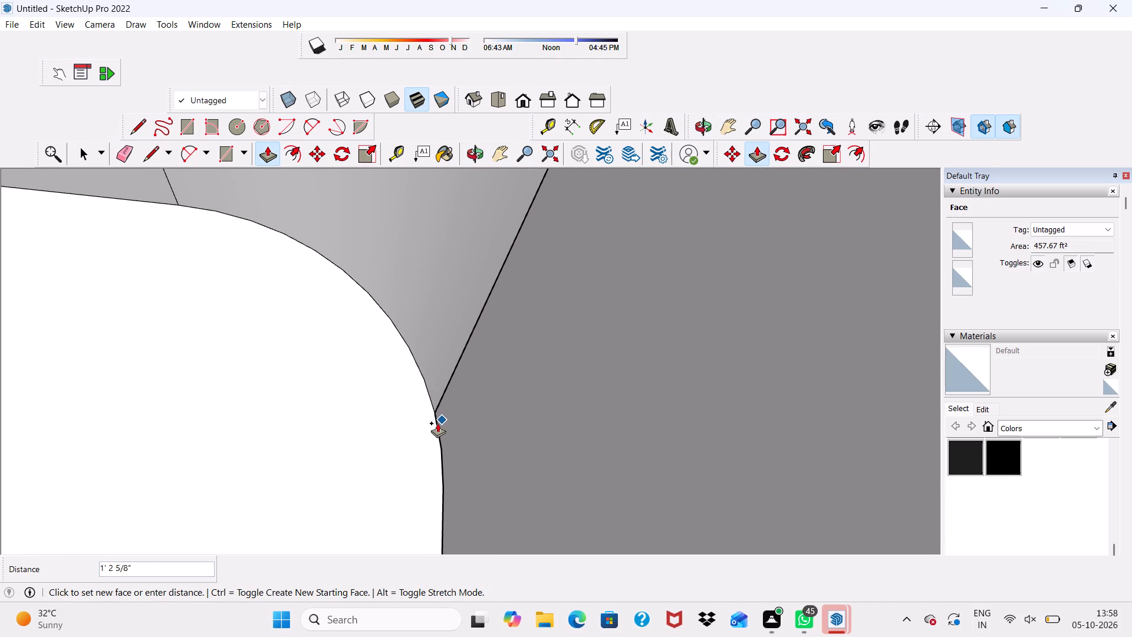
left_click(448, 418)
scroll(481, 388, "down", 5)
left_click_drag(489, 353, 488, 350)
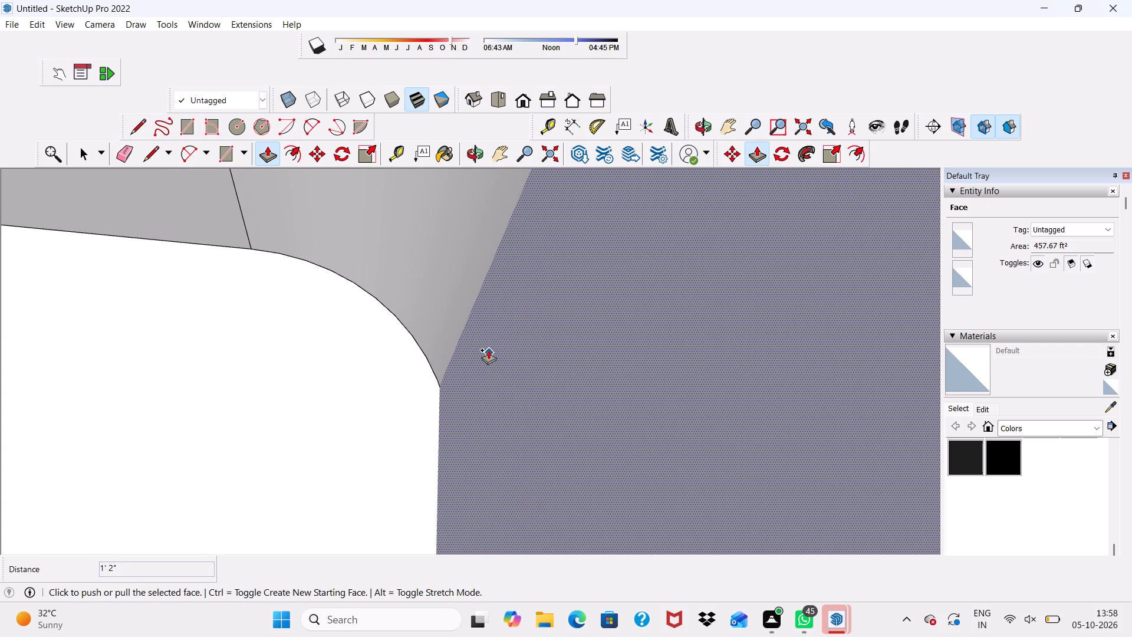
scroll(488, 350, "down", 2)
left_click_drag(488, 350, 532, 301)
scroll(498, 335, "up", 1)
scroll(502, 331, "down", 4)
scroll(503, 275, "up", 1)
scroll(498, 284, "down", 4)
key("space")
Push/pull the thin vertical strip face on the side wall's inner side forward to the wall's front face.
scroll(491, 297, "up", 1)
scroll(491, 297, "down", 3)
scroll(455, 318, "up", 1)
scroll(441, 343, "down", 1)
scroll(437, 357, "up", 3)
scroll(432, 372, "down", 5)
scroll(413, 293, "up", 2)
scroll(427, 292, "down", 6)
middle_click_drag(477, 298, 495, 340)
scroll(523, 376, "up", 9)
left_click(601, 357)
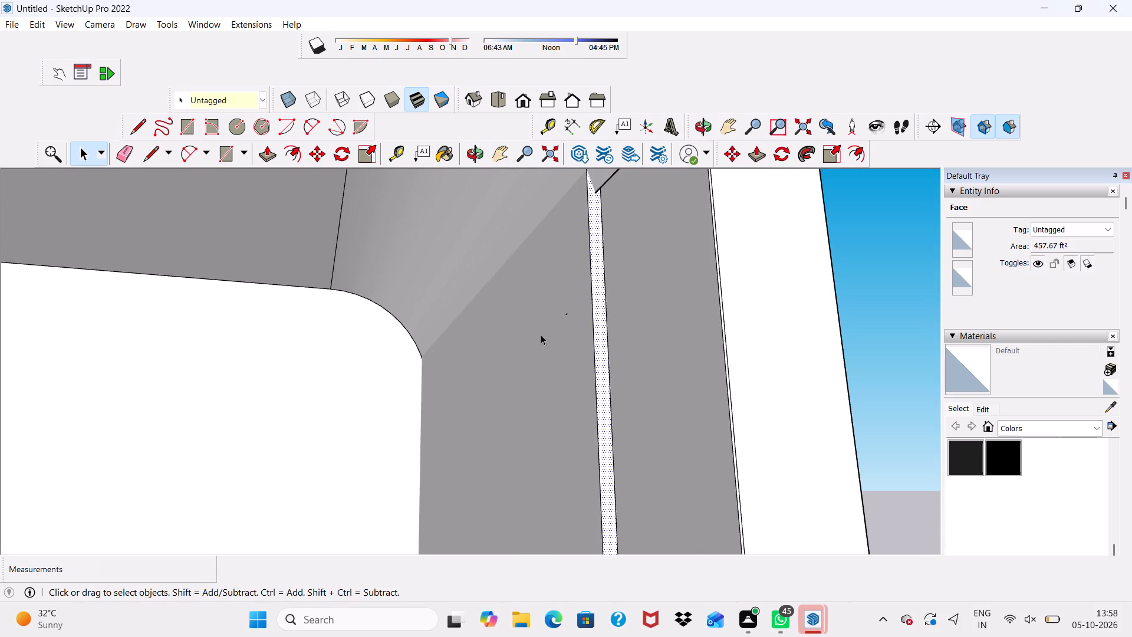
left_click(269, 144)
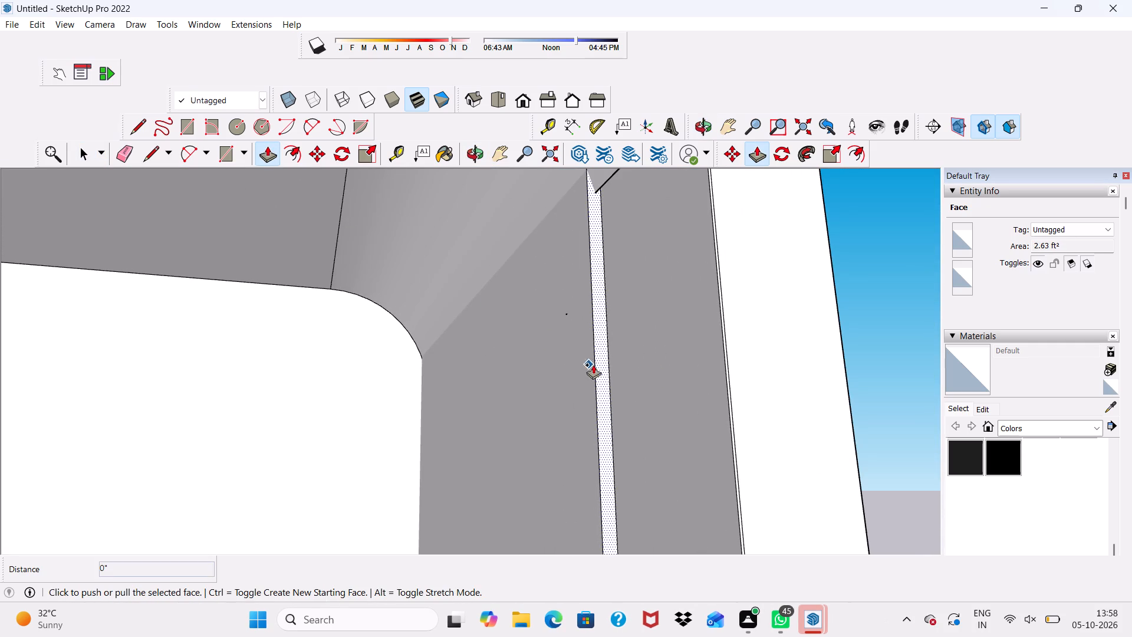
left_click(602, 377)
left_click(764, 374)
scroll(691, 345, "down", 2)
scroll(690, 345, "up", 2)
scroll(690, 345, "down", 8)
Erase the thin strip's vertical edges on the side wall's front face below the curved corner.
left_click(130, 146)
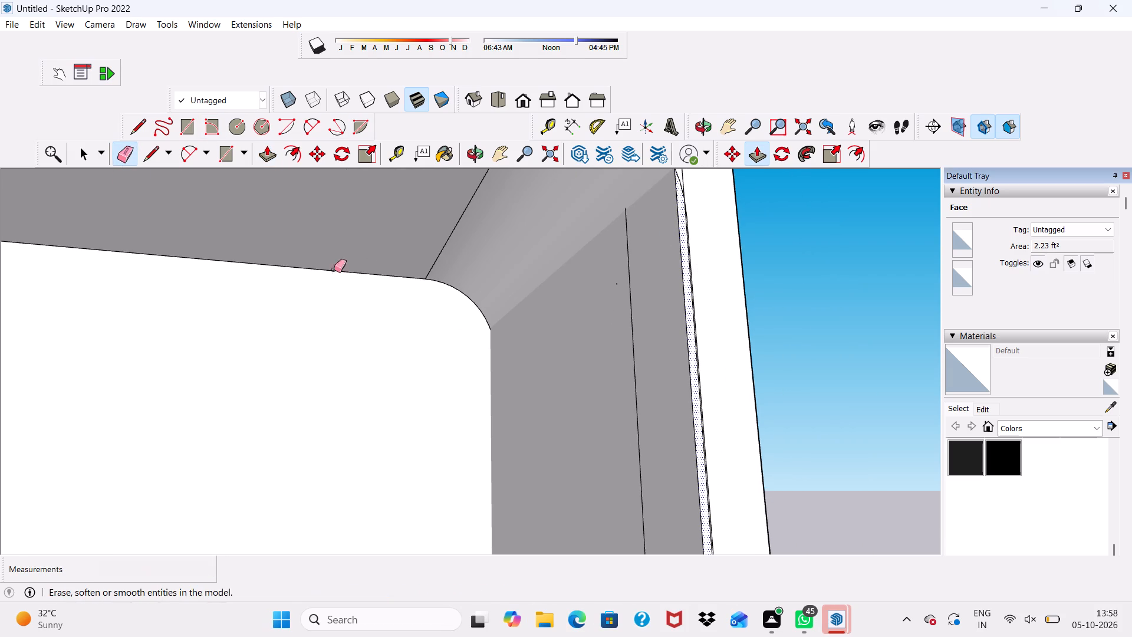
scroll(704, 363, "up", 4)
left_click_drag(685, 310, 703, 304)
scroll(652, 300, "down", 3)
scroll(651, 301, "up", 1)
scroll(651, 302, "down", 2)
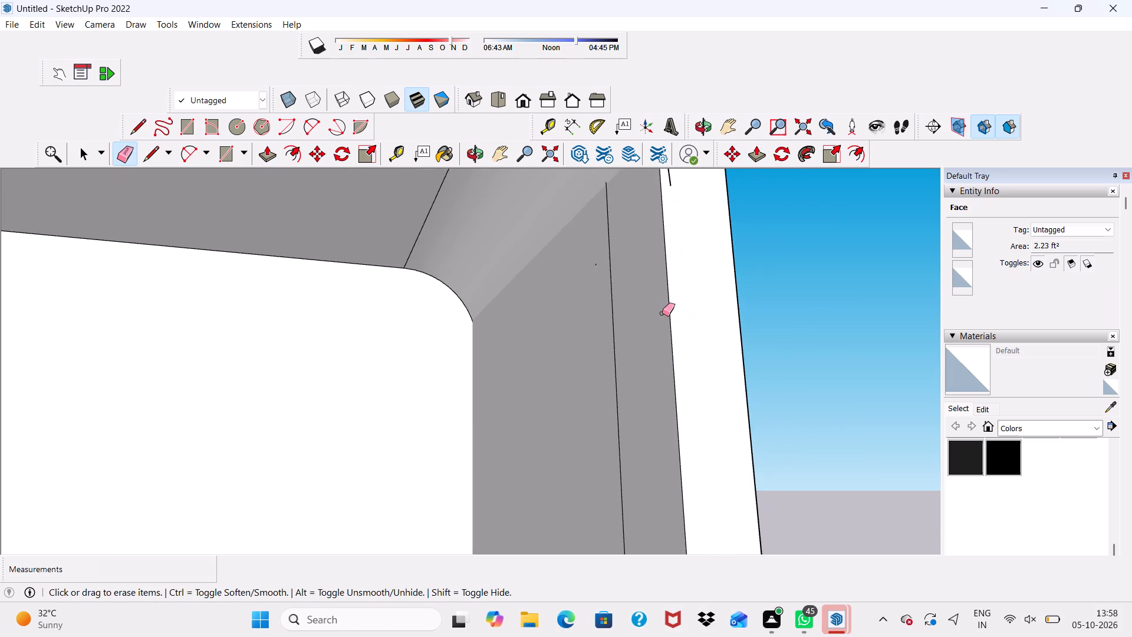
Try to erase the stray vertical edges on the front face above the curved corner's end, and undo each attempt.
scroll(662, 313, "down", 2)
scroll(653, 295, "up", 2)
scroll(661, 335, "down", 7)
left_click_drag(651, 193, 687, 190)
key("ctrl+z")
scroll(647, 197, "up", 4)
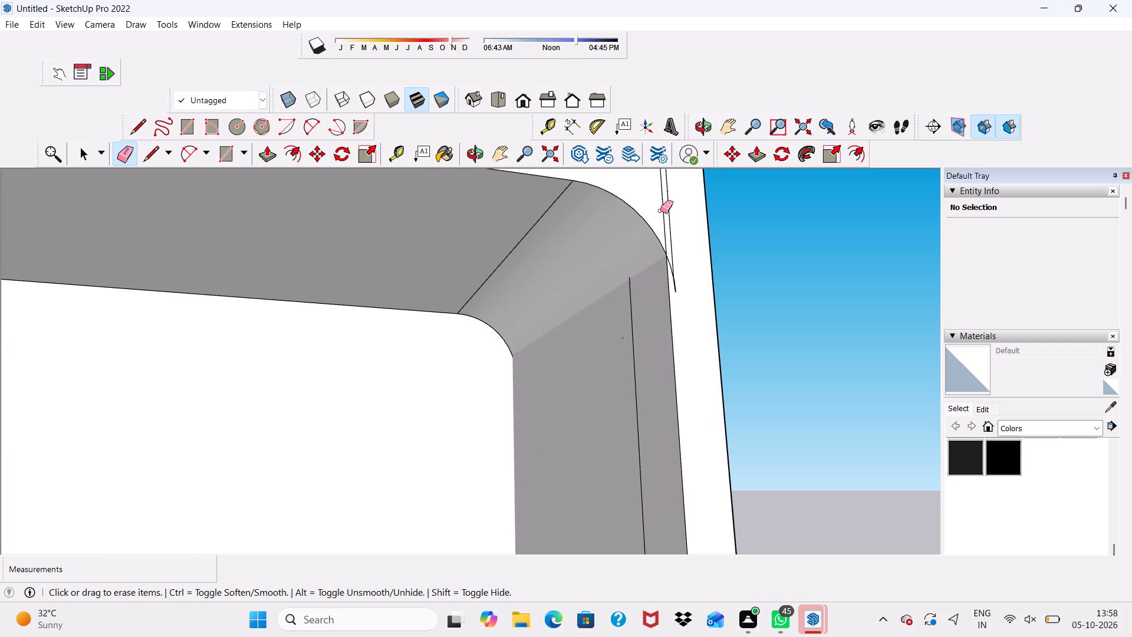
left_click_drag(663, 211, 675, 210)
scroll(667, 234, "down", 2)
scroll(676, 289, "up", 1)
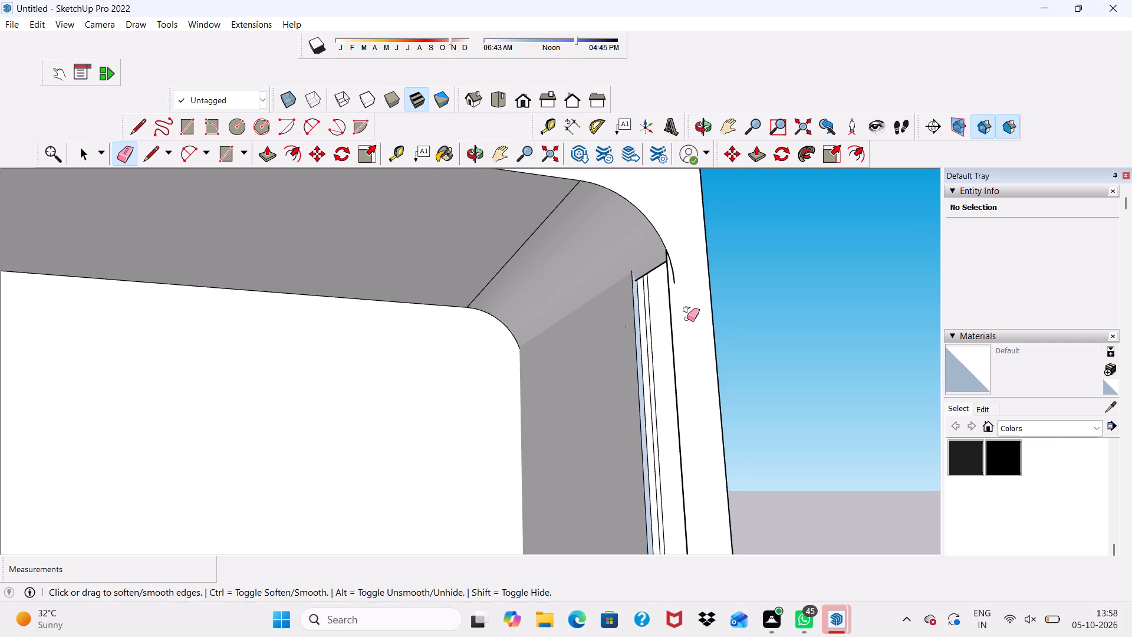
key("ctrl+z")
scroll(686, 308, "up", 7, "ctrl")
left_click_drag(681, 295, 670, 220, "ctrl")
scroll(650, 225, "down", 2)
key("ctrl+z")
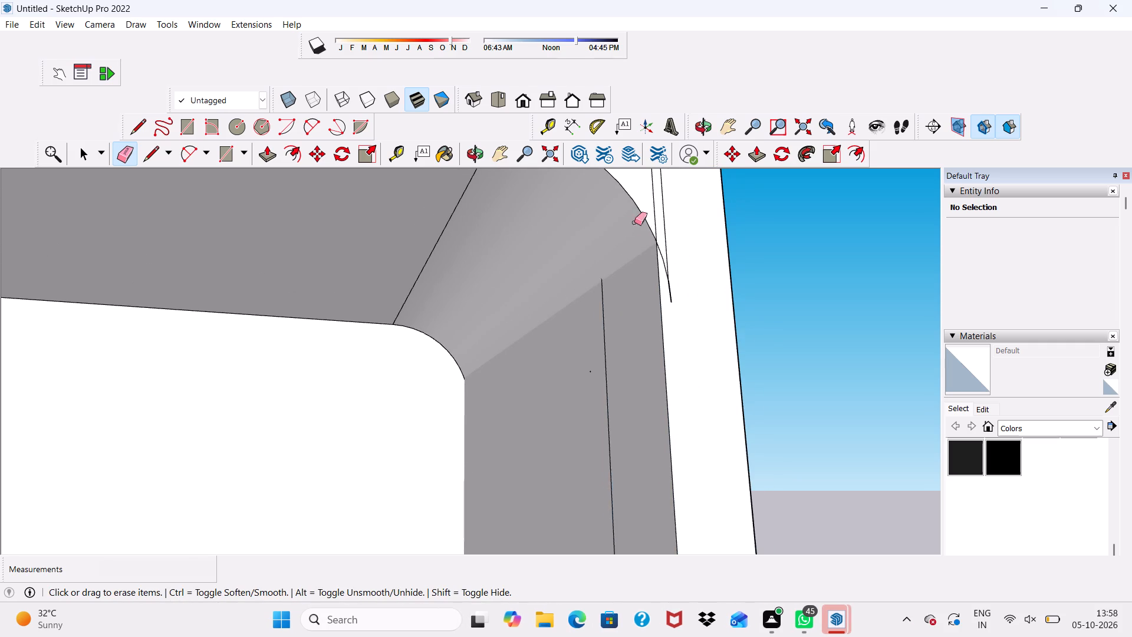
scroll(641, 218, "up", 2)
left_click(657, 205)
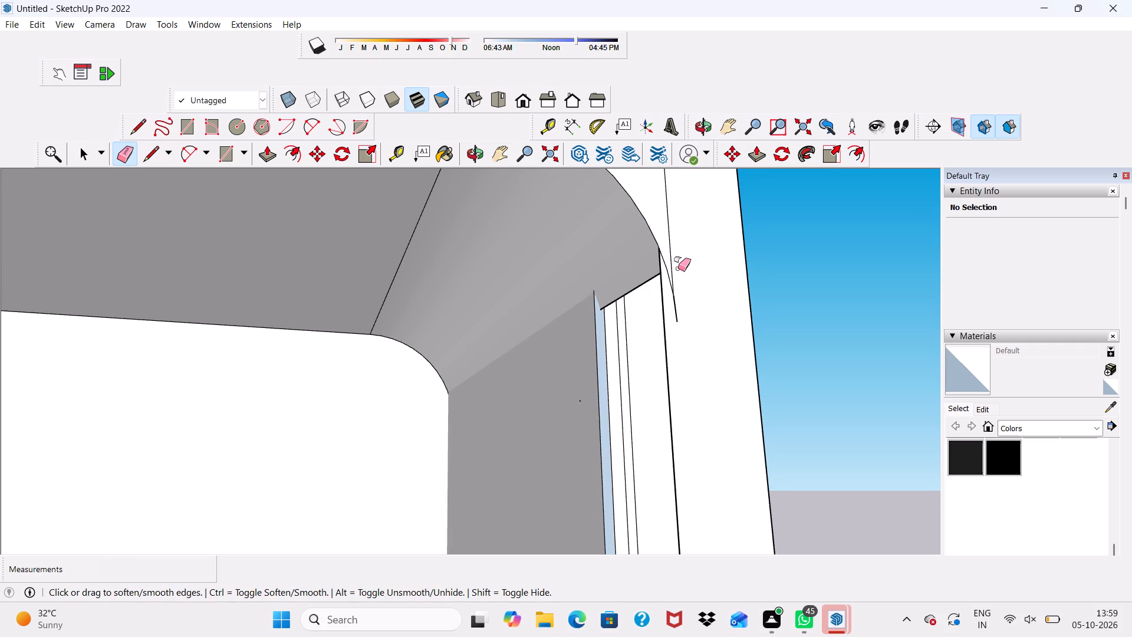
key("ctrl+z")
Erase the outer stray vertical edge and the leftover arc end on the front face beside the curved corner.
scroll(687, 242, "up", 2)
left_click(664, 229)
left_click_drag(667, 285, 666, 293)
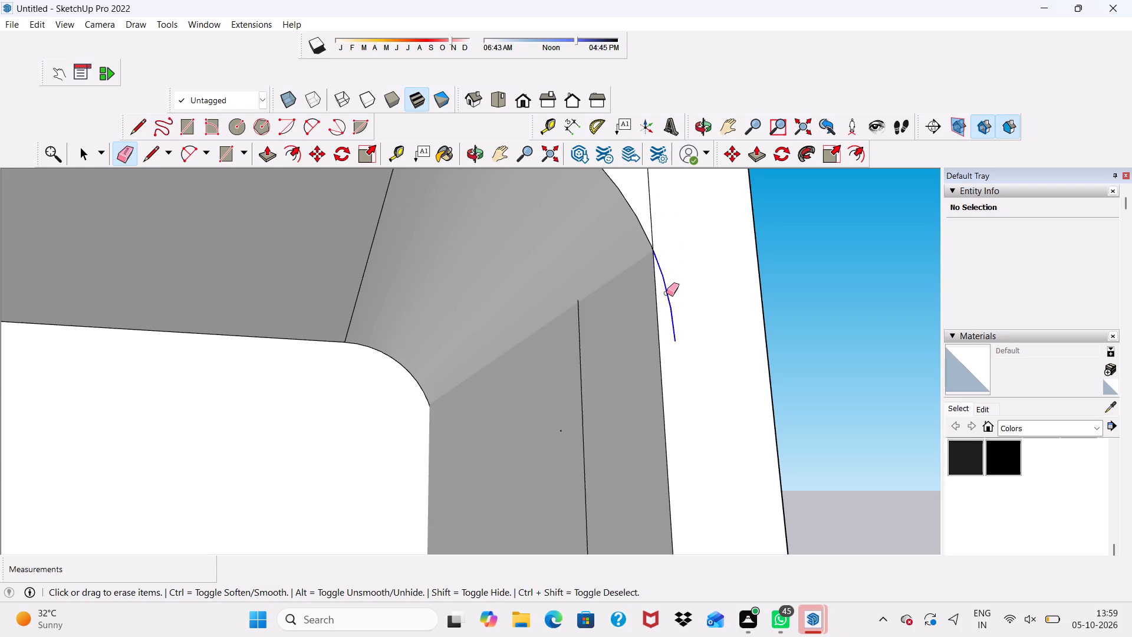
left_click_drag(666, 293, 666, 294)
scroll(666, 272, "down", 3)
scroll(574, 268, "up", 3)
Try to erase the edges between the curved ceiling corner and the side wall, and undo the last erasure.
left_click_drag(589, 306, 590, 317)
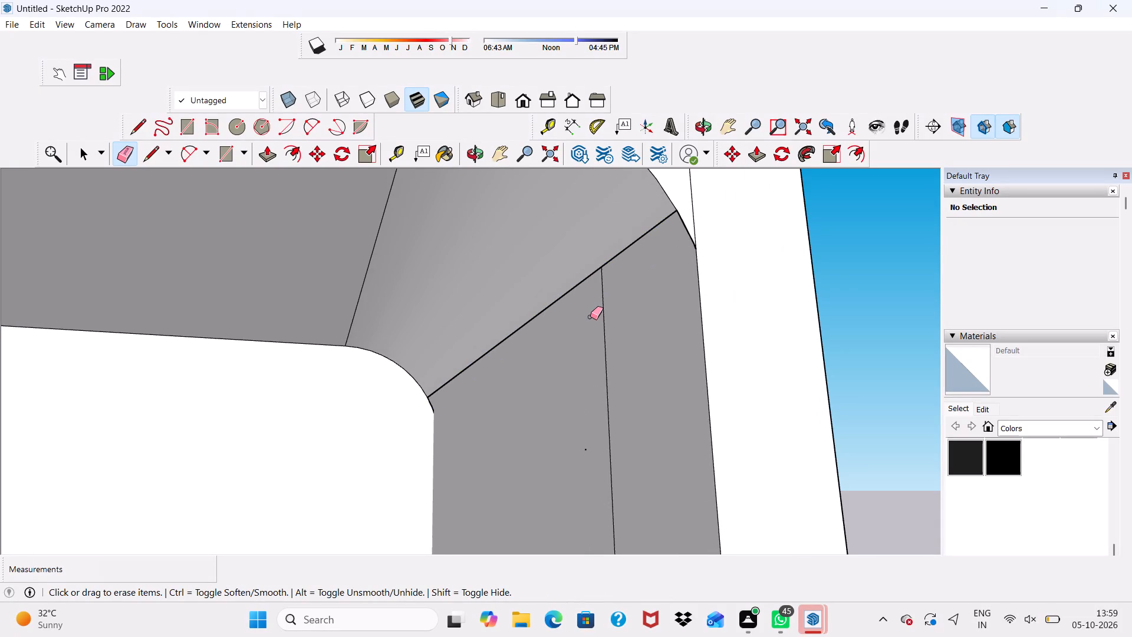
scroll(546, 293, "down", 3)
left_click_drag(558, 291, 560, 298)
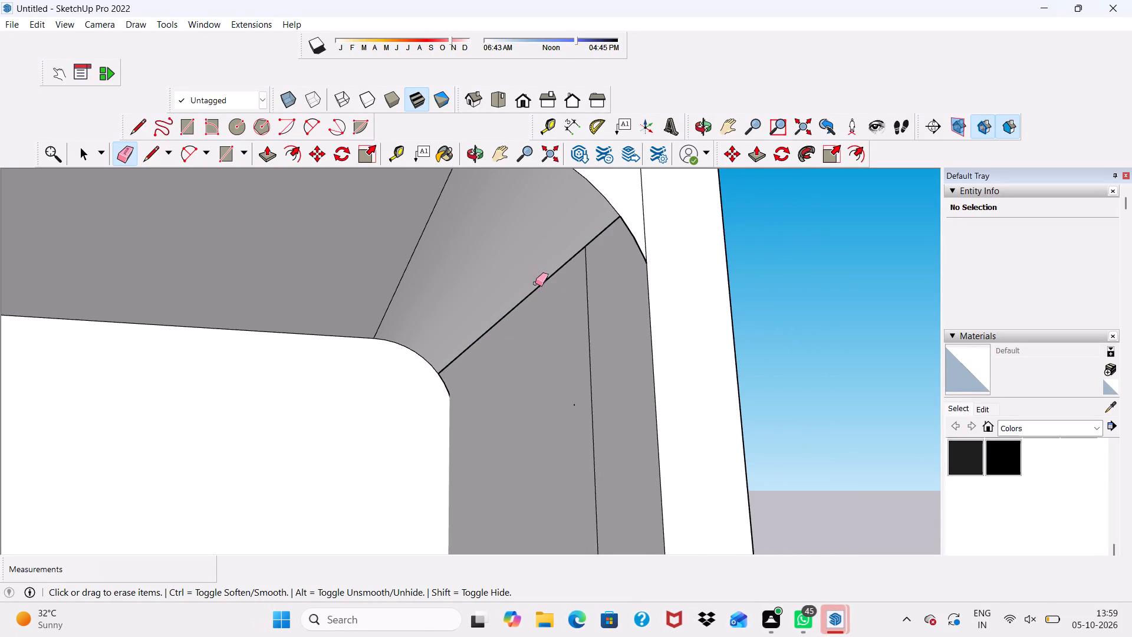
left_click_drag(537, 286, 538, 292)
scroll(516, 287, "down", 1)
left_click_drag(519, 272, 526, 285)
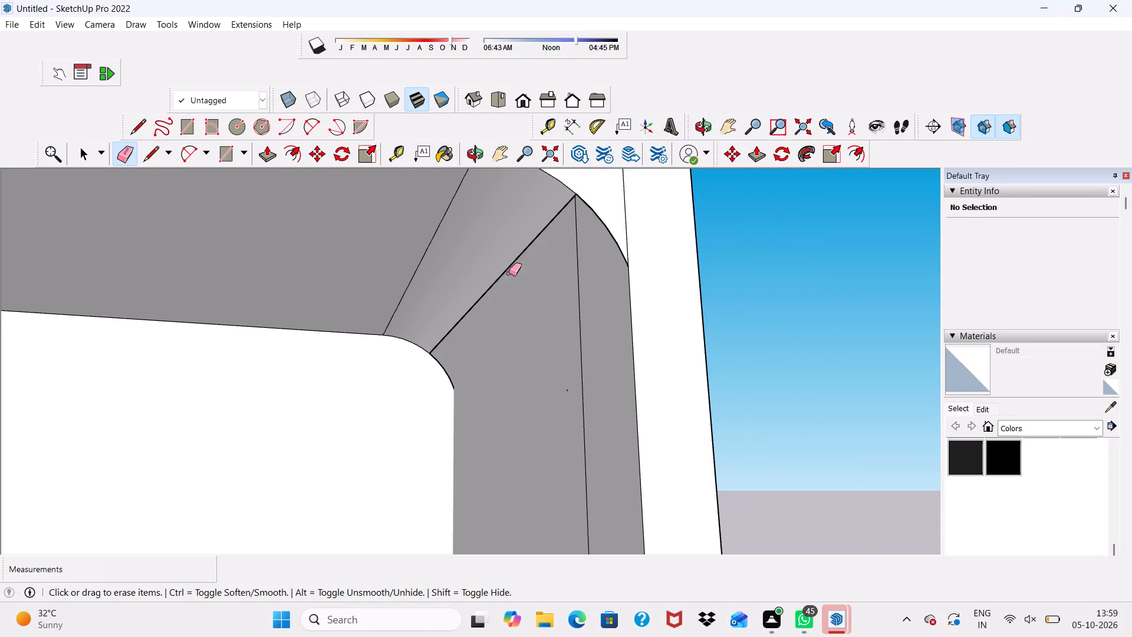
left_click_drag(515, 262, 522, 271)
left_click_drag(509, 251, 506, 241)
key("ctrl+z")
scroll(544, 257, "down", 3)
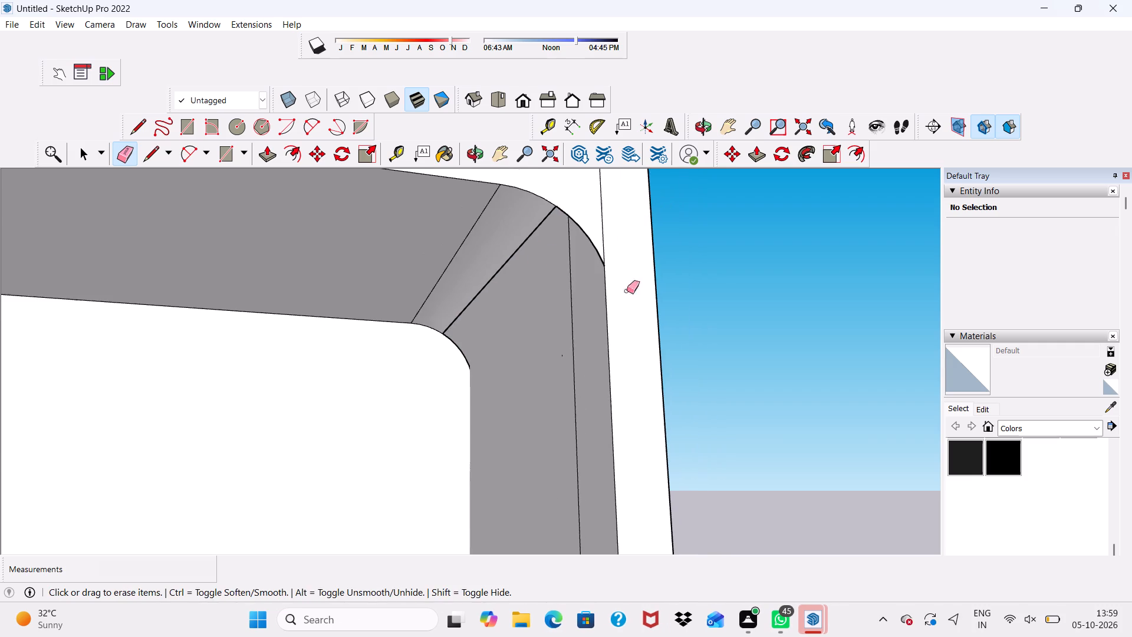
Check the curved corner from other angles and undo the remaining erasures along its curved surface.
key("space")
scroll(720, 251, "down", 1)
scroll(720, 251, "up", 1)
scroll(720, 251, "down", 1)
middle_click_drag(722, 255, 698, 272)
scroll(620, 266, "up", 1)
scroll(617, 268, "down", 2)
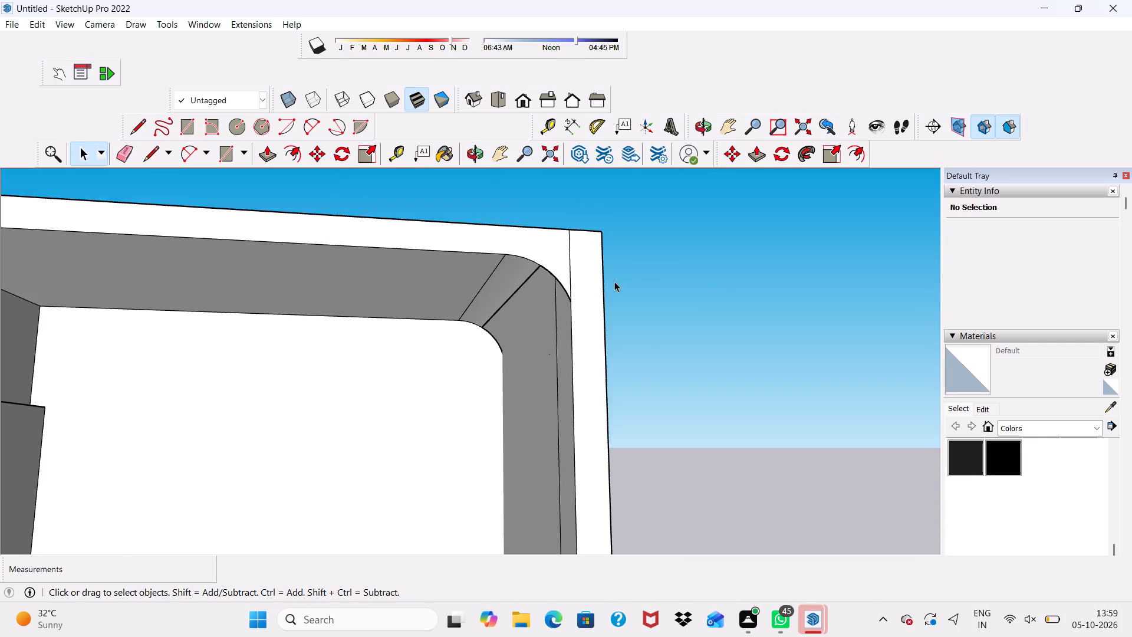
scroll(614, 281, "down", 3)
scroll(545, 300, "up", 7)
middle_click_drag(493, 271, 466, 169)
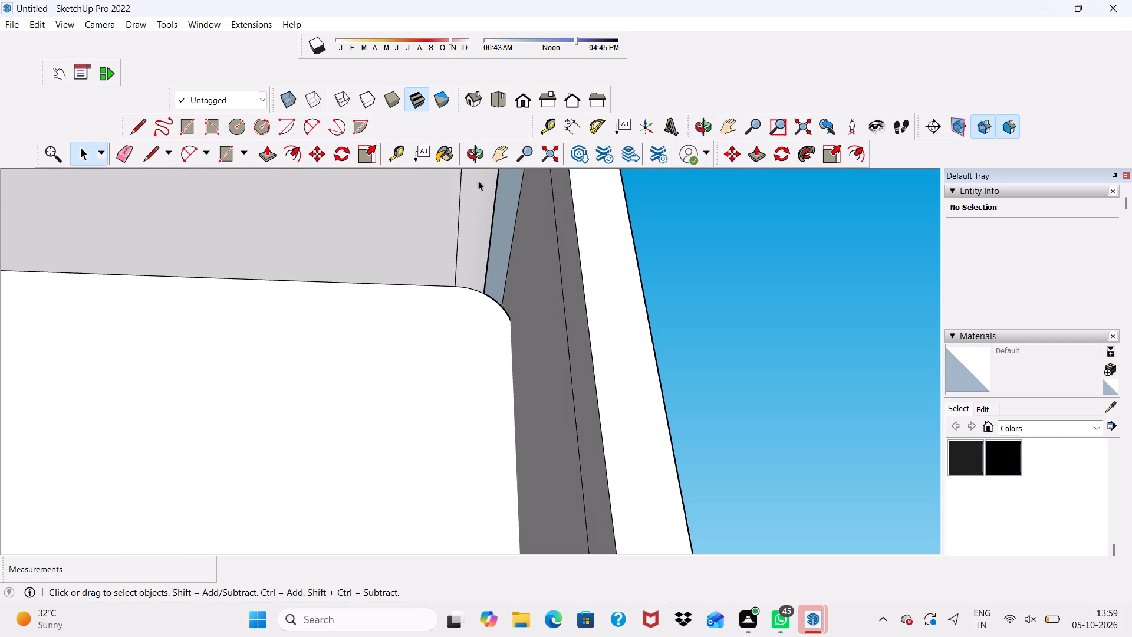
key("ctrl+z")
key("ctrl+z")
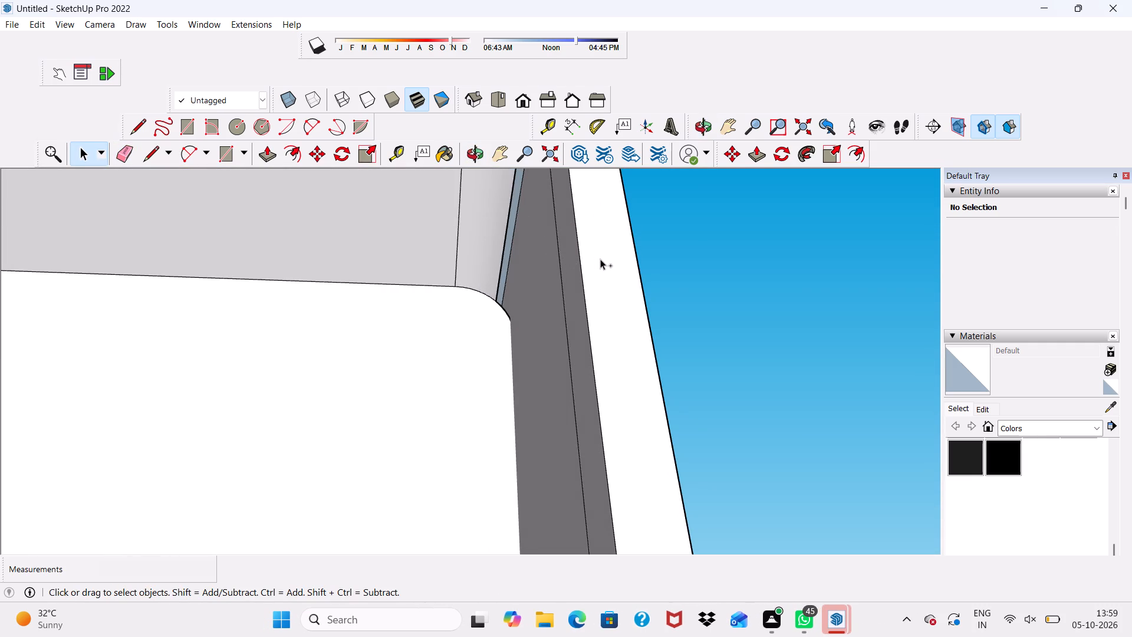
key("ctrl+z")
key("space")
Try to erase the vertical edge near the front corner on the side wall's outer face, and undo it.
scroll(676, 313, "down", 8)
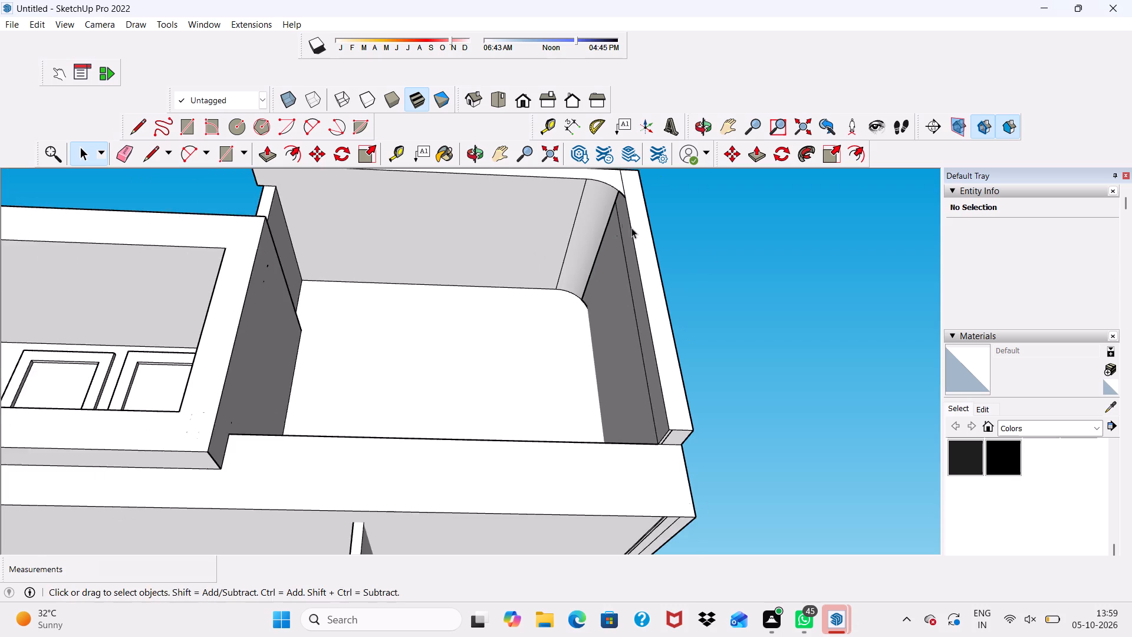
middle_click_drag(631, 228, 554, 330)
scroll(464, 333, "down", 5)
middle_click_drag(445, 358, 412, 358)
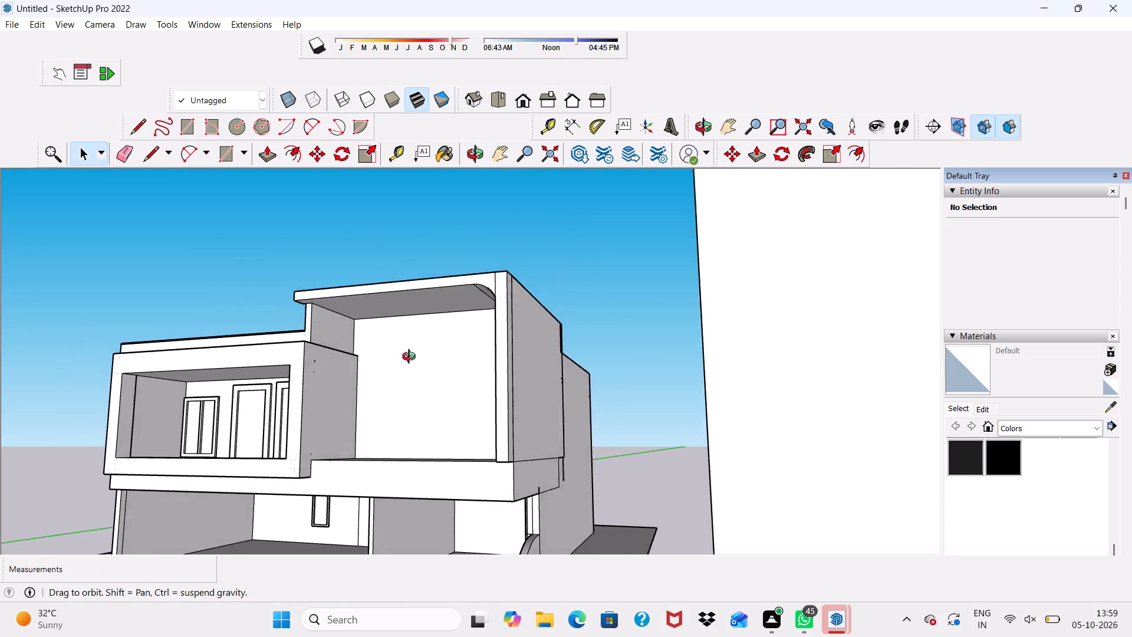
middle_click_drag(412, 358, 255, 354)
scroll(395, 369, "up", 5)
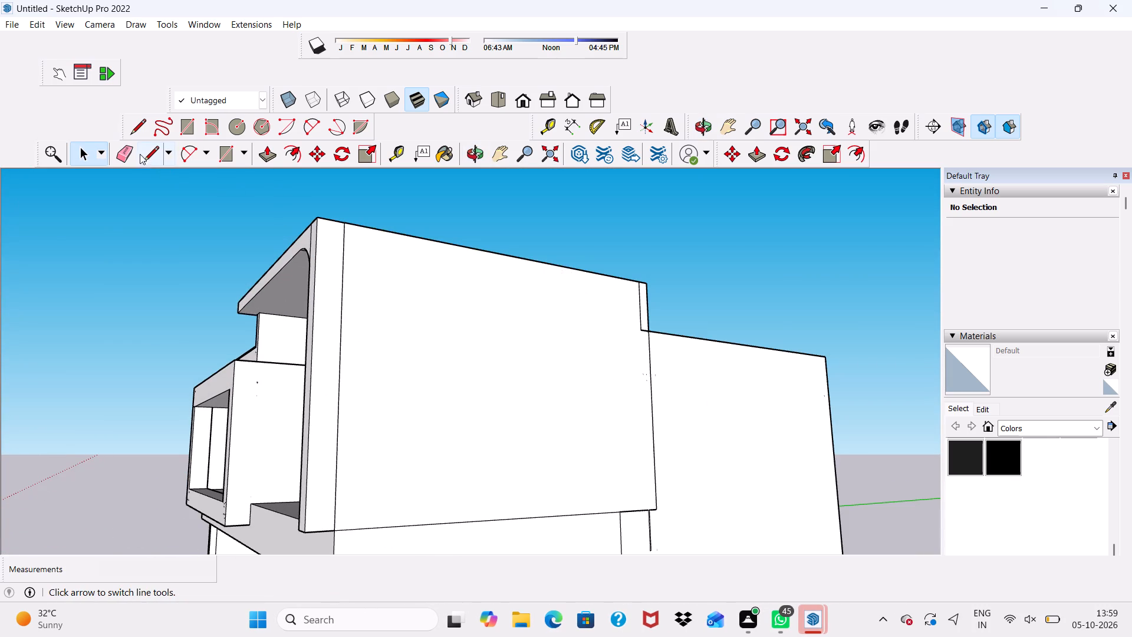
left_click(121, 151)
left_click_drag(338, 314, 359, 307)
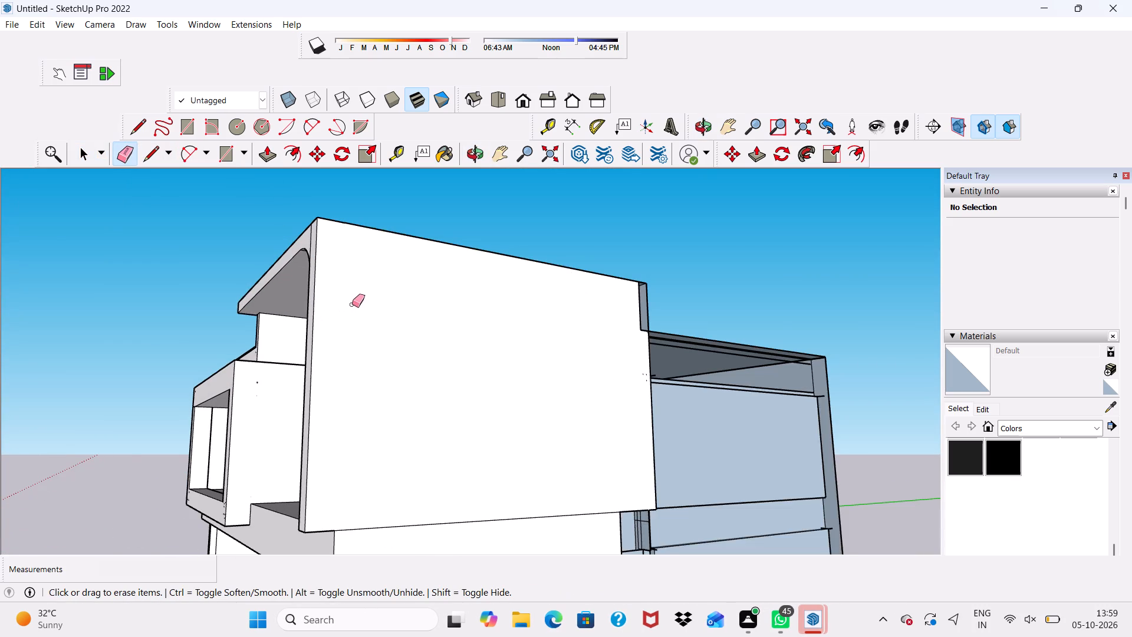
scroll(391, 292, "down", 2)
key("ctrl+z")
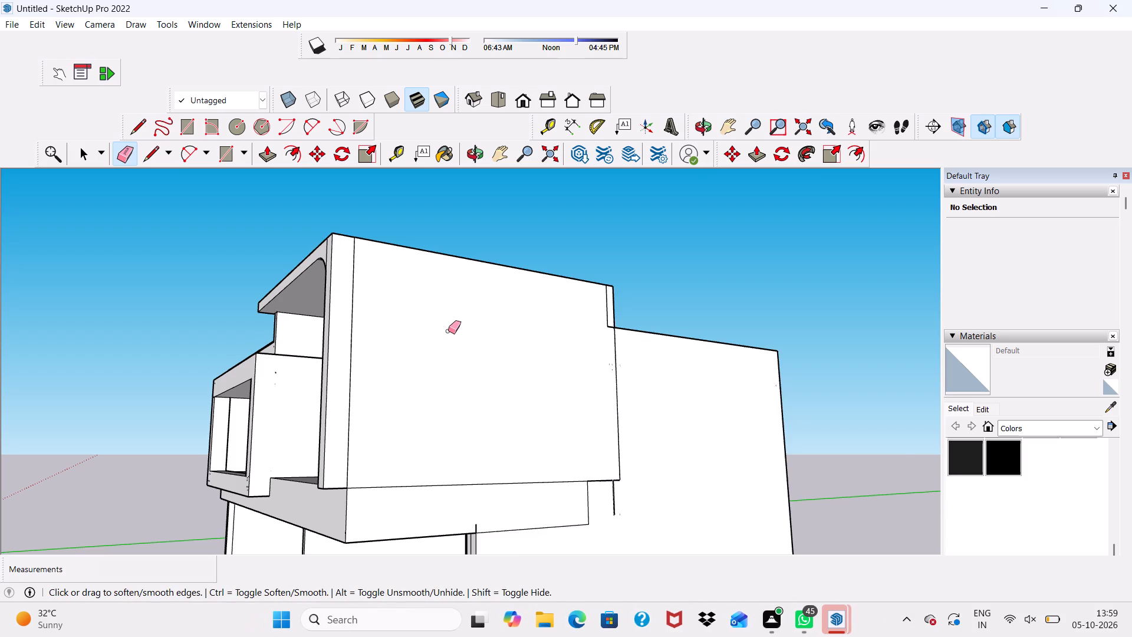
Push/Pull the thin vertical strip face on the side wall's outer side forward, flush with the wall's front end.
scroll(228, 388, "up", 2)
scroll(345, 337, "up", 2)
key("space")
scroll(398, 333, "up", 2)
middle_click_drag(377, 342, 383, 342)
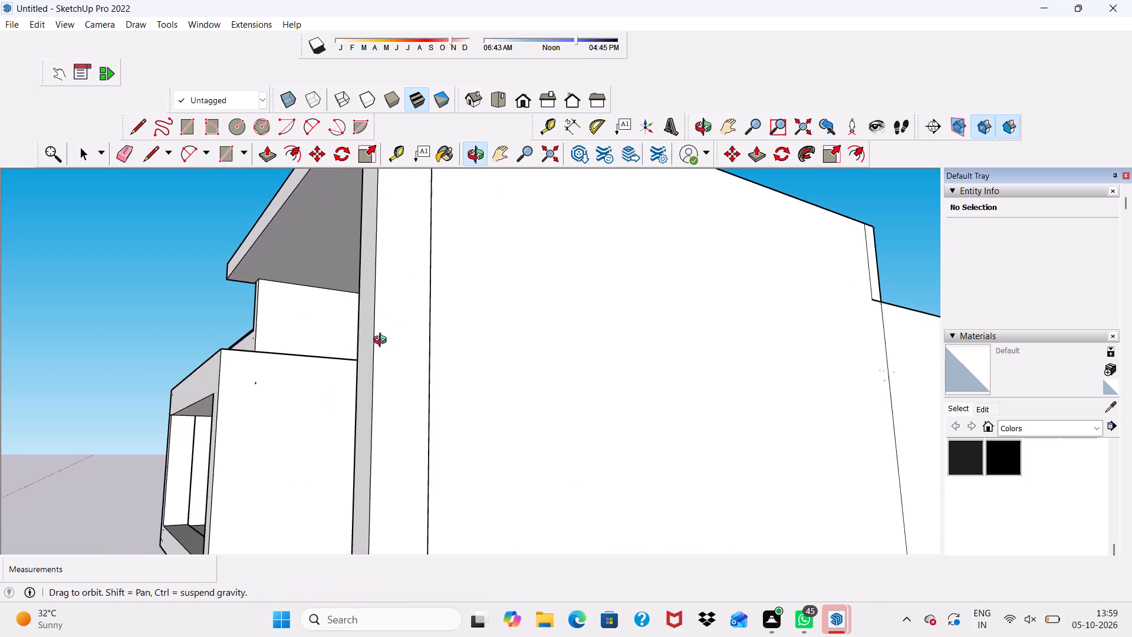
middle_click_drag(383, 342, 439, 381)
scroll(508, 365, "up", 8)
scroll(466, 148, "down", 3)
middle_click_drag(501, 261, 555, 271)
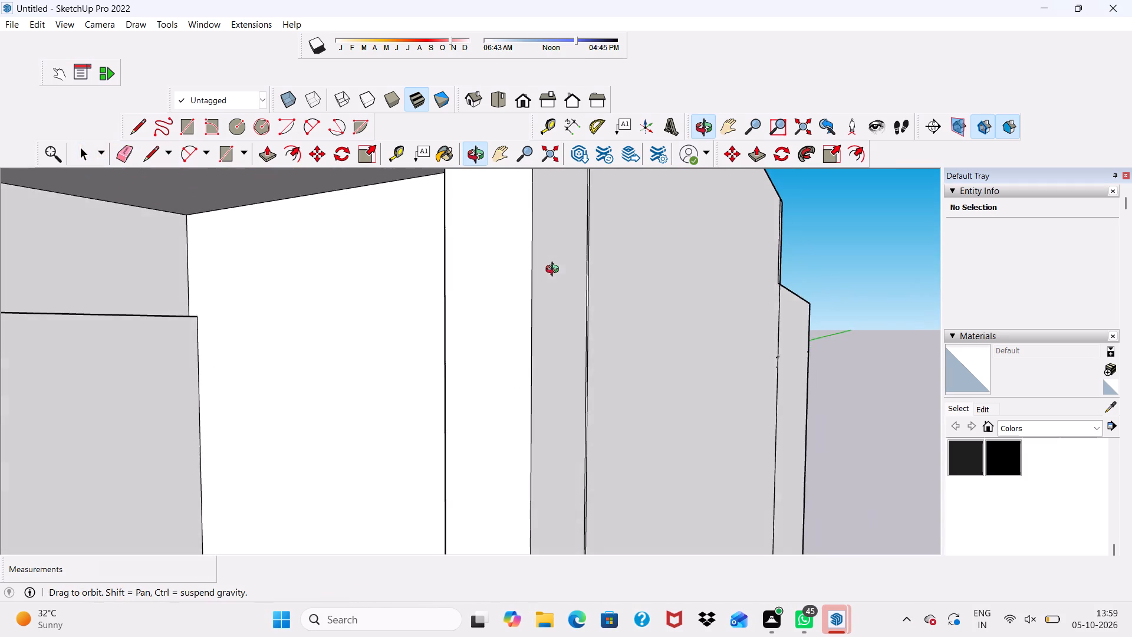
middle_click_drag(555, 271, 561, 267)
scroll(567, 267, "up", 16)
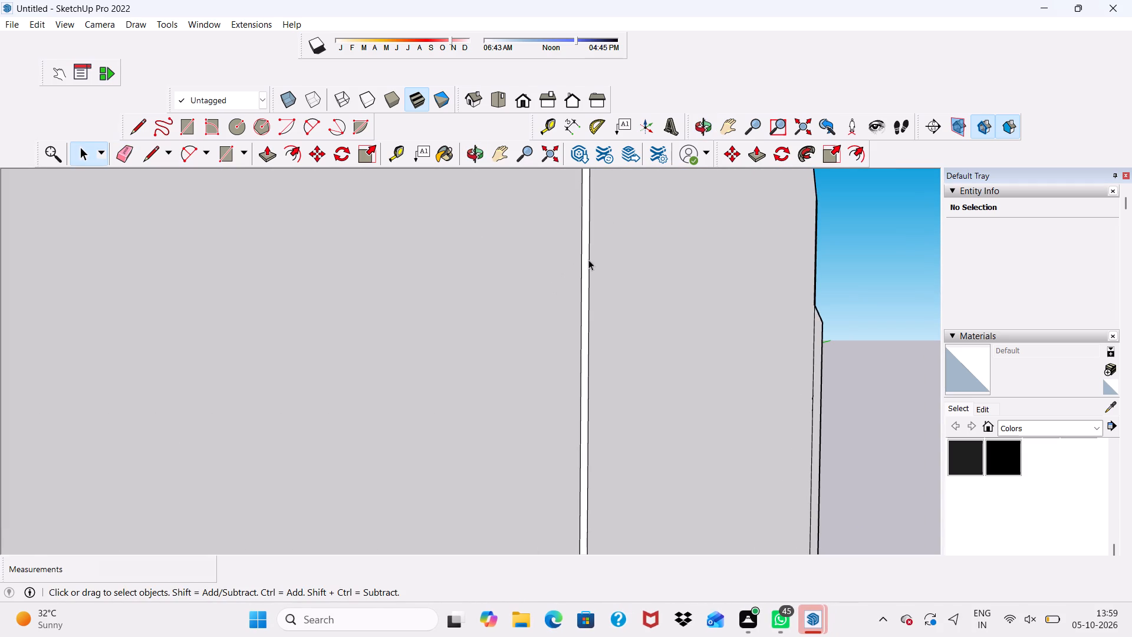
left_click(586, 260)
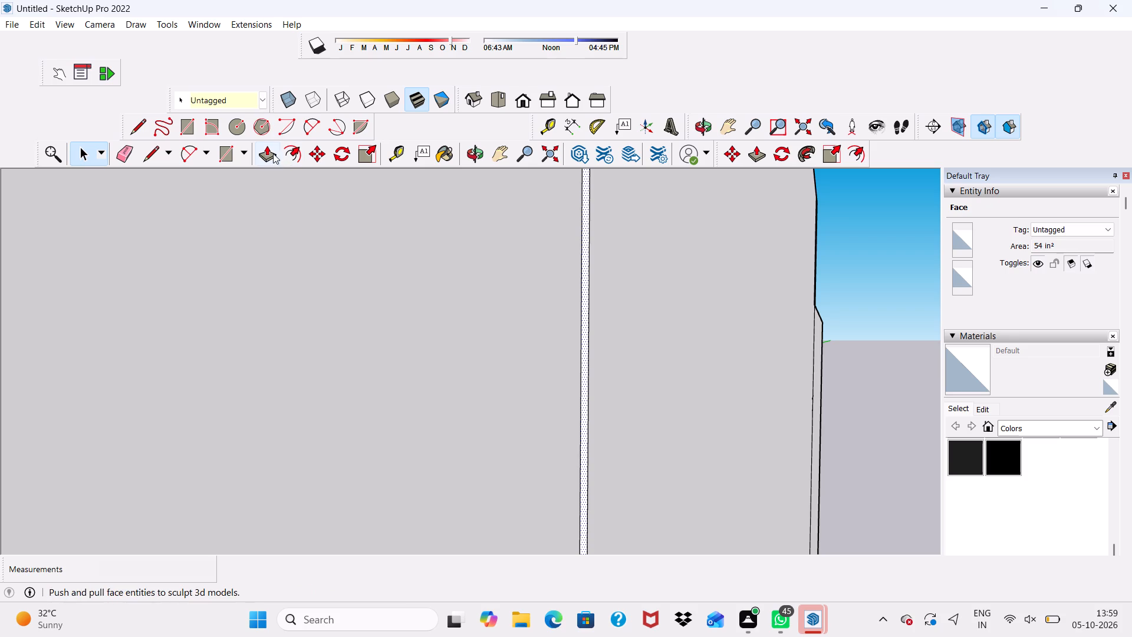
left_click(273, 153)
left_click(582, 306)
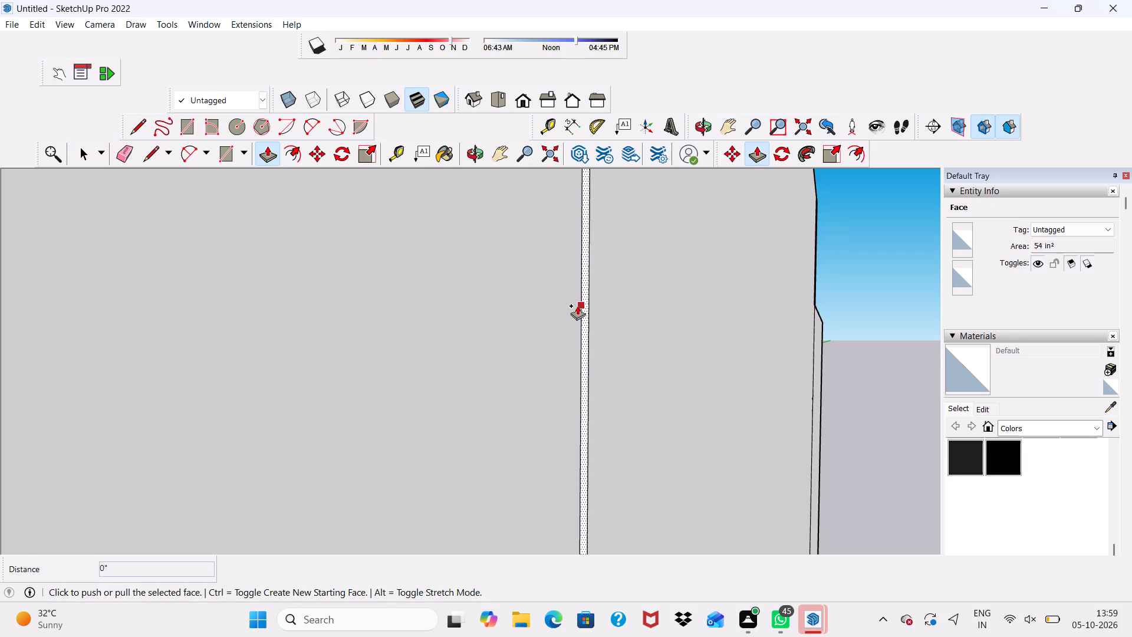
scroll(484, 331, "down", 2)
scroll(477, 336, "up", 1)
scroll(498, 304, "down", 7)
scroll(462, 296, "up", 1)
scroll(462, 297, "down", 2)
scroll(462, 297, "up", 1)
scroll(462, 297, "down", 3)
scroll(346, 320, "up", 2)
scroll(314, 326, "down", 1)
middle_click(314, 327)
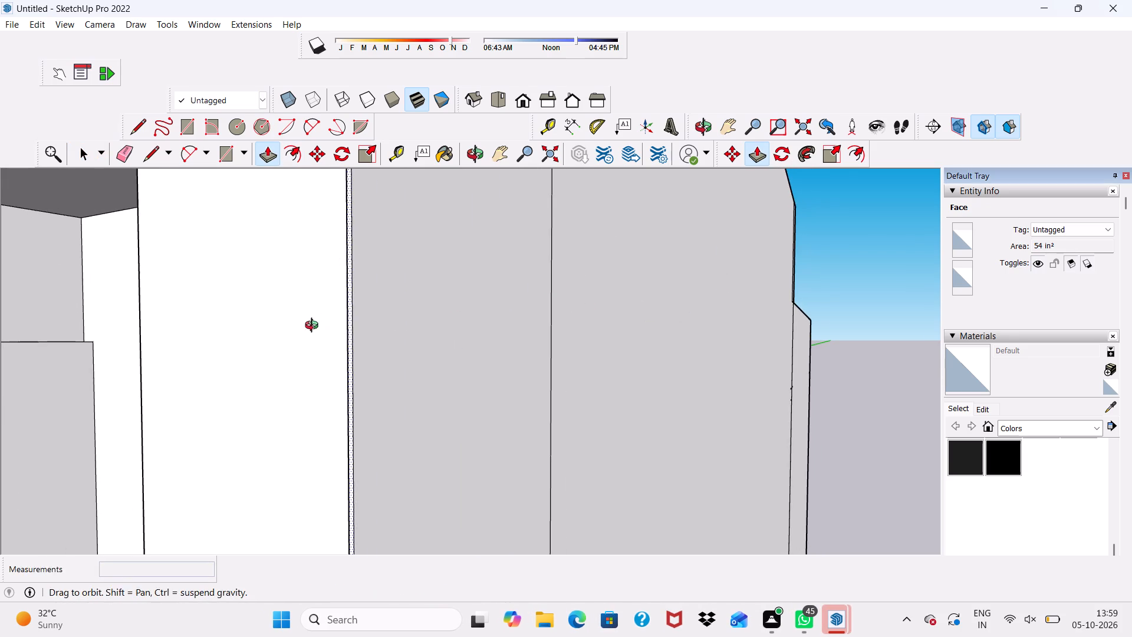
left_click(311, 328)
scroll(320, 313, "down", 5)
key("space")
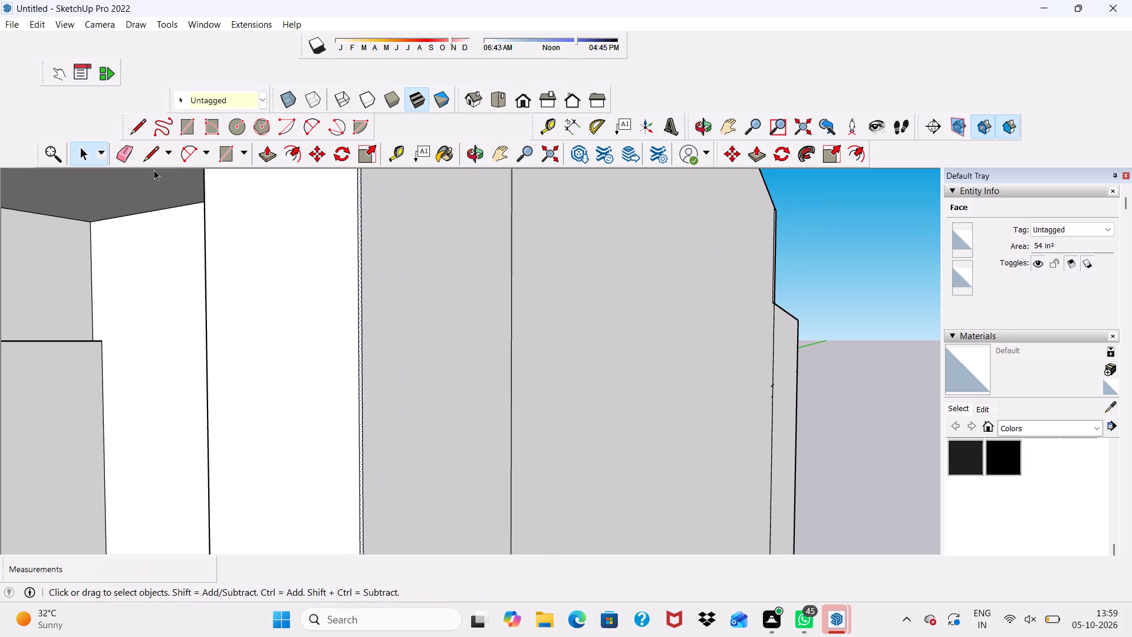
Erase the leftover vertical edge near the front corner on the side wall's outer face.
left_click(119, 141)
scroll(153, 211, "down", 4)
scroll(350, 317, "down", 3)
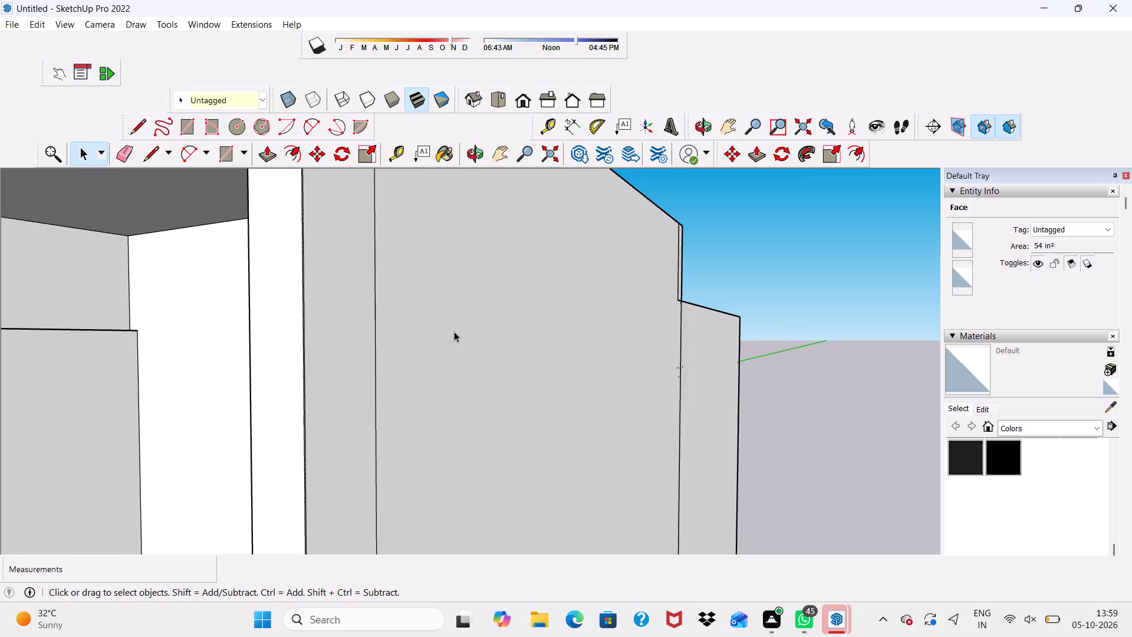
left_click(125, 153)
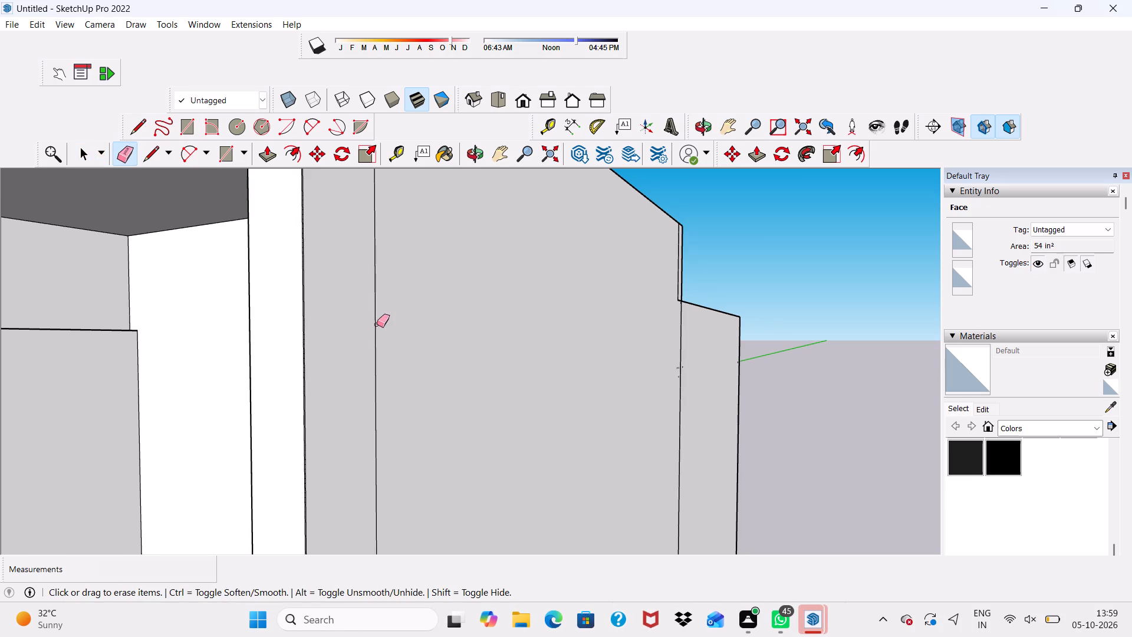
left_click_drag(380, 322, 375, 328)
scroll(384, 295, "down", 2)
scroll(388, 298, "up", 1)
scroll(395, 303, "down", 13)
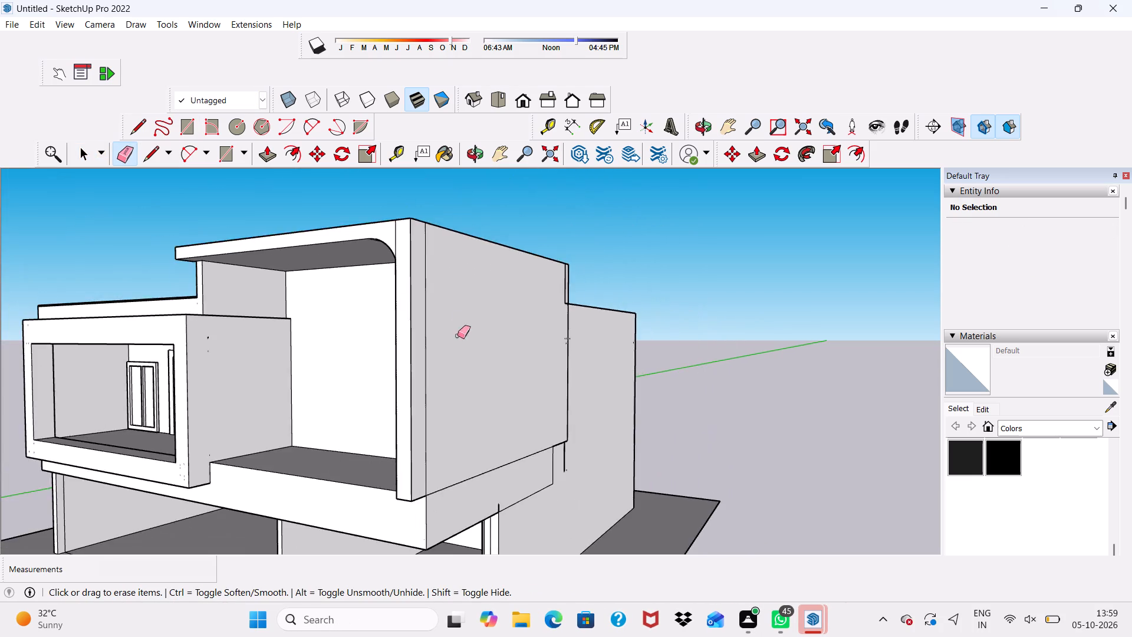
middle_click_drag(458, 336, 409, 345)
left_click(360, 350)
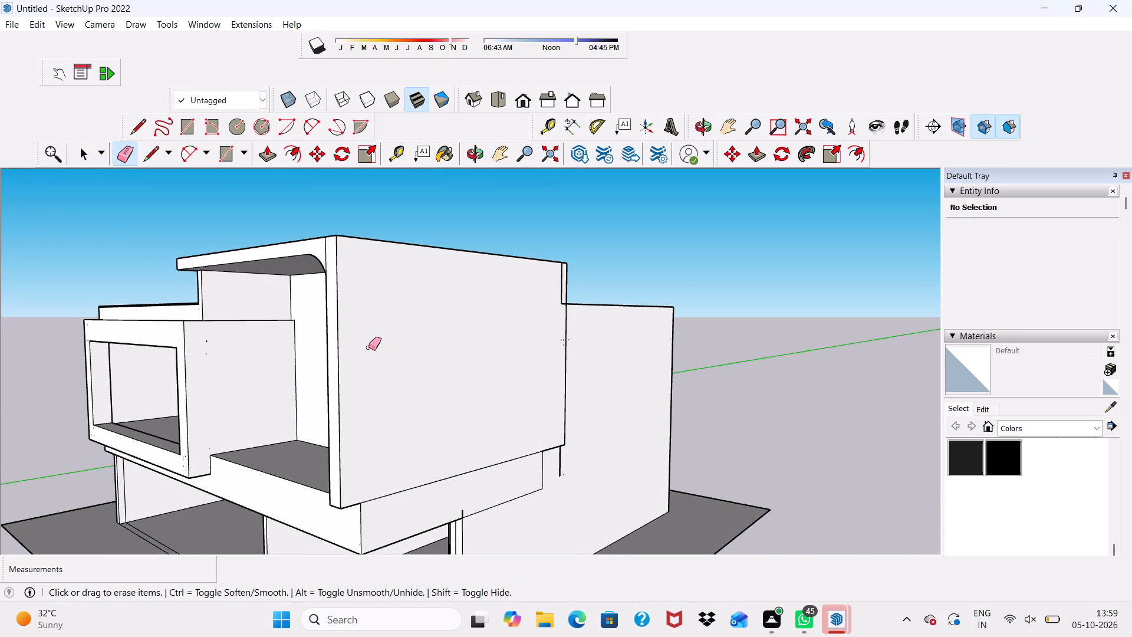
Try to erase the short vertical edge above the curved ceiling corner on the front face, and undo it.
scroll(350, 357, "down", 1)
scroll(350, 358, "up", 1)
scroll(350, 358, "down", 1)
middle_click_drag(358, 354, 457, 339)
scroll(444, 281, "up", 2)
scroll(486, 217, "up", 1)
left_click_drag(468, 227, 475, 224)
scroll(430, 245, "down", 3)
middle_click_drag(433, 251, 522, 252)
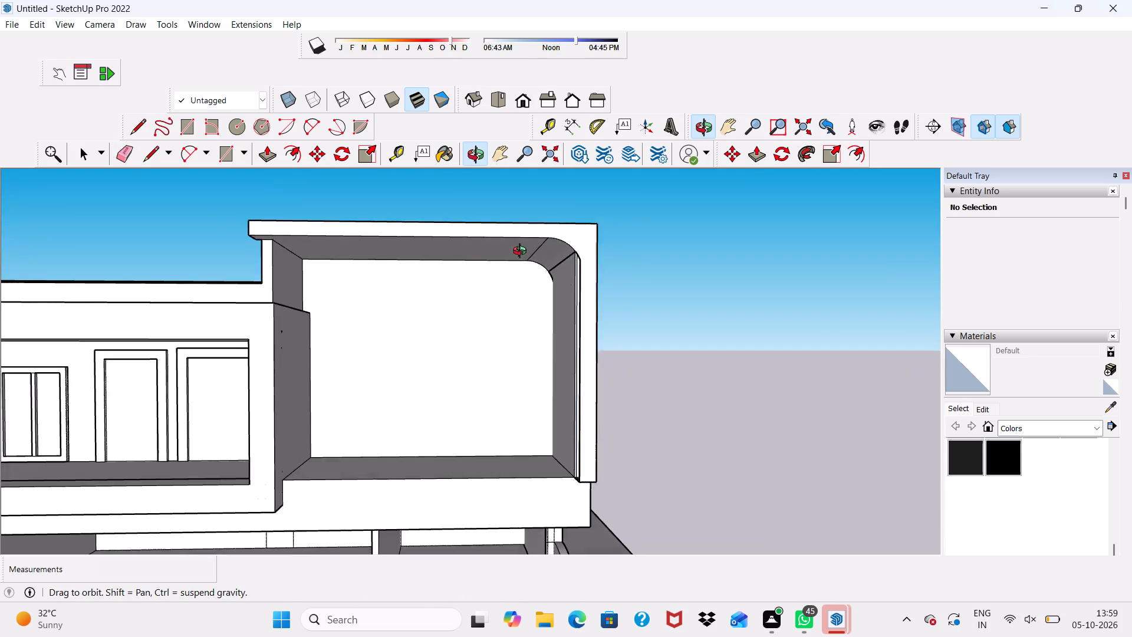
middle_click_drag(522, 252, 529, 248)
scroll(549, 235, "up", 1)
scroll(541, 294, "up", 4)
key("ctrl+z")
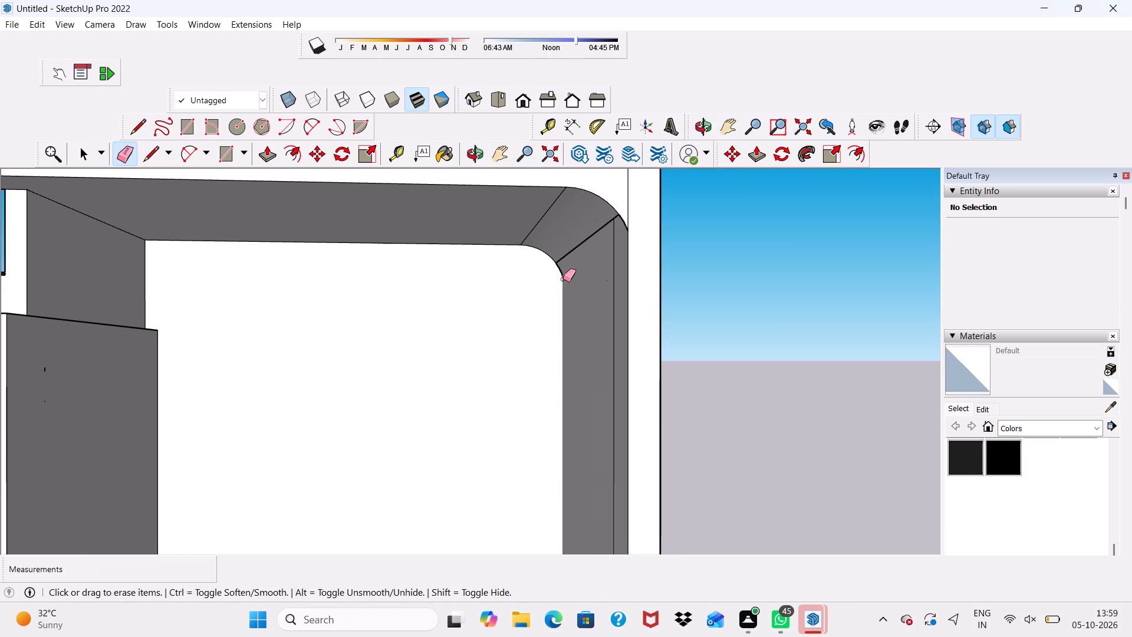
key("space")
Examine the curved corner, the roof edge and the side wall's front face from other angles.
scroll(588, 265, "down", 3)
scroll(618, 190, "down", 8)
scroll(582, 268, "up", 1)
middle_click(582, 270)
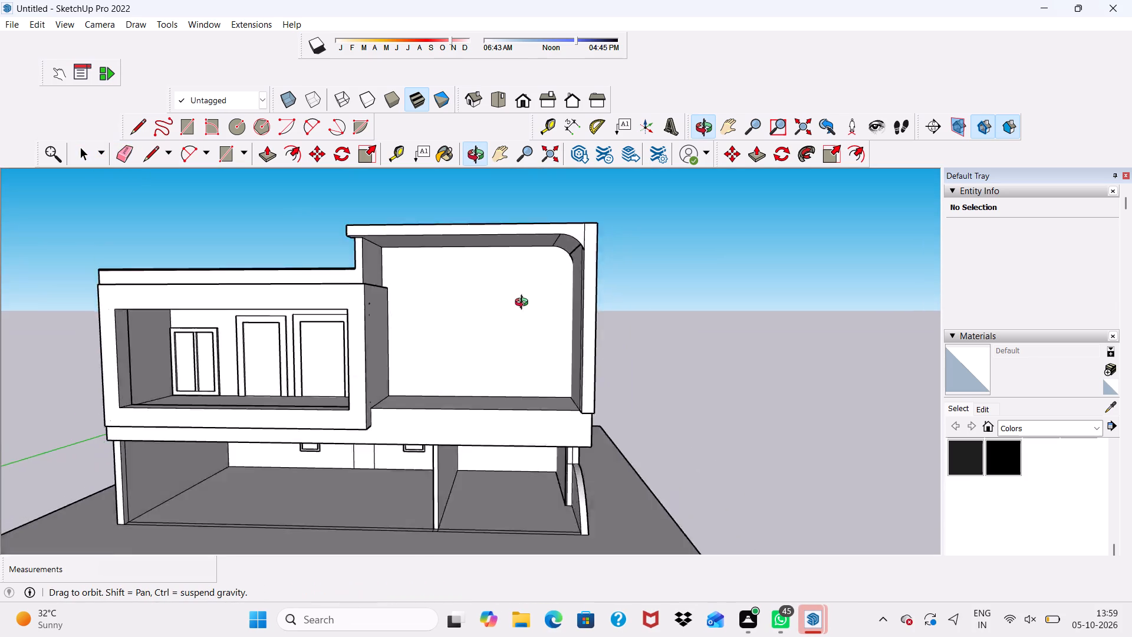
scroll(585, 267, "up", 6)
scroll(574, 242, "down", 3)
middle_click_drag(554, 275, 455, 342)
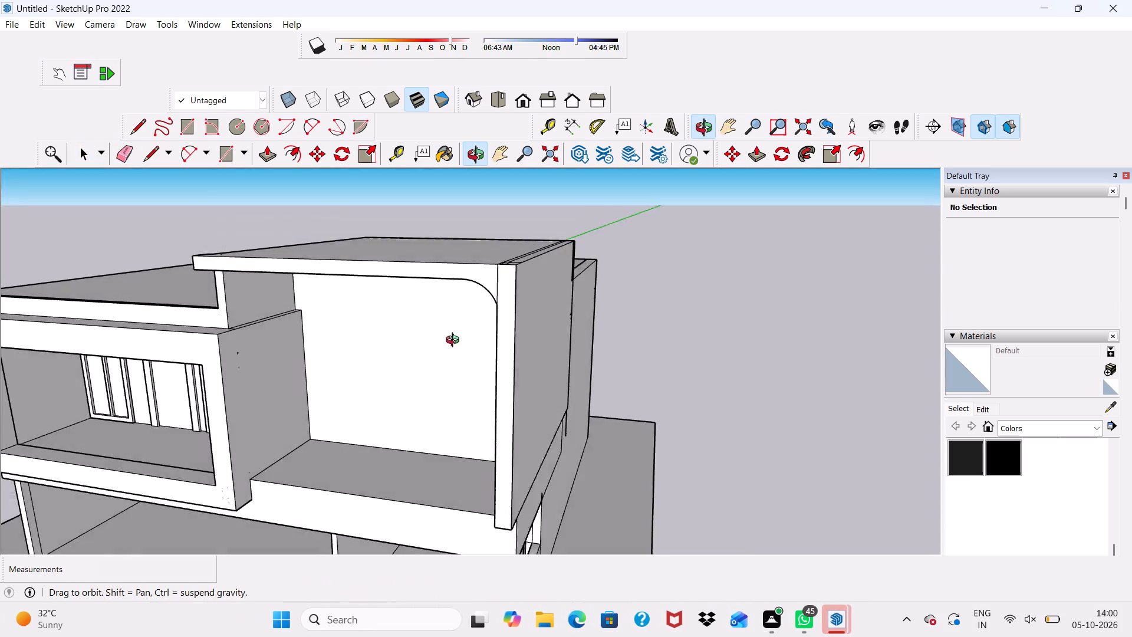
middle_click_drag(455, 342, 500, 326)
scroll(489, 333, "down", 2)
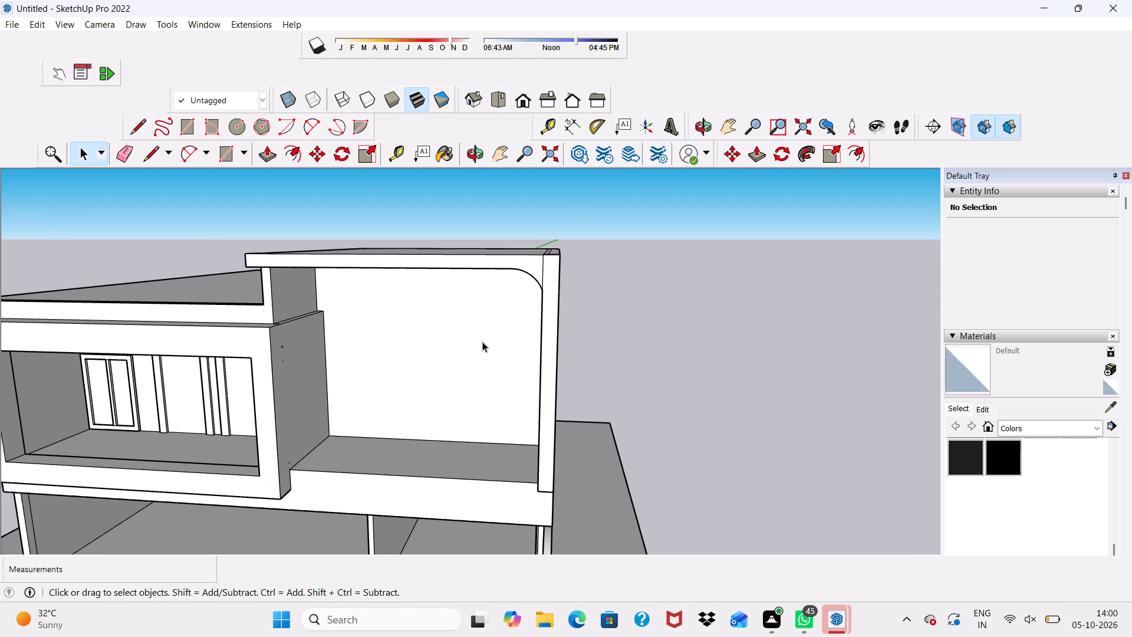
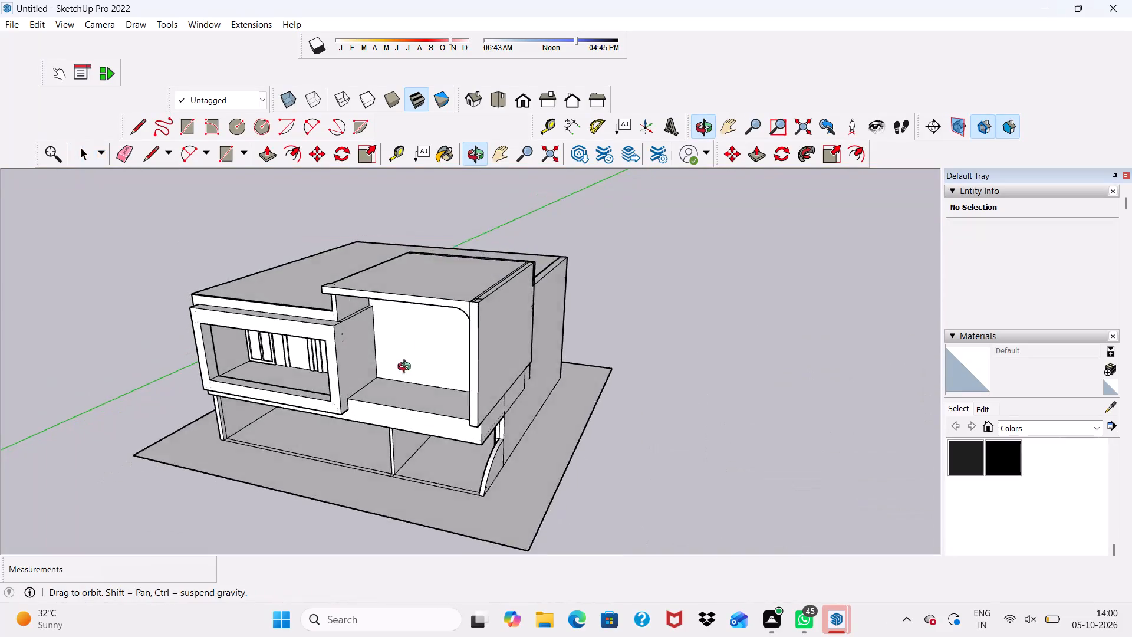
Erase the leftover lengthwise strip edges and the short cross edges on the curved room's roof along the side wall.
scroll(512, 270, "up", 10)
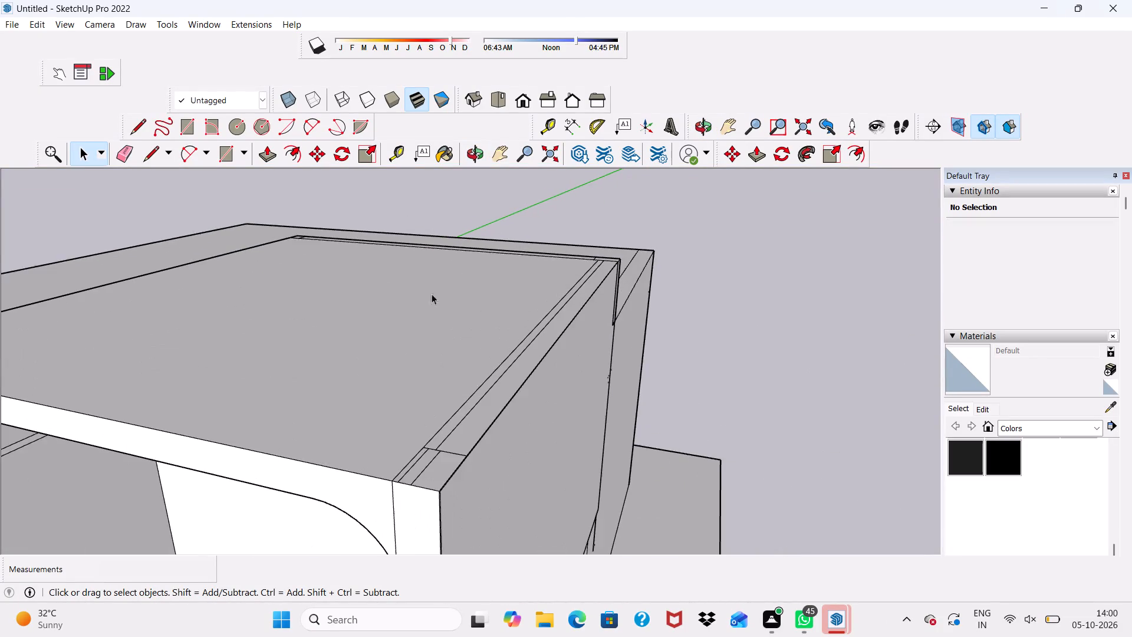
scroll(404, 375, "up", 1)
left_click(123, 158)
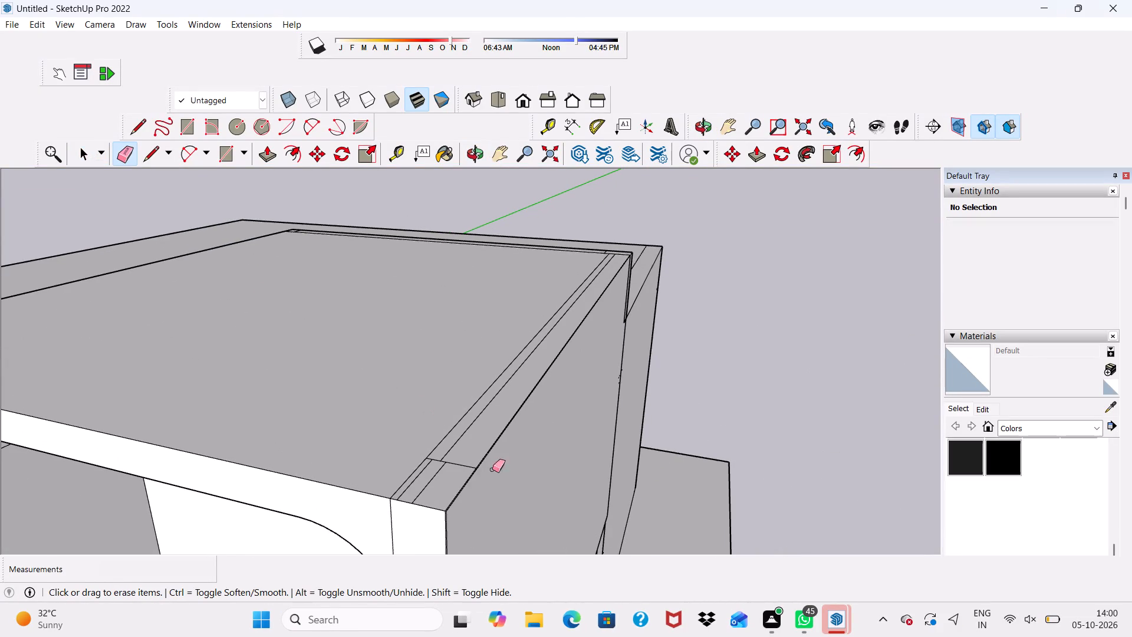
left_click(500, 389)
left_click_drag(487, 381, 490, 389)
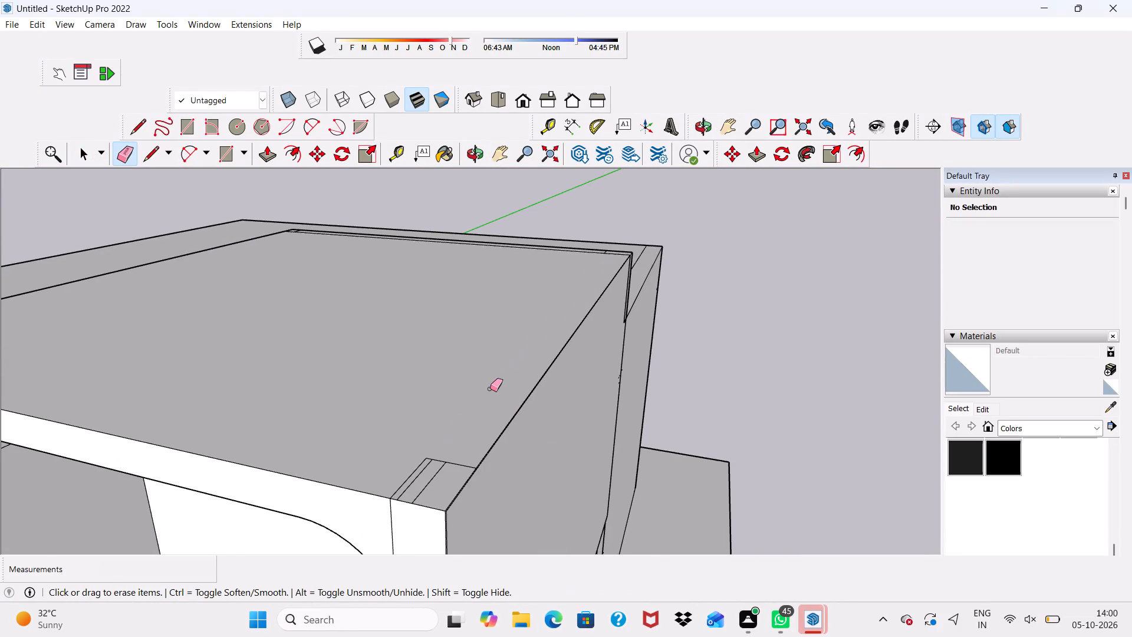
scroll(420, 459, "up", 3)
left_click_drag(406, 478, 445, 508)
left_click_drag(465, 468, 466, 468)
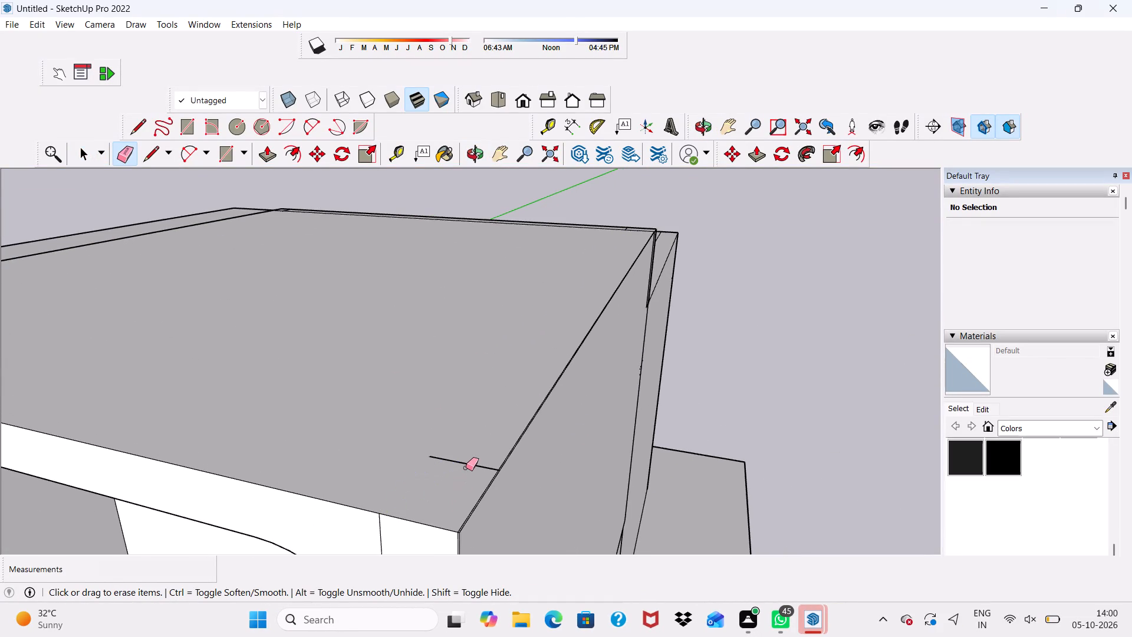
left_click_drag(466, 468, 472, 464)
left_click_drag(450, 450, 436, 458)
scroll(445, 443, "down", 1)
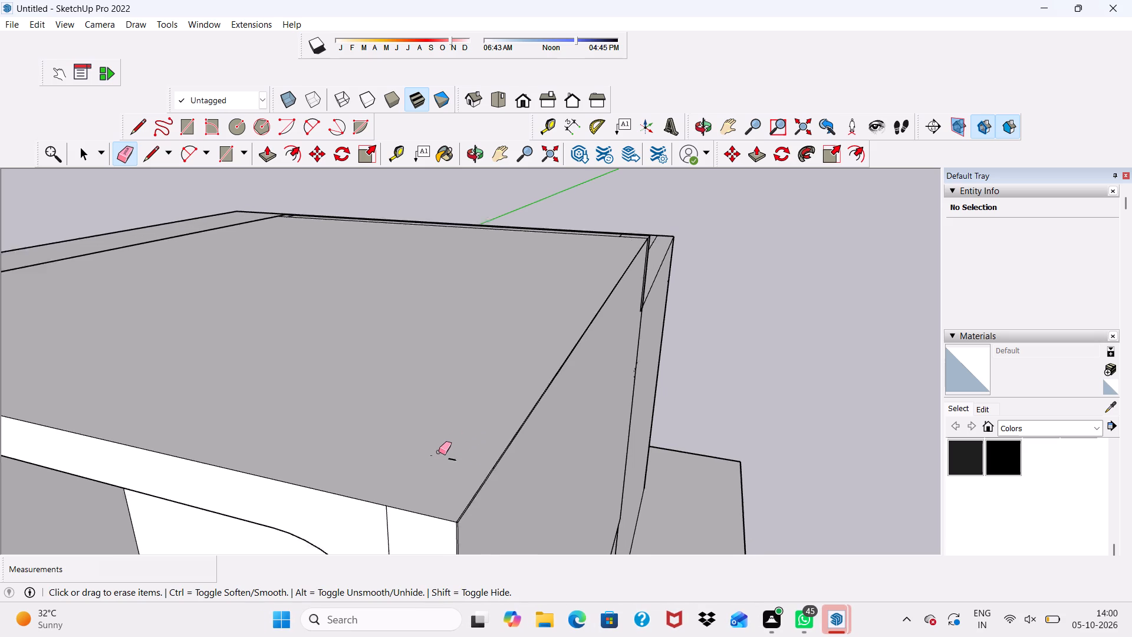
scroll(438, 455, "up", 5)
left_click_drag(470, 464, 440, 461)
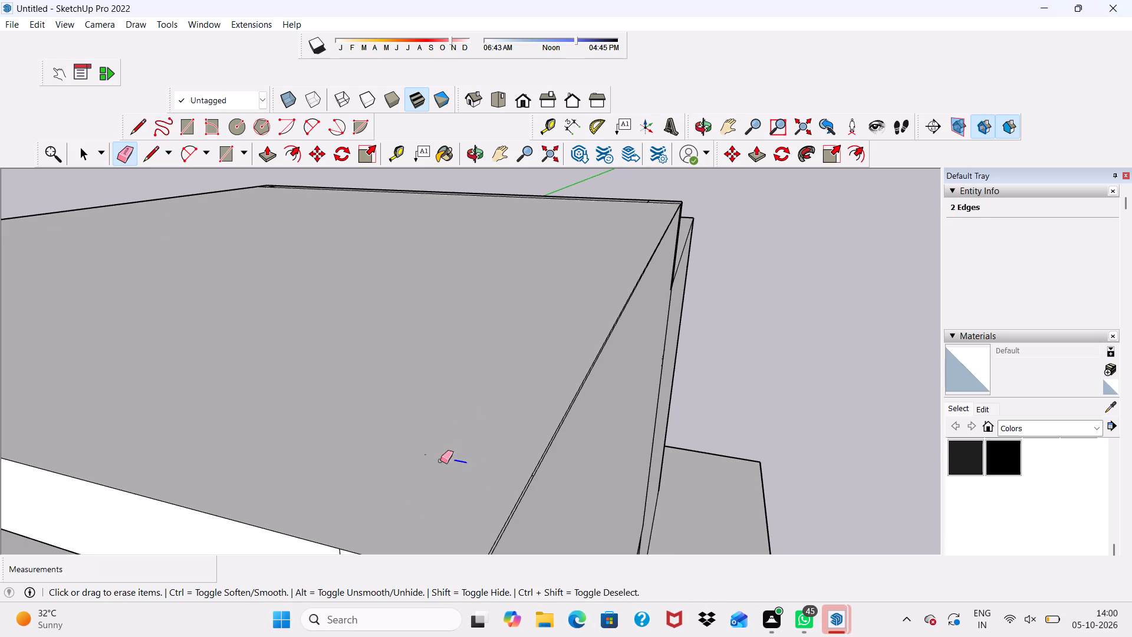
left_click_drag(440, 461, 427, 455)
scroll(424, 419, "down", 7)
Erase the leftover vertical edges and the short horizontal edge on the side wall's outer face where the roof steps down.
middle_click_drag(621, 313, 416, 325)
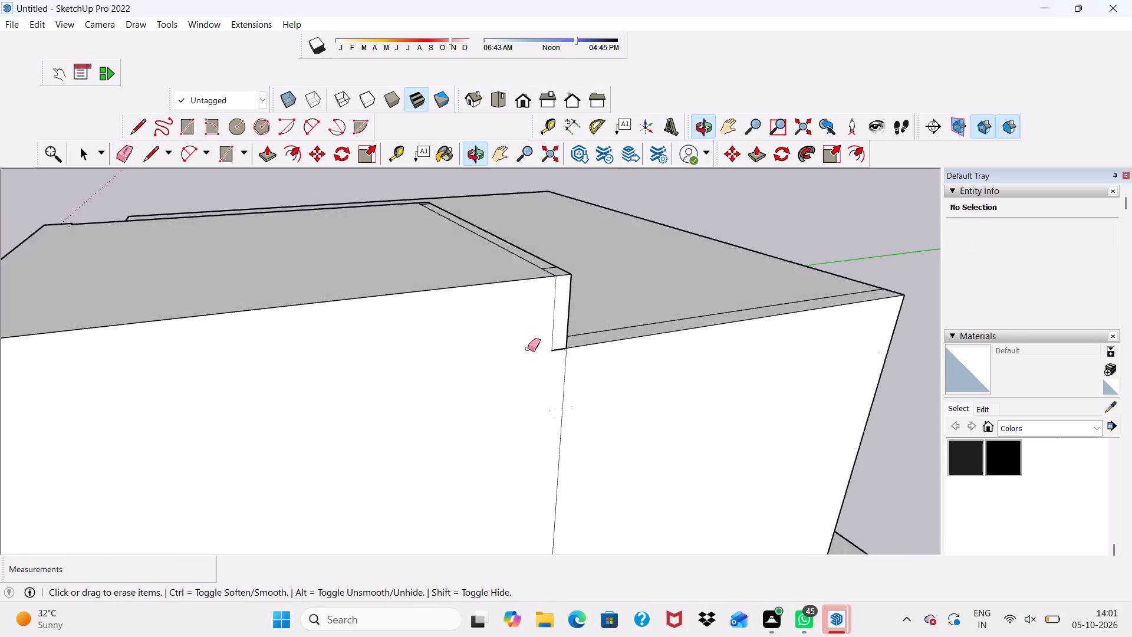
scroll(528, 345, "up", 3)
scroll(564, 275, "up", 2)
scroll(571, 339, "down", 8)
scroll(566, 324, "up", 3)
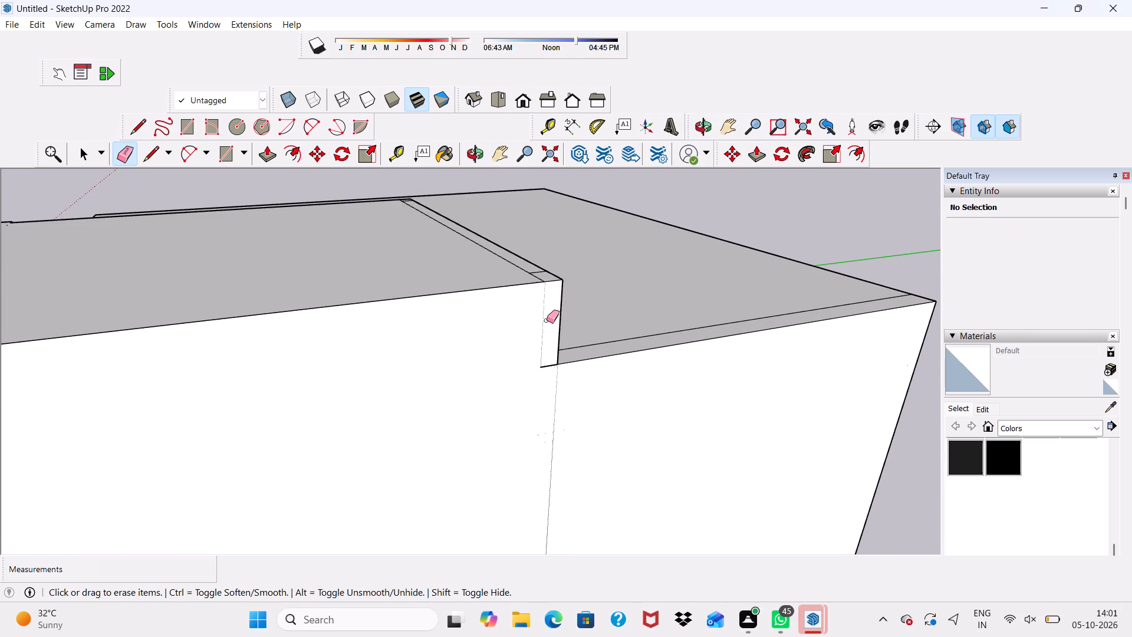
left_click_drag(547, 320, 534, 329)
left_click_drag(547, 354, 552, 390)
left_click_drag(559, 412, 554, 423)
left_click_drag(554, 438, 560, 463)
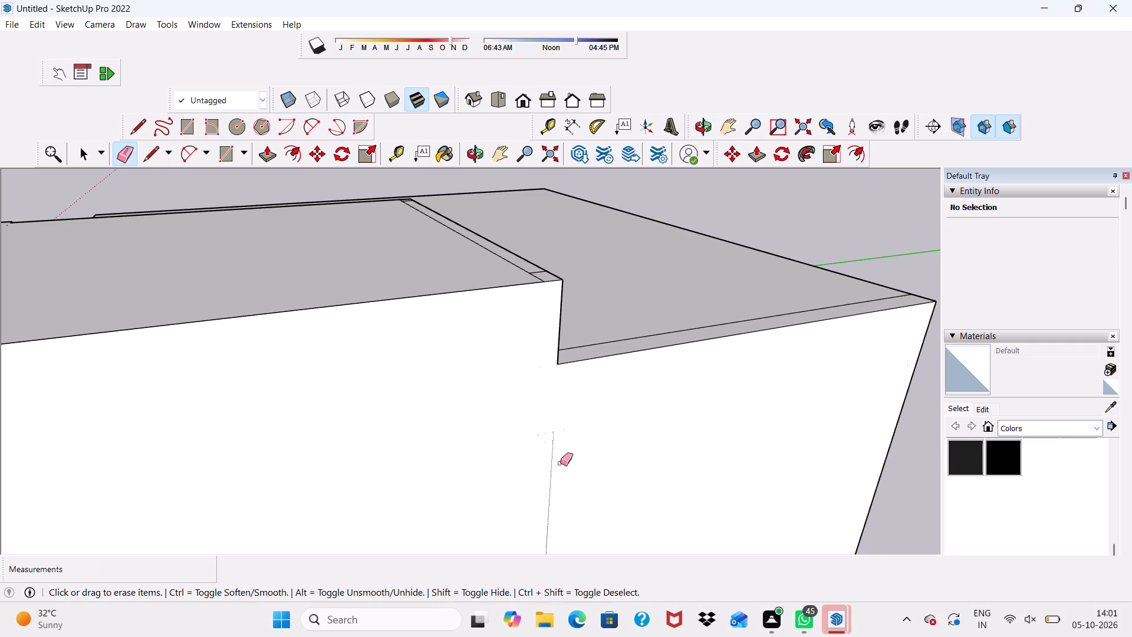
left_click_drag(560, 463, 550, 477)
Push/Pull the side wall's inner face about 1' 6 3/8" into the curved room, covering the leftover vertical strips.
scroll(539, 396, "down", 8)
middle_click_drag(396, 311, 566, 275)
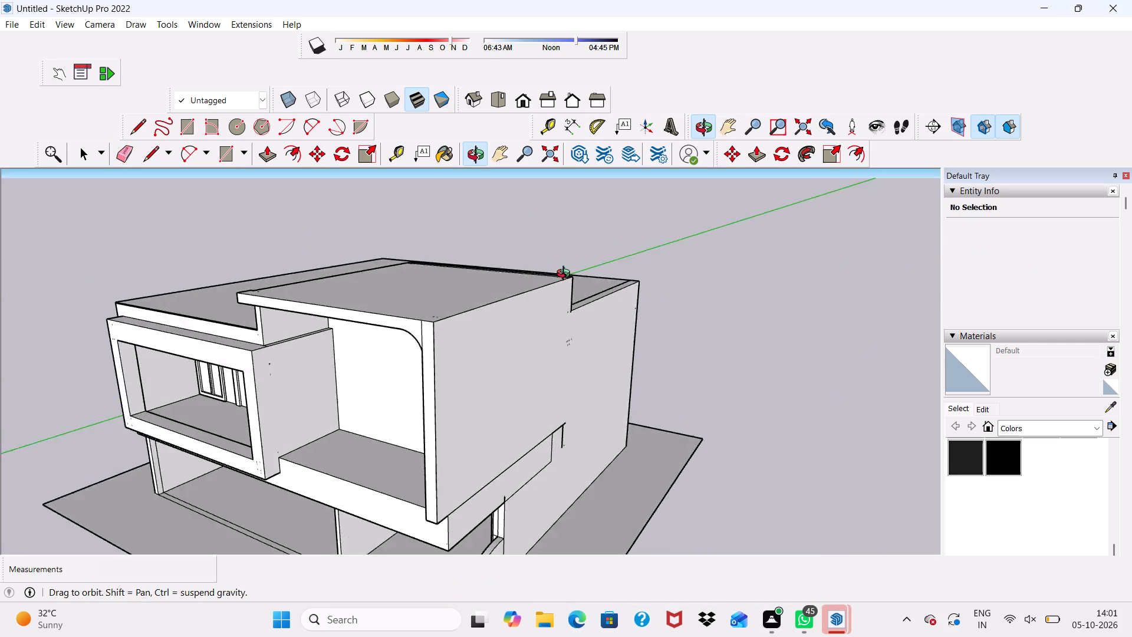
middle_click_drag(566, 275, 694, 192)
scroll(654, 215, "up", 4)
middle_click_drag(540, 297, 572, 278)
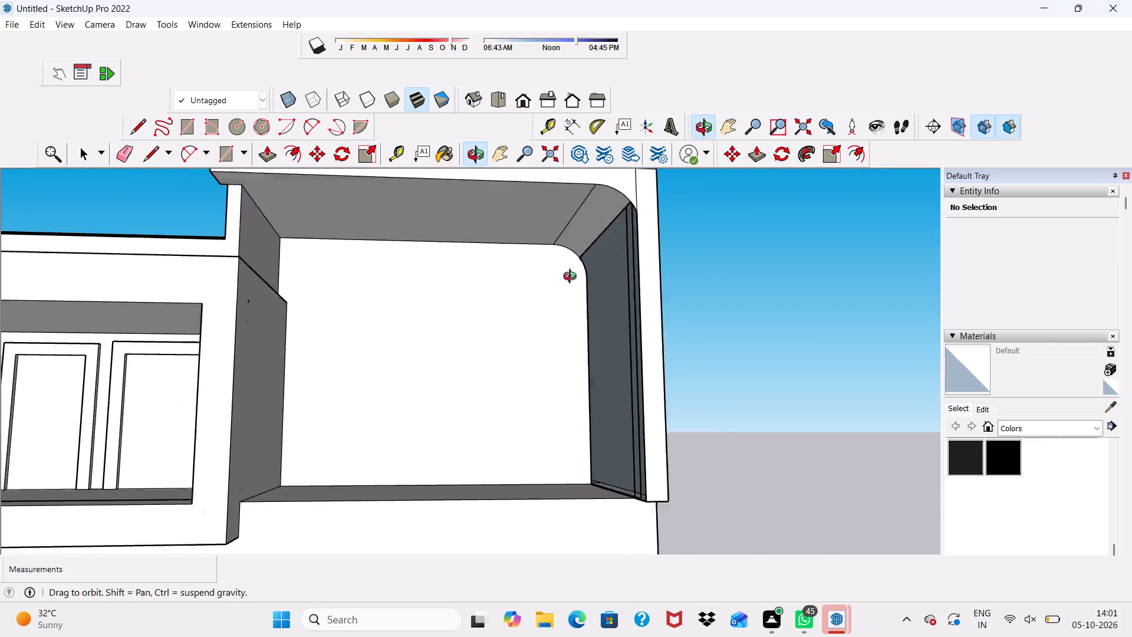
middle_click_drag(572, 278, 684, 306)
scroll(690, 306, "up", 2)
key("space")
left_click(688, 310)
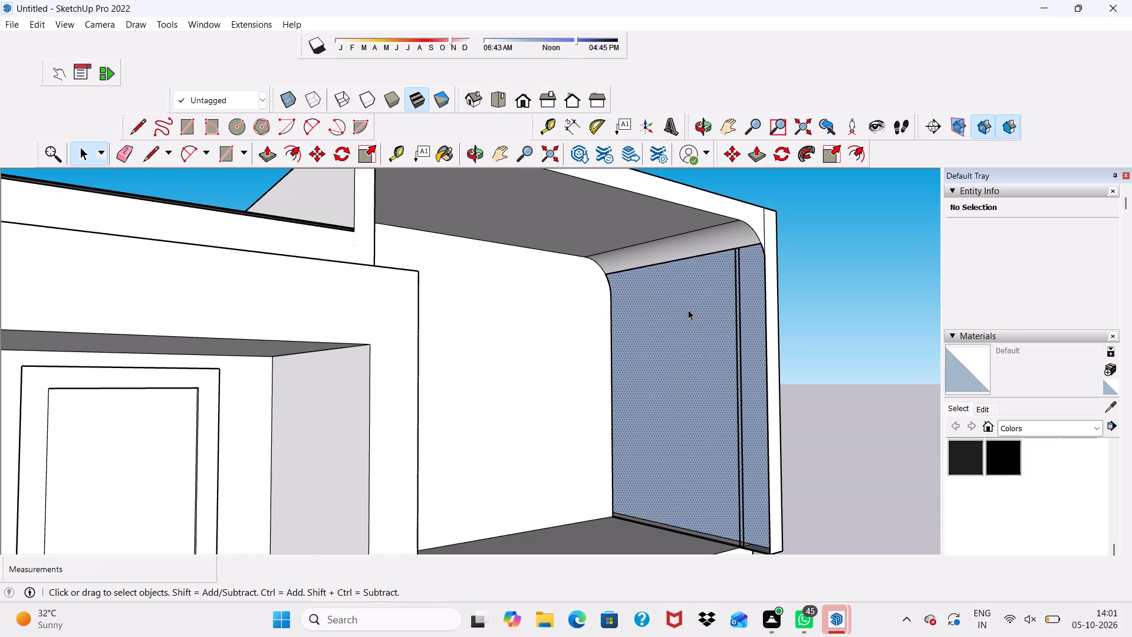
left_click(277, 149)
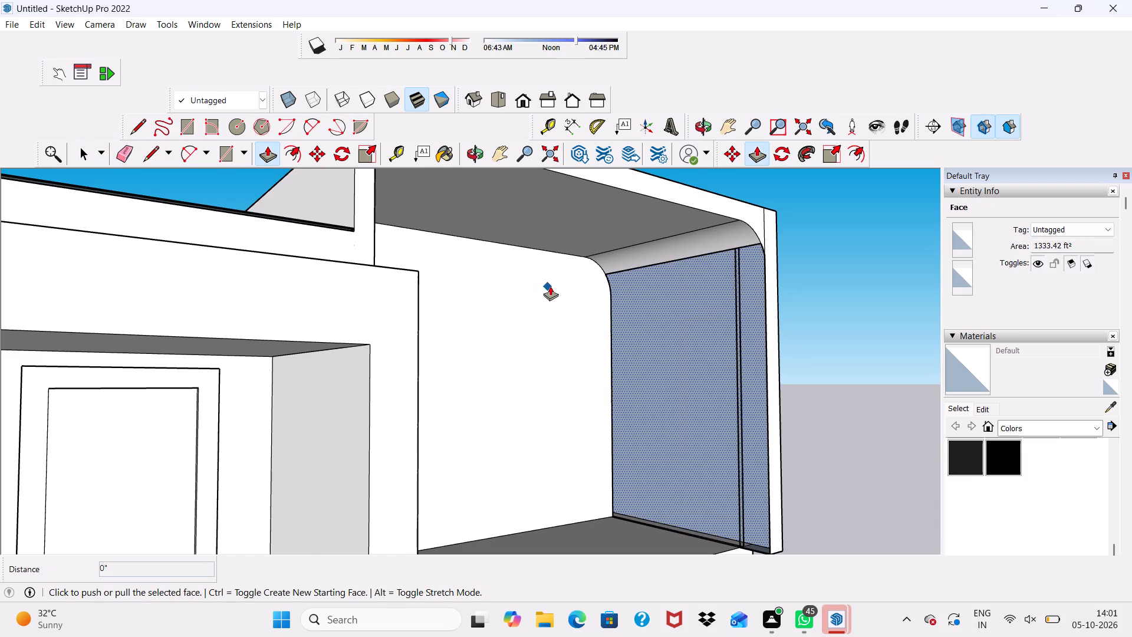
left_click(665, 339)
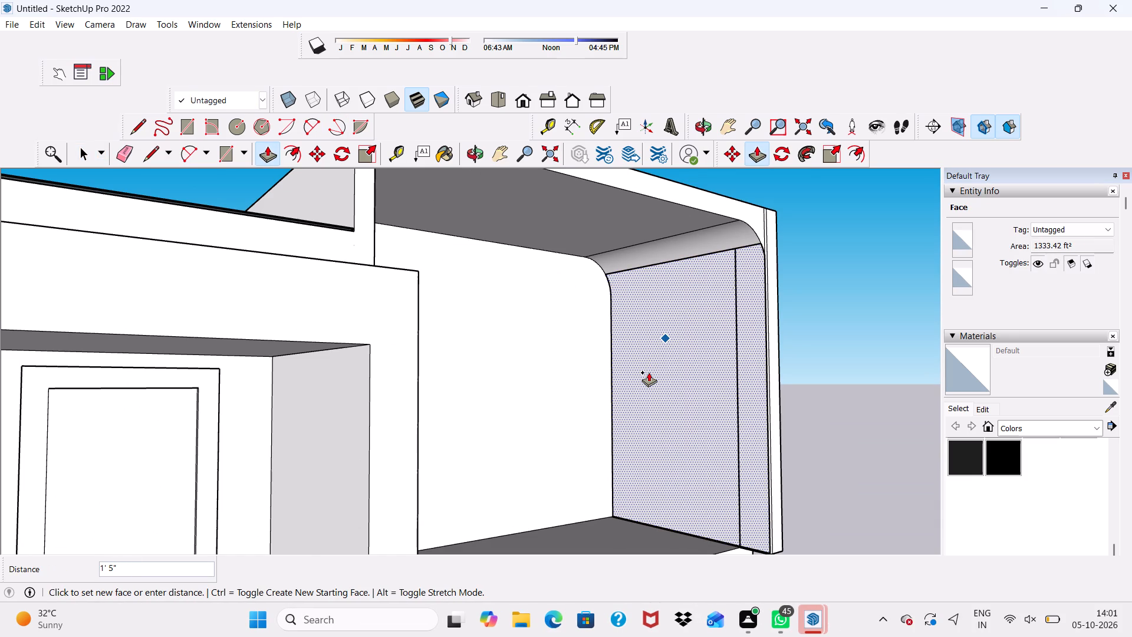
left_click(649, 372)
scroll(701, 335, "down", 1)
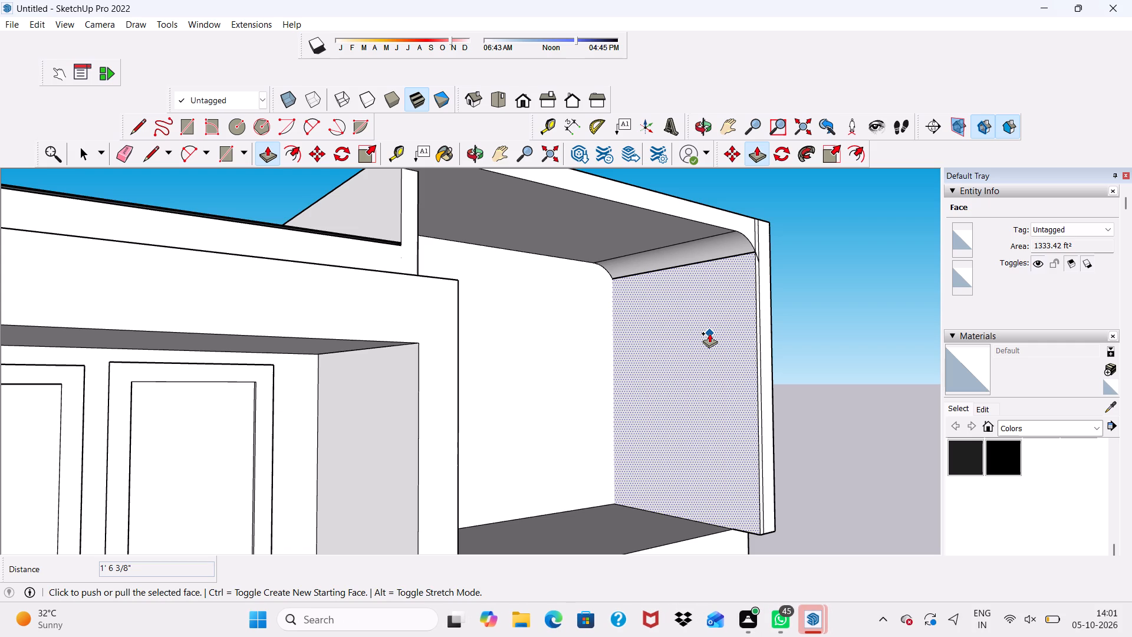
scroll(654, 349, "down", 3)
scroll(791, 345, "up", 1)
key("space")
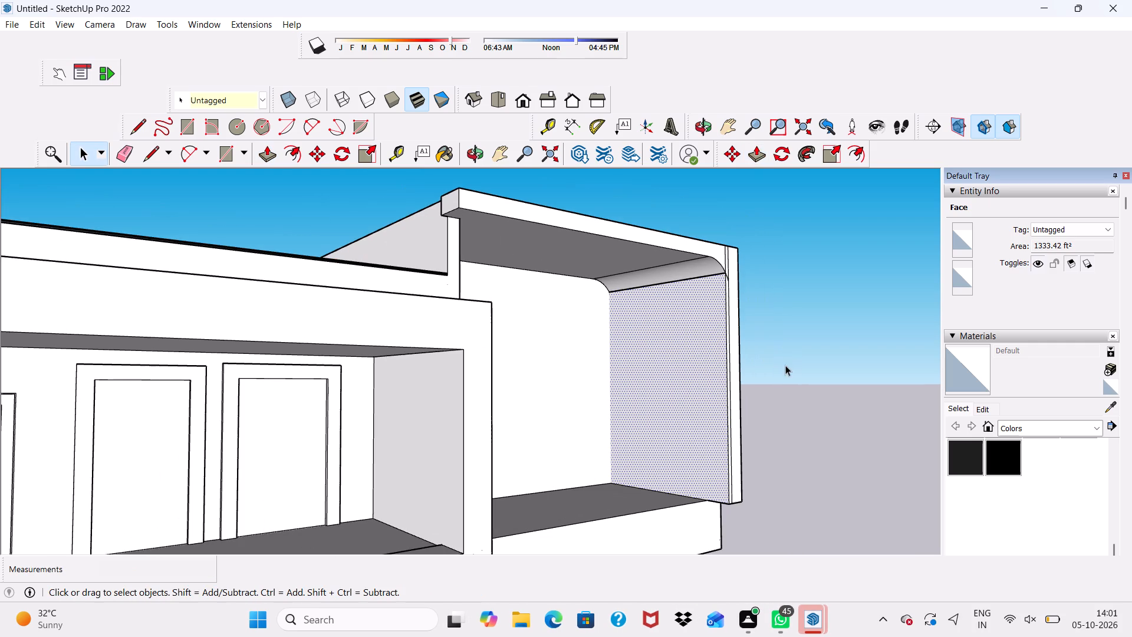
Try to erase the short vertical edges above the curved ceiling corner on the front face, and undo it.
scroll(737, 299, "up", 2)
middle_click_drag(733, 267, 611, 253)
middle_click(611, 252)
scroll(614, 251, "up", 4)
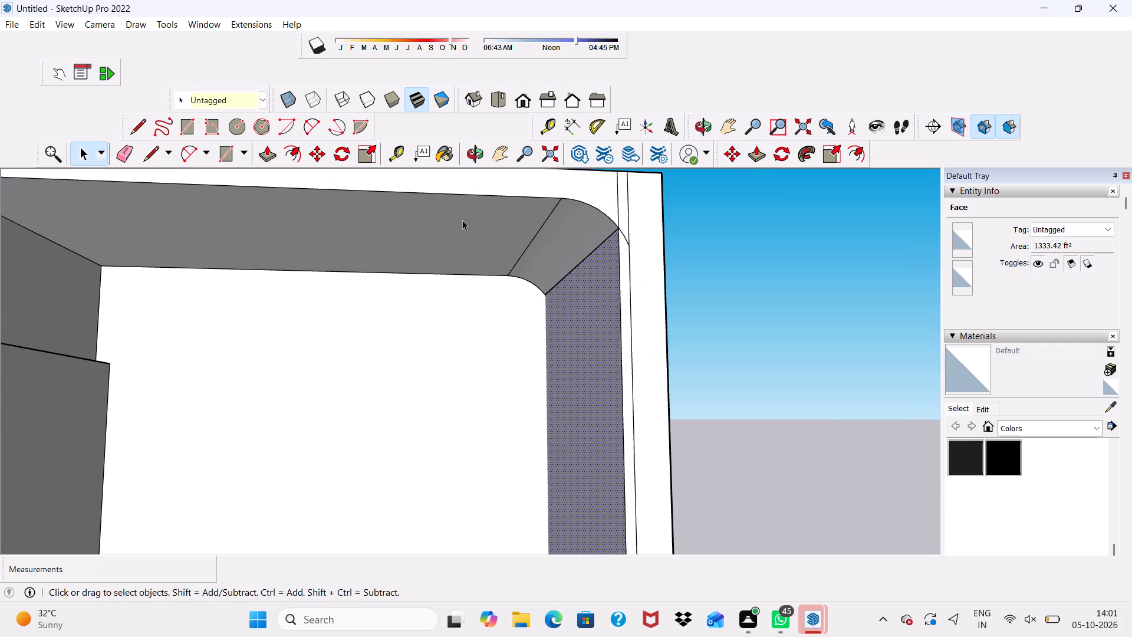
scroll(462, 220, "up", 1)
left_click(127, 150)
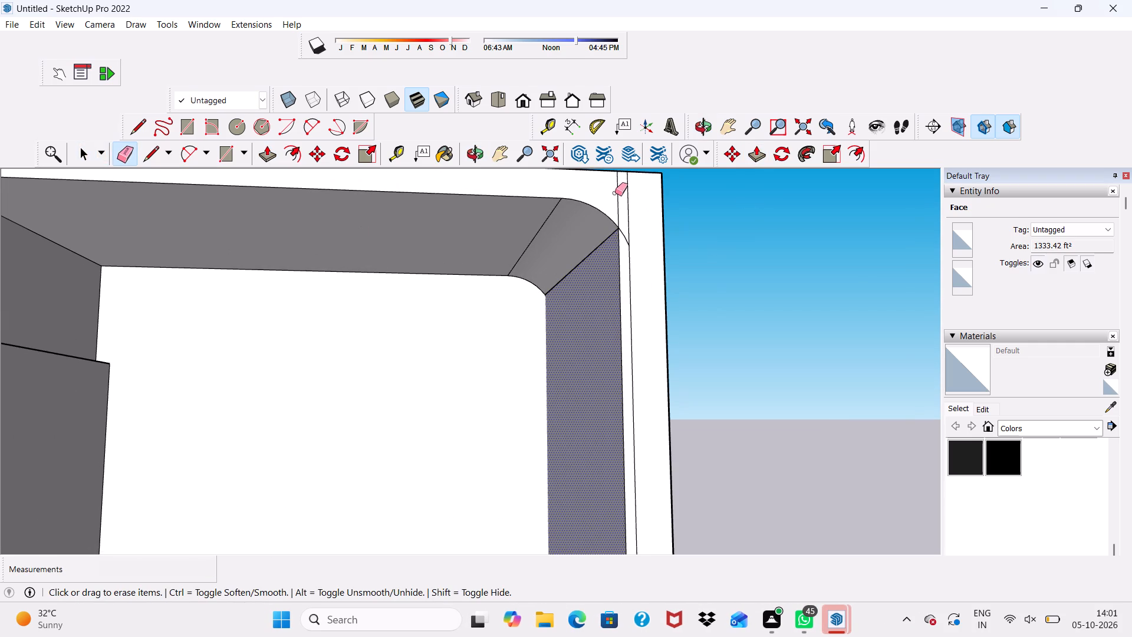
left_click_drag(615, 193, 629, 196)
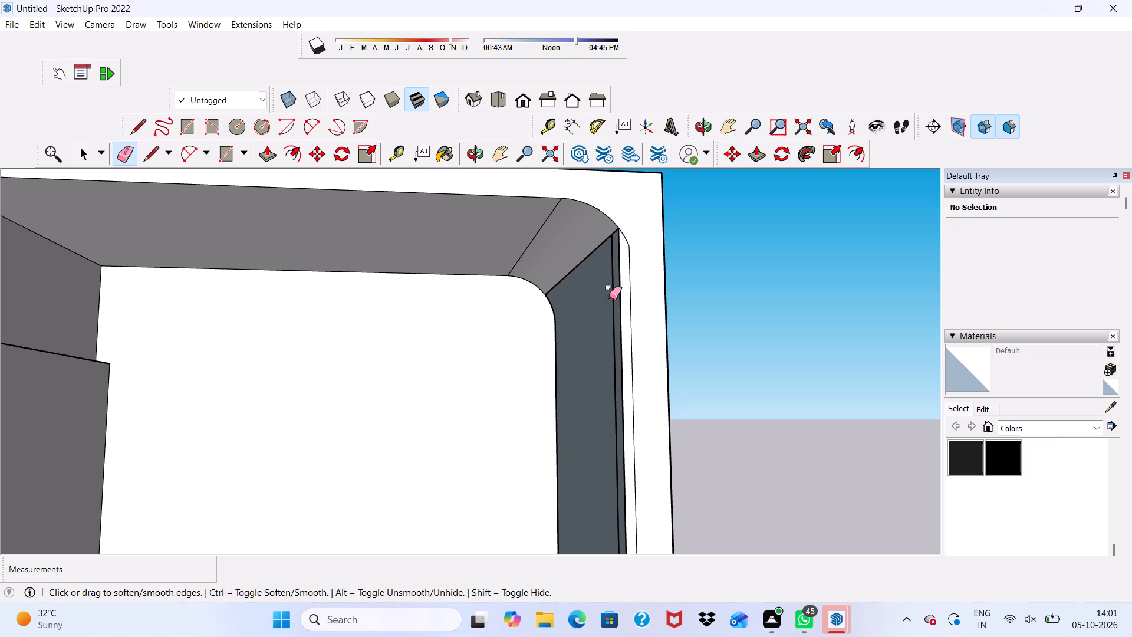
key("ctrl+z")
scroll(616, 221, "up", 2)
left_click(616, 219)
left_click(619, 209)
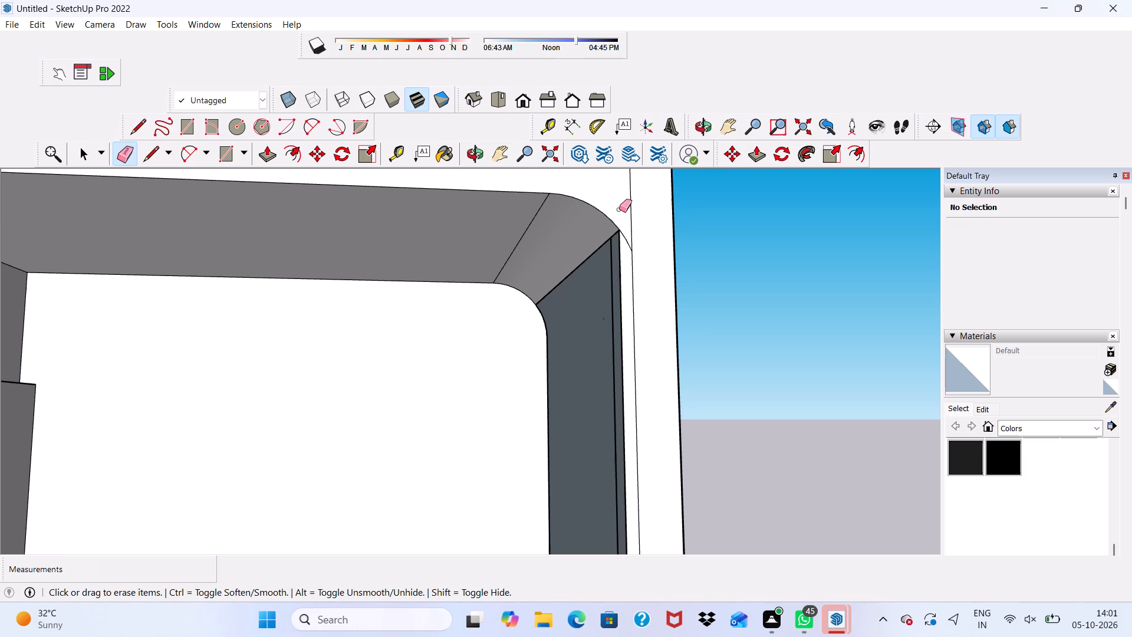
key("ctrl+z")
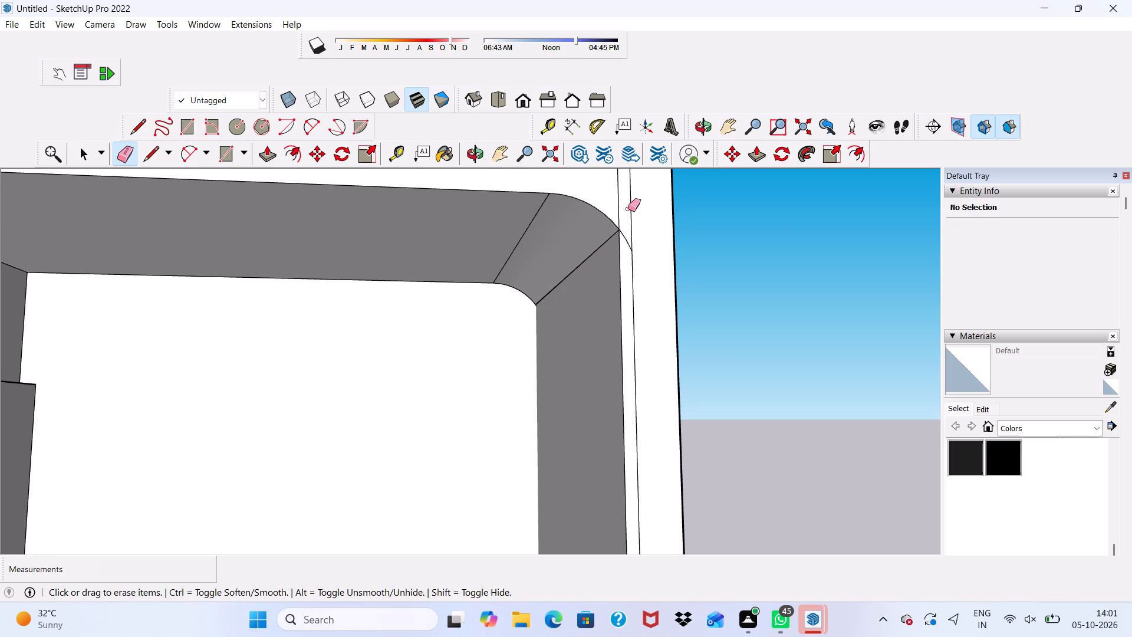
Erase the outer vertical edge on the side wall's front face and the leftover curve segment at the ceiling corner.
left_click(628, 209)
scroll(627, 277, "down", 2)
scroll(654, 321, "up", 2)
left_click_drag(633, 275, 628, 277)
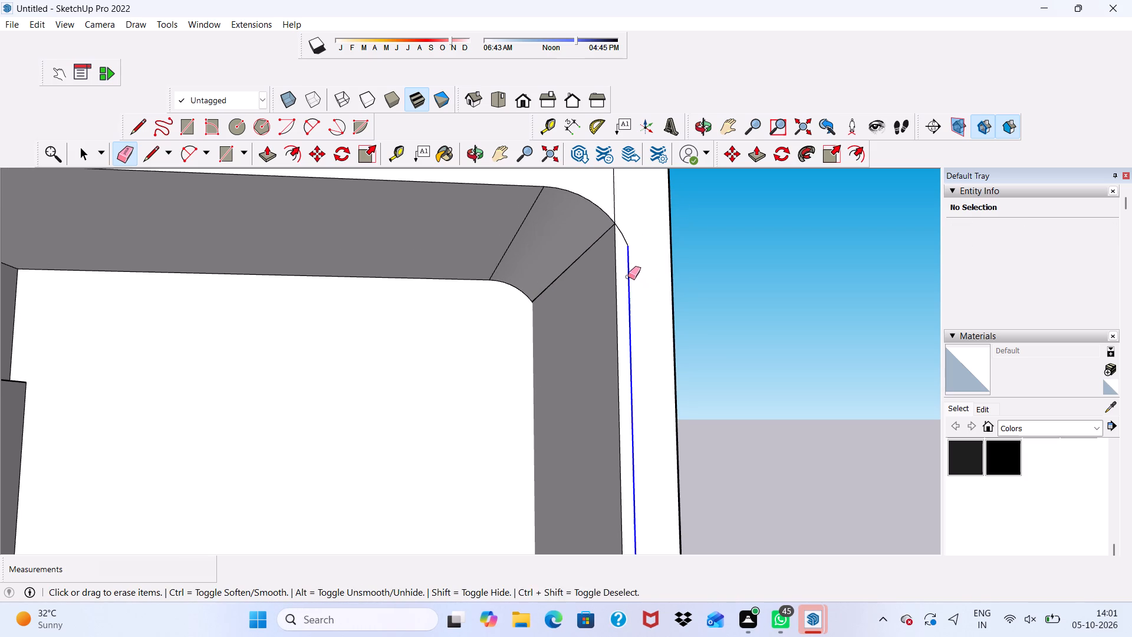
left_click_drag(628, 277, 627, 277)
left_click_drag(625, 235, 625, 223)
left_click_drag(624, 231, 626, 245)
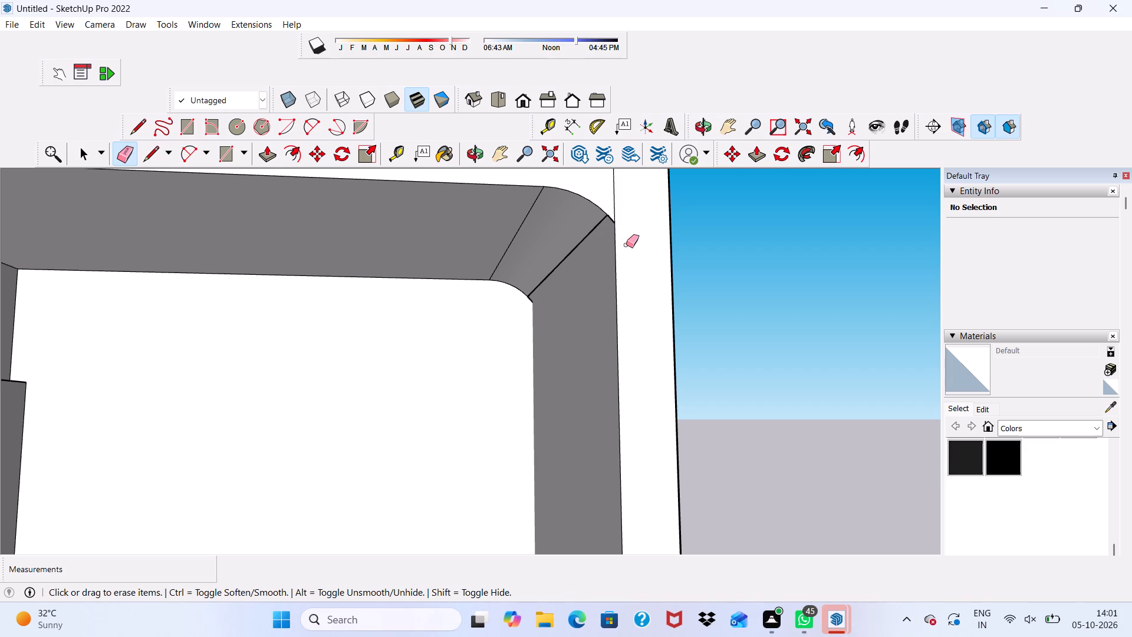
scroll(624, 234, "down", 4)
key("space")
Examine the curved room and the whole front elevation from several angles.
scroll(634, 252, "down", 5)
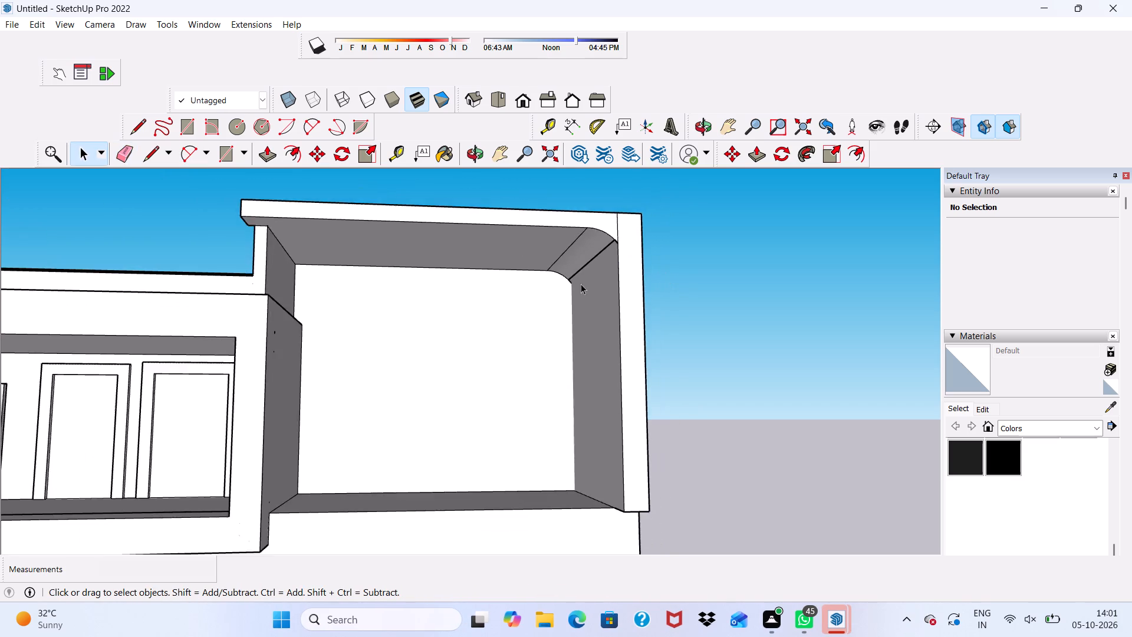
middle_click_drag(581, 284, 539, 291)
key("space")
scroll(341, 237, "down", 7)
scroll(447, 223, "up", 1)
scroll(449, 235, "down", 2)
middle_click_drag(470, 283, 478, 337)
middle_click_drag(478, 334, 476, 328)
scroll(408, 289, "up", 2)
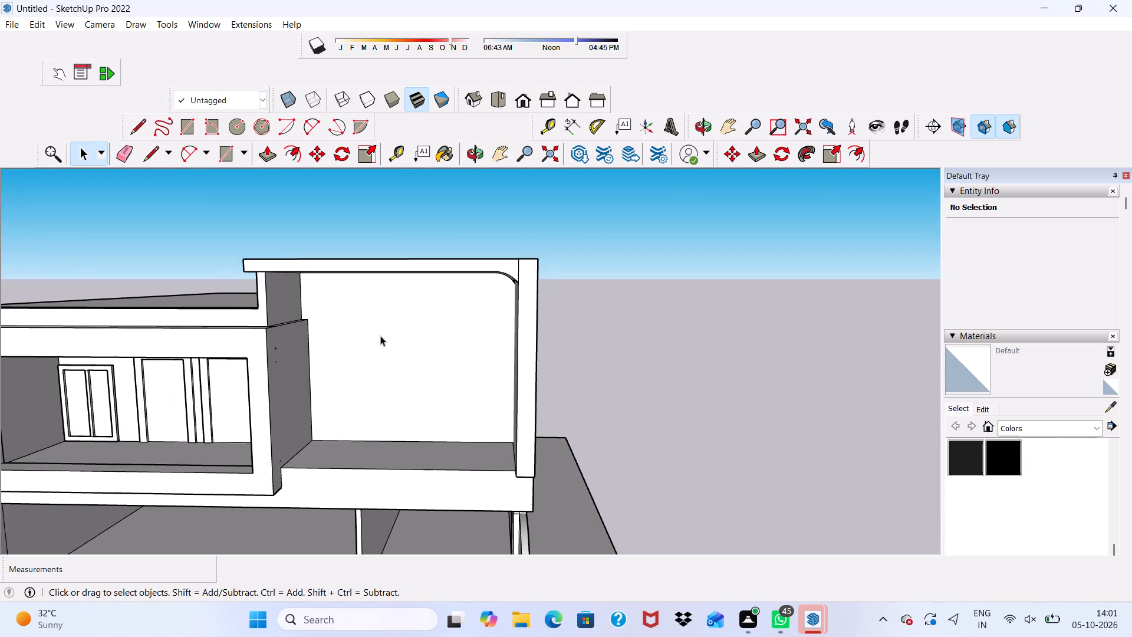
scroll(380, 336, "up", 2)
scroll(286, 320, "down", 3)
scroll(414, 351, "up", 1)
scroll(414, 351, "down", 2)
middle_click_drag(377, 413, 430, 344)
scroll(427, 346, "down", 2)
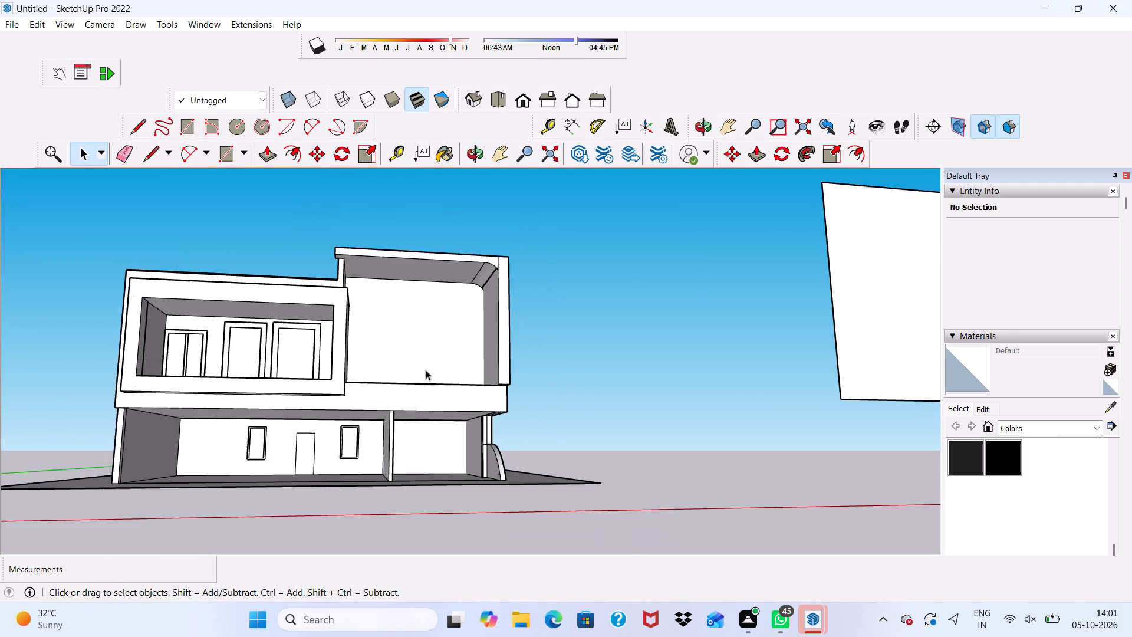
scroll(426, 370, "down", 3)
scroll(425, 339, "up", 1)
scroll(420, 357, "down", 1)
middle_click_drag(406, 403, 379, 464)
scroll(228, 388, "up", 4)
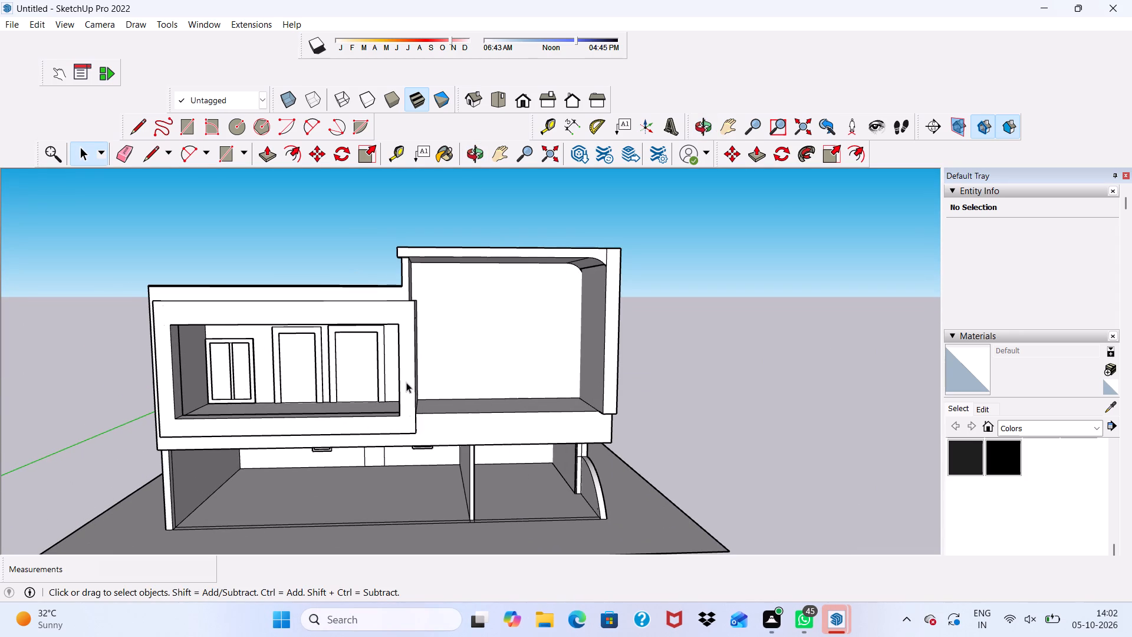
scroll(429, 355, "up", 1)
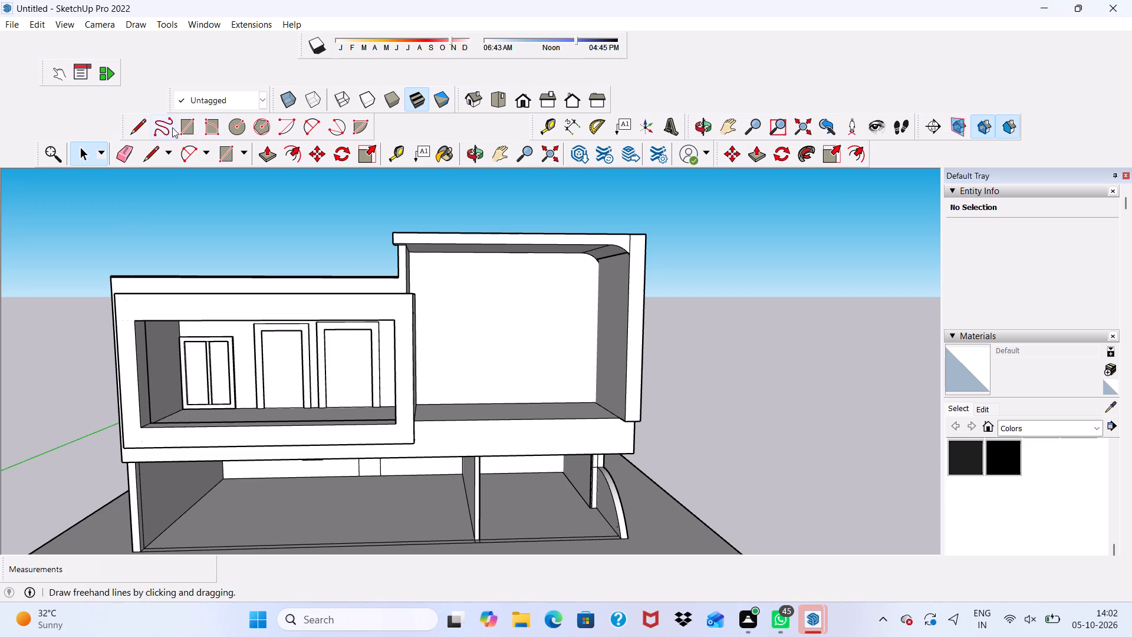
Draw a door rectangle about 6' 2" wide and 10' high on the curved room's back wall, standing on the floor line.
left_click(180, 124)
scroll(443, 378, "up", 3)
left_click(461, 411)
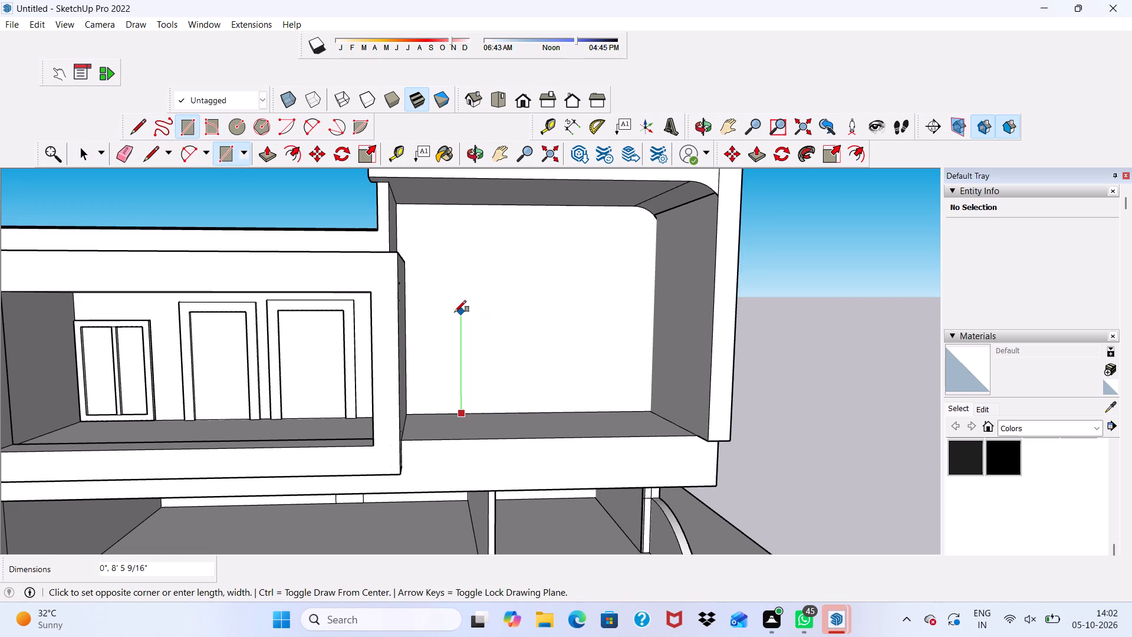
middle_click_drag(455, 312, 565, 295)
middle_click_drag(565, 295, 431, 299)
scroll(470, 305, "up", 1)
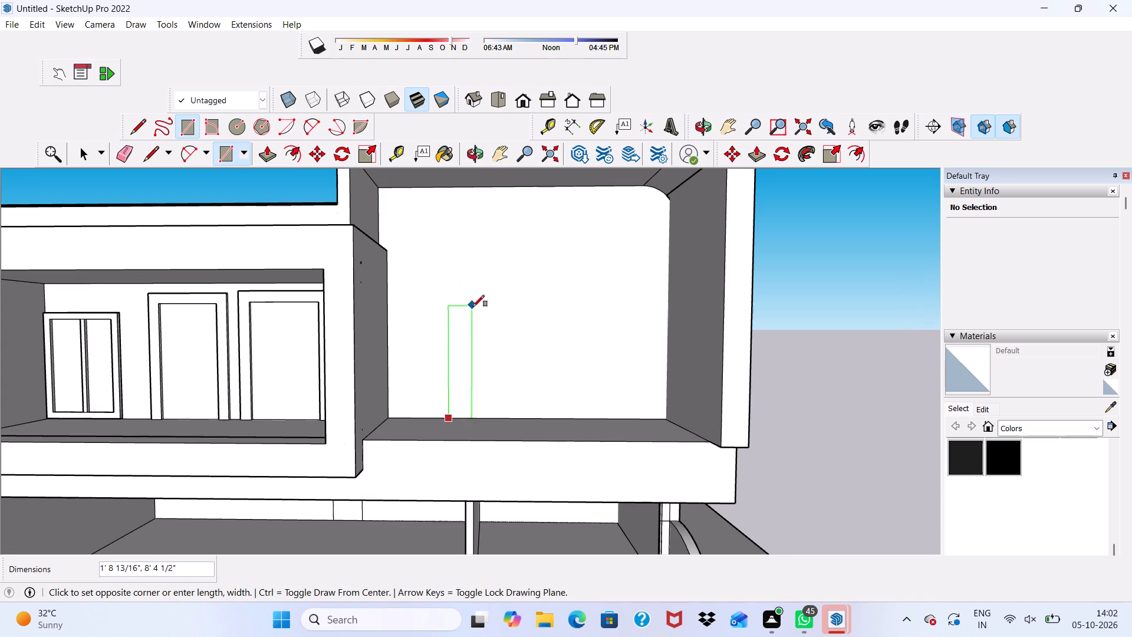
left_click(532, 284)
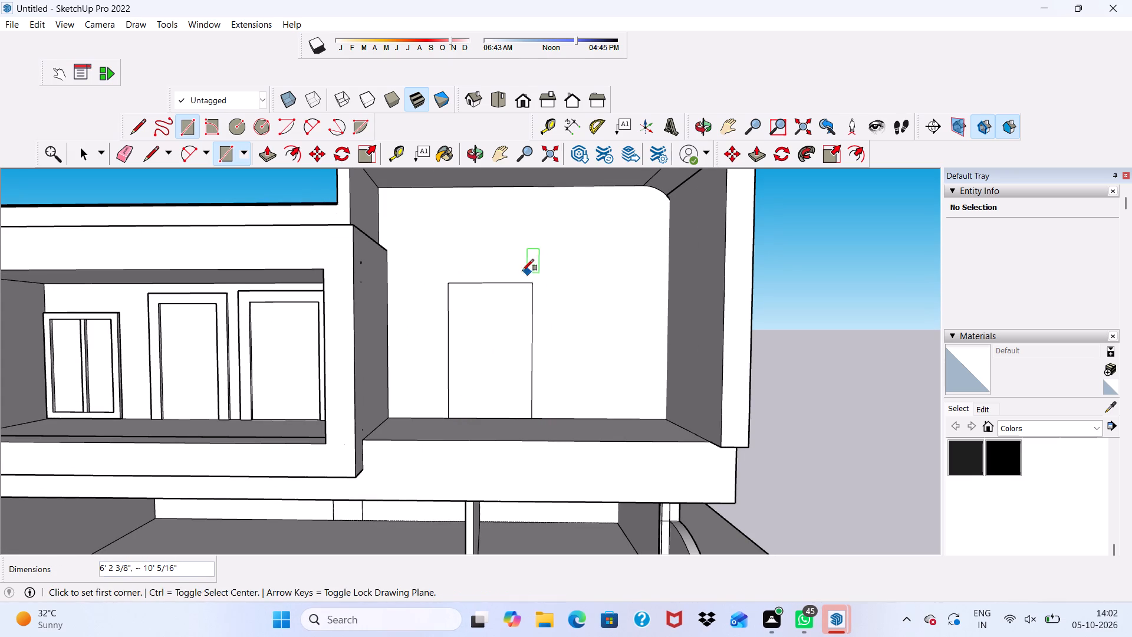
key("space")
Offset the door rectangle's outline outward by about 1' 2" to form the door frame.
left_click(298, 151)
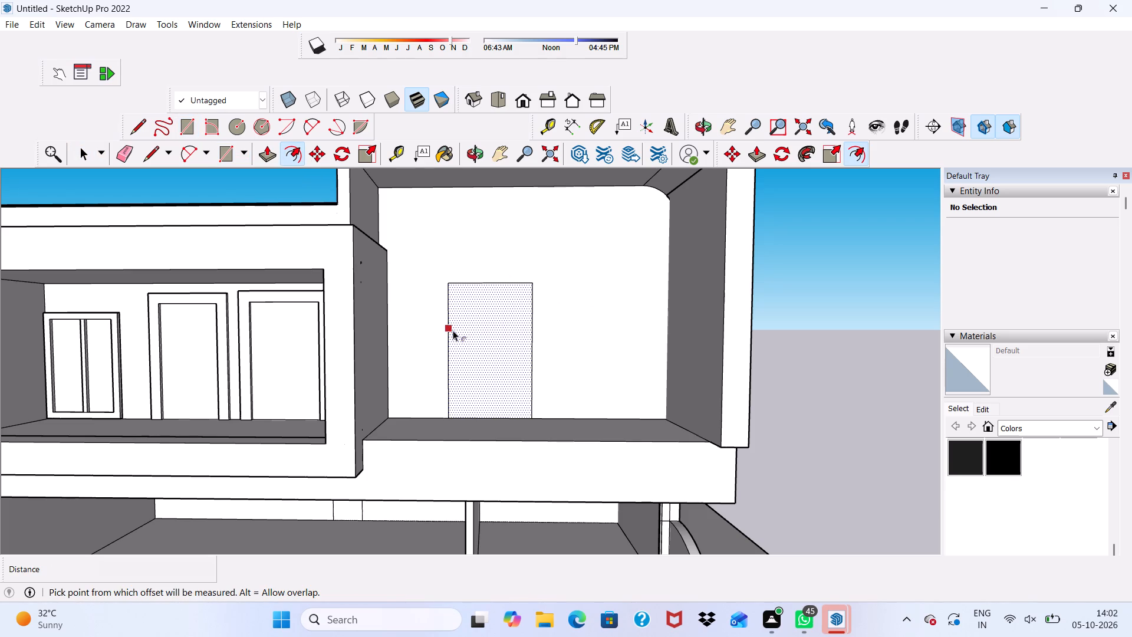
left_click(451, 333)
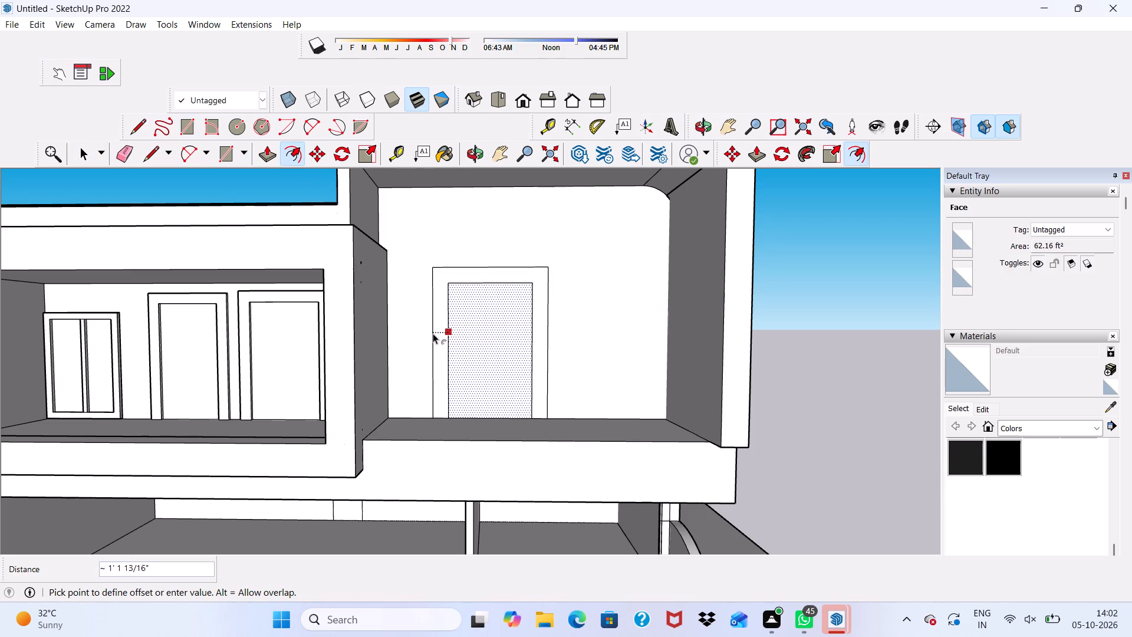
left_click(433, 333)
key("space")
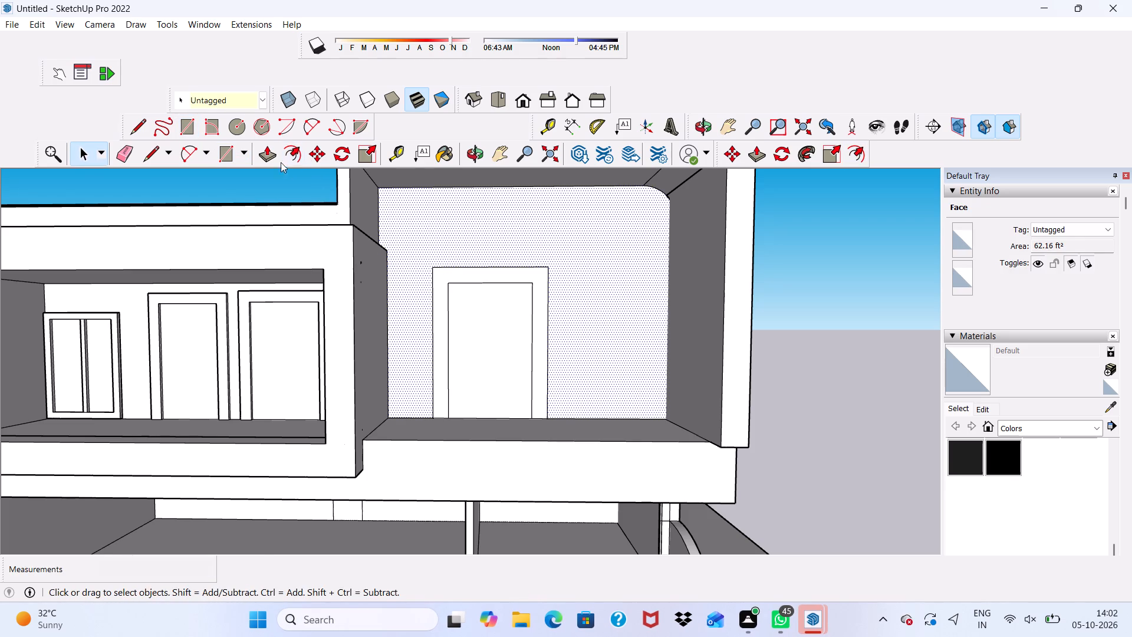
Draw a narrow vertical rectangle about 10' high down the middle of the curved room's door, from its top edge to the floor line.
left_click(228, 148)
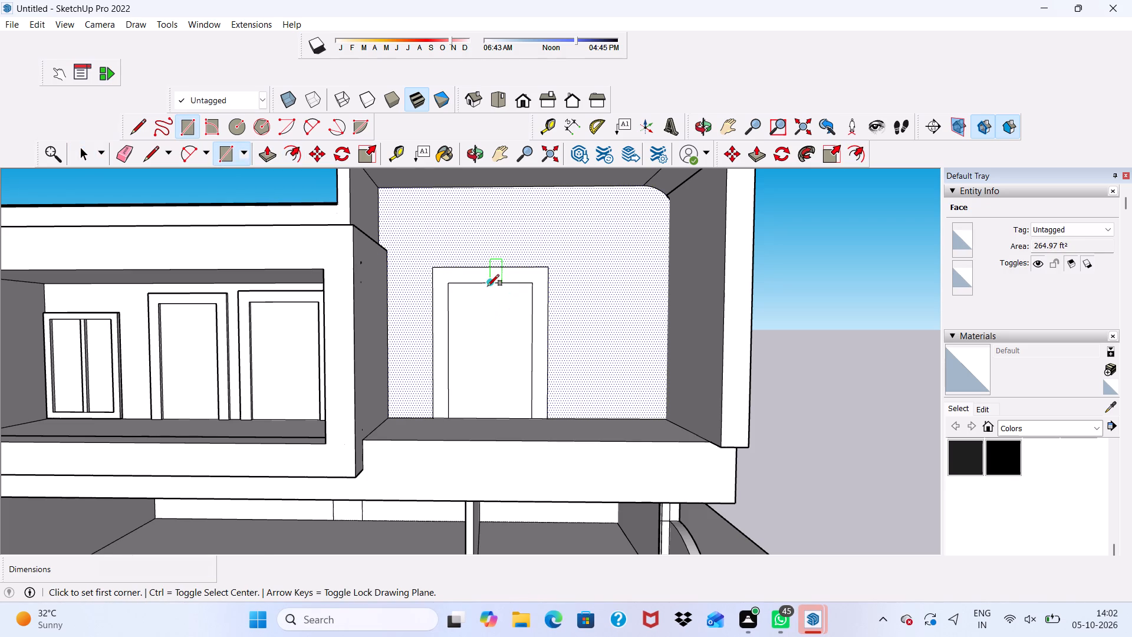
left_click(488, 283)
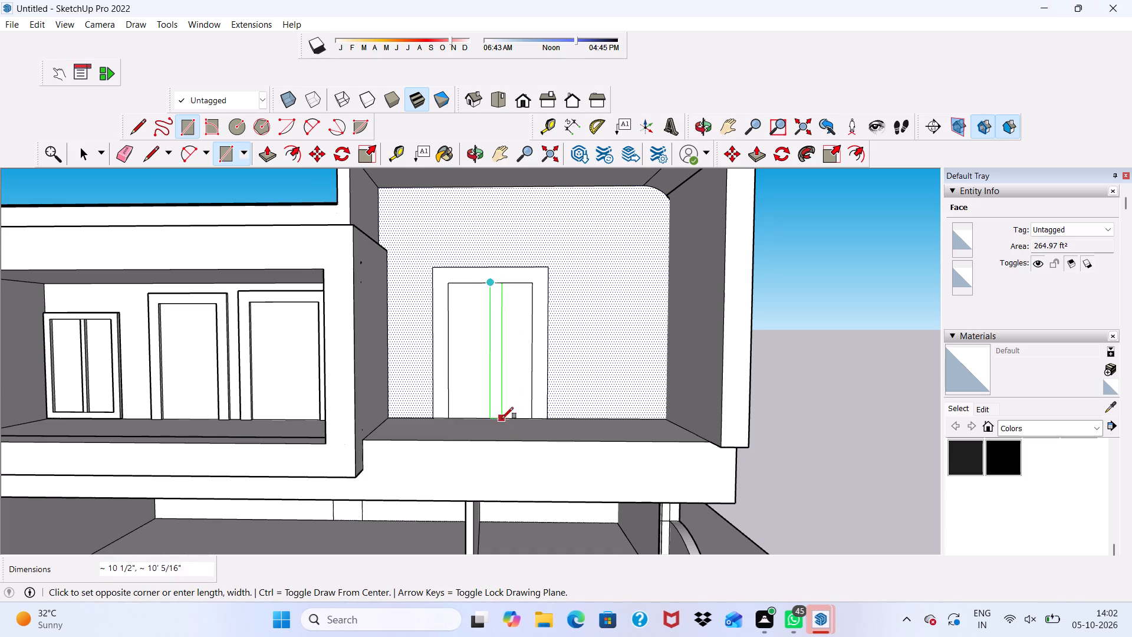
scroll(505, 411, "up", 5)
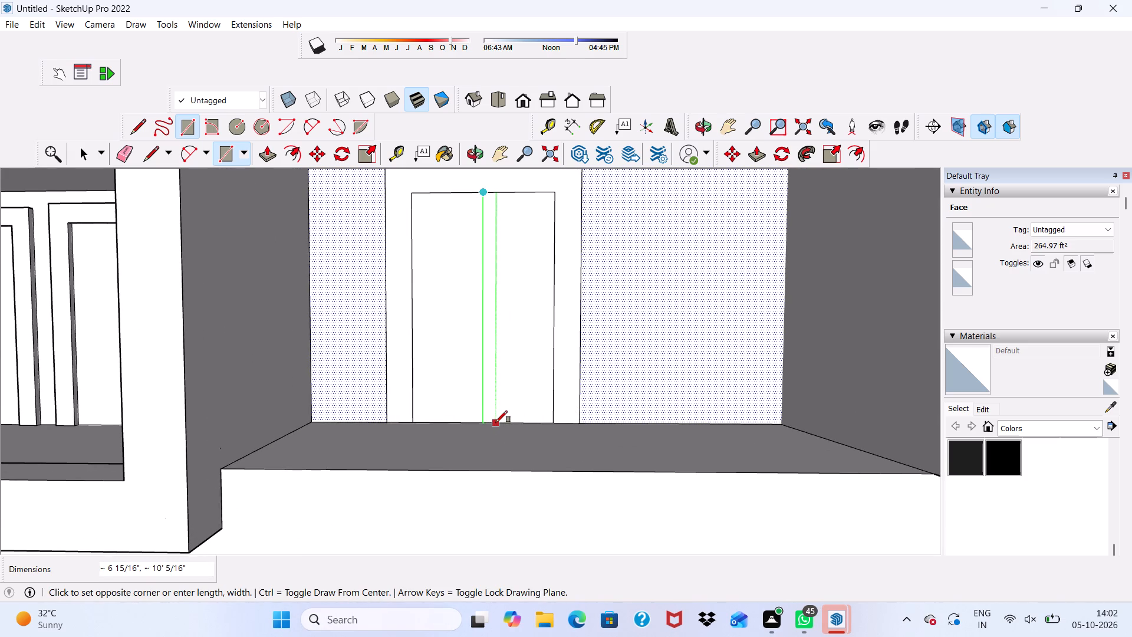
left_click(493, 422)
key("space")
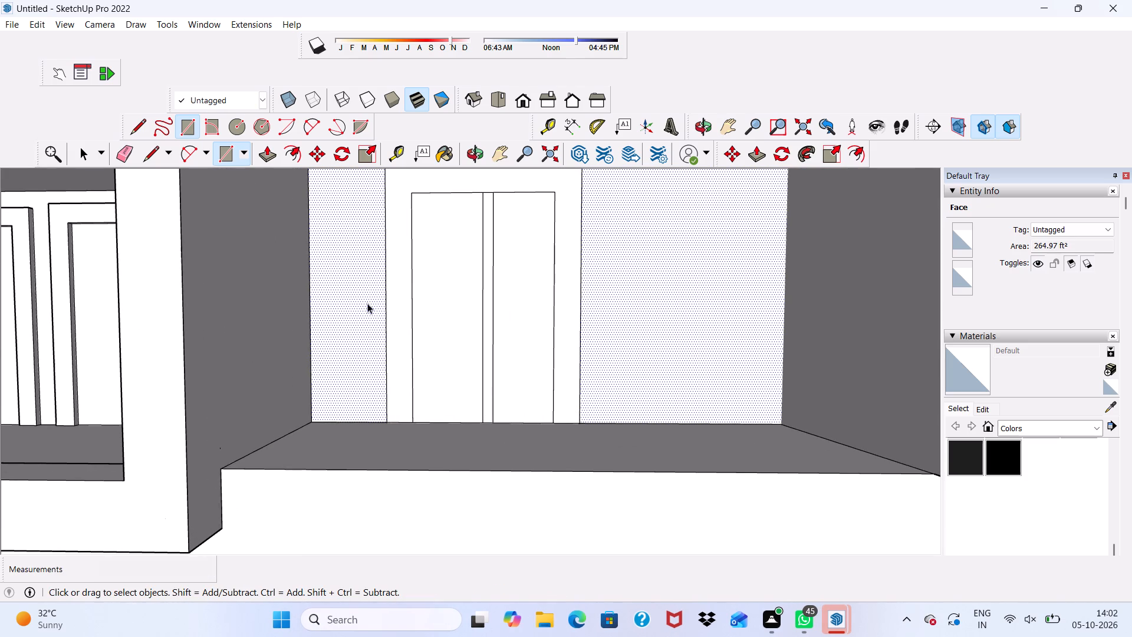
Push/Pull the door frame face on the curved room's back wall outward by 3".
left_click(265, 149)
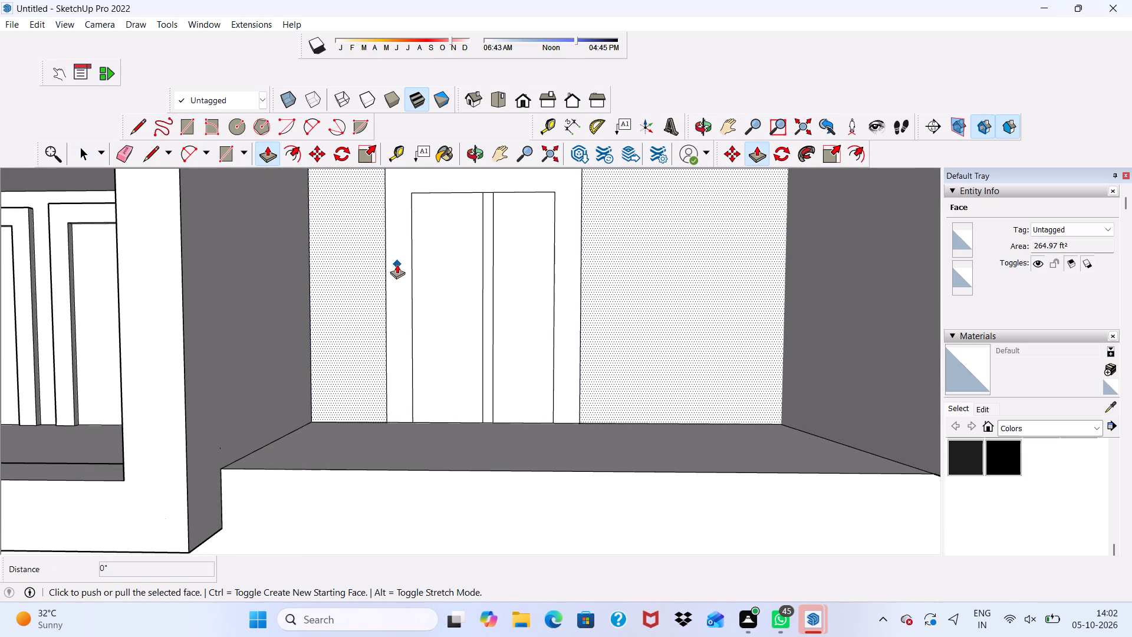
key("space")
left_click(392, 268)
left_click(272, 153)
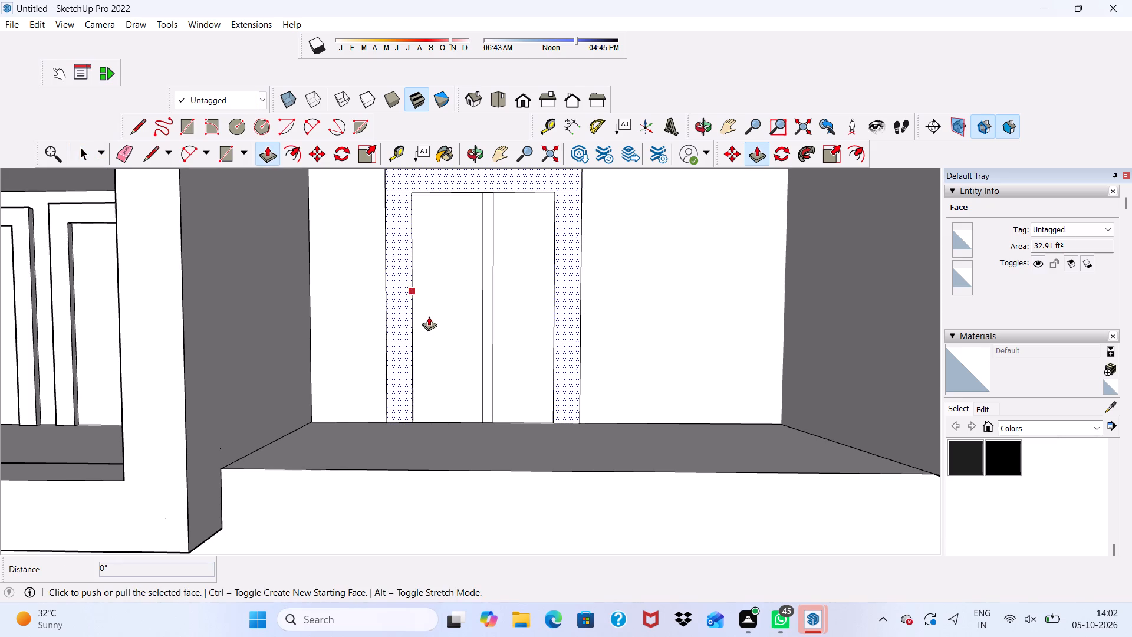
left_click(400, 301)
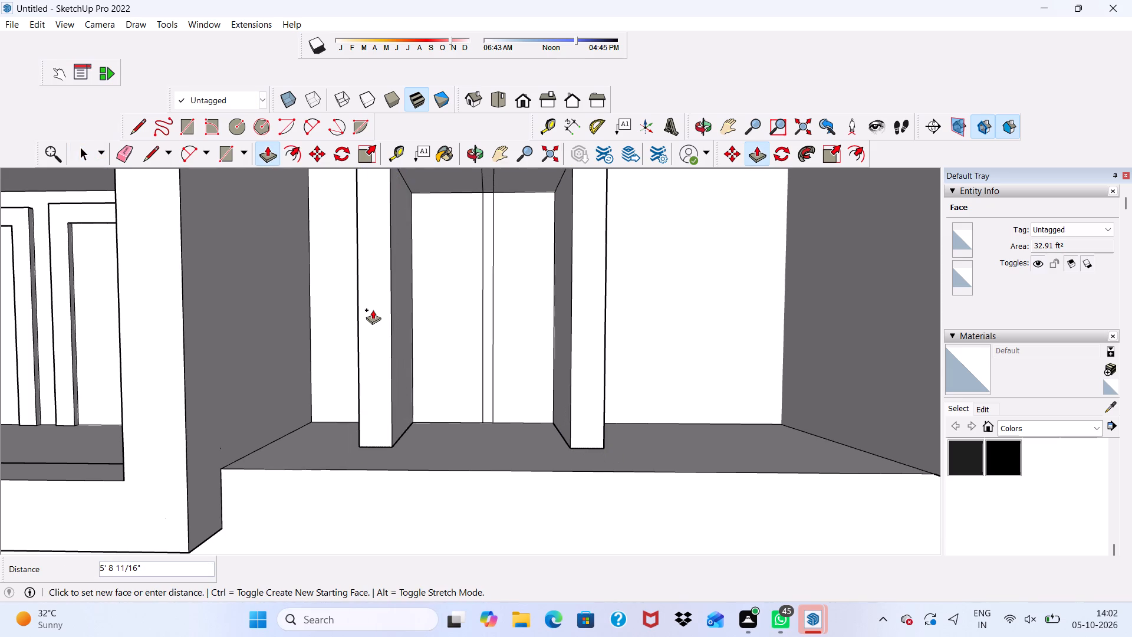
key("3")
key("shift+quotedbl")
key("Return")
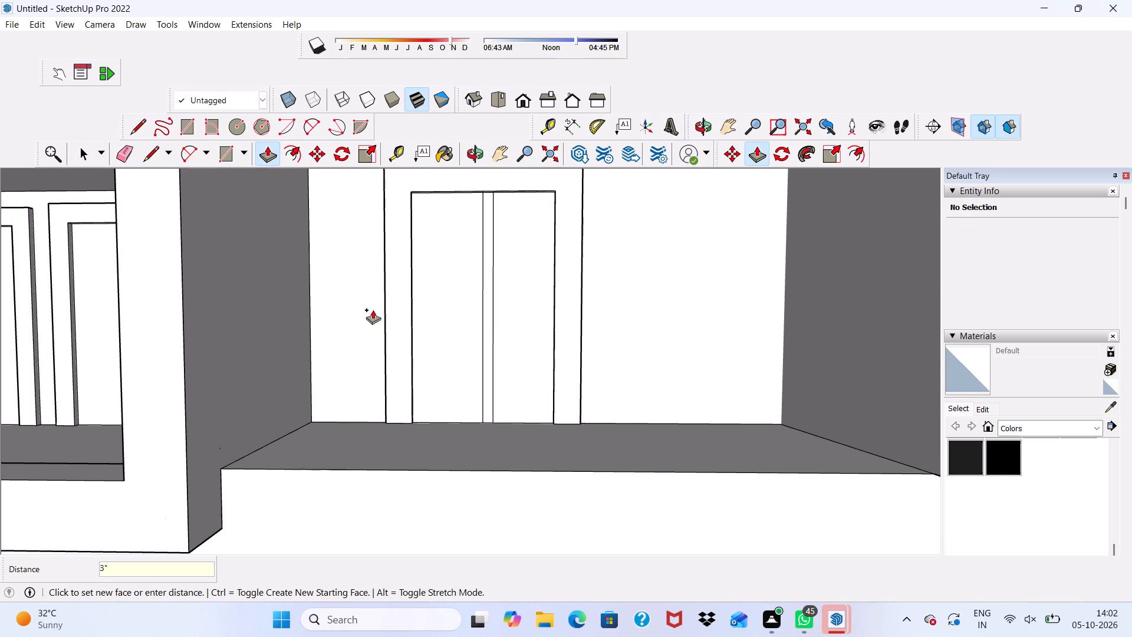
Push/Pull the door's narrow middle strip outward by 3", flush with the frame face.
scroll(456, 280, "up", 8)
left_click(501, 285)
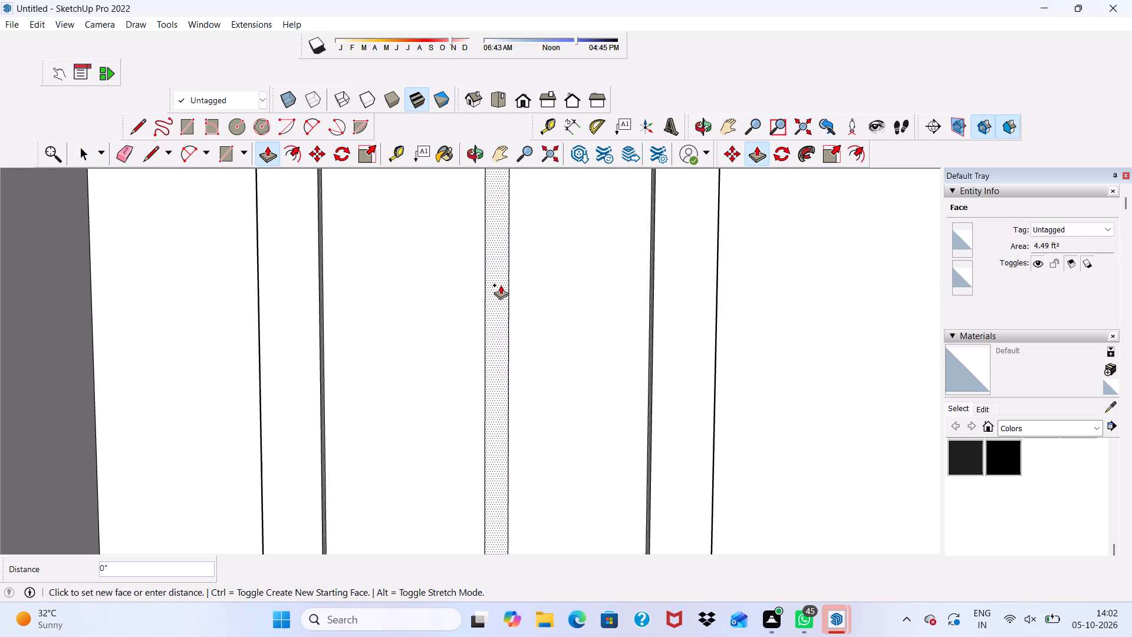
left_click(314, 256)
scroll(317, 254, "down", 4)
scroll(358, 269, "up", 1)
scroll(367, 271, "down", 7)
scroll(517, 264, "up", 2)
scroll(517, 267, "down", 4)
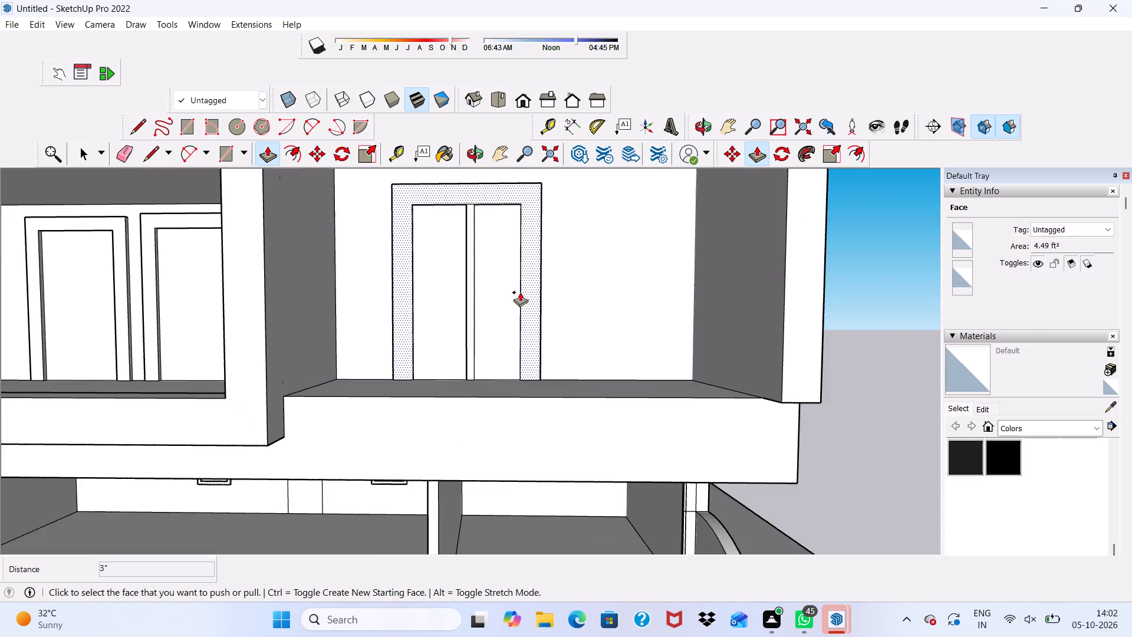
scroll(520, 292, "down", 2)
middle_click_drag(501, 317, 445, 267)
key("space")
Erase the leftover vertical and horizontal edges on the outer side wall around the rear end of the floor slab's side face.
scroll(707, 342, "down", 3)
middle_click_drag(713, 363, 625, 412)
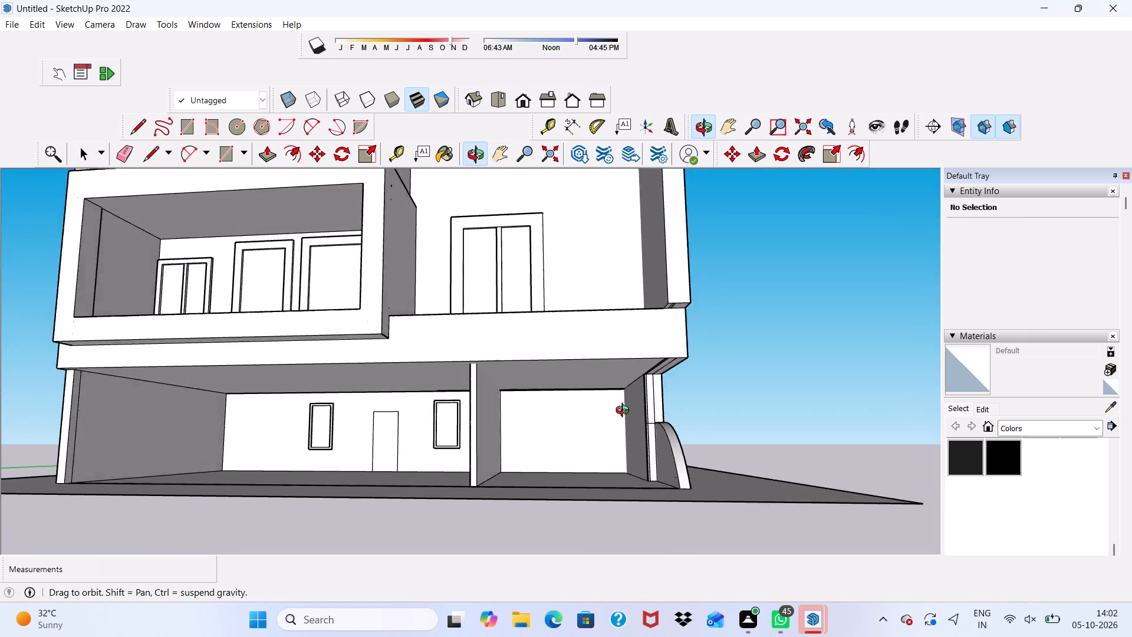
middle_click_drag(625, 412, 339, 449)
scroll(548, 379, "up", 3)
scroll(501, 369, "down", 3)
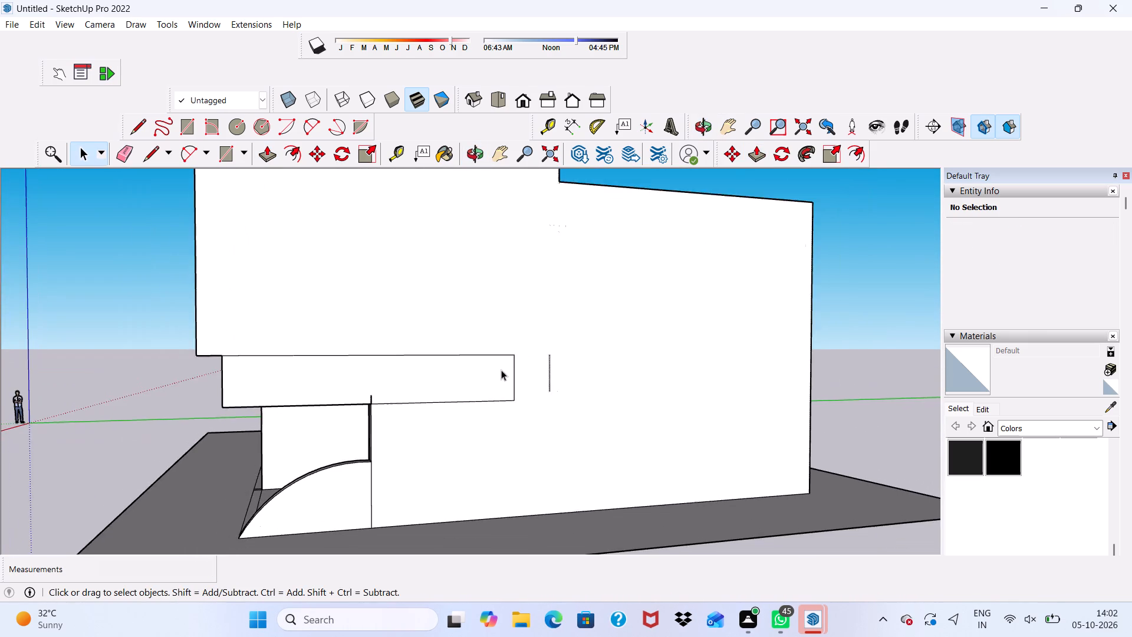
middle_click_drag(671, 385, 863, 371)
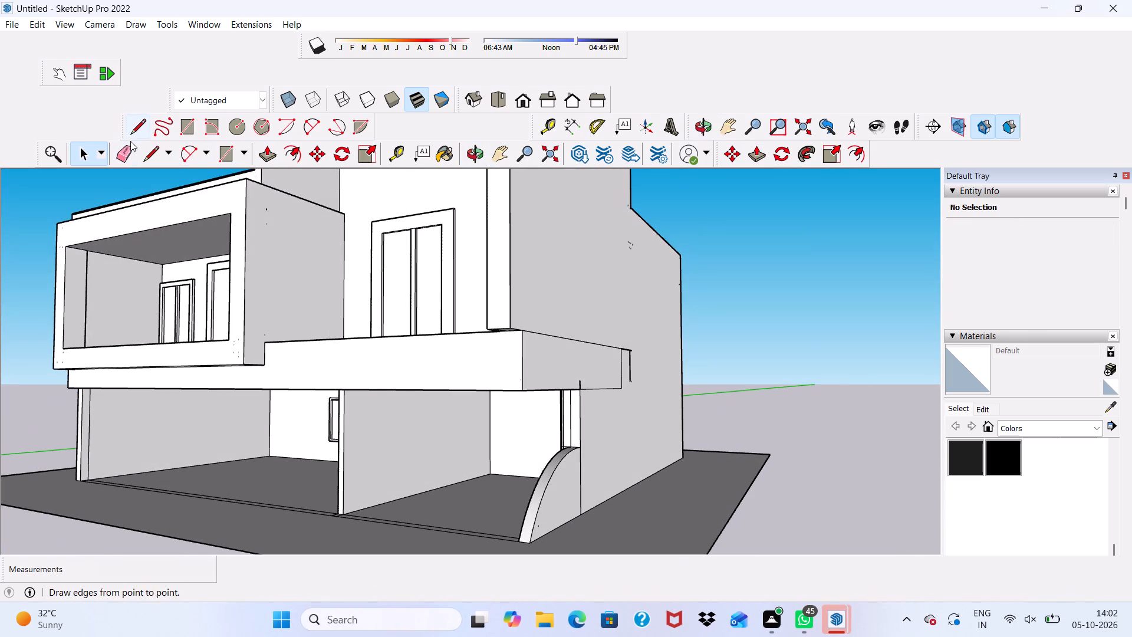
left_click(127, 150)
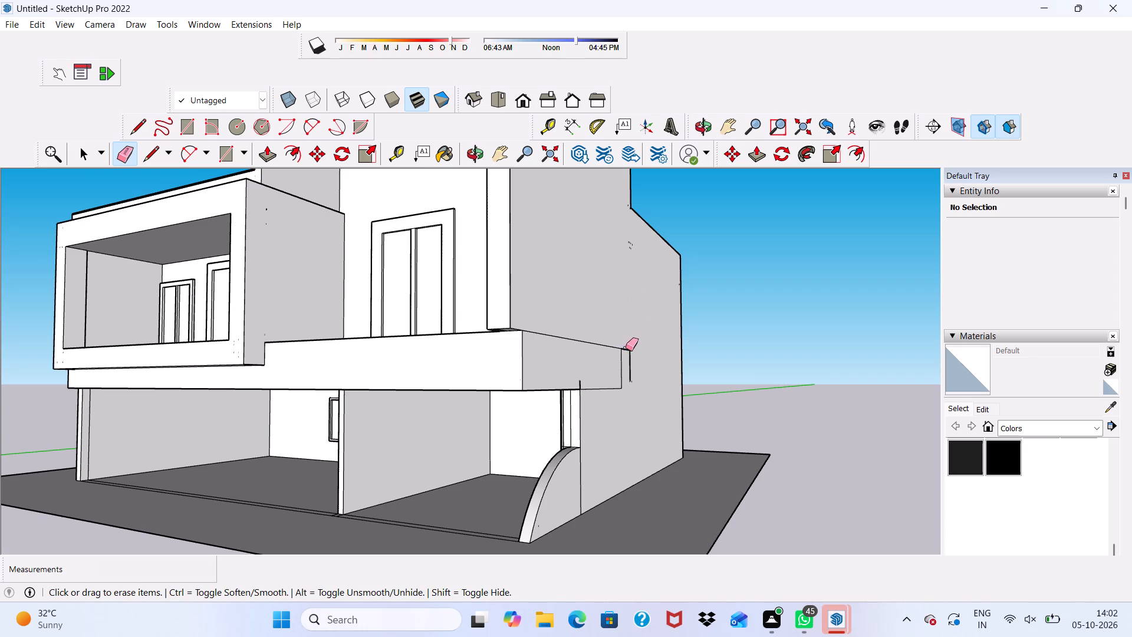
left_click_drag(627, 348, 631, 376)
left_click_drag(618, 363, 626, 370)
left_click_drag(626, 370, 604, 389)
left_click_drag(589, 339, 586, 357)
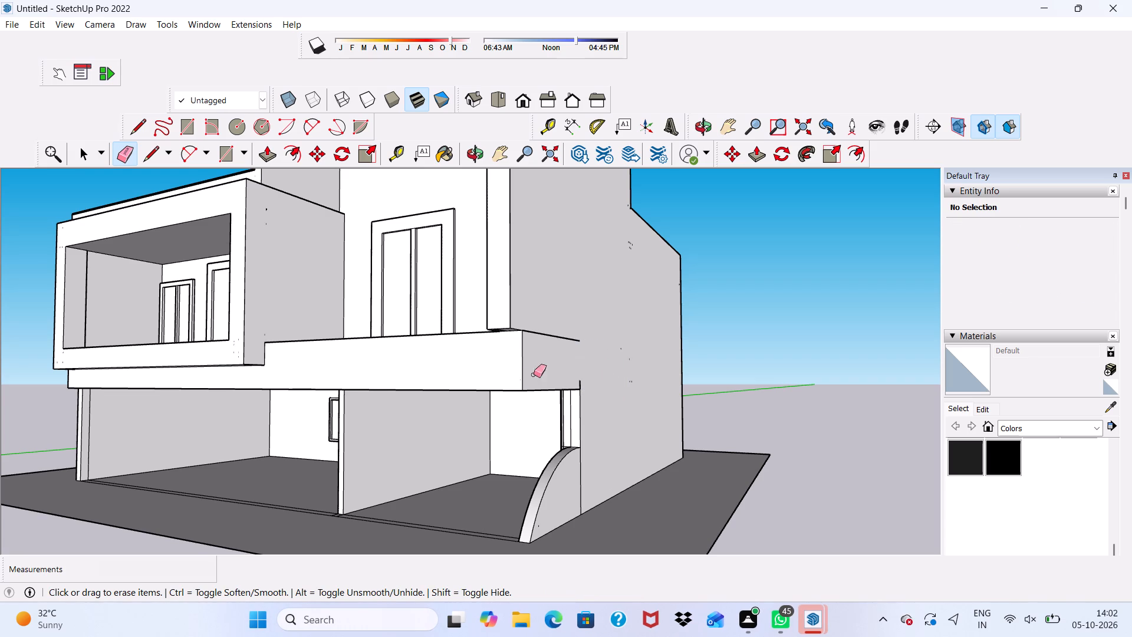
Erase the extra parallel lines across the floor slab's underside near its outer side edge.
middle_click_drag(515, 385, 608, 293)
scroll(608, 293, "up", 5)
scroll(608, 293, "down", 2)
scroll(608, 293, "up", 3)
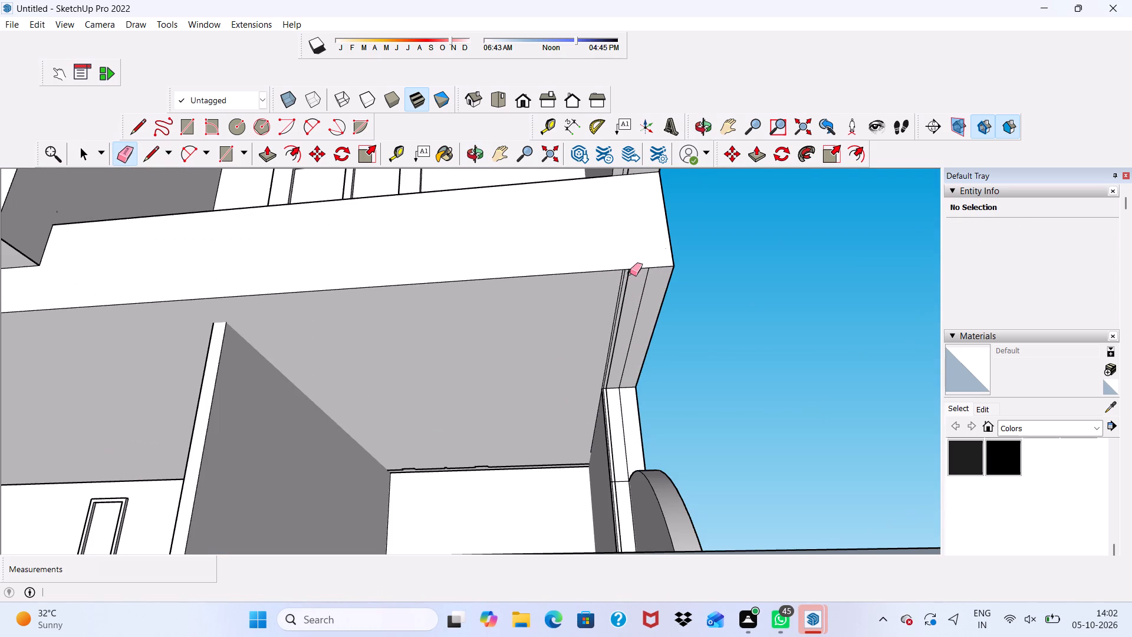
left_click_drag(645, 281, 636, 300)
left_click_drag(622, 294, 636, 285)
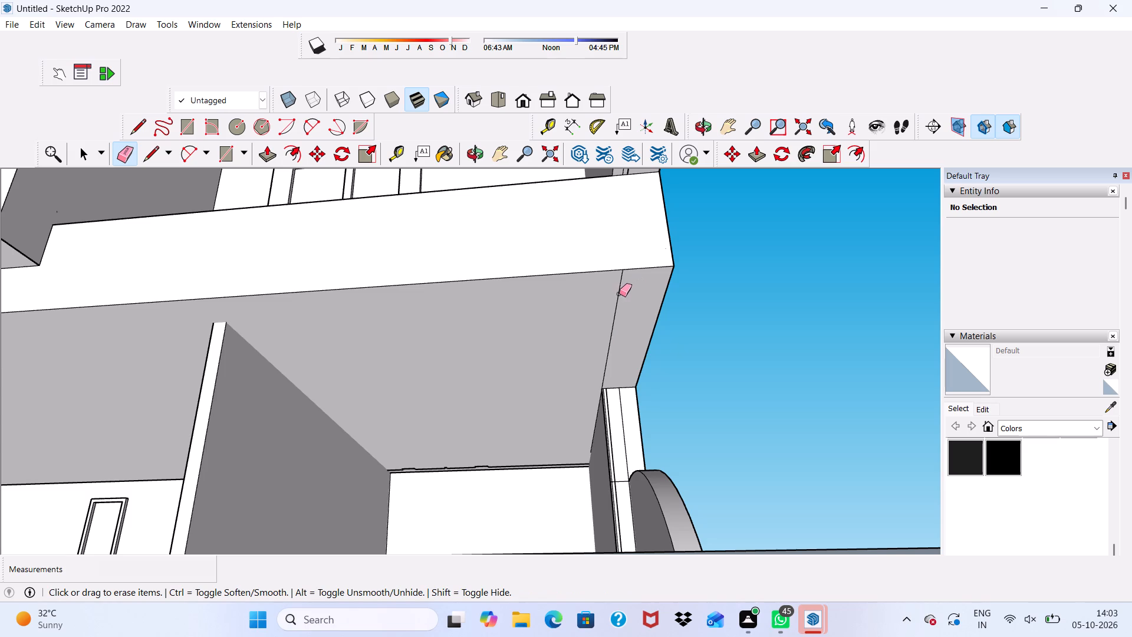
left_click_drag(619, 294, 627, 290)
scroll(618, 396, "up", 2)
left_click_drag(613, 421, 627, 415)
Erase the extra vertical edges on the front end face of the ground-floor side wall.
middle_click_drag(601, 421, 654, 428)
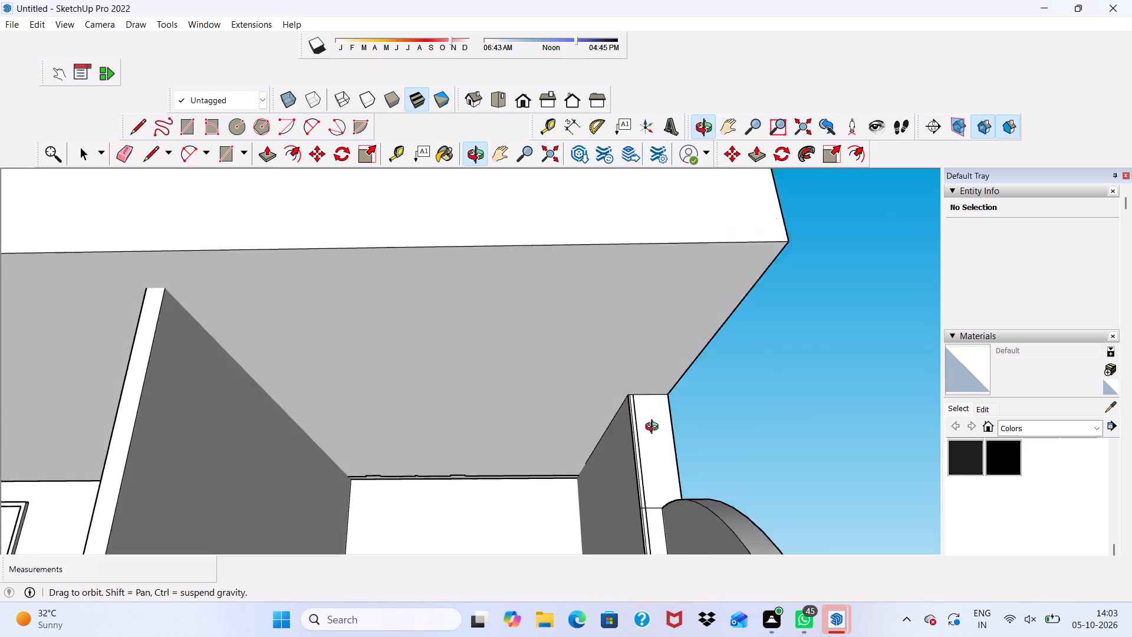
middle_click_drag(654, 428, 684, 442)
middle_click(684, 442)
scroll(684, 442, "up", 8)
left_click(682, 428)
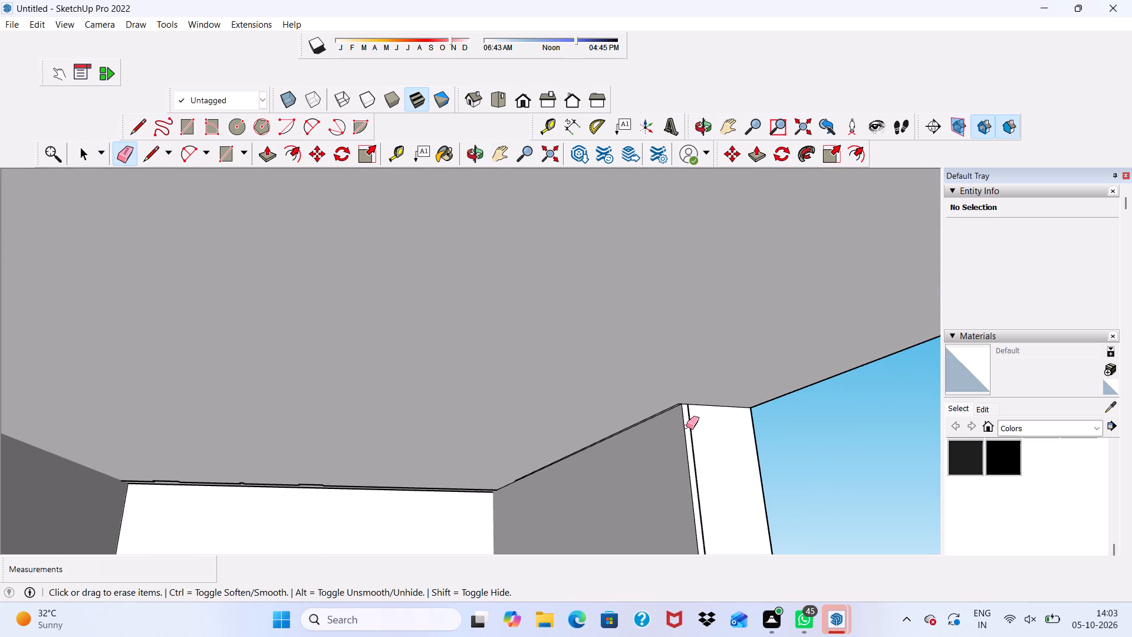
left_click(690, 424)
Erase the doubled line where the ground-floor side wall meets the ceiling, including its short end piece, undoing any wrong erasure.
scroll(674, 413, "up", 2)
left_click_drag(669, 402, 673, 417)
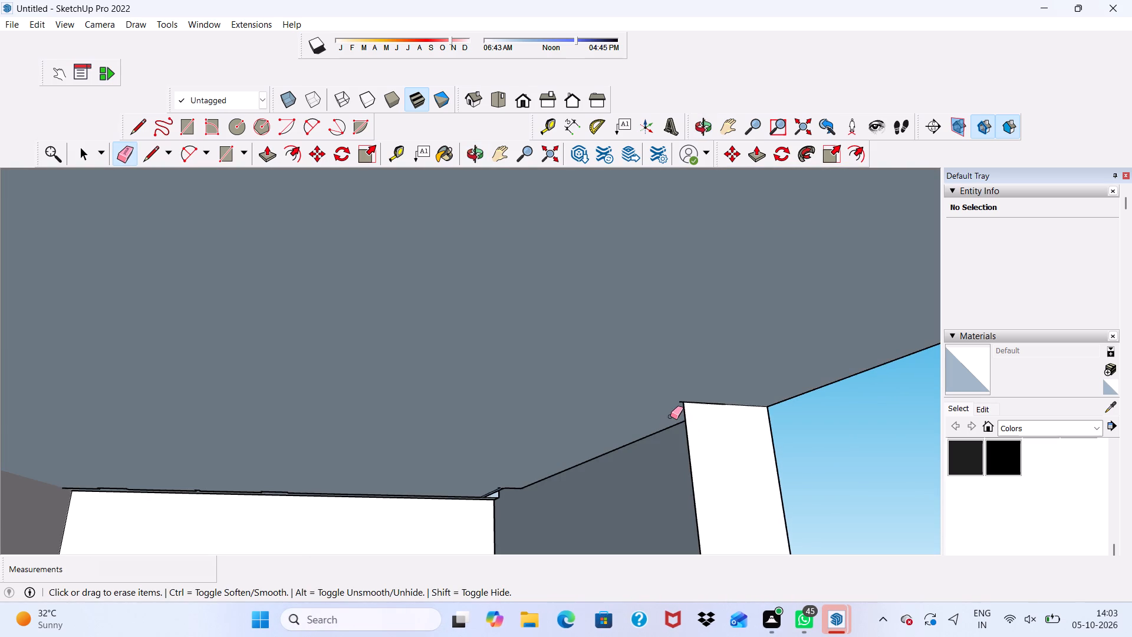
key("ctrl+z")
scroll(670, 416, "up", 11, "ctrl")
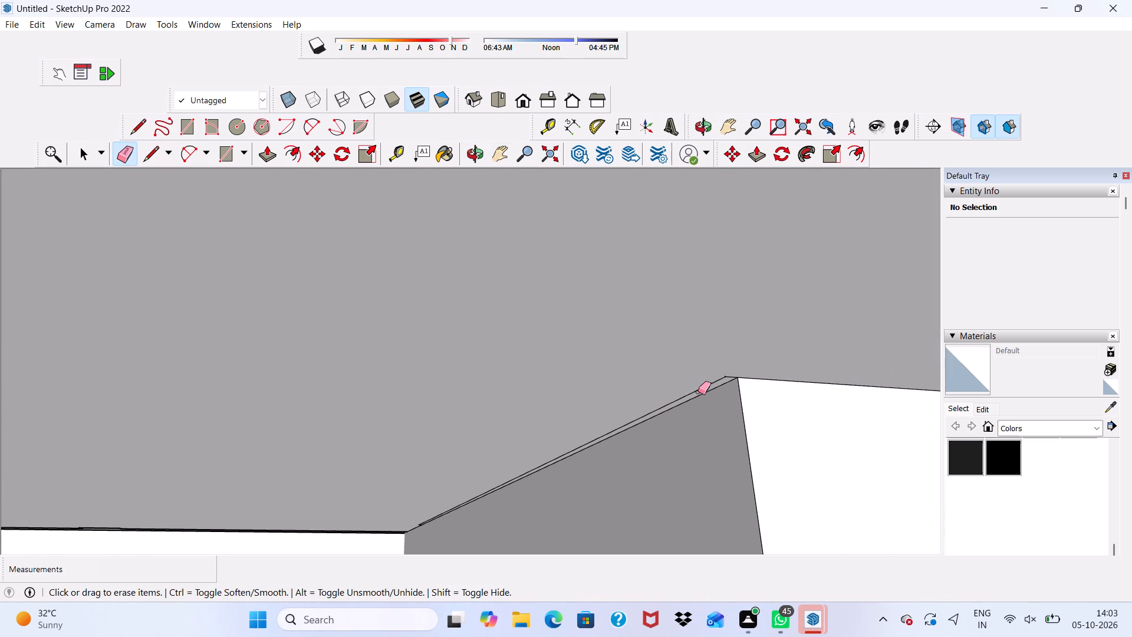
left_click(699, 388)
left_click_drag(725, 379, 730, 370)
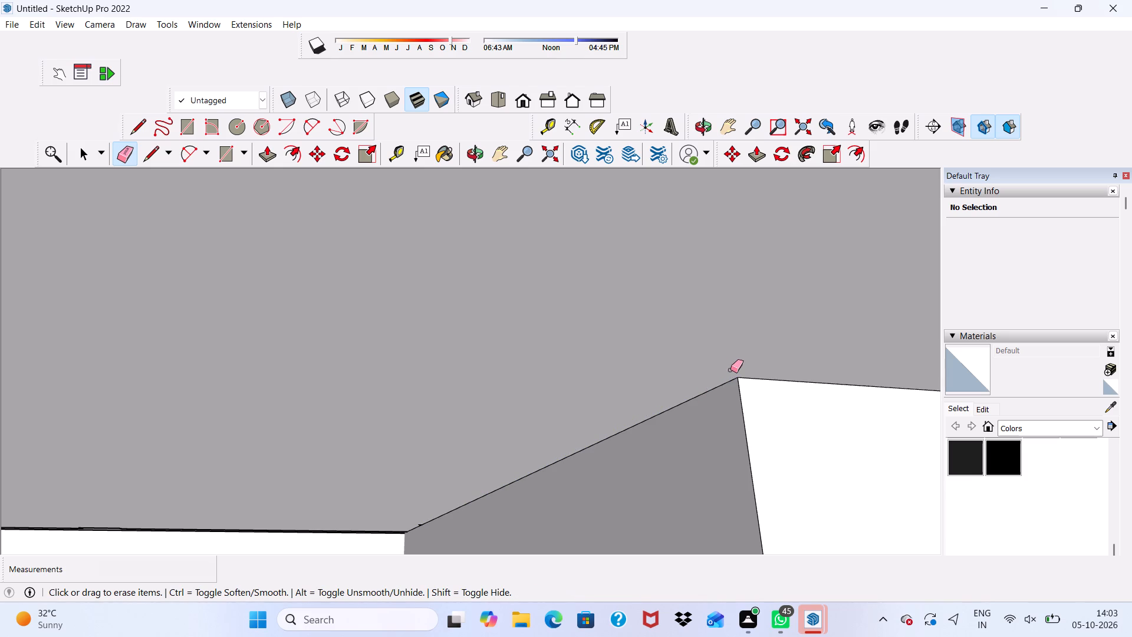
Erase the doubled line along the ceiling at the ground-floor back wall and the short stray edge by the side wall, undoing any wrong erasure.
scroll(662, 376, "up", 1)
scroll(631, 382, "down", 6)
middle_click_drag(496, 465, 503, 434)
scroll(456, 432, "down", 4)
scroll(403, 536, "up", 7)
left_click(403, 529)
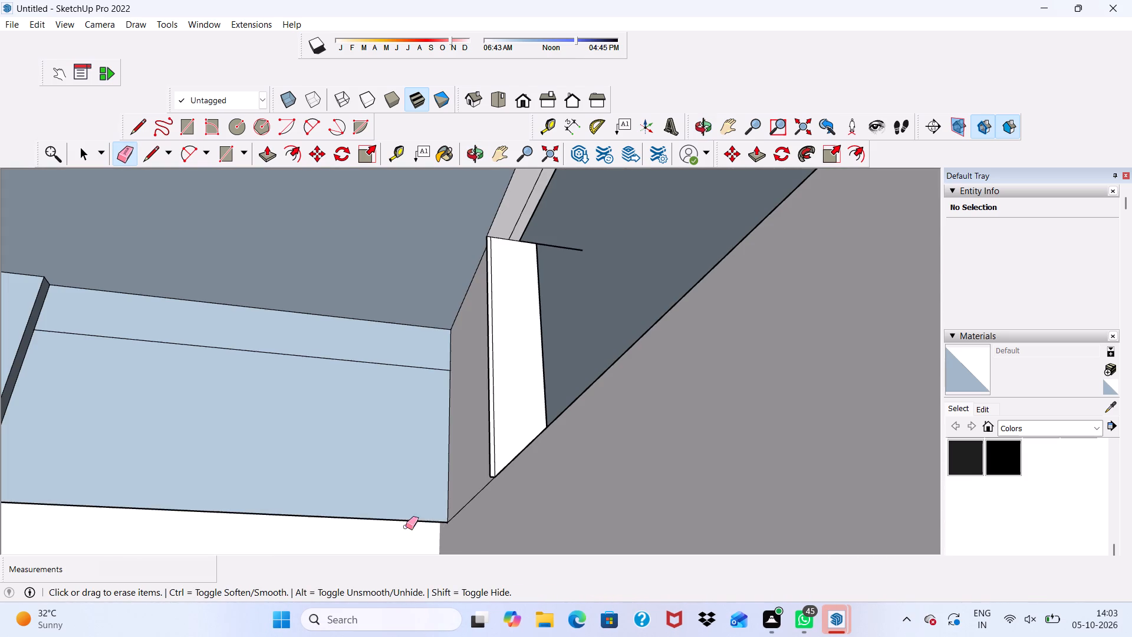
key("ctrl+z")
scroll(404, 492, "up", 3)
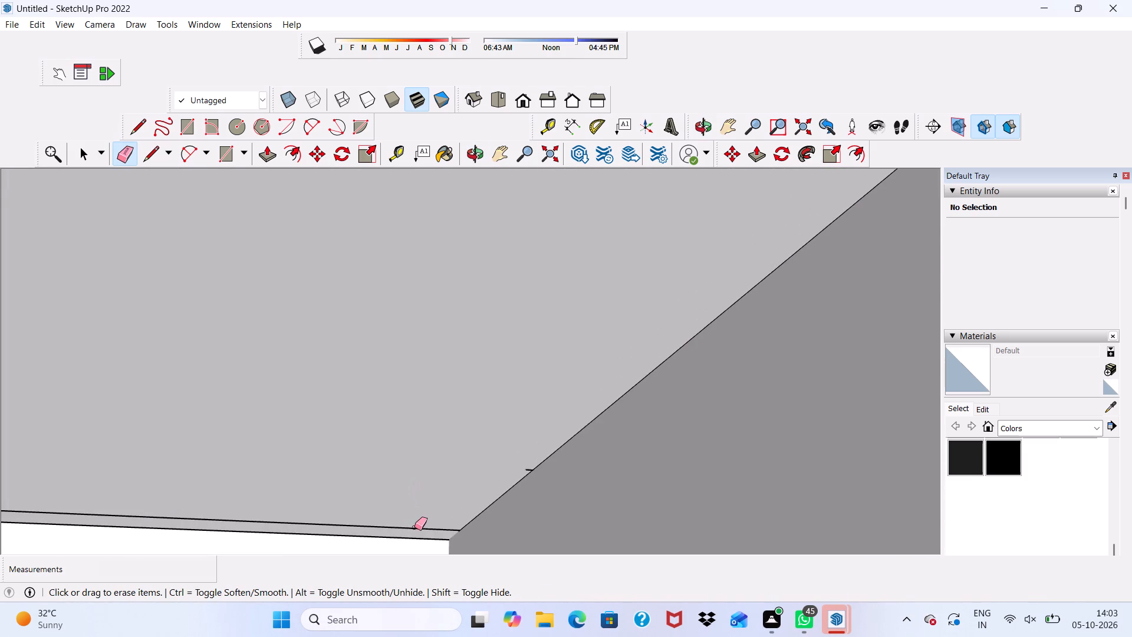
left_click(416, 527)
left_click(526, 467)
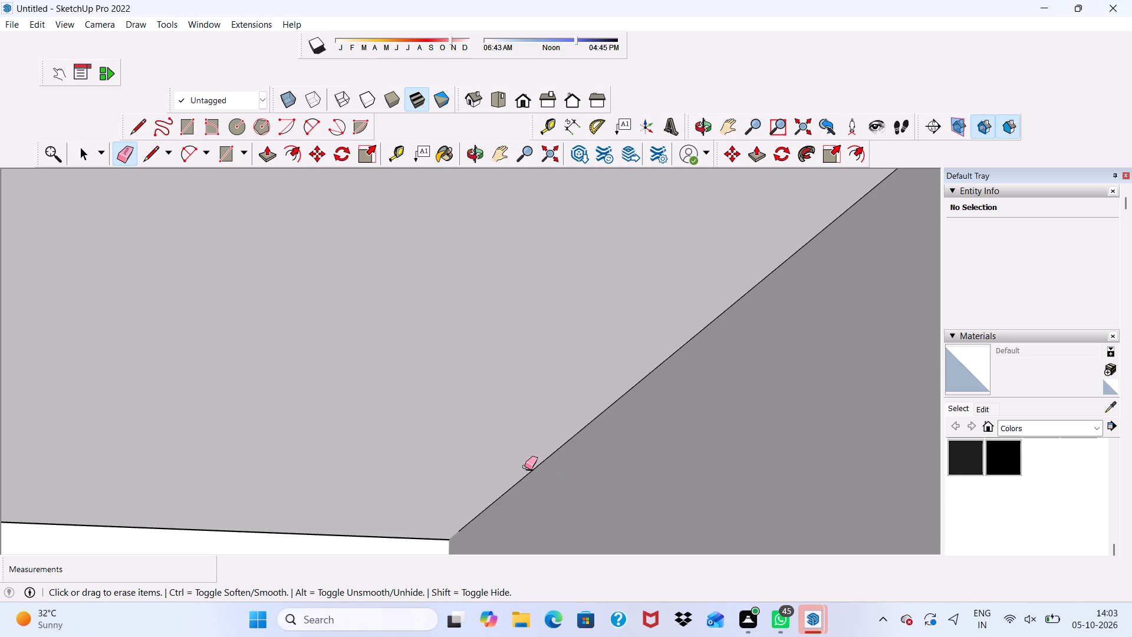
left_click(532, 465)
Erase the jagged leftover edges on the ceiling along the back wall of the ground-floor room below the curved room.
scroll(531, 438, "down", 9)
scroll(486, 354, "up", 1)
scroll(485, 360, "down", 6)
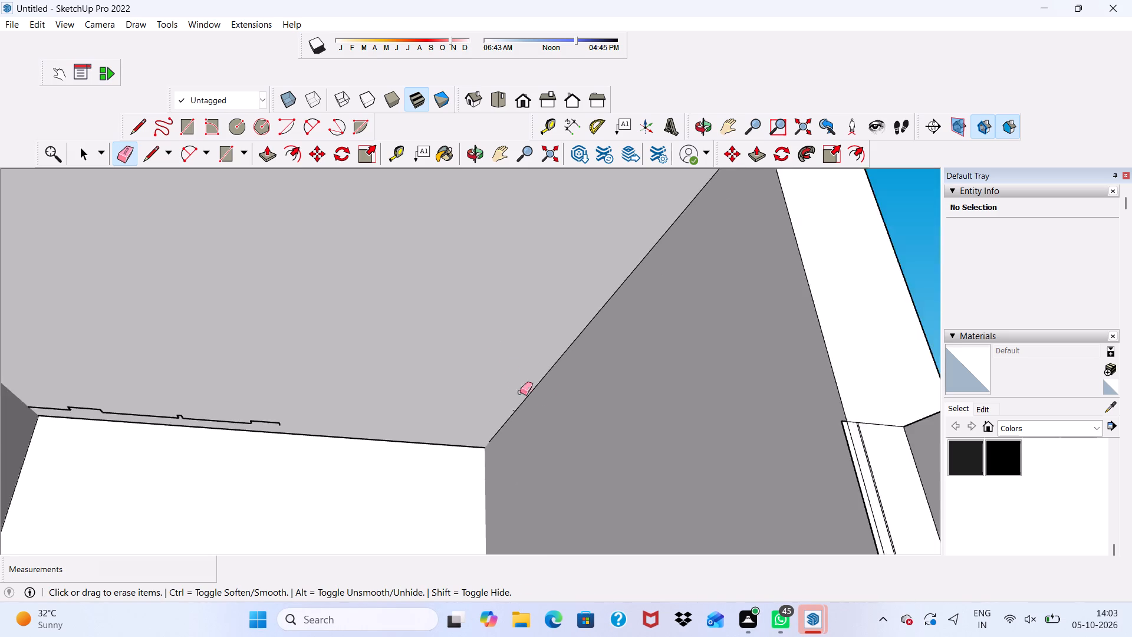
scroll(520, 392, "down", 6)
scroll(272, 393, "up", 6)
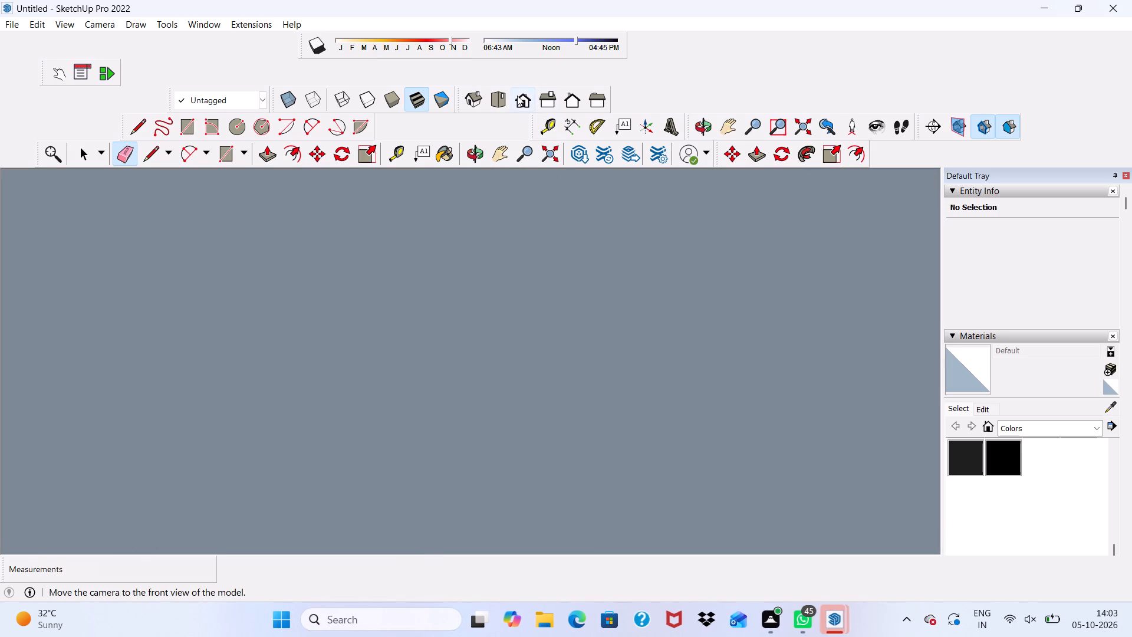
left_click(517, 95)
scroll(445, 360, "up", 2)
scroll(396, 322, "down", 17)
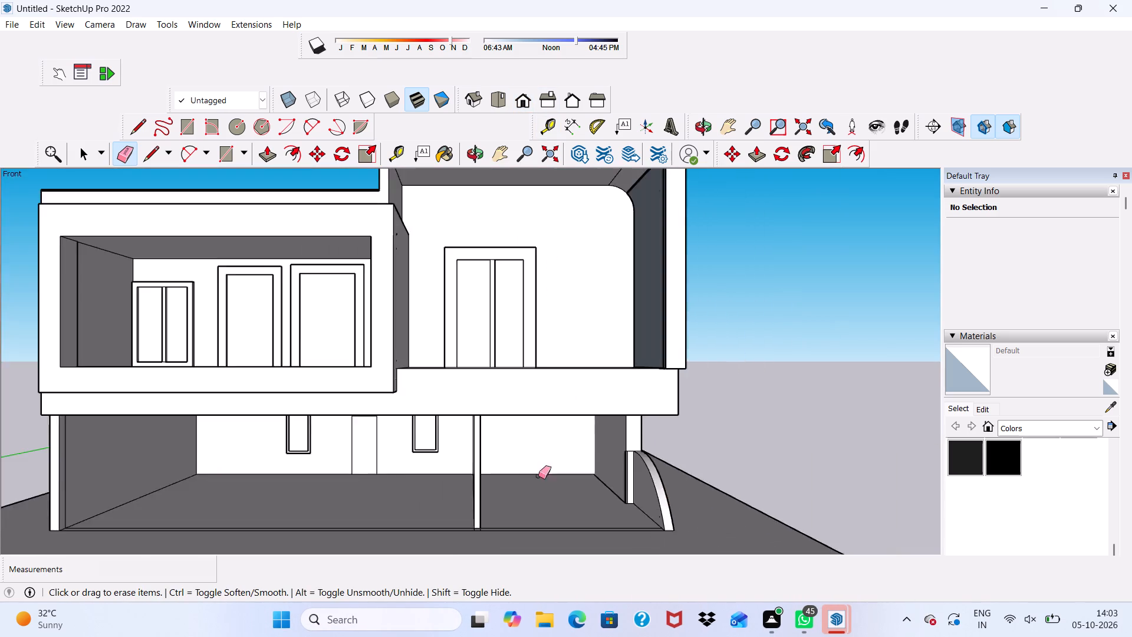
middle_click_drag(538, 476, 510, 409)
scroll(512, 406, "up", 11)
scroll(541, 401, "down", 1)
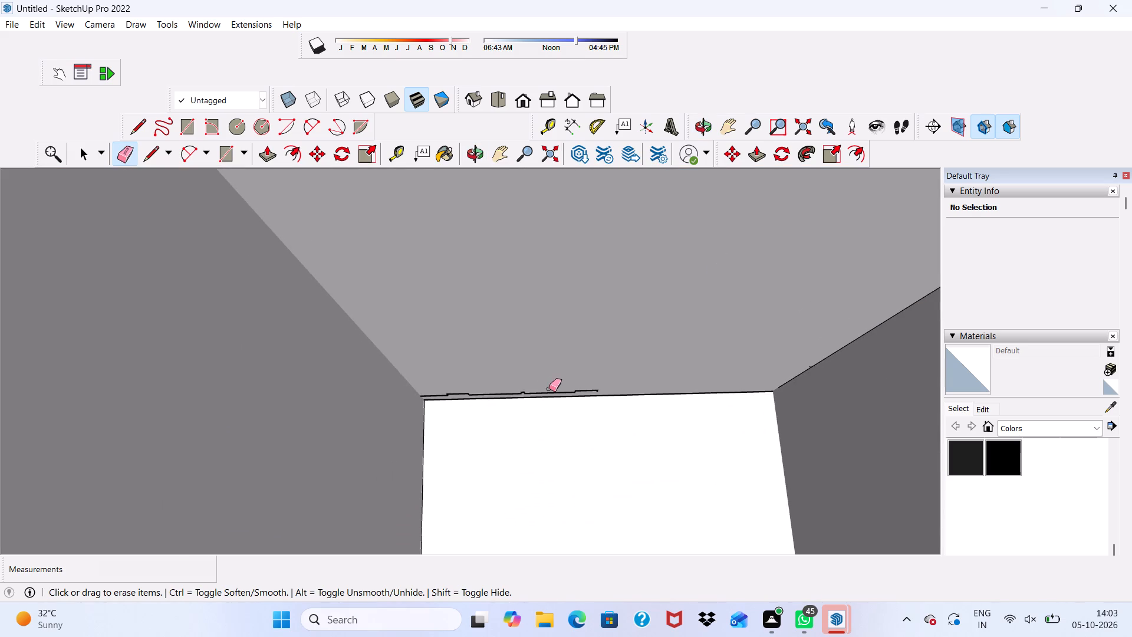
left_click_drag(548, 393, 560, 389)
left_click_drag(592, 389, 562, 386)
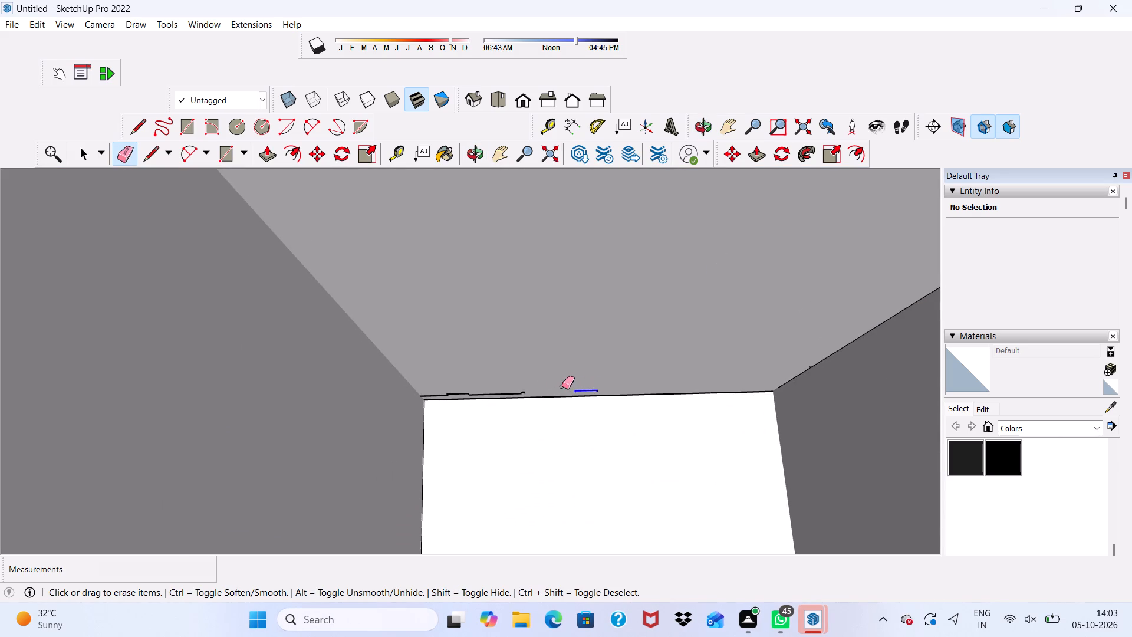
left_click_drag(562, 386, 436, 395)
scroll(460, 396, "up", 1)
left_click_drag(463, 393, 535, 393)
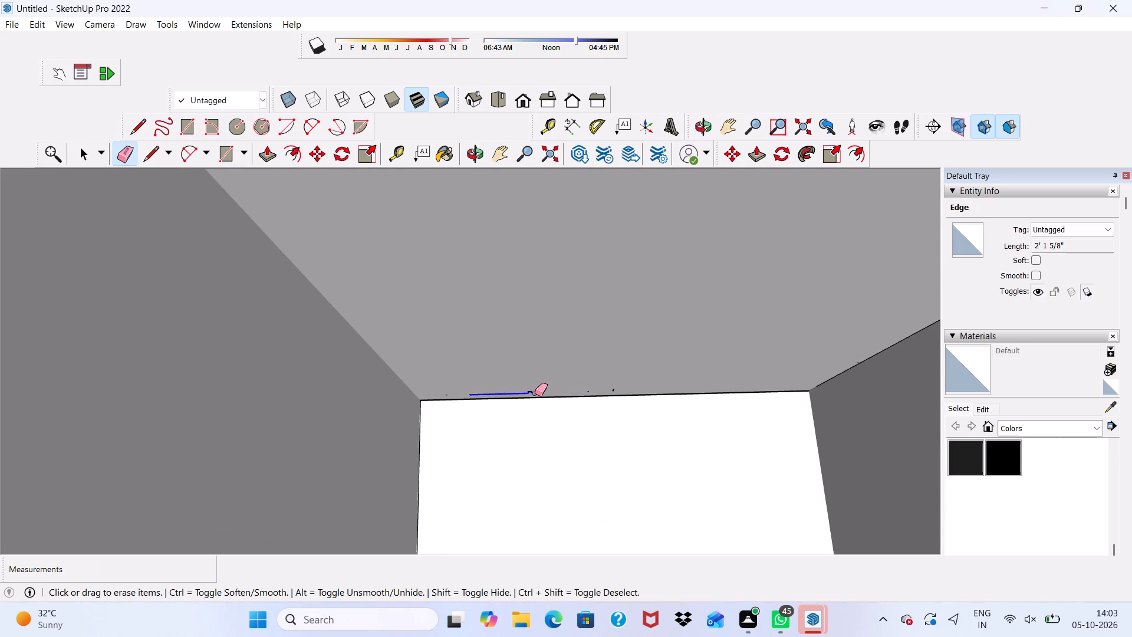
left_click_drag(535, 393, 536, 392)
Erase the small remaining edge fragments on that ceiling close to the back wall.
scroll(526, 378, "down", 3)
scroll(534, 397, "up", 7)
left_click_drag(521, 377, 611, 339)
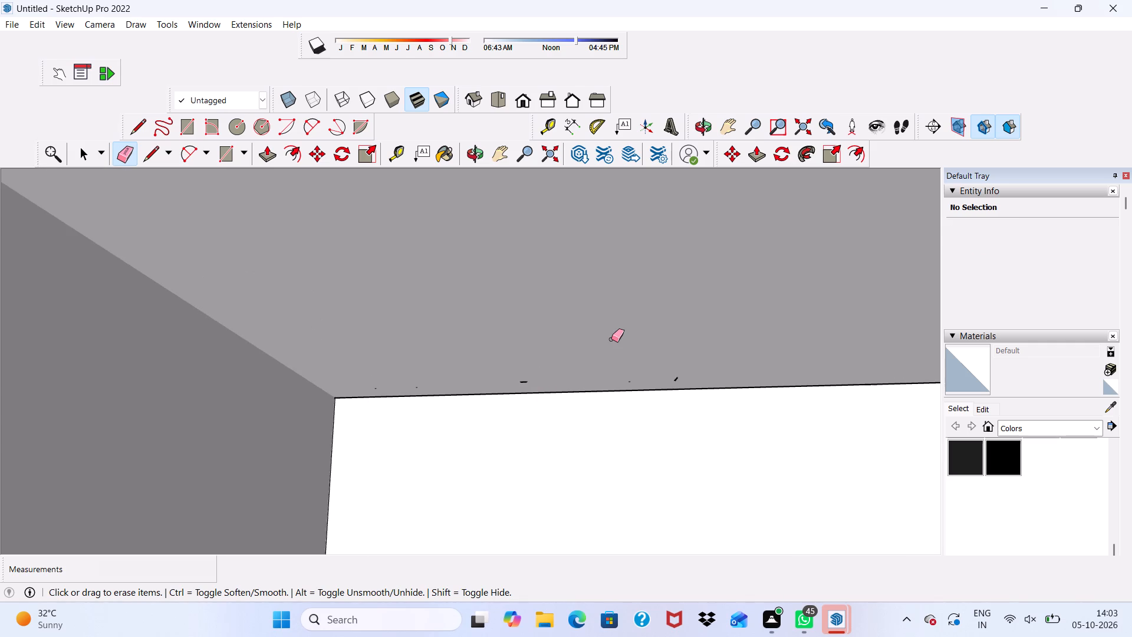
left_click_drag(611, 339, 588, 354)
scroll(535, 373, "up", 3)
left_click_drag(516, 380, 537, 376)
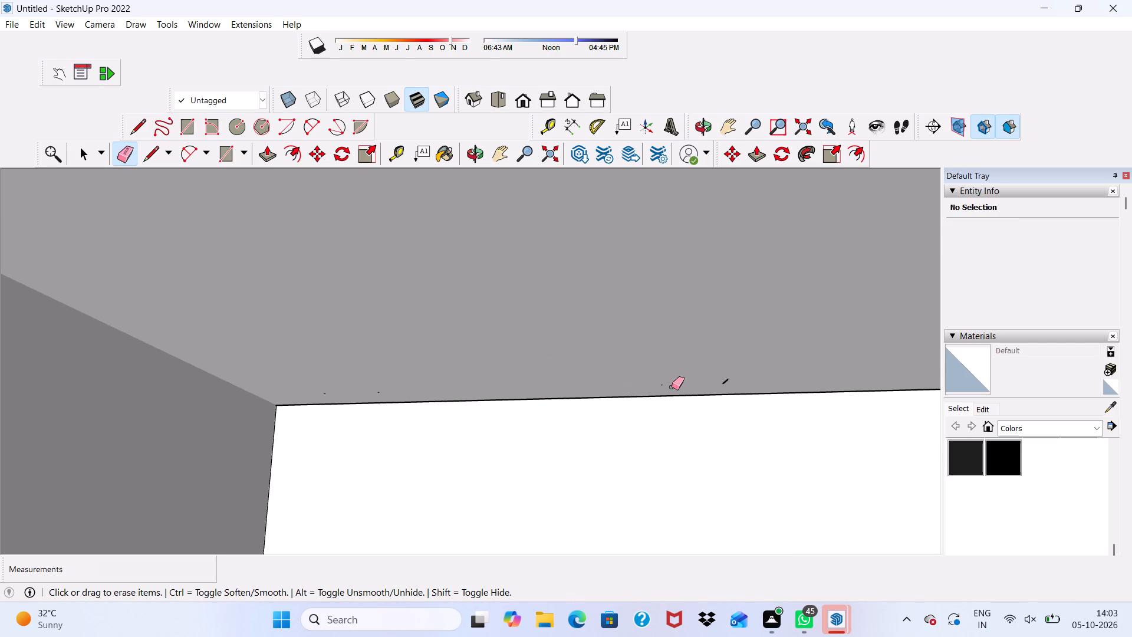
left_click_drag(729, 384, 726, 377)
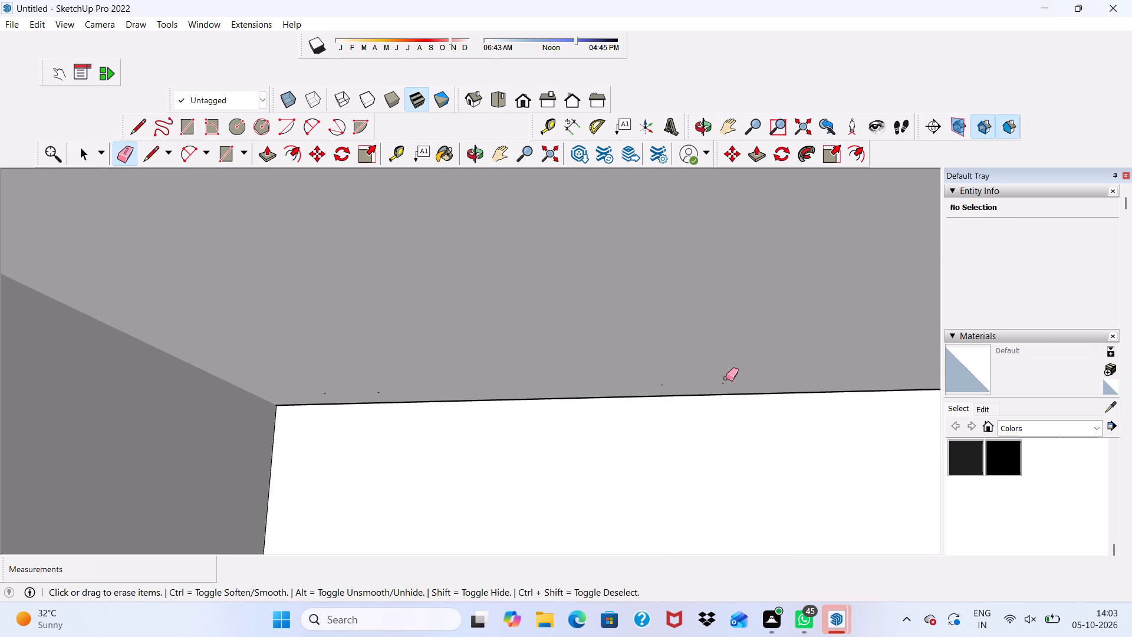
Examine the house's front elevation, the framed balcony and the curved upper room from several angles.
scroll(708, 375, "down", 3)
key("space")
scroll(685, 353, "down", 1)
scroll(685, 353, "up", 1)
scroll(685, 353, "down", 20)
scroll(685, 353, "down", 3)
scroll(547, 317, "up", 1)
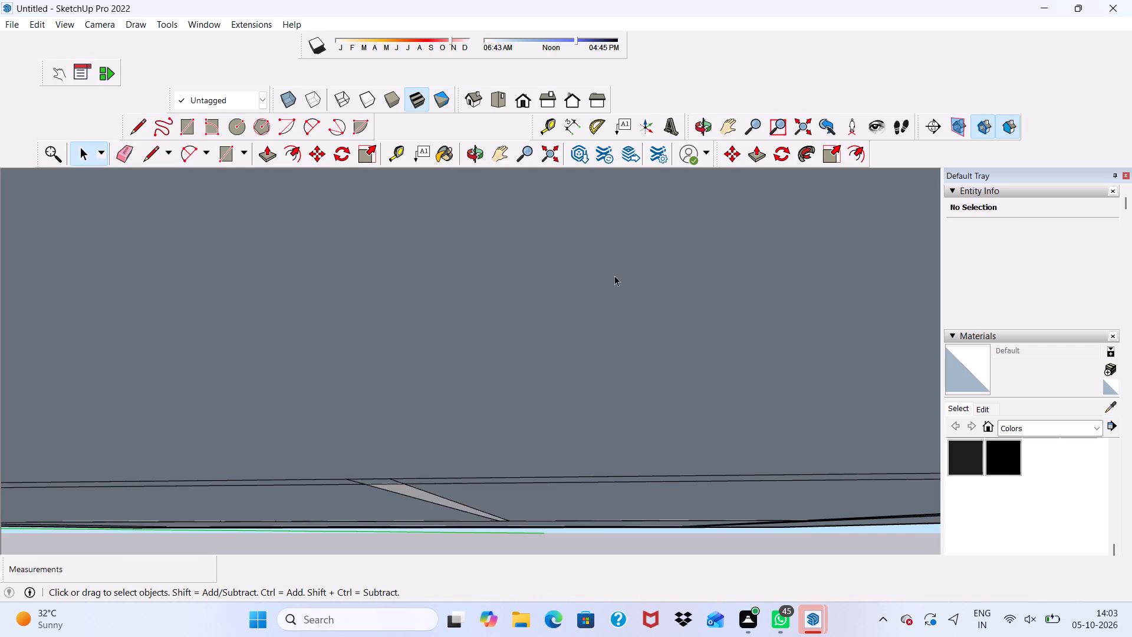
scroll(614, 275, "down", 5)
left_click(524, 101)
scroll(523, 262, "down", 2)
scroll(541, 311, "up", 1)
scroll(551, 327, "down", 3)
scroll(530, 272, "up", 1)
scroll(531, 277, "down", 1)
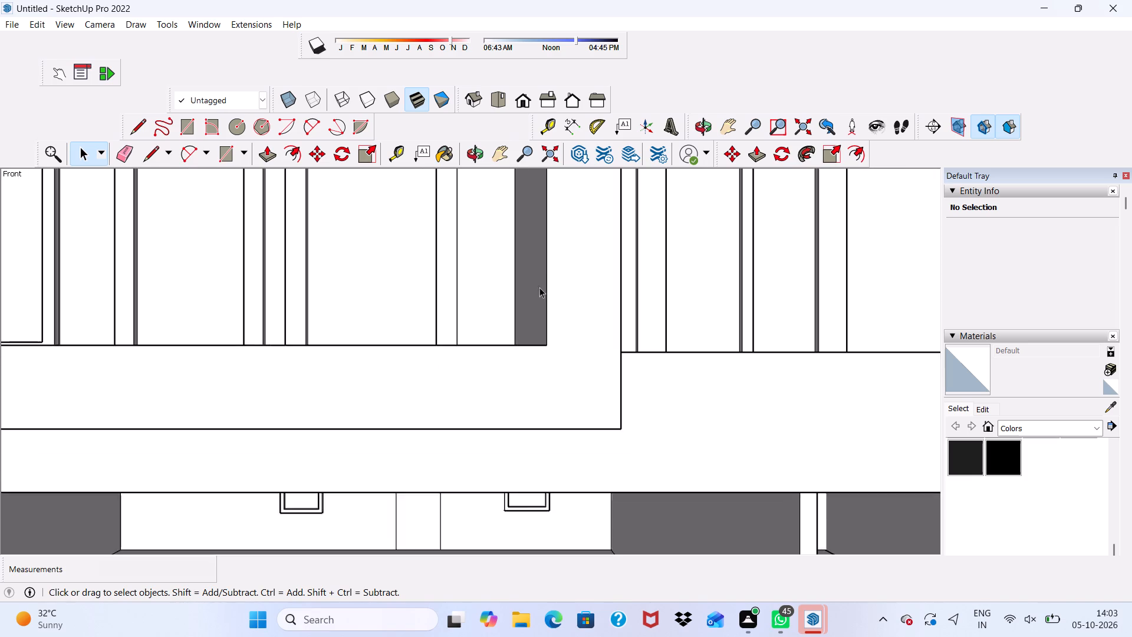
scroll(536, 264, "up", 1)
scroll(536, 264, "down", 2)
scroll(535, 270, "up", 1)
scroll(535, 272, "down", 7)
scroll(600, 257, "up", 1)
scroll(600, 257, "down", 2)
middle_click_drag(610, 286, 643, 244)
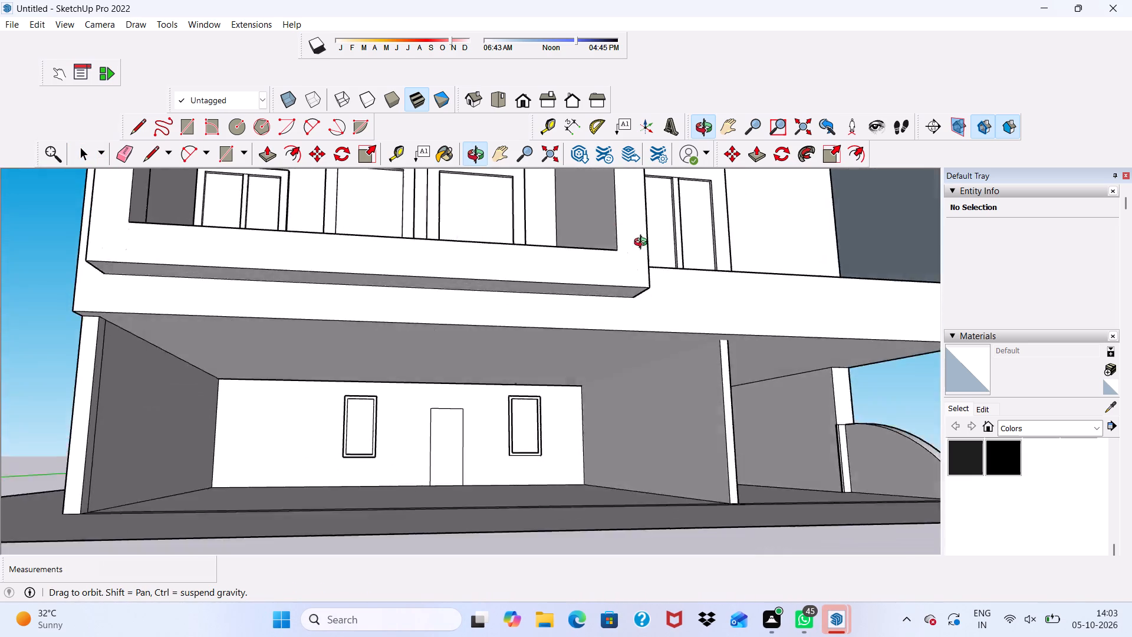
middle_click_drag(643, 244, 619, 314)
scroll(625, 291, "down", 9)
middle_click_drag(619, 346, 670, 324)
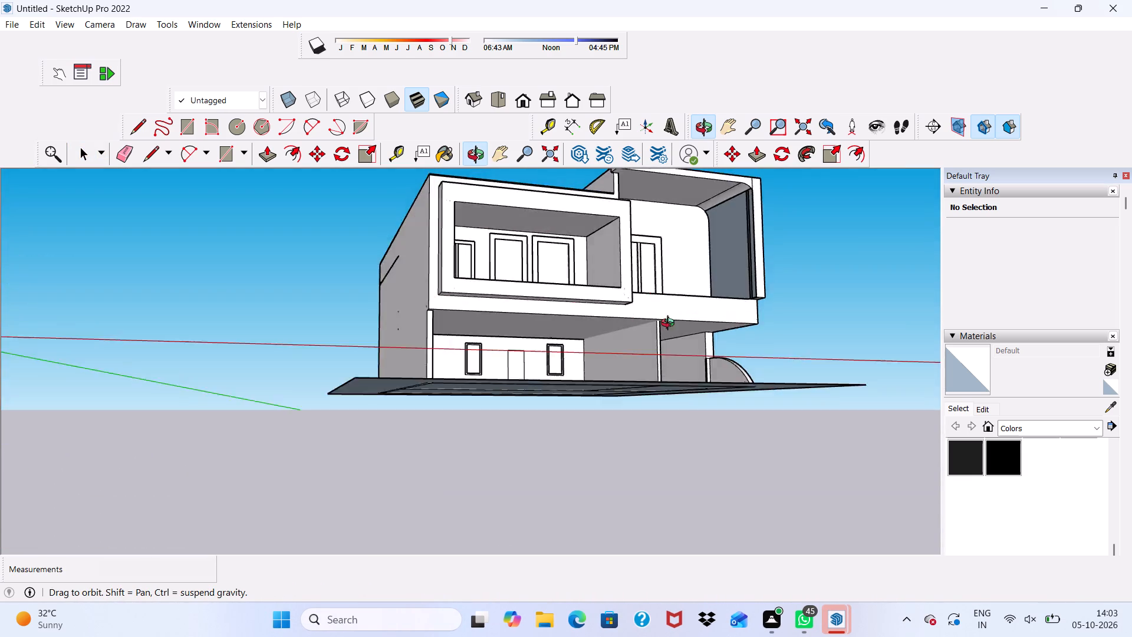
middle_click_drag(670, 324, 738, 353)
middle_click(738, 353)
scroll(731, 218, "up", 3)
Push/pull the inner face of the curved upper room's side wall, finishing with a move of about 1' 6".
left_click(723, 236)
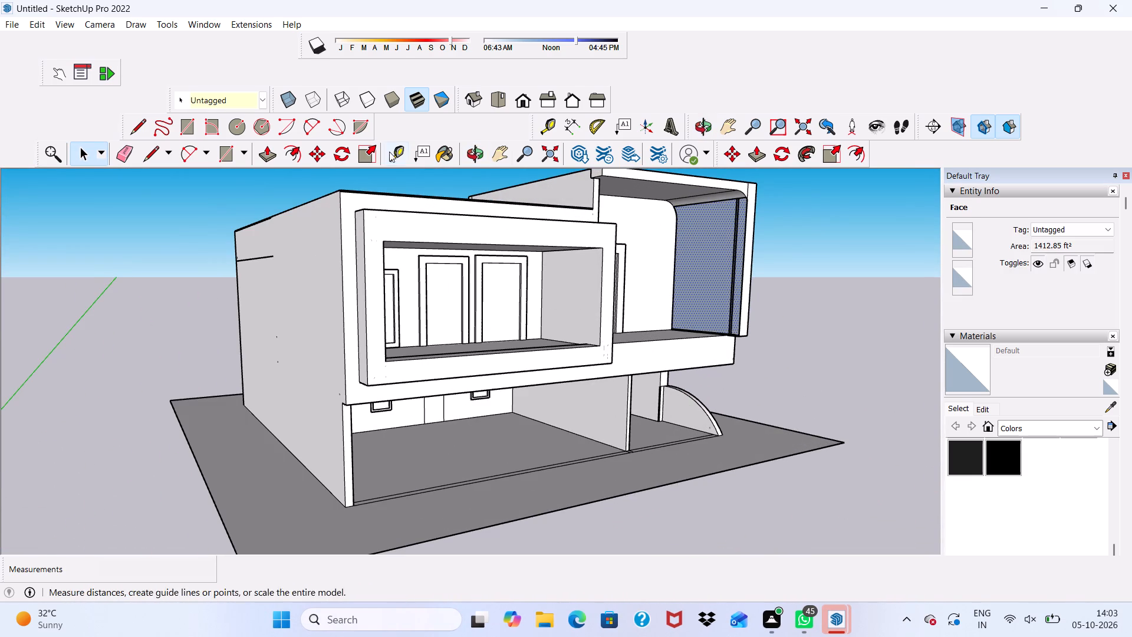
left_click(264, 148)
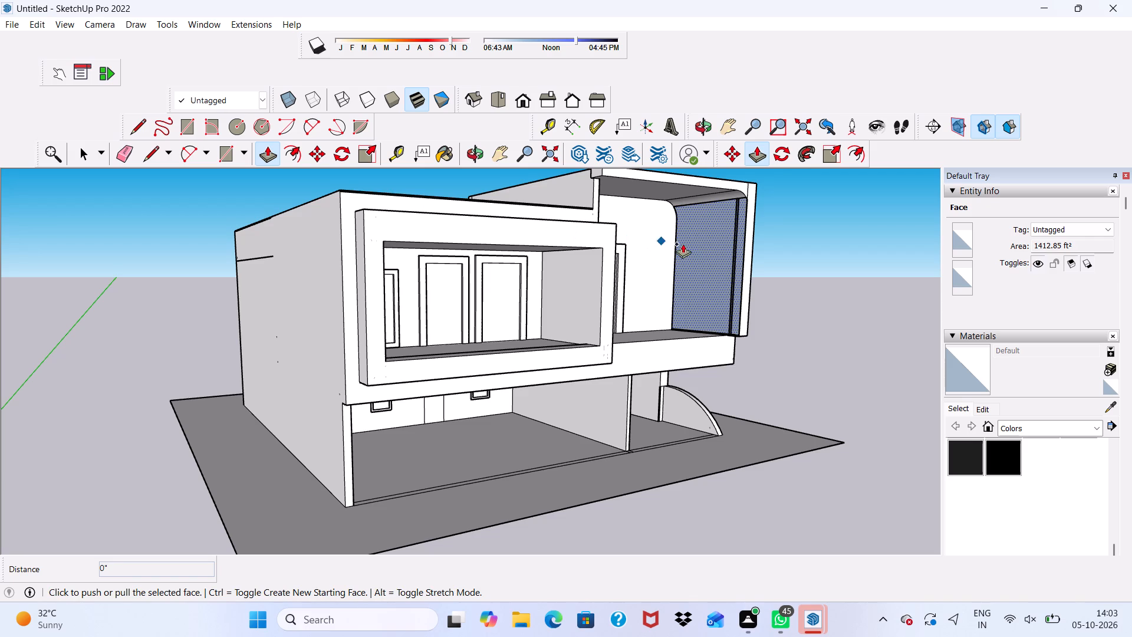
left_click(703, 238)
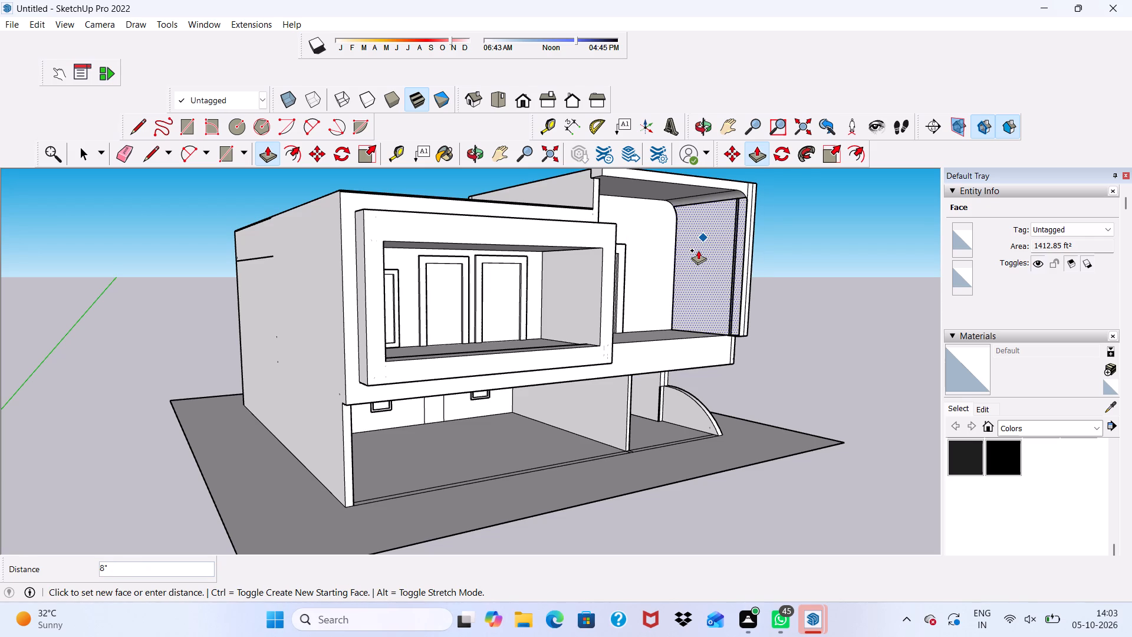
scroll(706, 236, "up", 2)
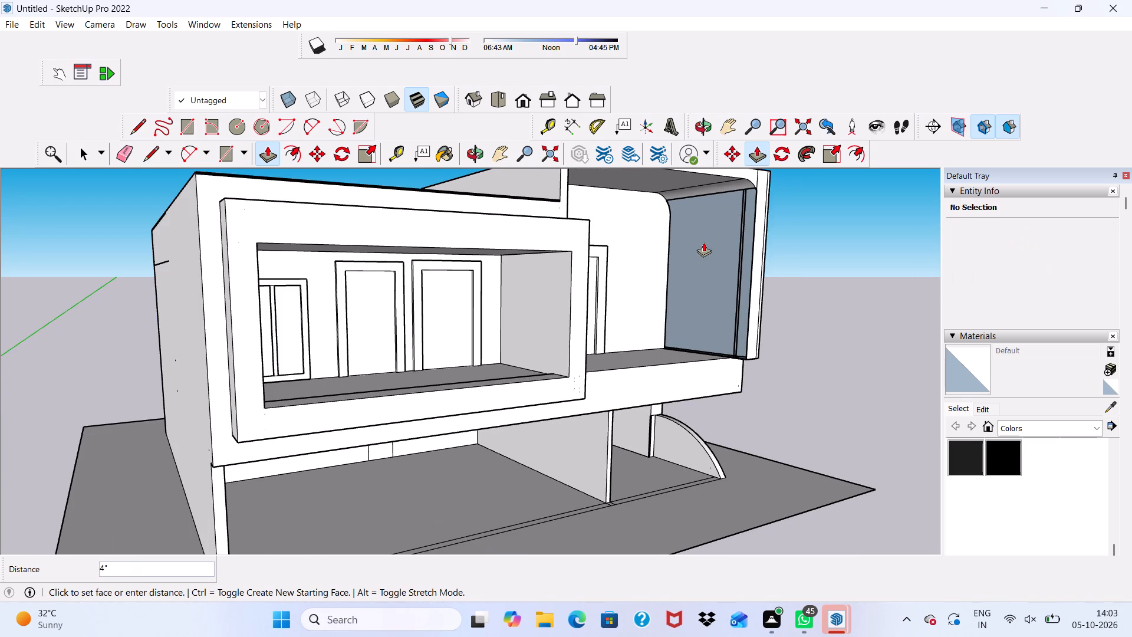
left_click(704, 245)
left_click(691, 253)
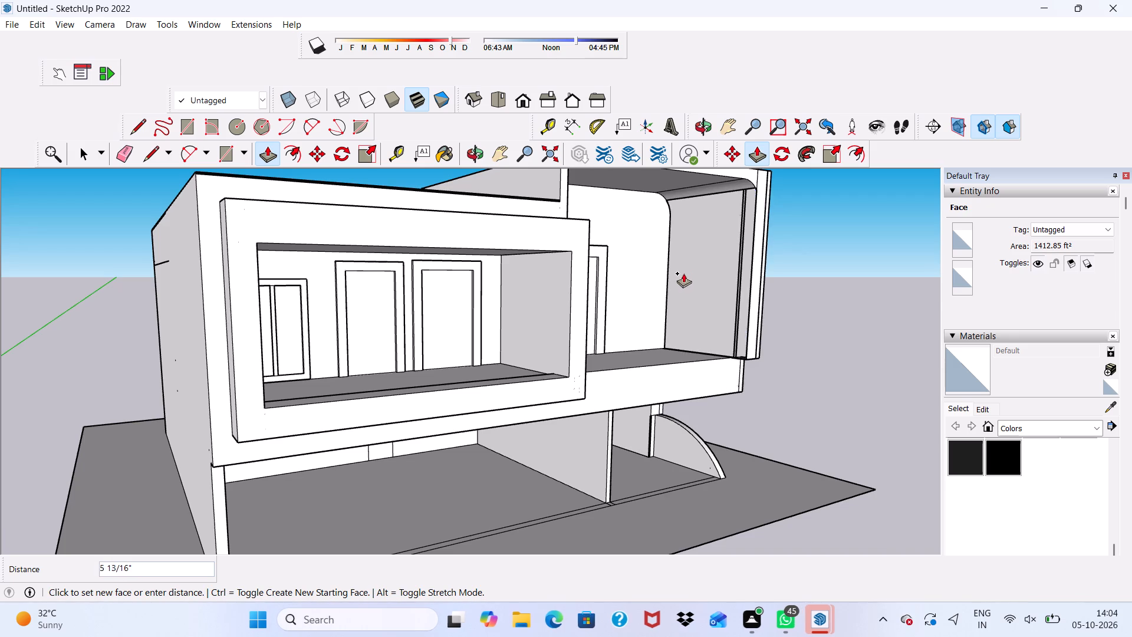
left_click(680, 274)
scroll(677, 274, "down", 3)
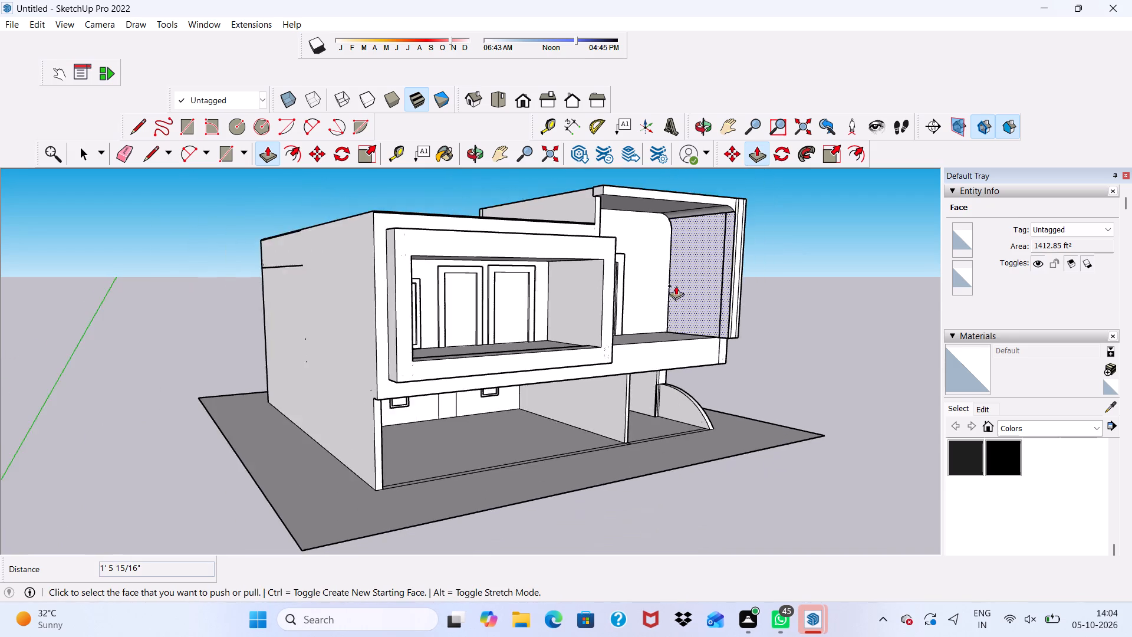
middle_click_drag(676, 285, 525, 242)
scroll(613, 270, "up", 3)
key("space")
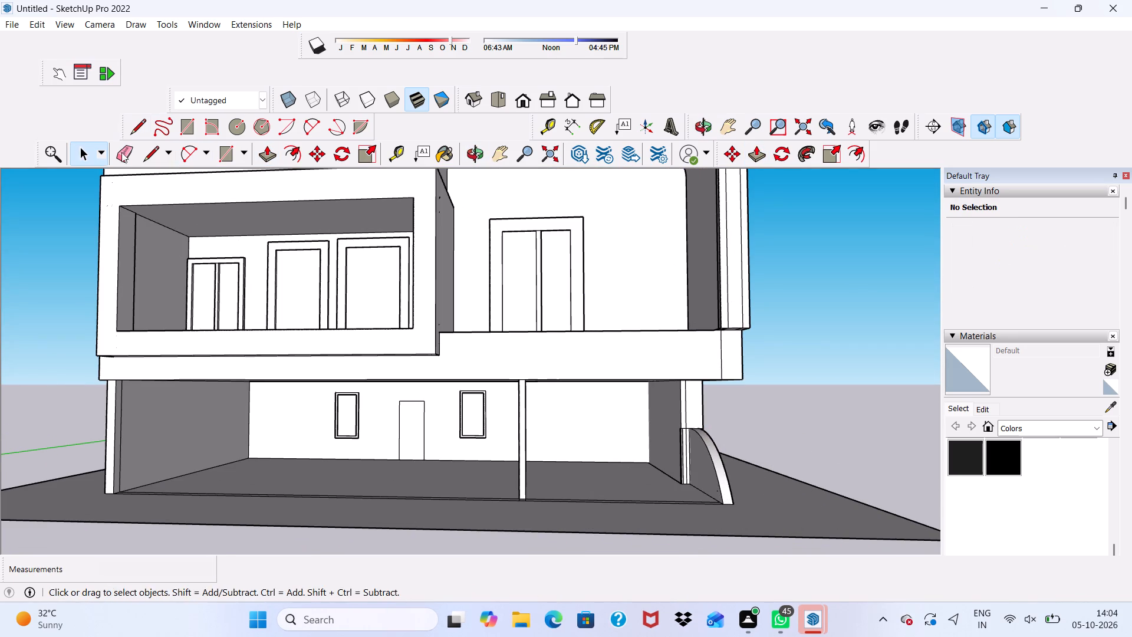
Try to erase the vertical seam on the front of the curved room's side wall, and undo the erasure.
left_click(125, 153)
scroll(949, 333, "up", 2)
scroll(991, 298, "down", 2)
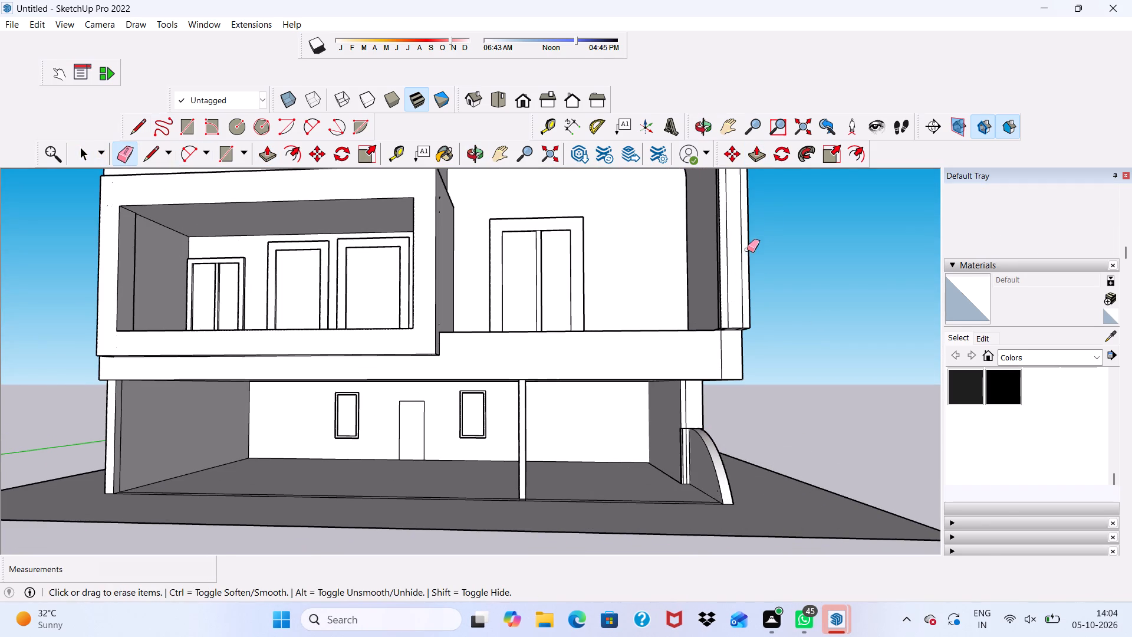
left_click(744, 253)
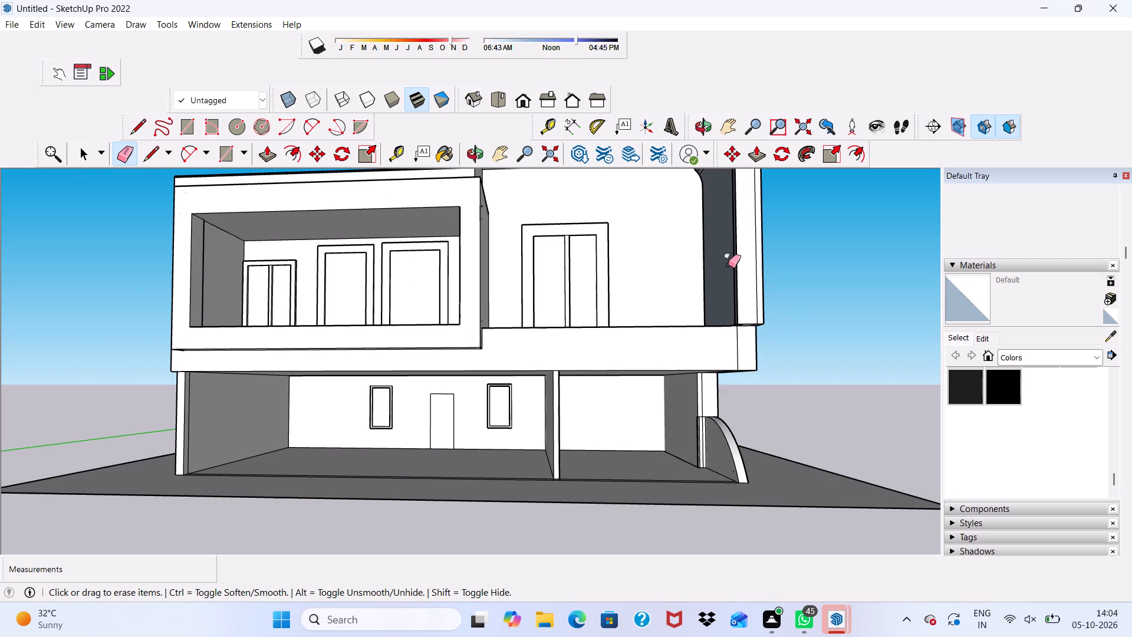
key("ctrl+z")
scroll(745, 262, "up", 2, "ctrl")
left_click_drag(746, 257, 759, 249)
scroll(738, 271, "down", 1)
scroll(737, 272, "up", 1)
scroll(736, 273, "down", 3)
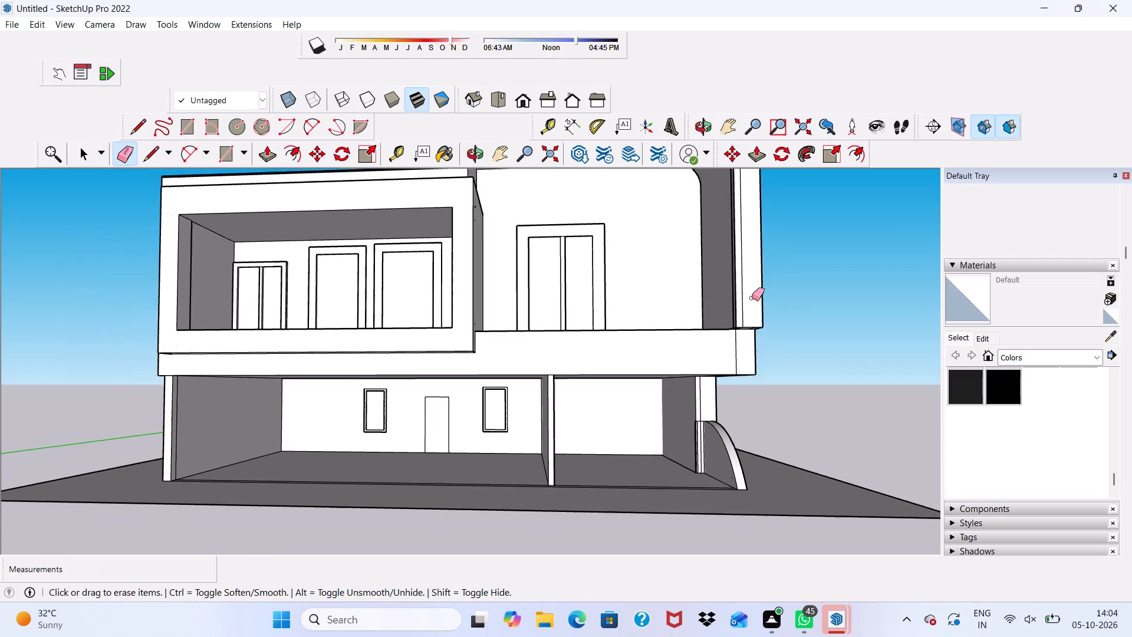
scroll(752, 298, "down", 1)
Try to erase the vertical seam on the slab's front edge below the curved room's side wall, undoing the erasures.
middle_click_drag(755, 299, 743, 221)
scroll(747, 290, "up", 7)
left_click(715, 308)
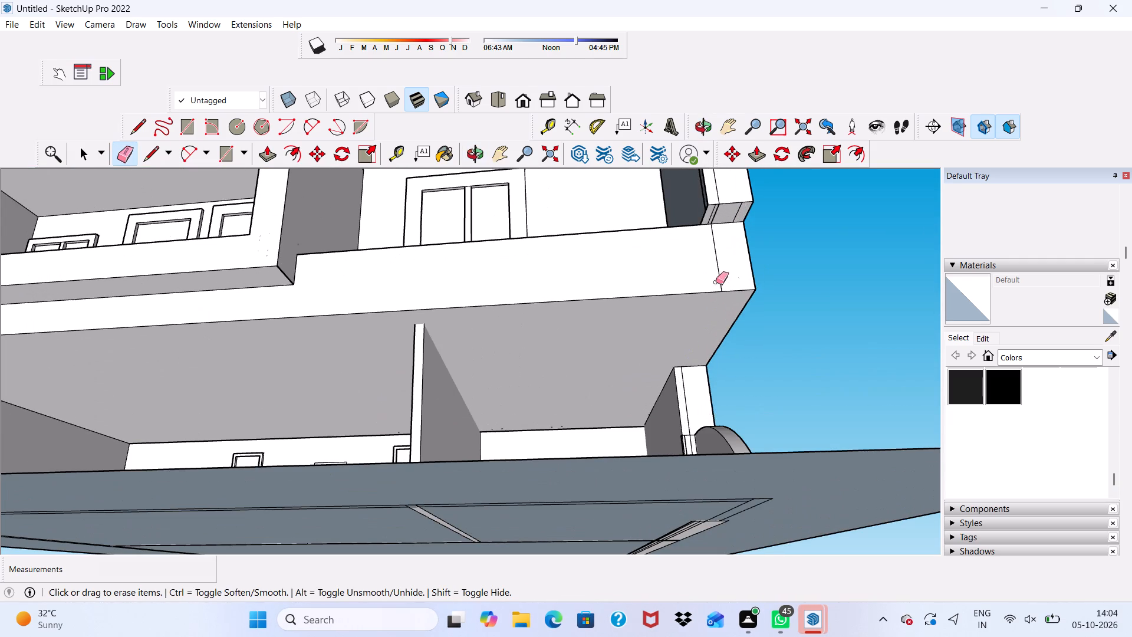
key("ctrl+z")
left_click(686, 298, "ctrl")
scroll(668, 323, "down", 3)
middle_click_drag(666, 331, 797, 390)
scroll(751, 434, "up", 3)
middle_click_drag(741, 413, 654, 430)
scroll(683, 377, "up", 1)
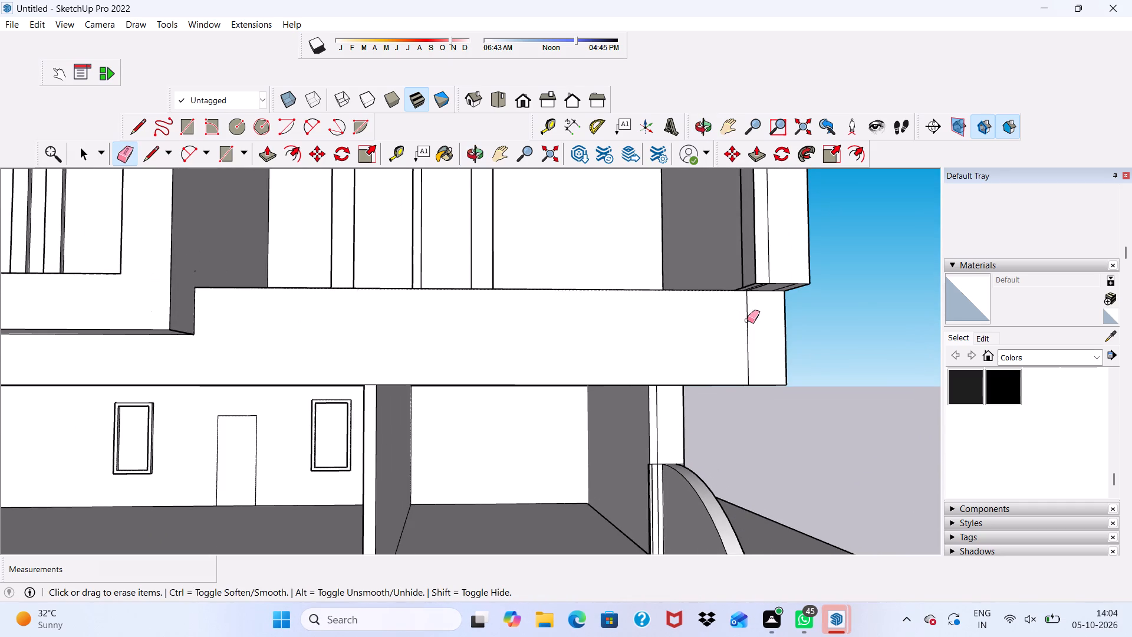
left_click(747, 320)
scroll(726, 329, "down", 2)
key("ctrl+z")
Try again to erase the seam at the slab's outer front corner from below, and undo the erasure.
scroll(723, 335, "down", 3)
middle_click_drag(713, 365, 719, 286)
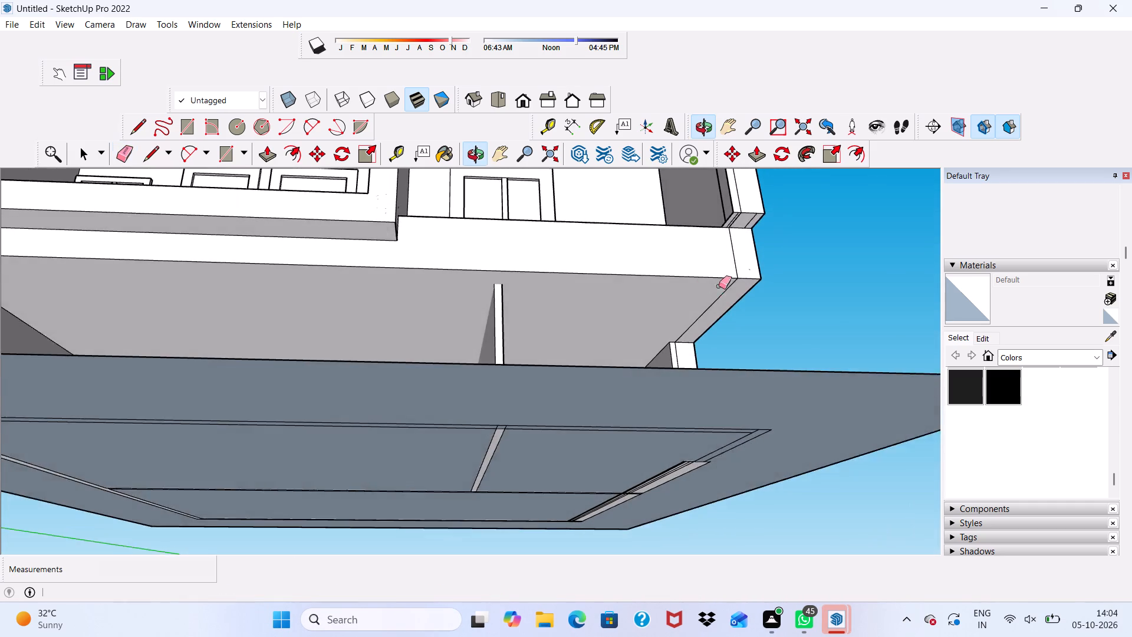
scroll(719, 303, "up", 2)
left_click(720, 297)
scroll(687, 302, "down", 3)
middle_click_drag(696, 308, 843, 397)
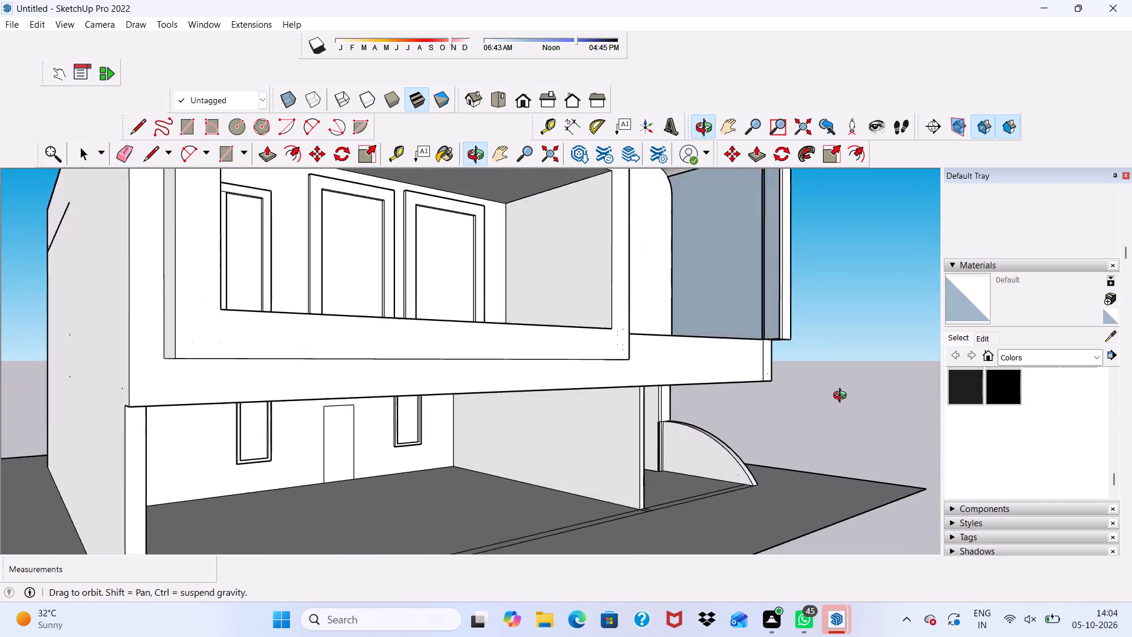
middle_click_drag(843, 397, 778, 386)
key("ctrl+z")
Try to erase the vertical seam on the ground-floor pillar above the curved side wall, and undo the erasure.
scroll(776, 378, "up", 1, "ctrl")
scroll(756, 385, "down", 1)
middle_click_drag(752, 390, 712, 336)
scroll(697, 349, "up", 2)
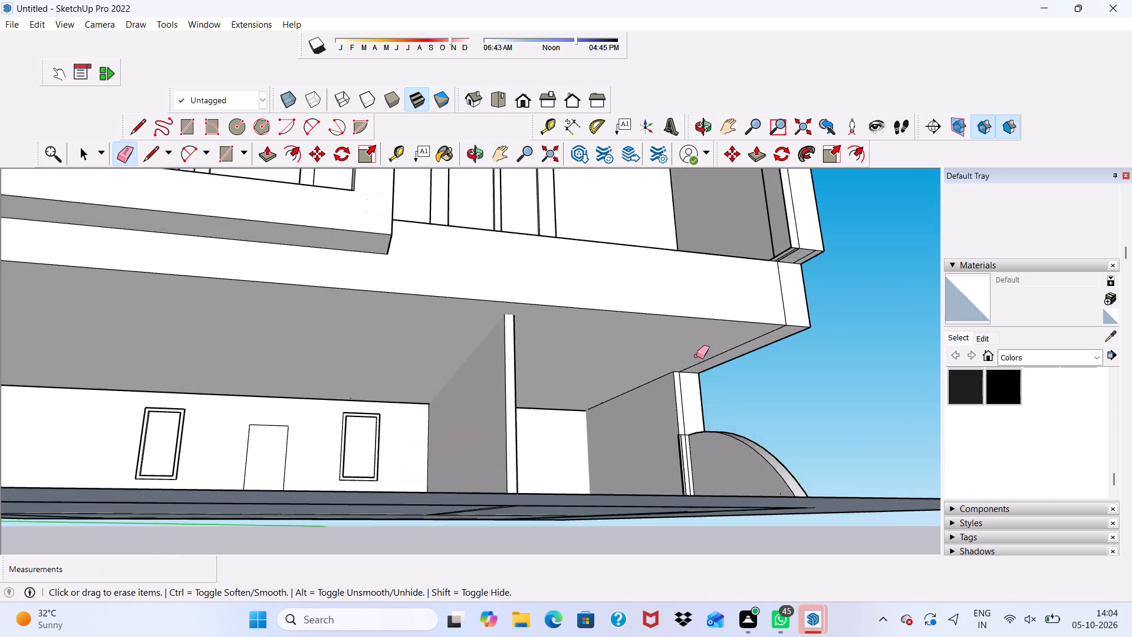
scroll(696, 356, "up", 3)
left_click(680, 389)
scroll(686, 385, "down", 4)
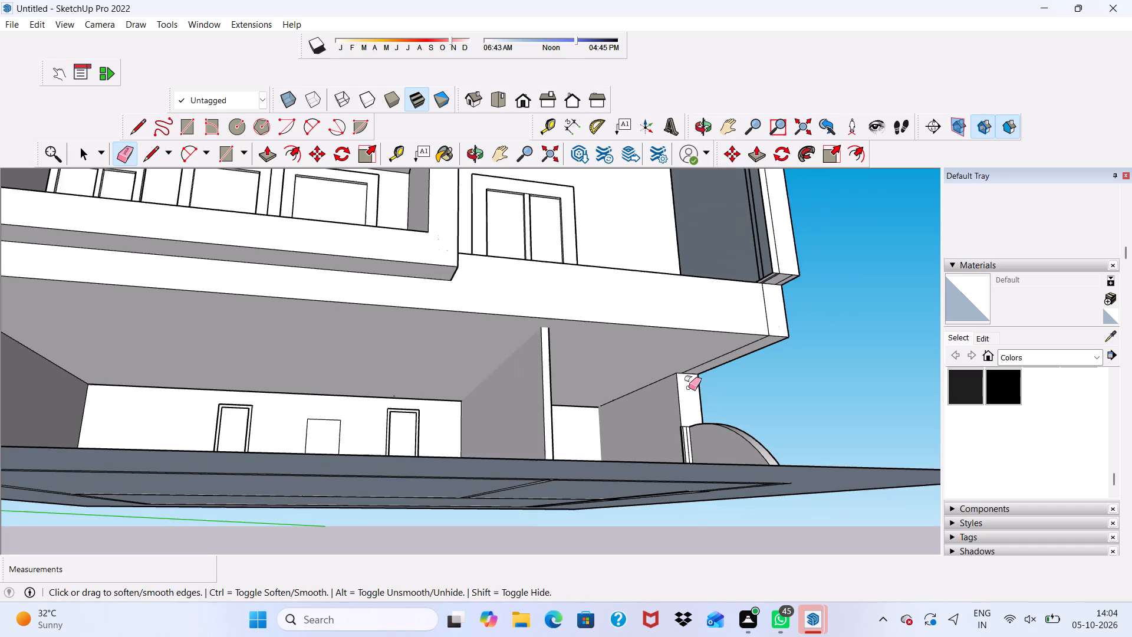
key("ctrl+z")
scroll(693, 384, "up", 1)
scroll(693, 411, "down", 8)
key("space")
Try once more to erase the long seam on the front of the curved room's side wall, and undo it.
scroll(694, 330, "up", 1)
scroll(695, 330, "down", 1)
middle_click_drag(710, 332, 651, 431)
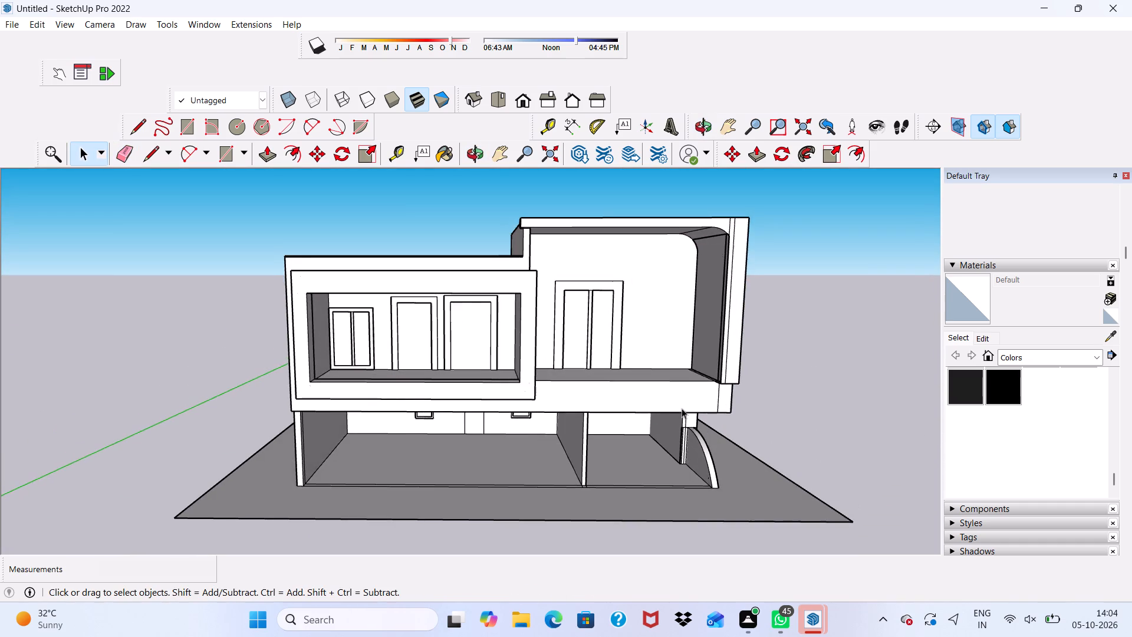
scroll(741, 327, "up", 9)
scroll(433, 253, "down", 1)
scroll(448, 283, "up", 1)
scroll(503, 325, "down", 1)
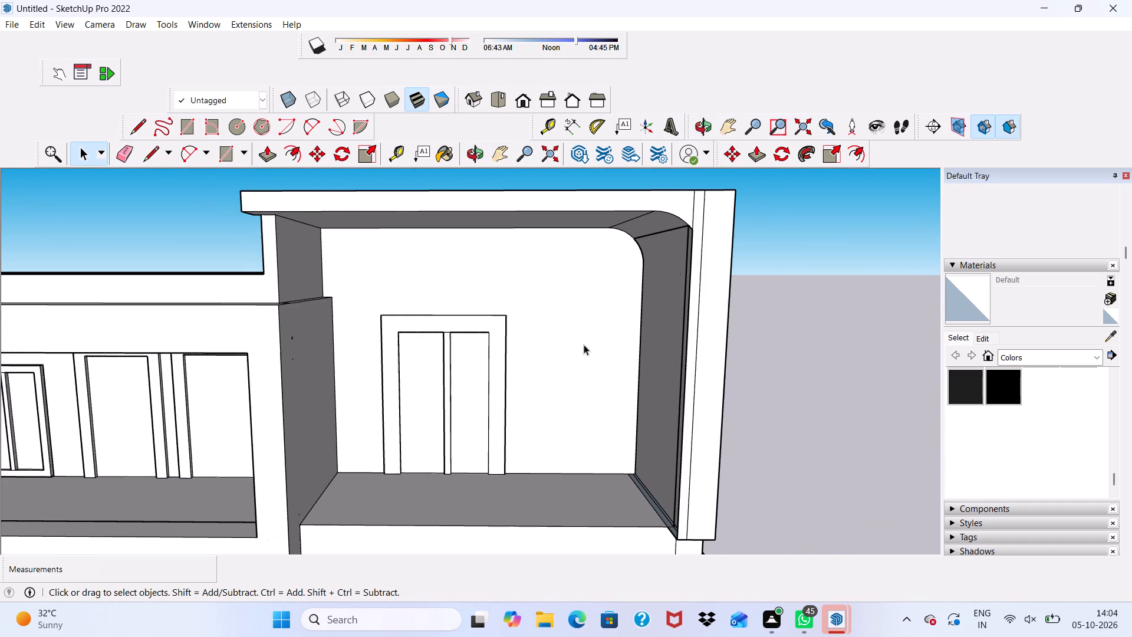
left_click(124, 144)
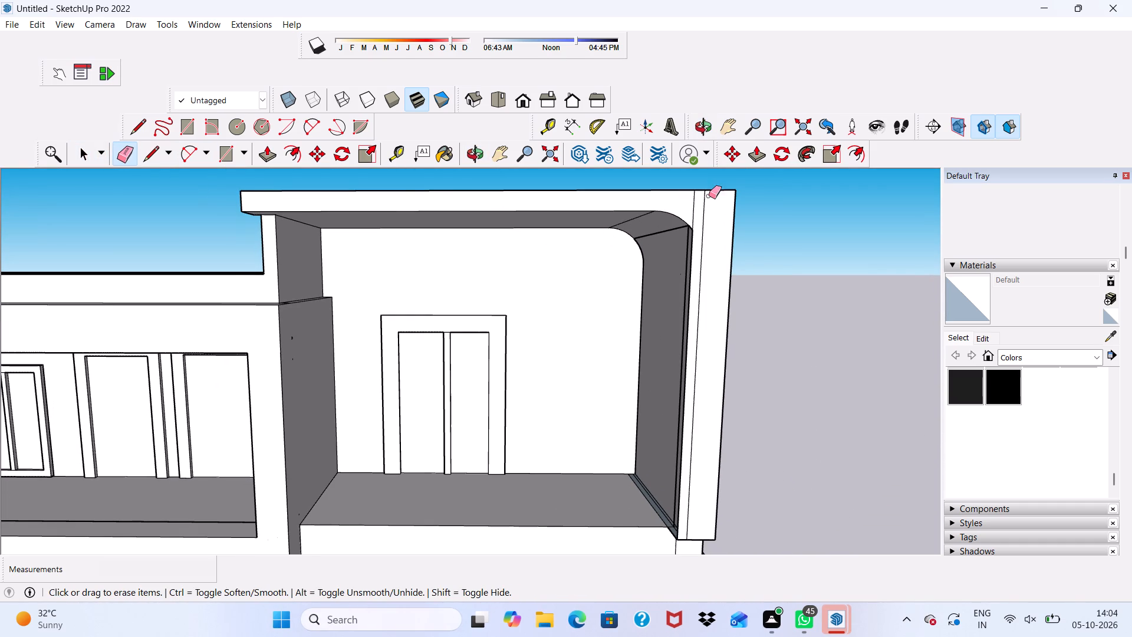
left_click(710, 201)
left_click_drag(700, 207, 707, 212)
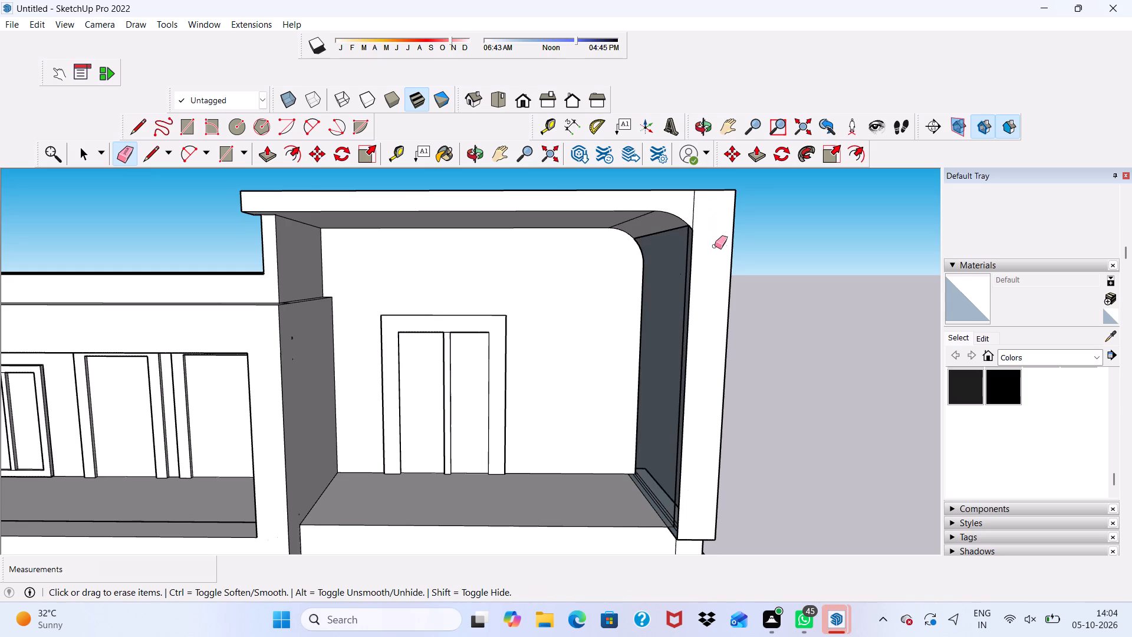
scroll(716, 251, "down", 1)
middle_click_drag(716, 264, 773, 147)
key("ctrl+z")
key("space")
Examine the whole house and its surroundings from the front, sides and further away.
scroll(778, 251, "down", 7)
middle_click_drag(649, 360, 620, 396)
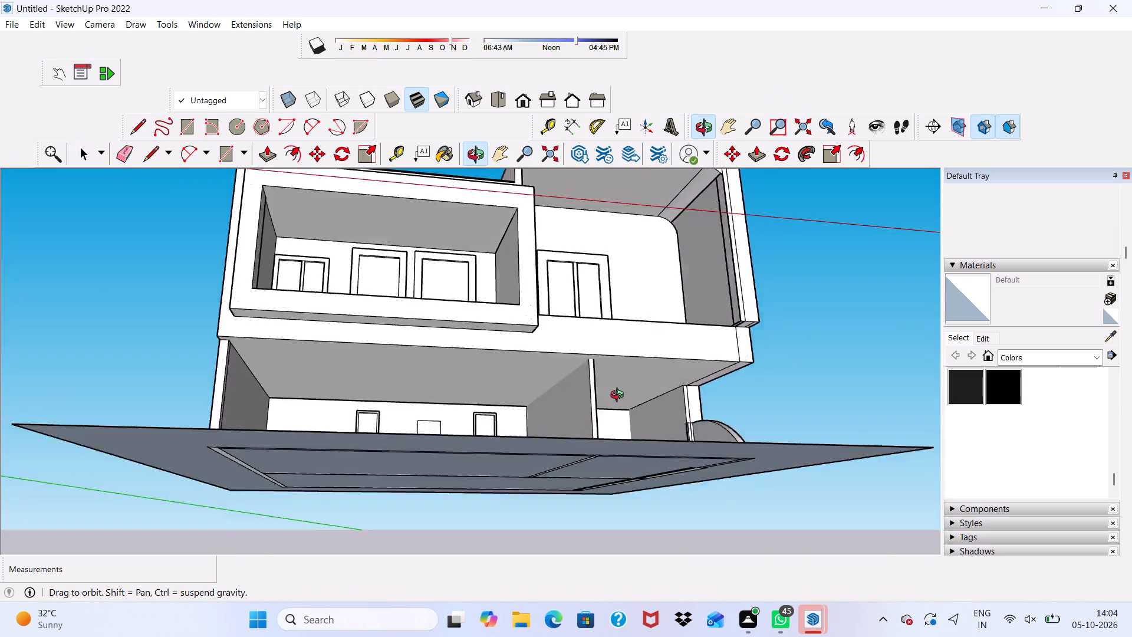
middle_click_drag(620, 396, 510, 462)
scroll(403, 369, "down", 2)
scroll(403, 369, "up", 1)
scroll(403, 369, "down", 6)
middle_click_drag(451, 369, 593, 380)
scroll(568, 329, "up", 2)
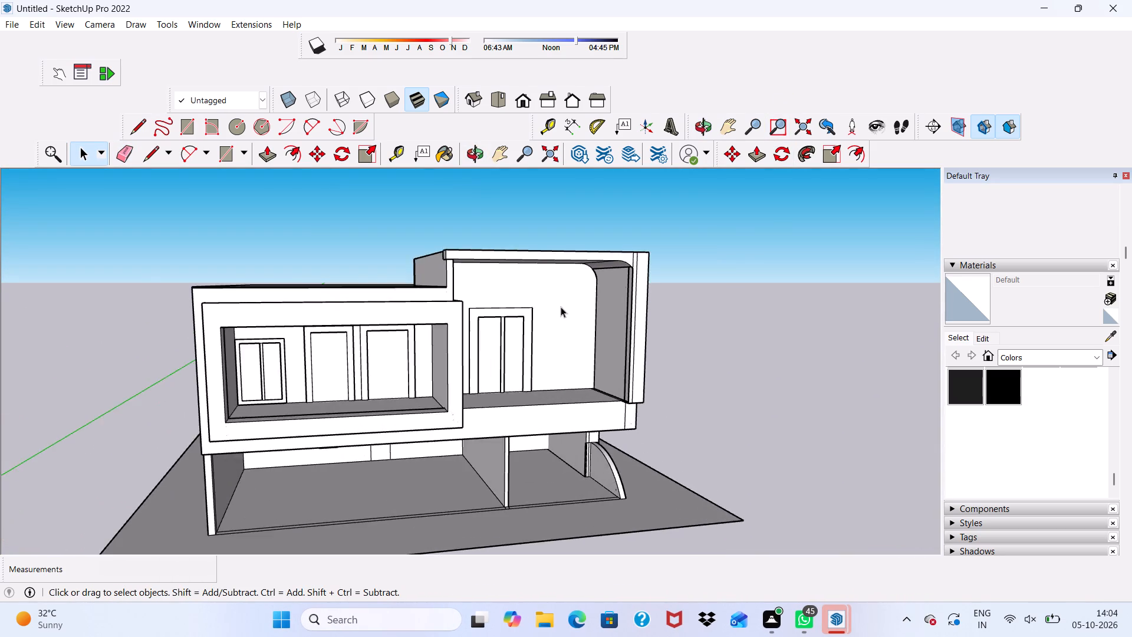
scroll(561, 307, "up", 3)
middle_click_drag(537, 274, 440, 287)
scroll(470, 261, "down", 7)
middle_click_drag(498, 370, 560, 333)
scroll(396, 439, "up", 5)
scroll(453, 337, "down", 9)
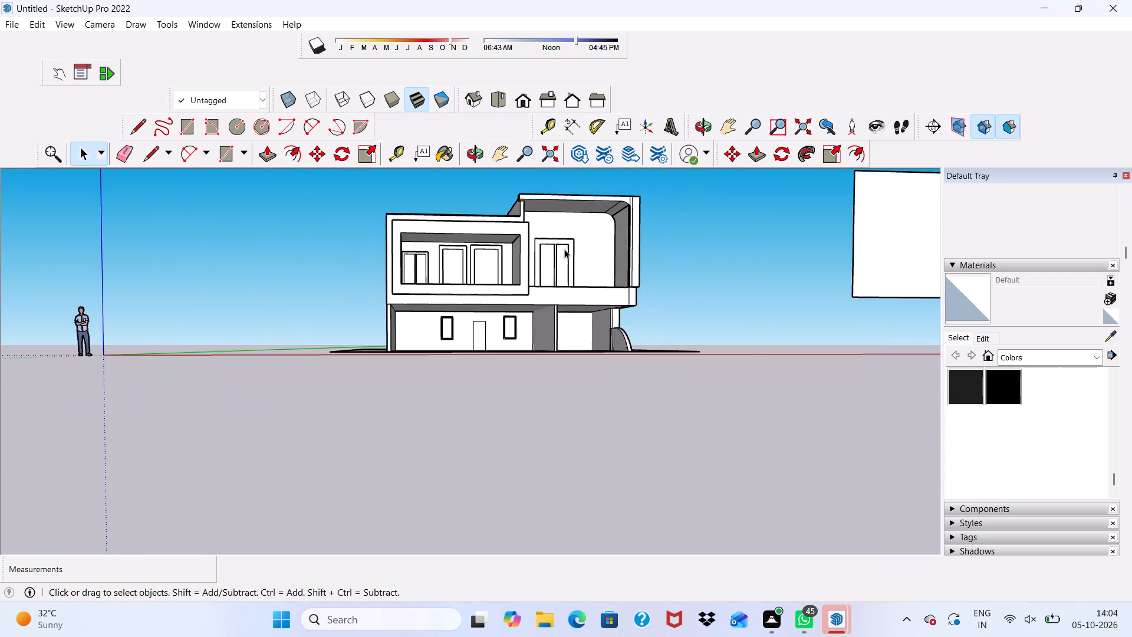
scroll(564, 249, "down", 3)
middle_click_drag(564, 284, 505, 314)
scroll(505, 314, "up", 5)
scroll(527, 282, "down", 4)
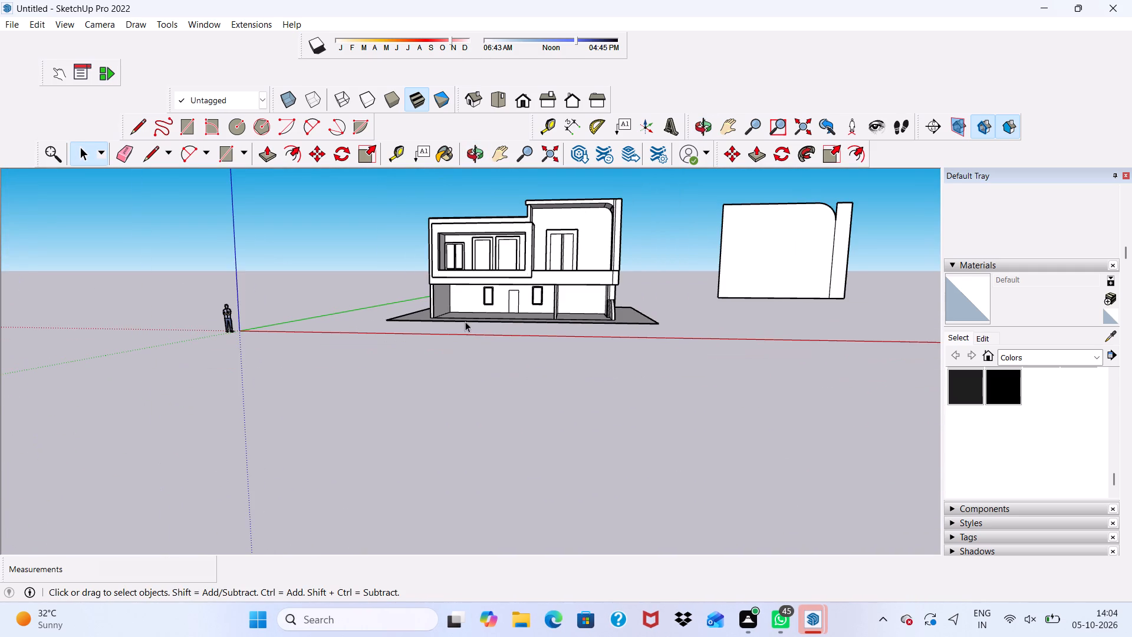
Erase the spare flat copy of the curved wall profile standing beside the house, including its leftover bottom edge.
left_click(129, 150)
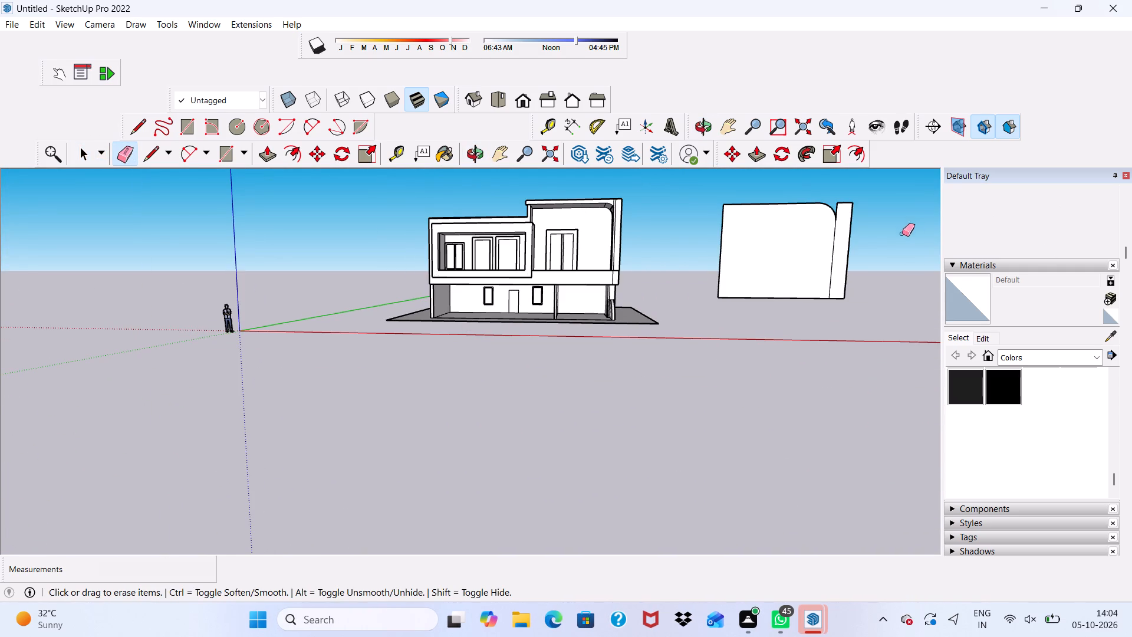
left_click_drag(863, 215, 728, 271)
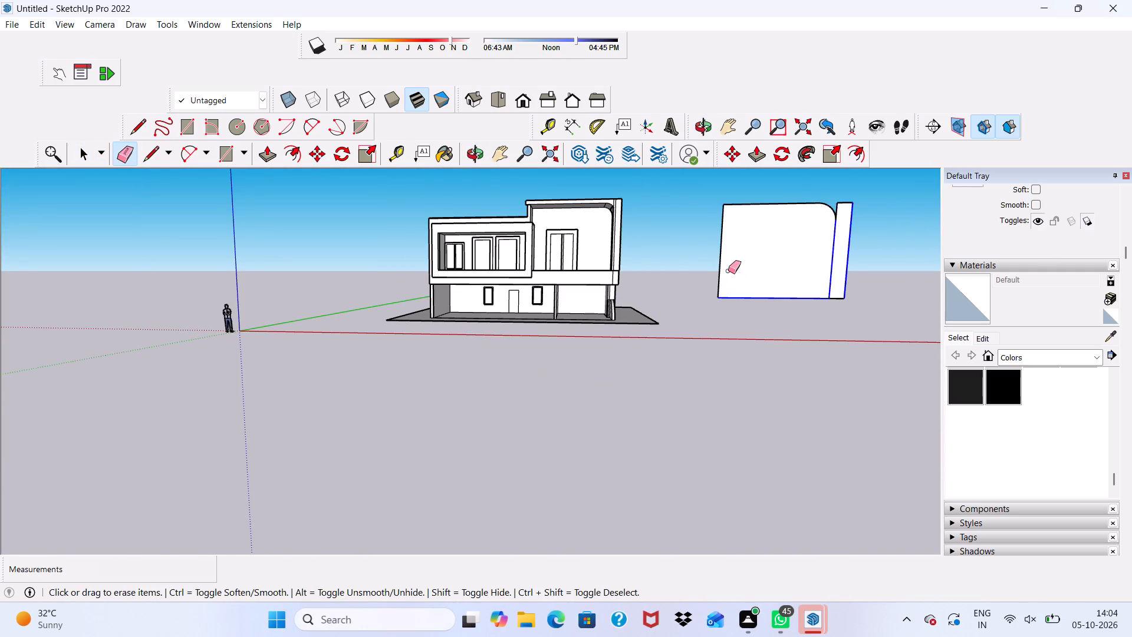
left_click_drag(728, 271, 838, 209)
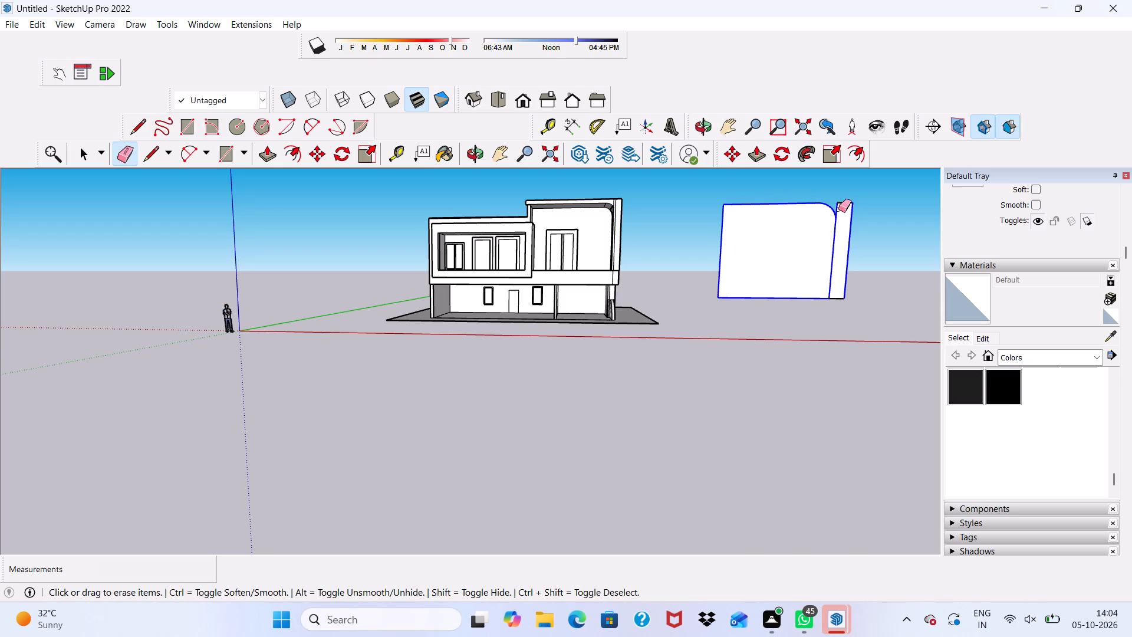
left_click_drag(838, 209, 847, 200)
scroll(870, 265, "down", 2)
scroll(847, 294, "up", 3)
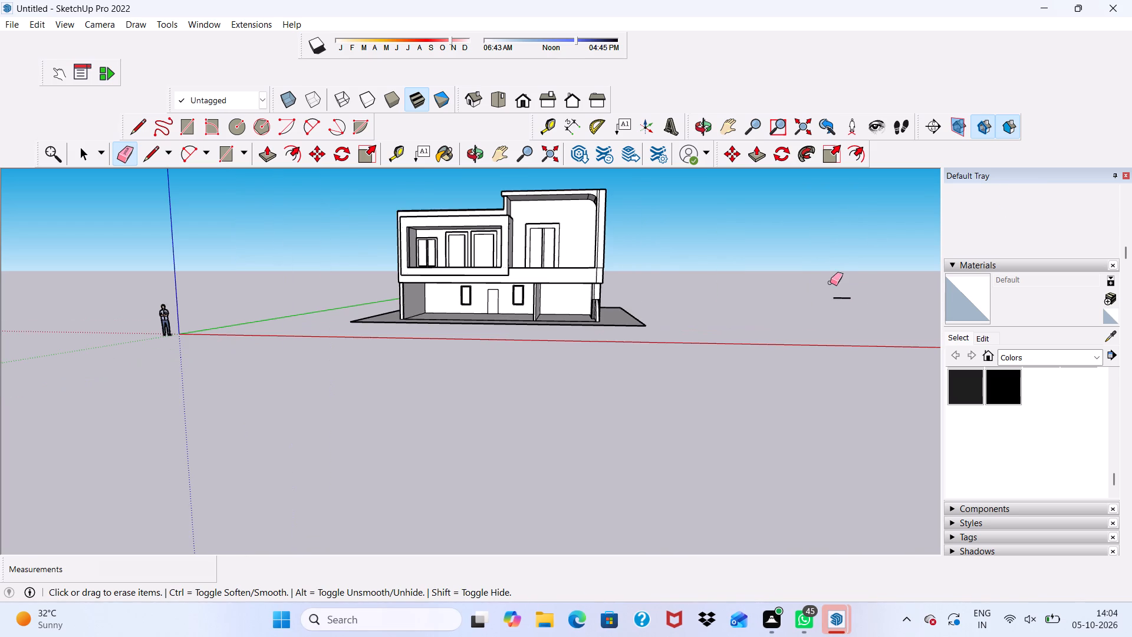
left_click_drag(839, 285, 850, 303)
left_click_drag(846, 287, 709, 280)
key("space")
Erase the stray horizontal line near the top of the house's outer side wall.
scroll(590, 293, "down", 2)
middle_click_drag(582, 317, 675, 264)
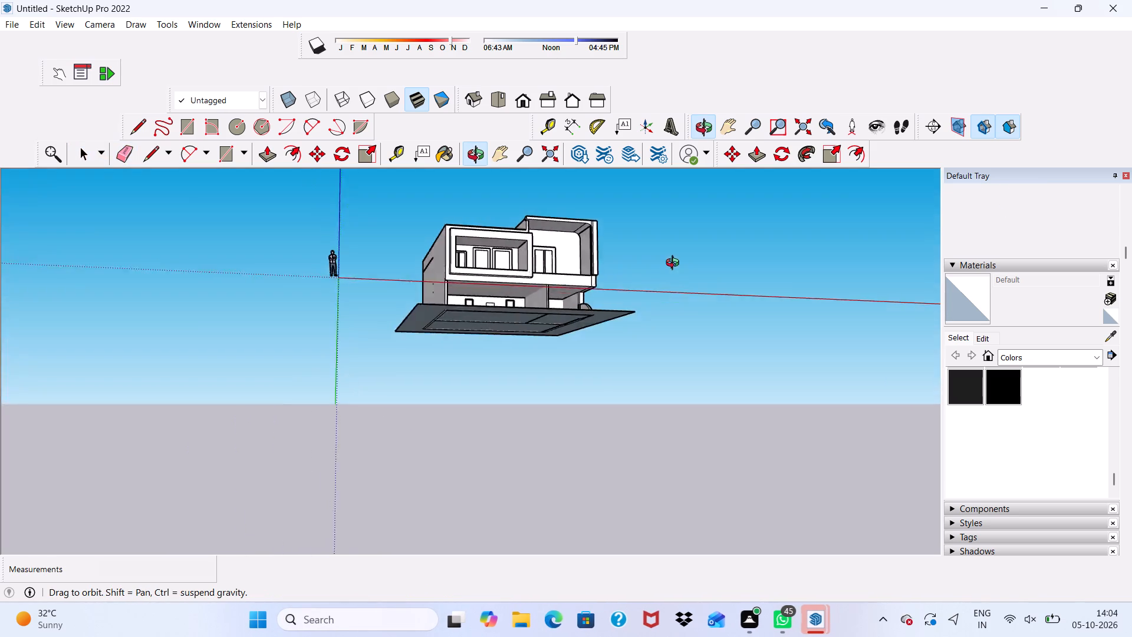
middle_click_drag(675, 264, 591, 330)
scroll(583, 308, "up", 2)
scroll(416, 264, "down", 1)
middle_click_drag(420, 265, 736, 291)
scroll(324, 222, "up", 2)
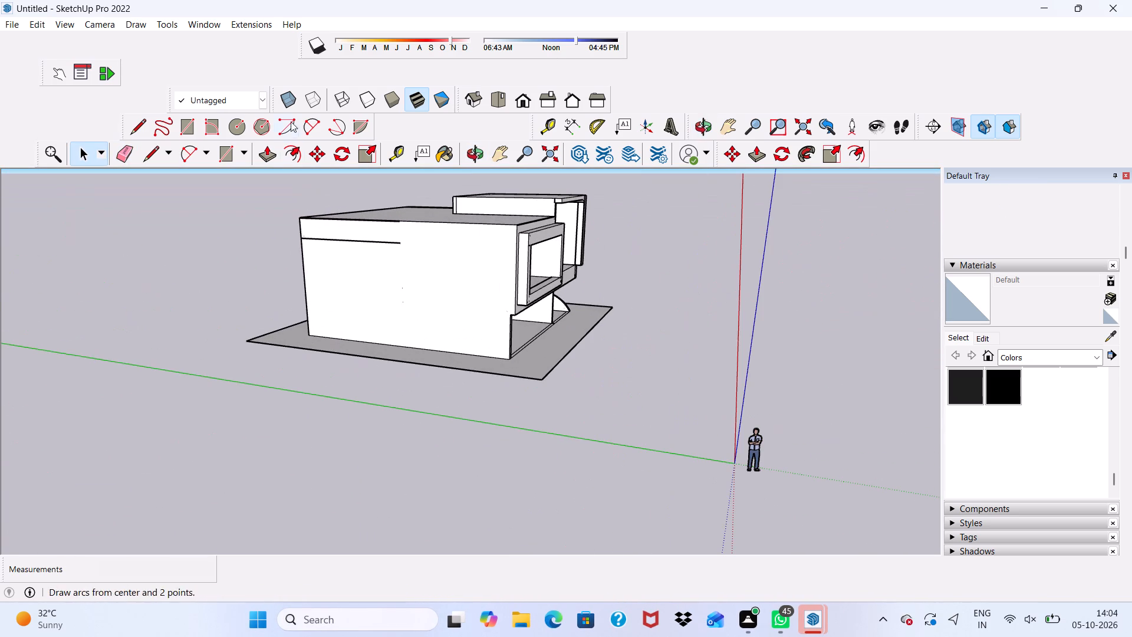
left_click(119, 148)
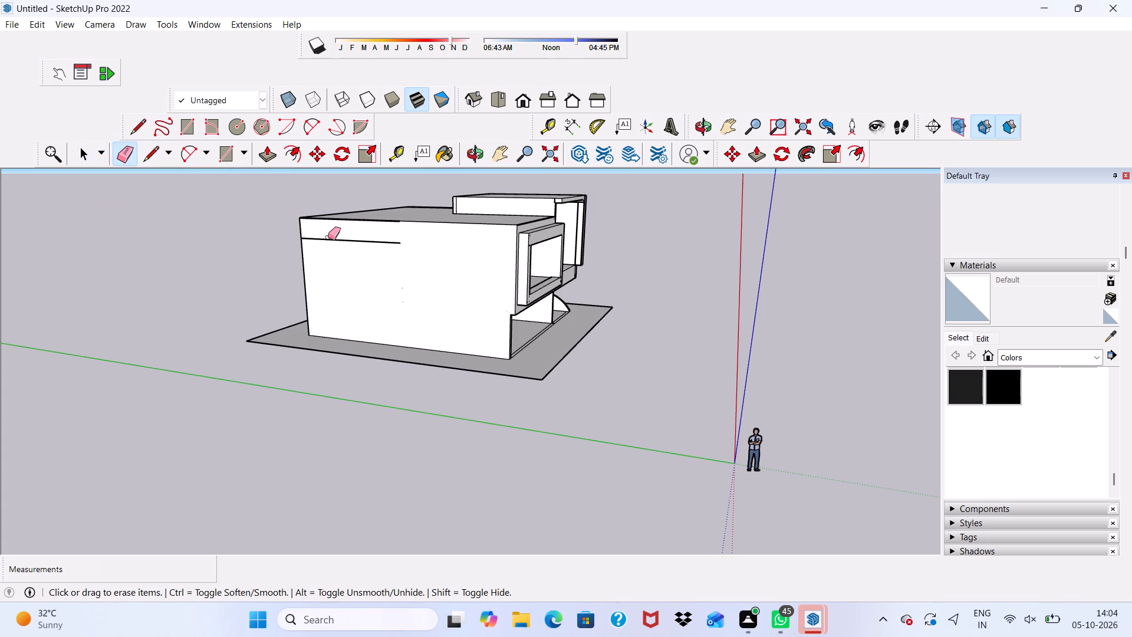
left_click_drag(328, 237, 340, 248)
scroll(524, 302, "down", 2)
Examine the cleaned-up house from the side and the front at different distances.
middle_click_drag(527, 304, 420, 292)
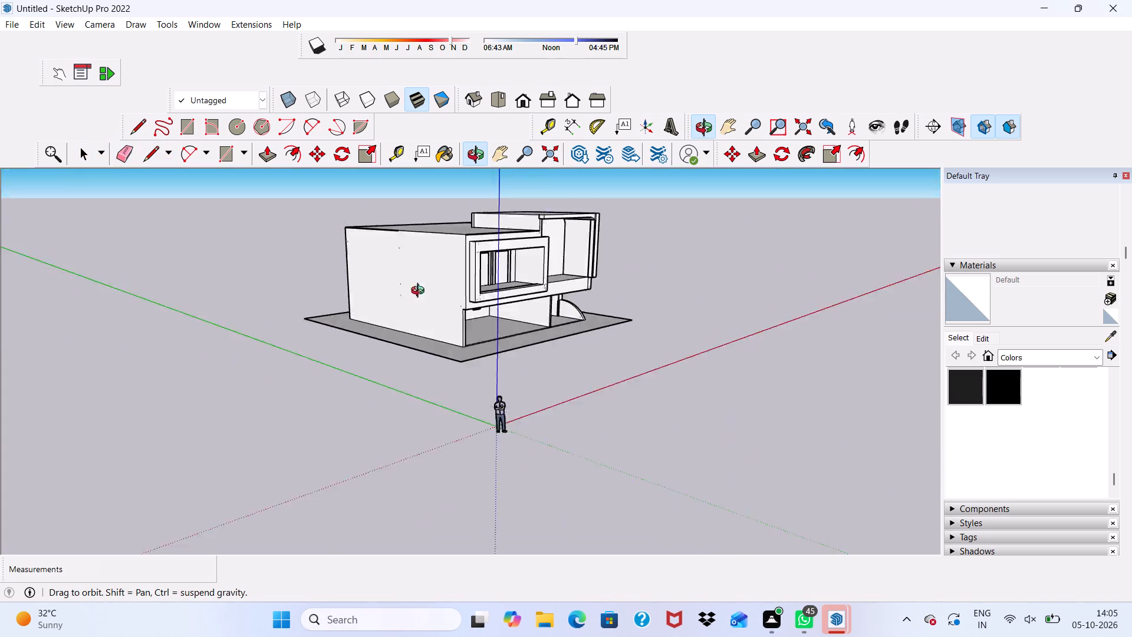
middle_click_drag(420, 292, 226, 268)
scroll(421, 323, "up", 2)
key("space")
middle_click_drag(458, 360, 430, 344)
scroll(451, 280, "up", 6)
middle_click_drag(414, 241, 417, 247)
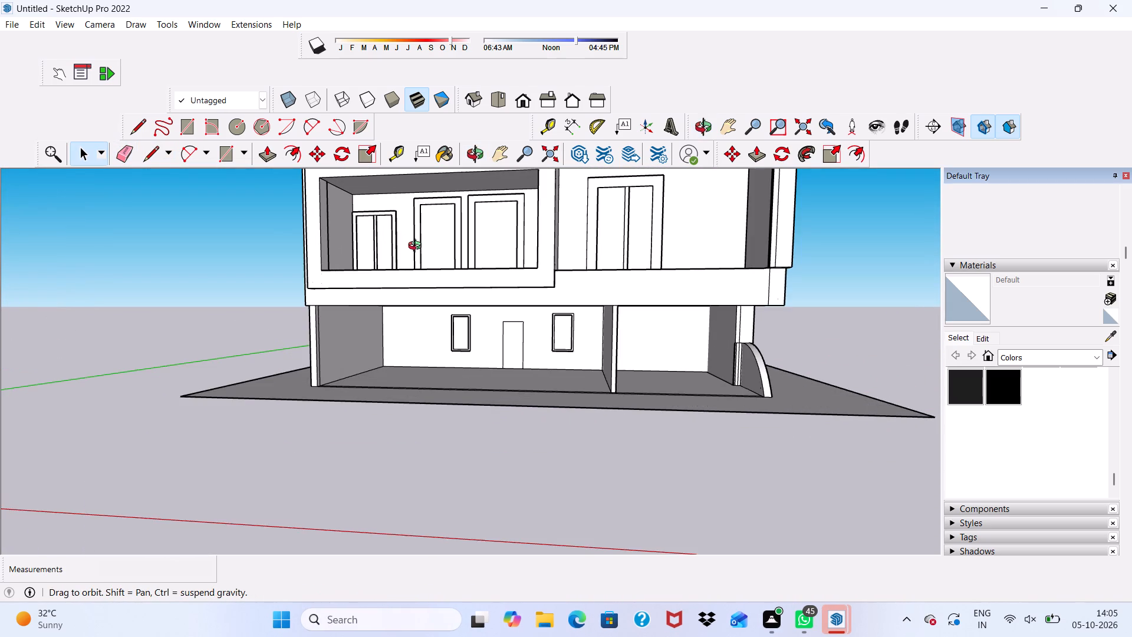
middle_click_drag(417, 247, 432, 244)
key("space")
scroll(515, 267, "down", 6)
middle_click_drag(555, 337, 583, 318)
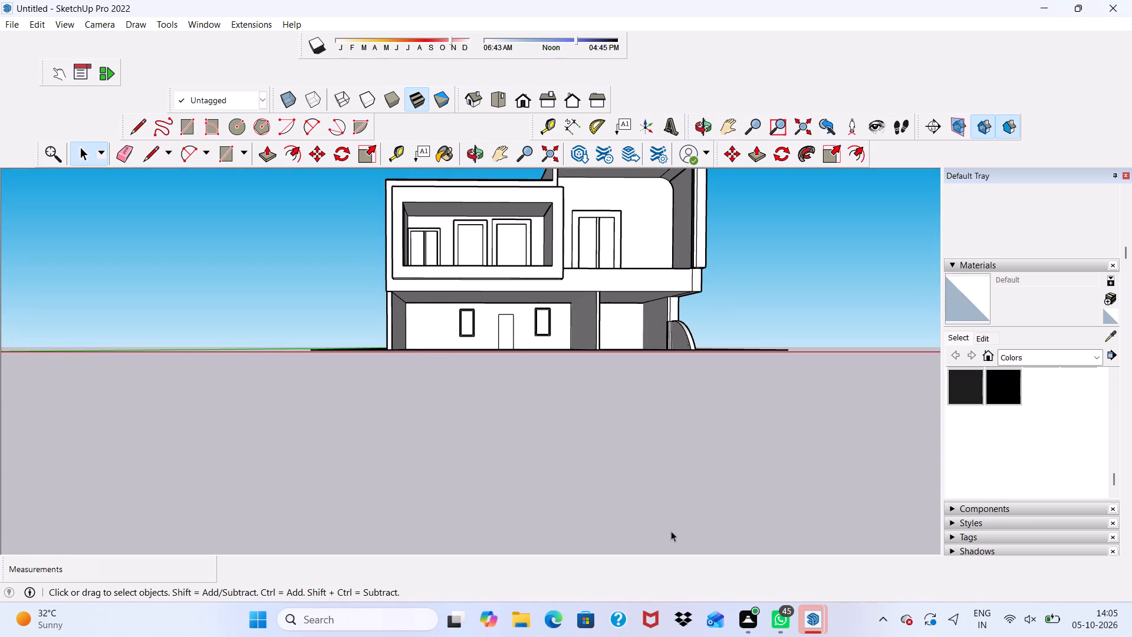
scroll(666, 534, "down", 1)
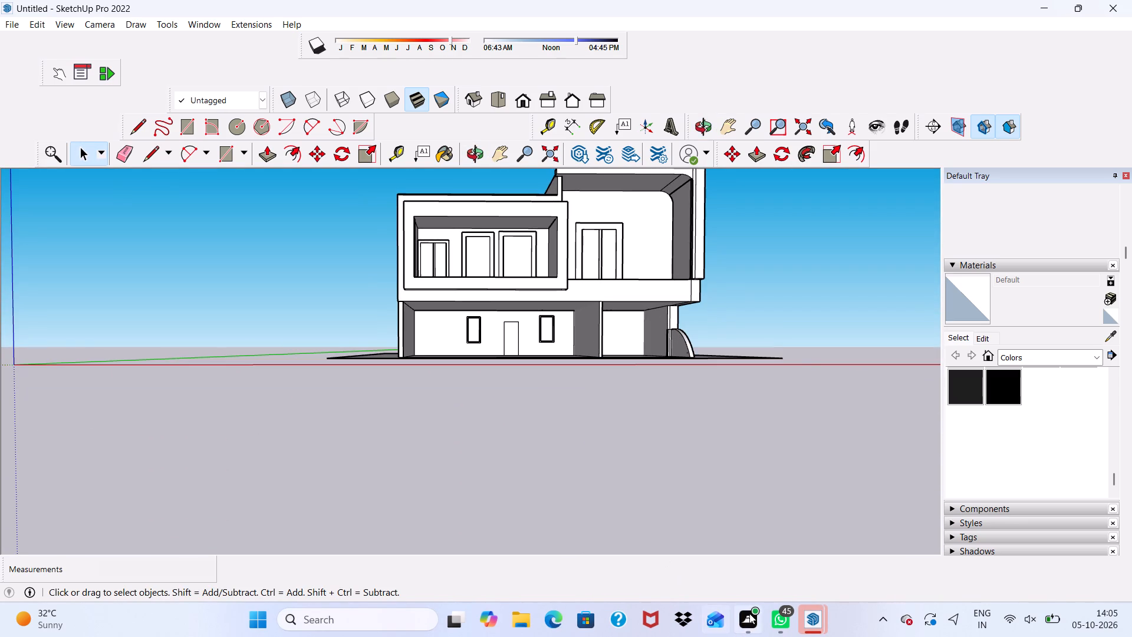
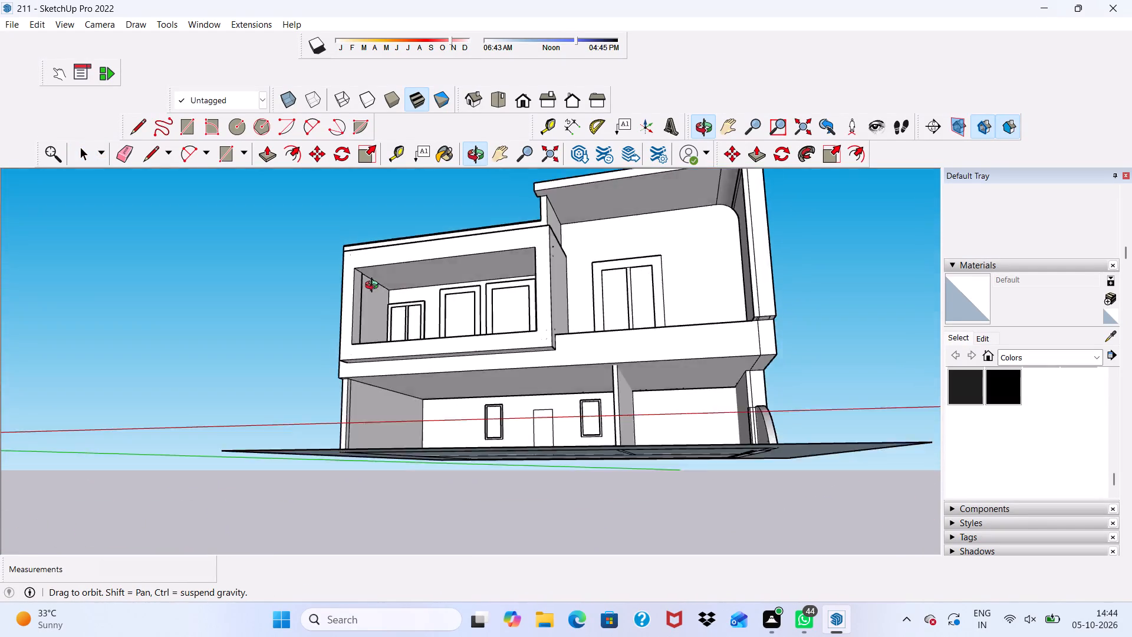
Examine the upper-floor balcony and the curved upper room from the front at different angles and distances.
middle_click_drag(374, 287, 486, 359)
scroll(612, 262, "up", 4)
scroll(531, 264, "up", 4)
scroll(424, 316, "down", 2)
middle_click_drag(283, 373, 334, 280)
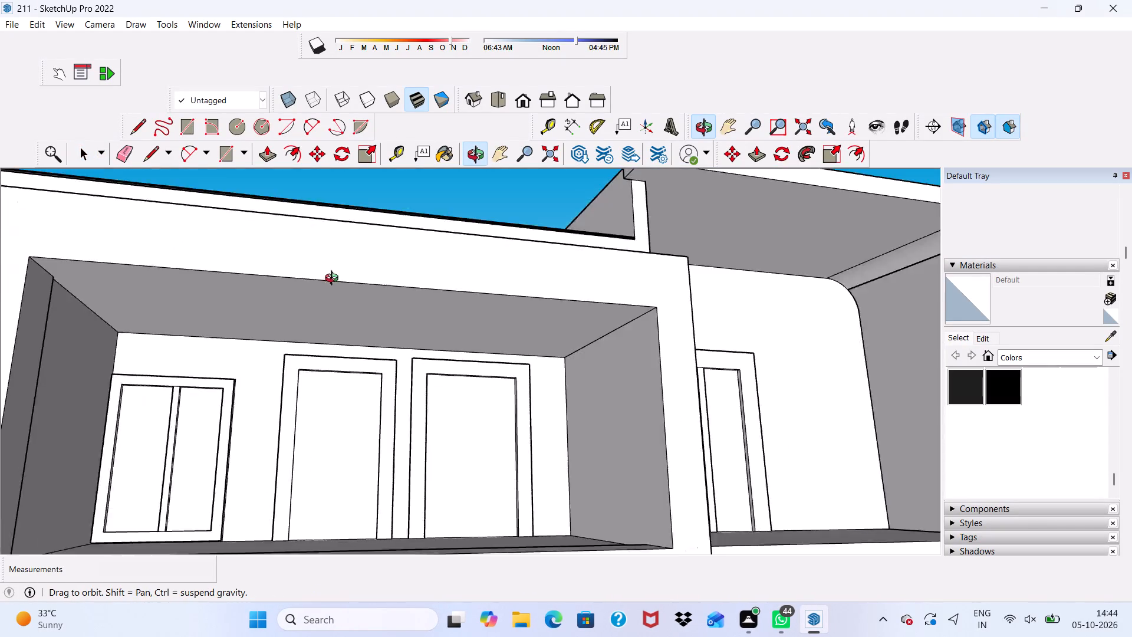
middle_click_drag(334, 280, 256, 379)
scroll(440, 360, "up", 1)
scroll(438, 327, "down", 5)
middle_click_drag(255, 402, 172, 379)
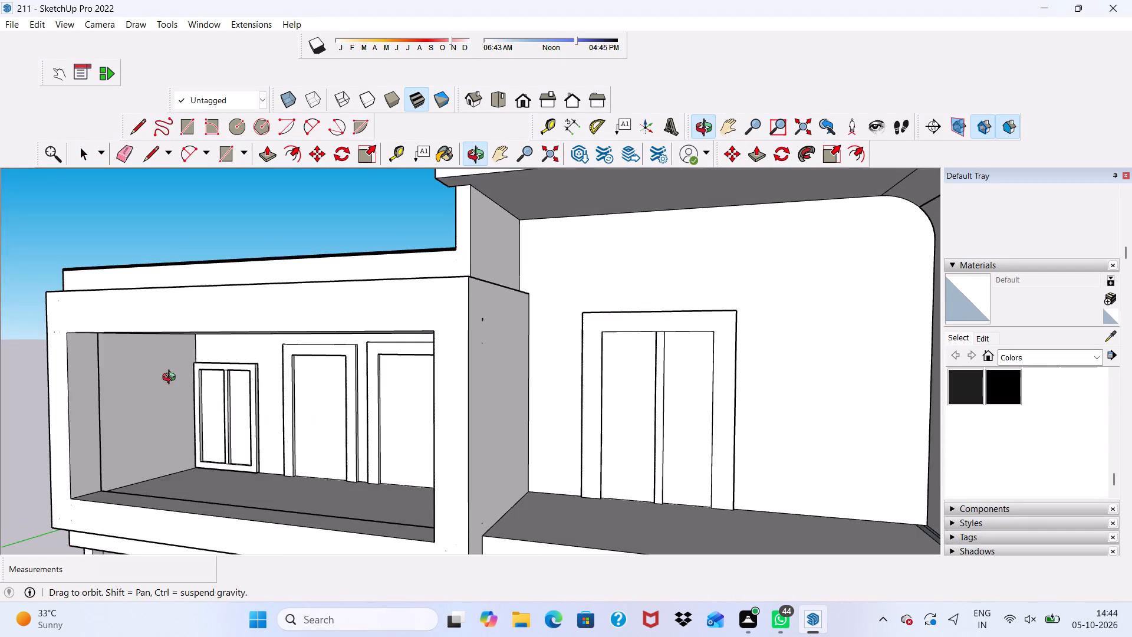
middle_click_drag(172, 379, 235, 416)
middle_click_drag(246, 396, 266, 306)
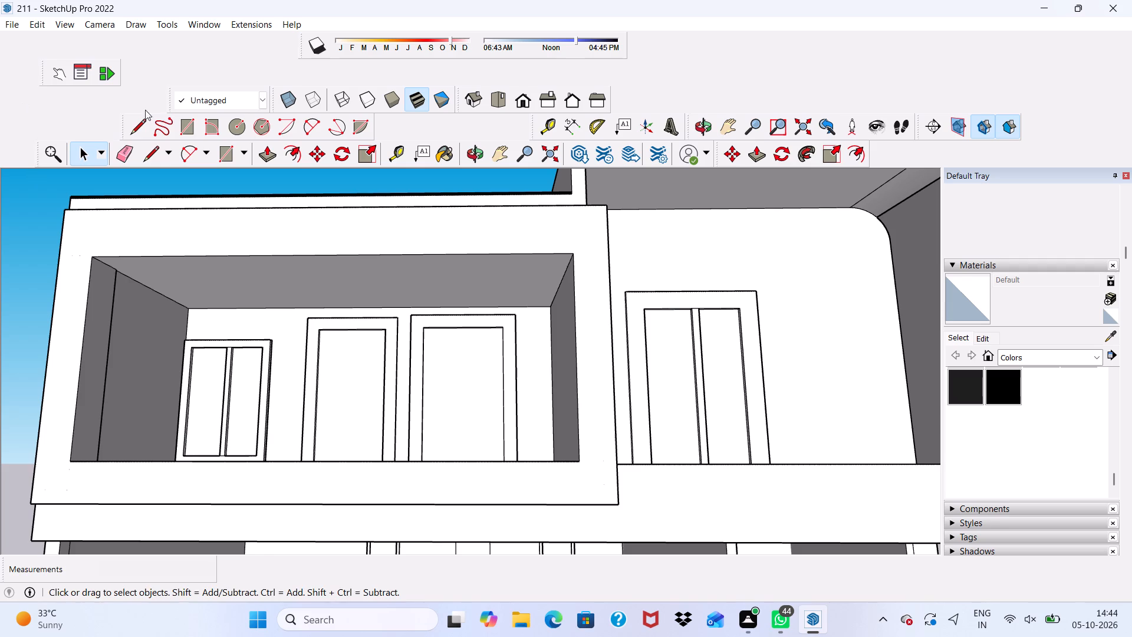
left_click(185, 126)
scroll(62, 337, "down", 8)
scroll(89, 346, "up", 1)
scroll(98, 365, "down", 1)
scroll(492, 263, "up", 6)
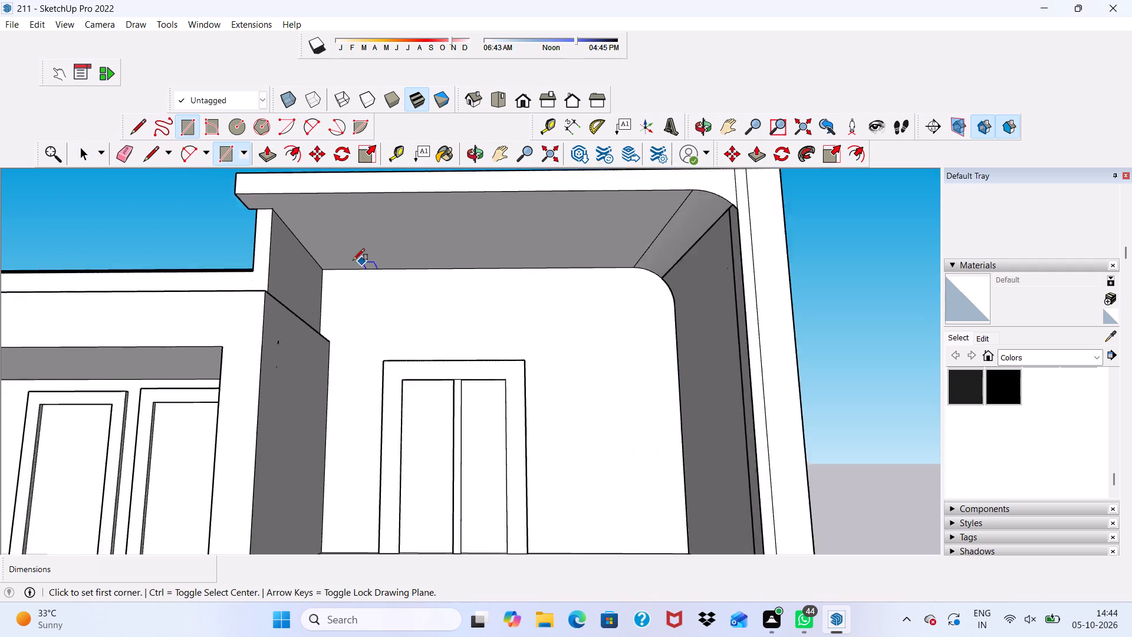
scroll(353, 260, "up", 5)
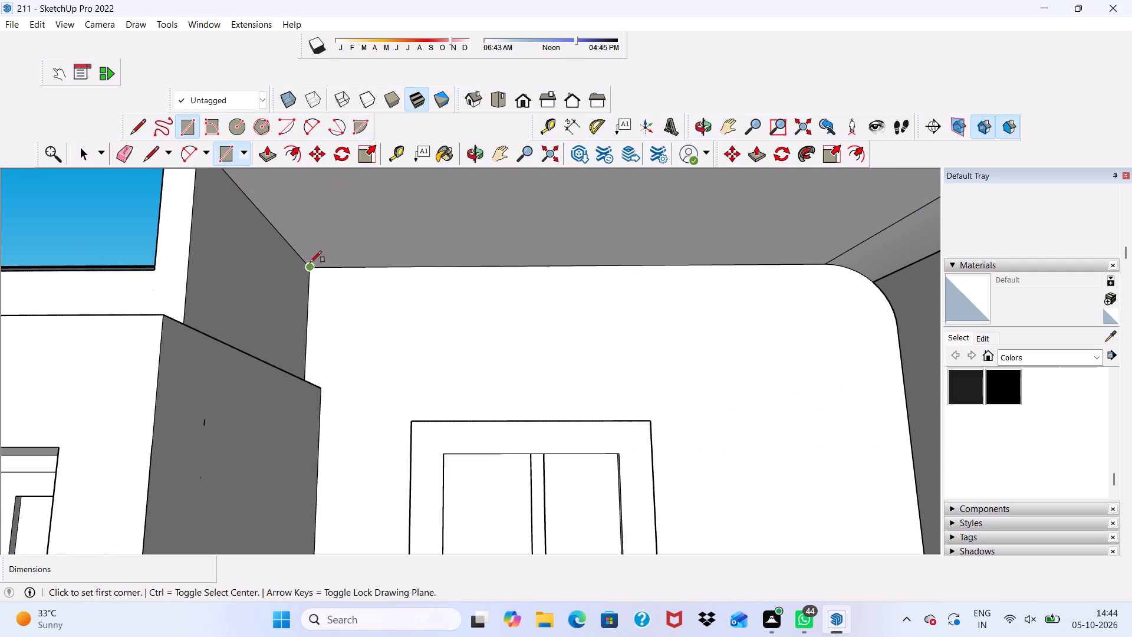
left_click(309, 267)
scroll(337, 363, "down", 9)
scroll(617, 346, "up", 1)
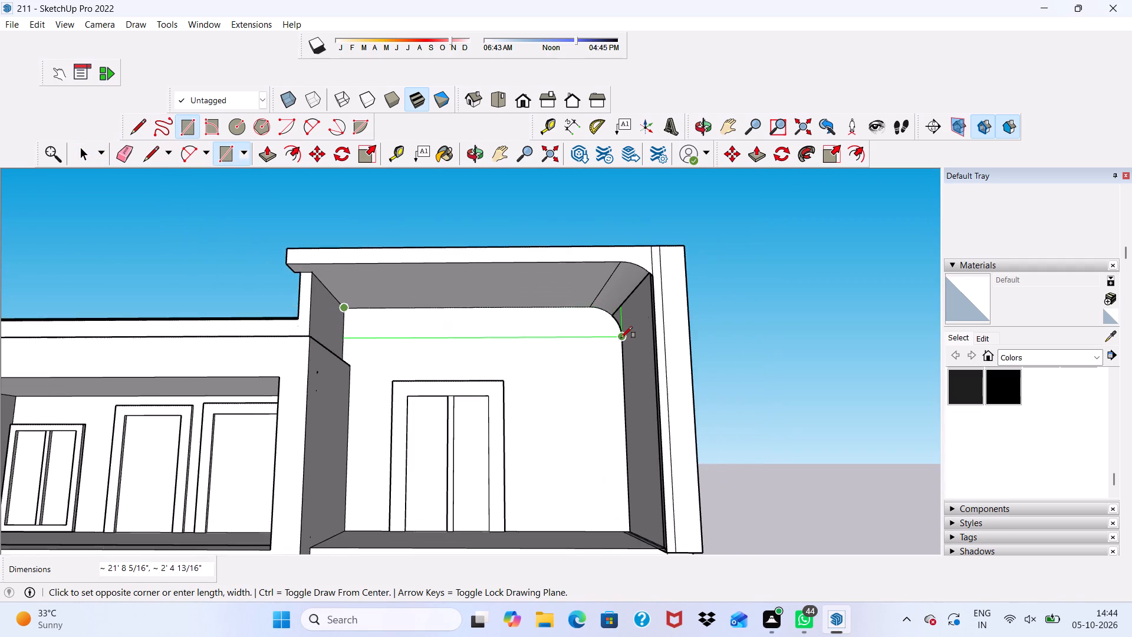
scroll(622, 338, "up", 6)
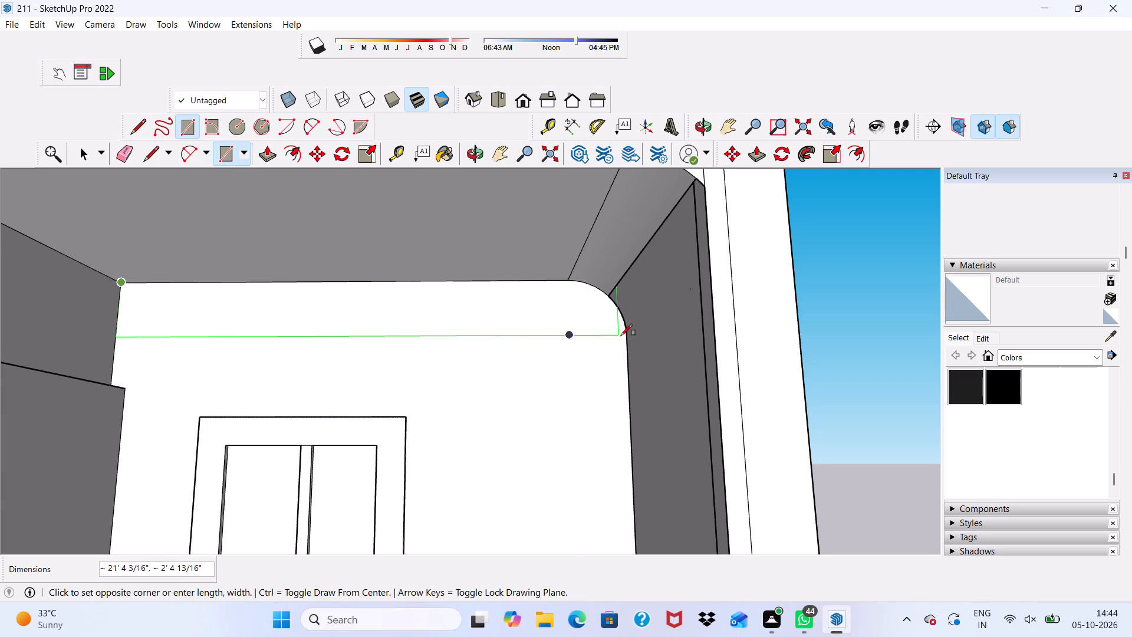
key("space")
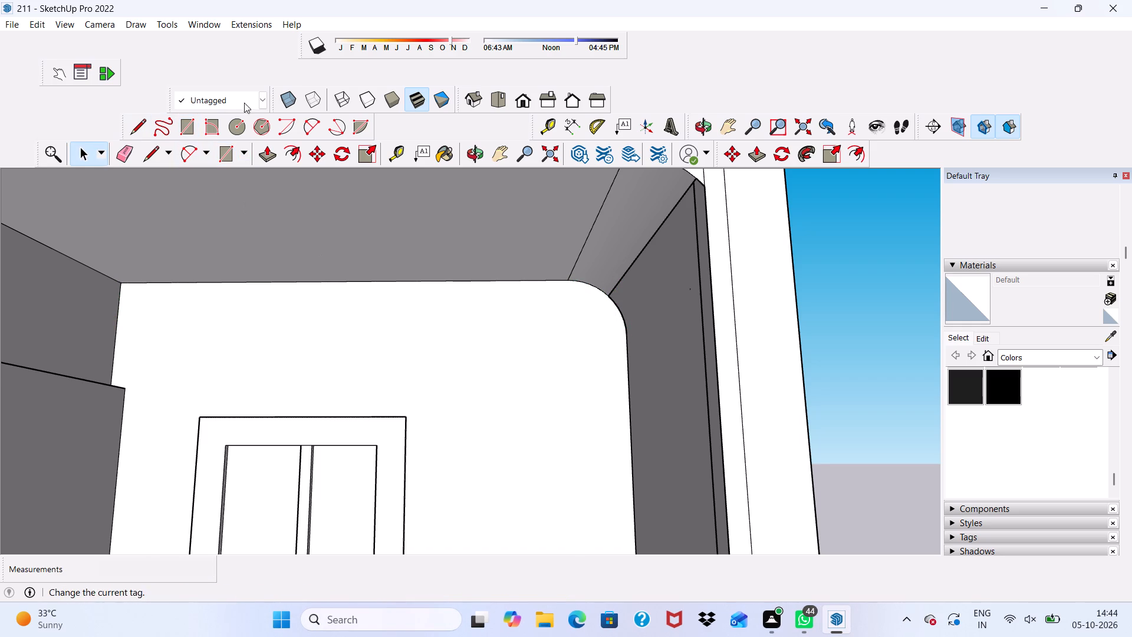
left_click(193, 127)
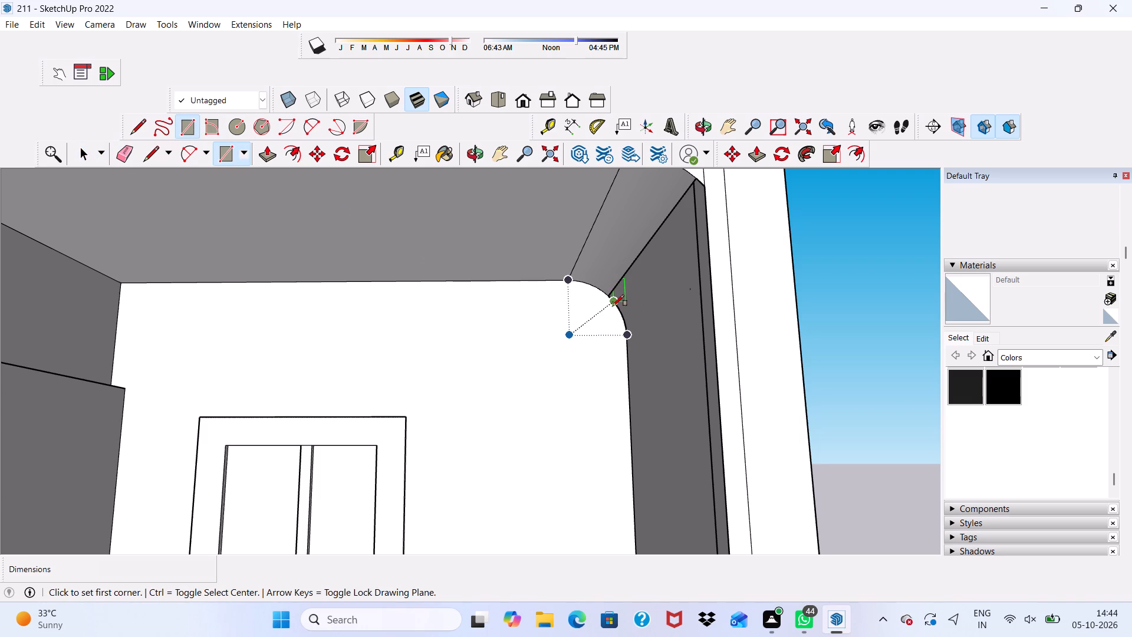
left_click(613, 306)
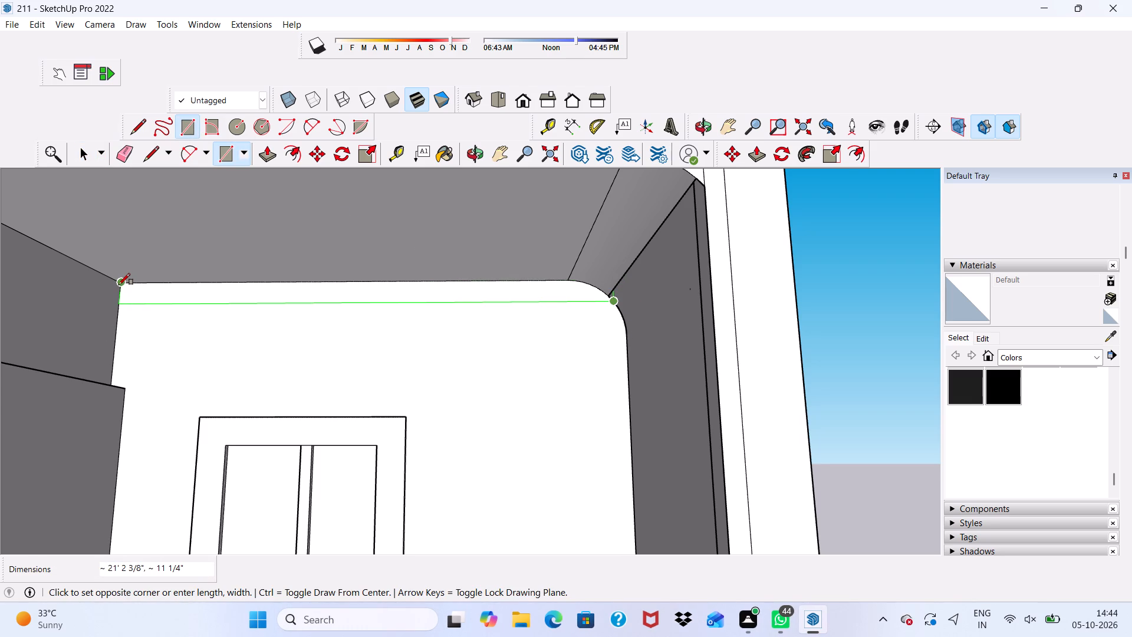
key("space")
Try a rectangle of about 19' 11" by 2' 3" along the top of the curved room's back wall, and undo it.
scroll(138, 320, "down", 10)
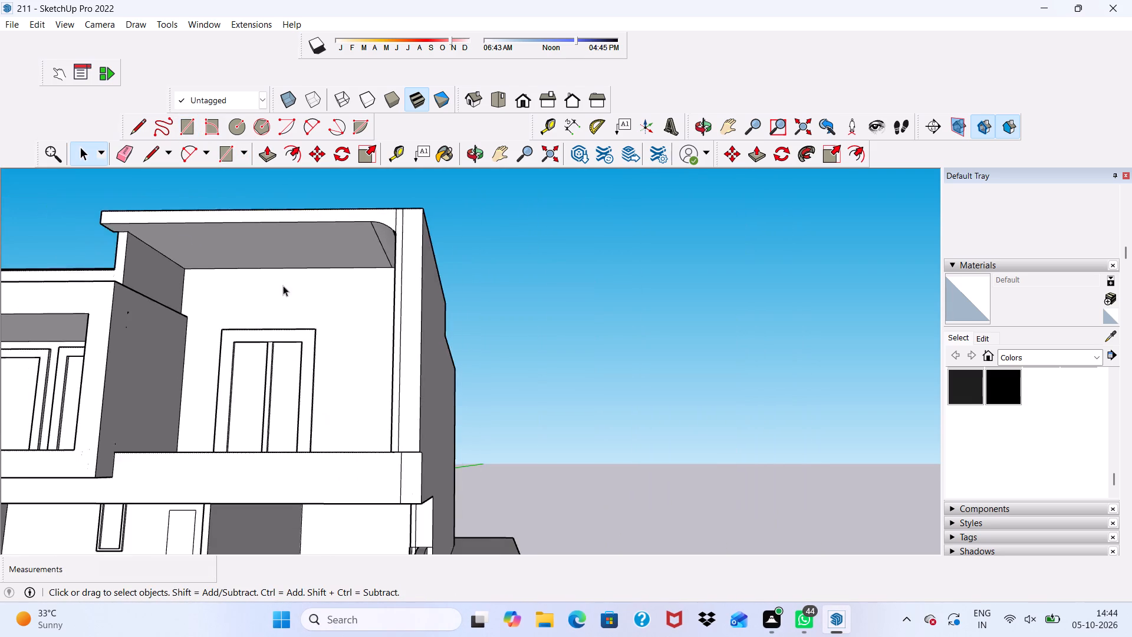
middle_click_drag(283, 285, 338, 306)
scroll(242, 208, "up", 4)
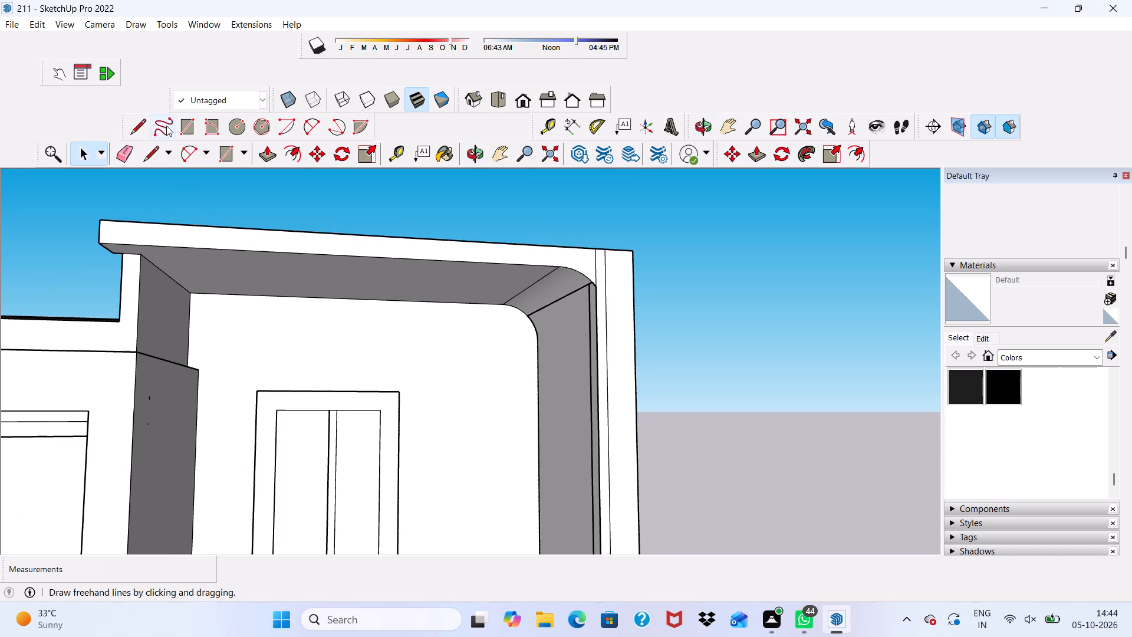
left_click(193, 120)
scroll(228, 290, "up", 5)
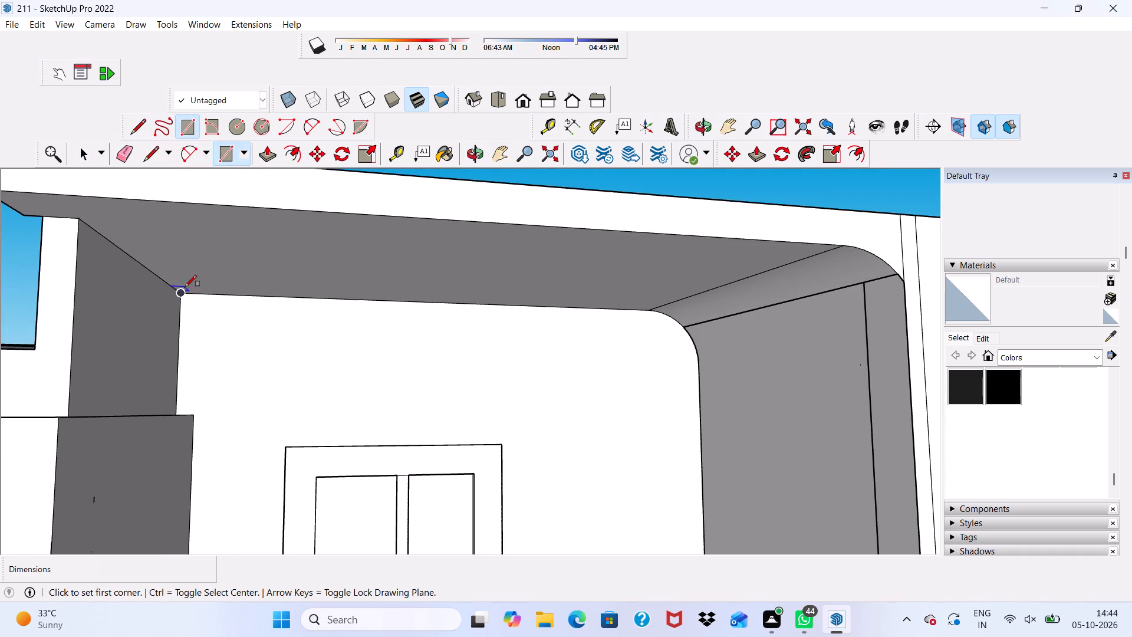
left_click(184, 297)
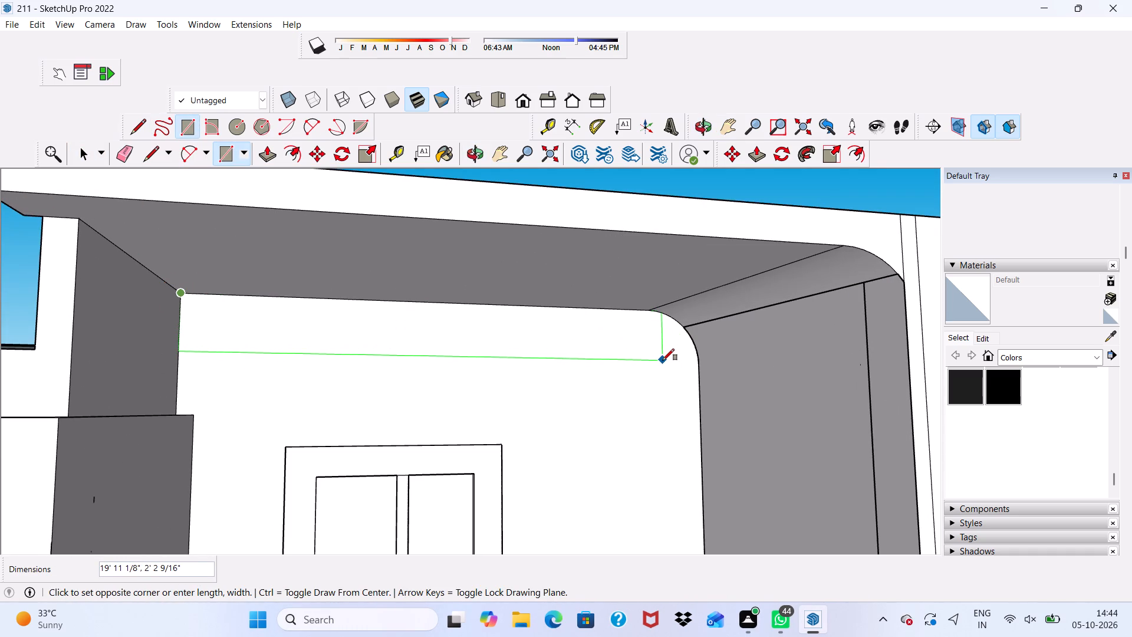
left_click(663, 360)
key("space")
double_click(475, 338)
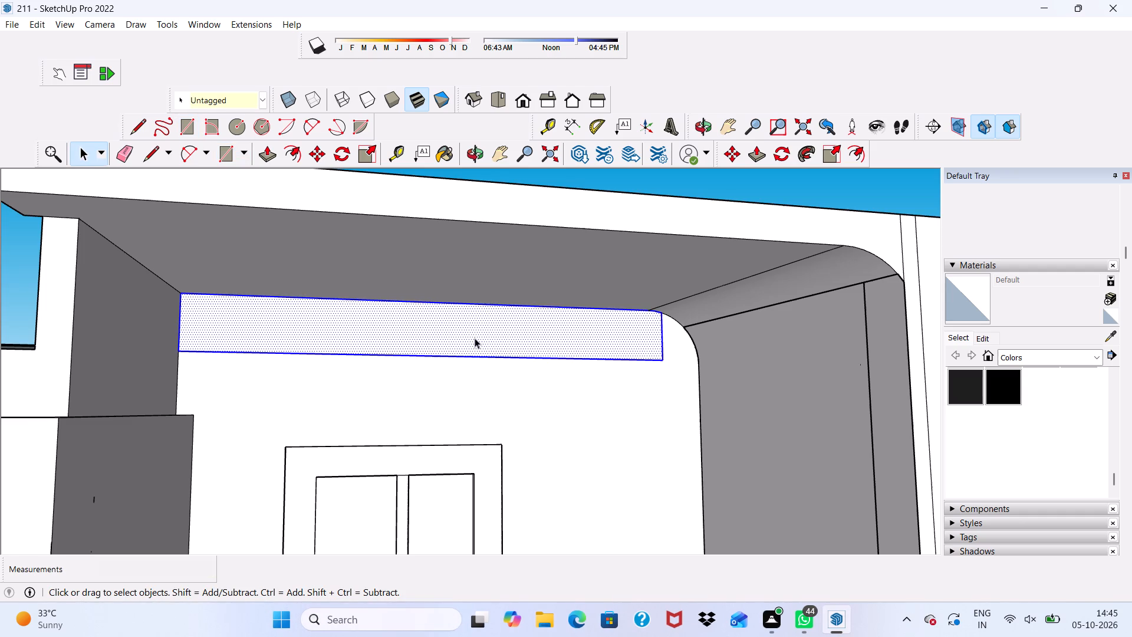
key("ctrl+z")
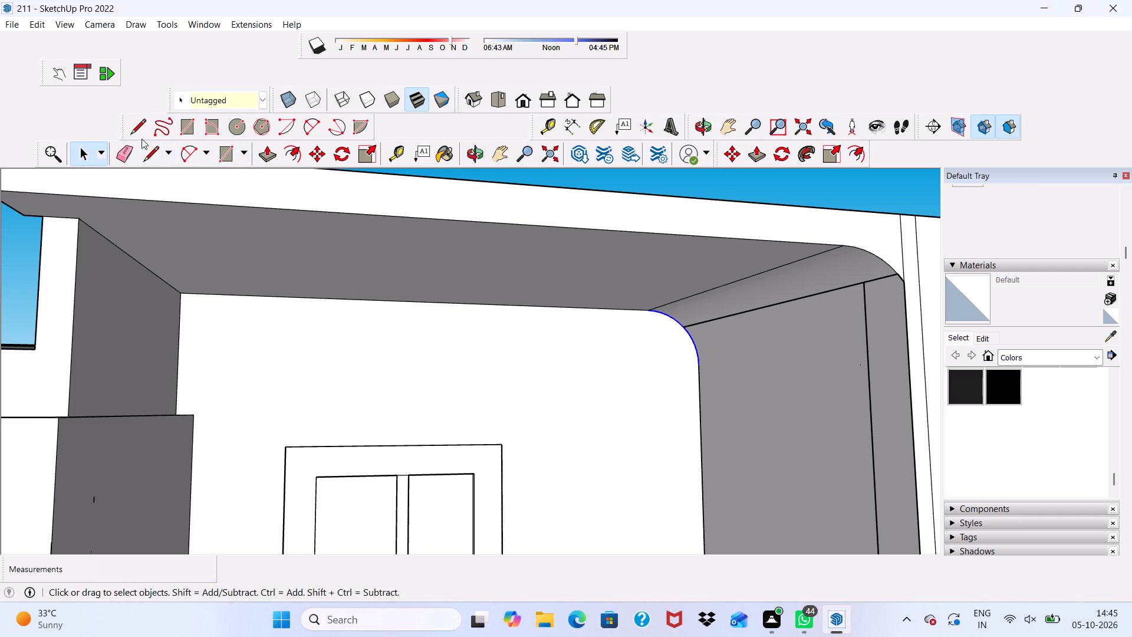
Draw a narrow rectangular band along the top of the curved room's back wall, from the square corner to the start of the curve.
left_click(185, 117)
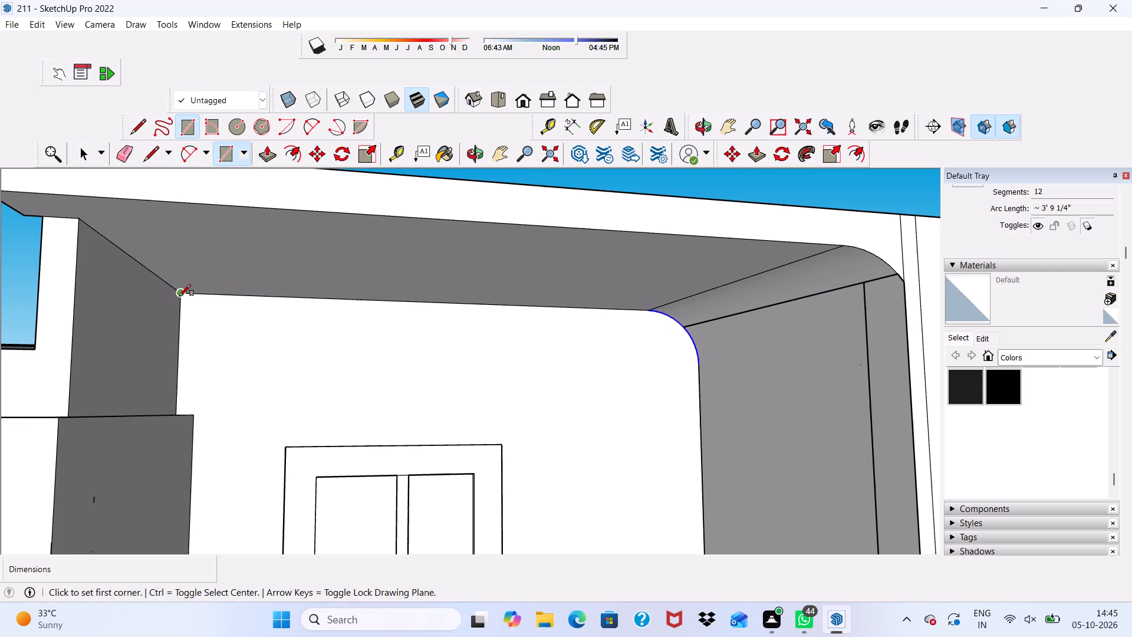
left_click(179, 296)
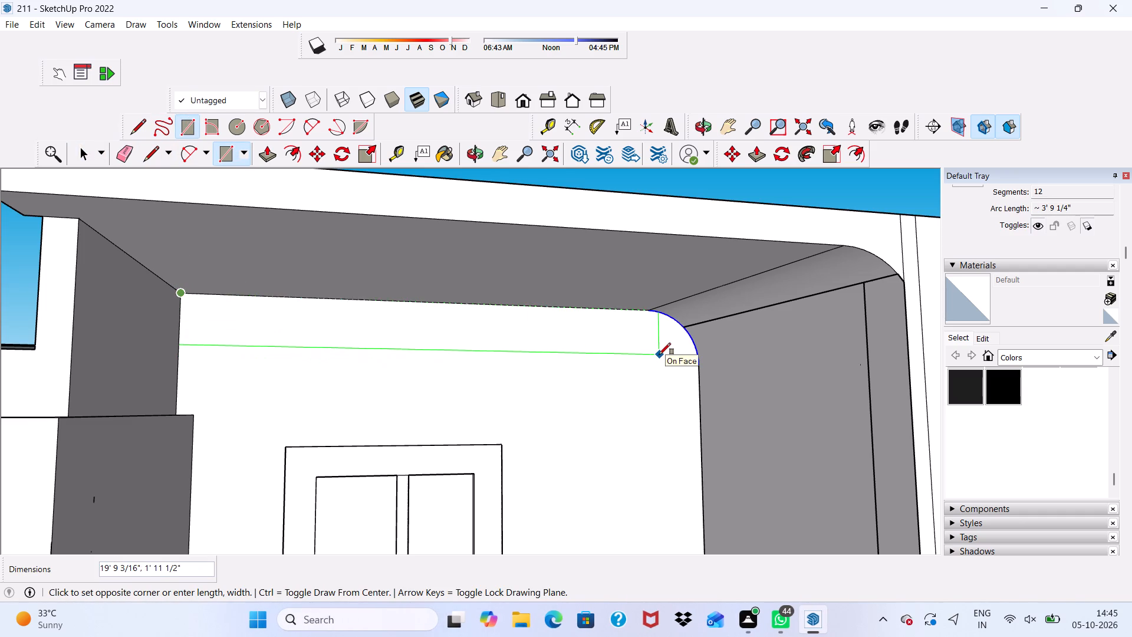
left_click(656, 346)
key("space")
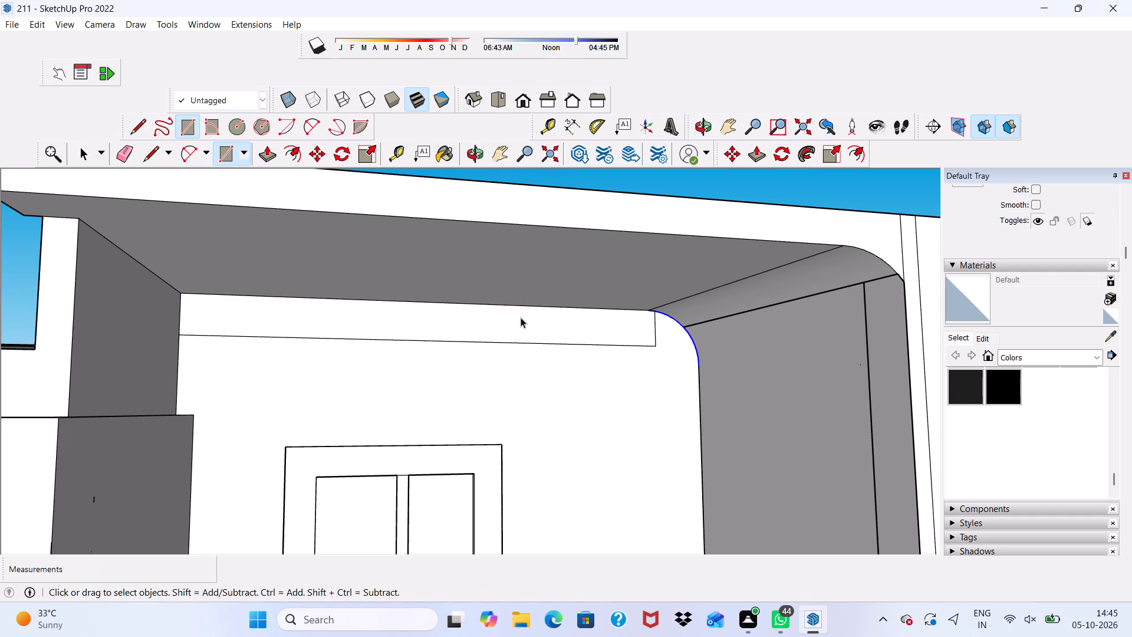
scroll(145, 258, "down", 7)
left_click(480, 202)
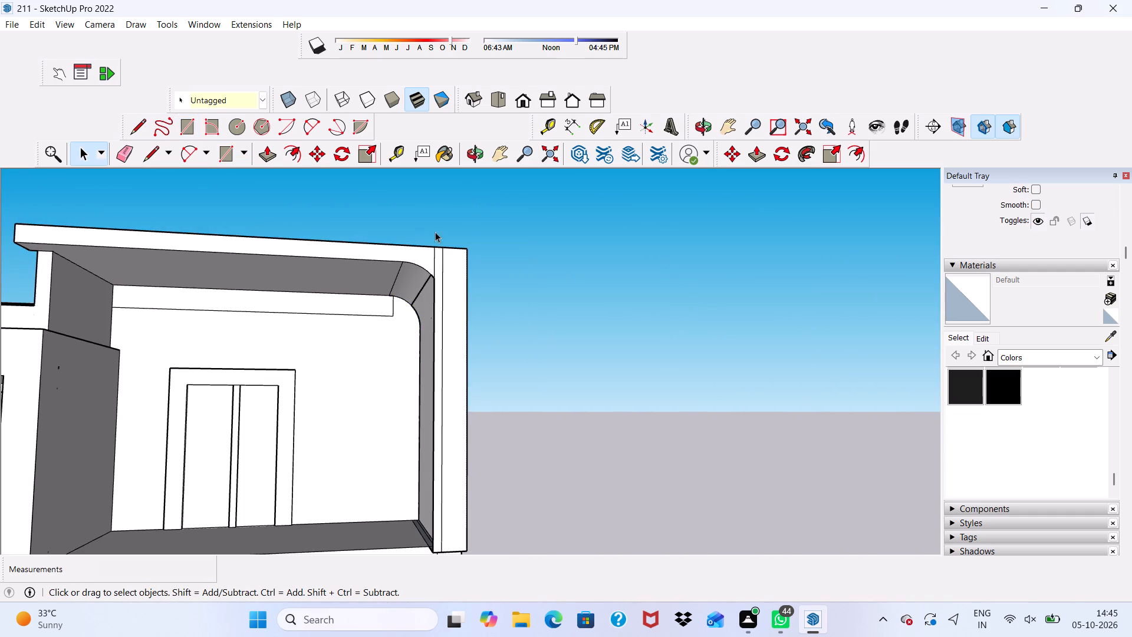
scroll(340, 311, "down", 1)
scroll(339, 311, "up", 7)
Copy the band's face and edges straight down the back wall by about 1' 10", leaving a thin gap below the original.
double_click(209, 313)
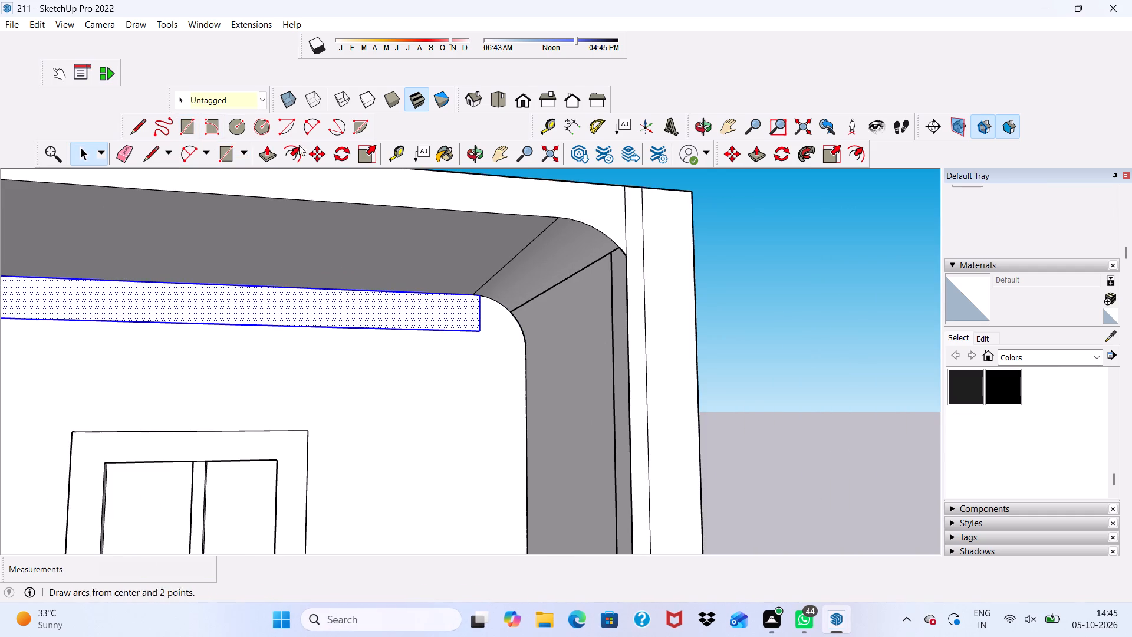
left_click(317, 157)
left_click(238, 309)
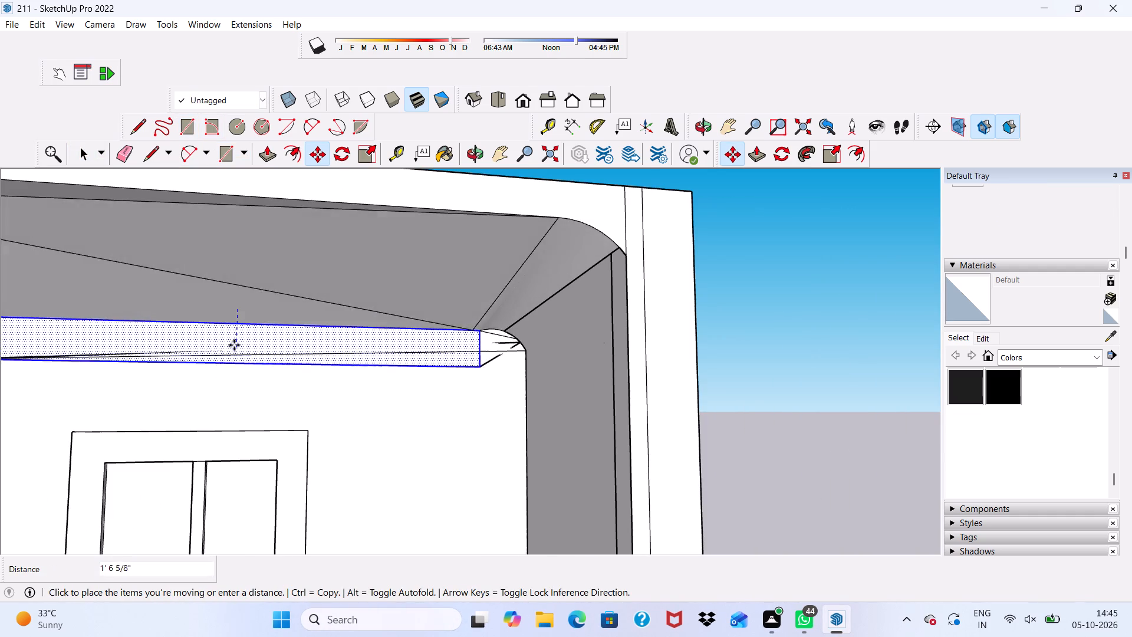
scroll(234, 331, "up", 1)
scroll(238, 336, "down", 1)
scroll(261, 359, "up", 2)
scroll(259, 353, "down", 5)
scroll(266, 365, "up", 3)
scroll(231, 359, "down", 6)
scroll(259, 362, "up", 1)
scroll(266, 368, "down", 1)
scroll(235, 358, "up", 3)
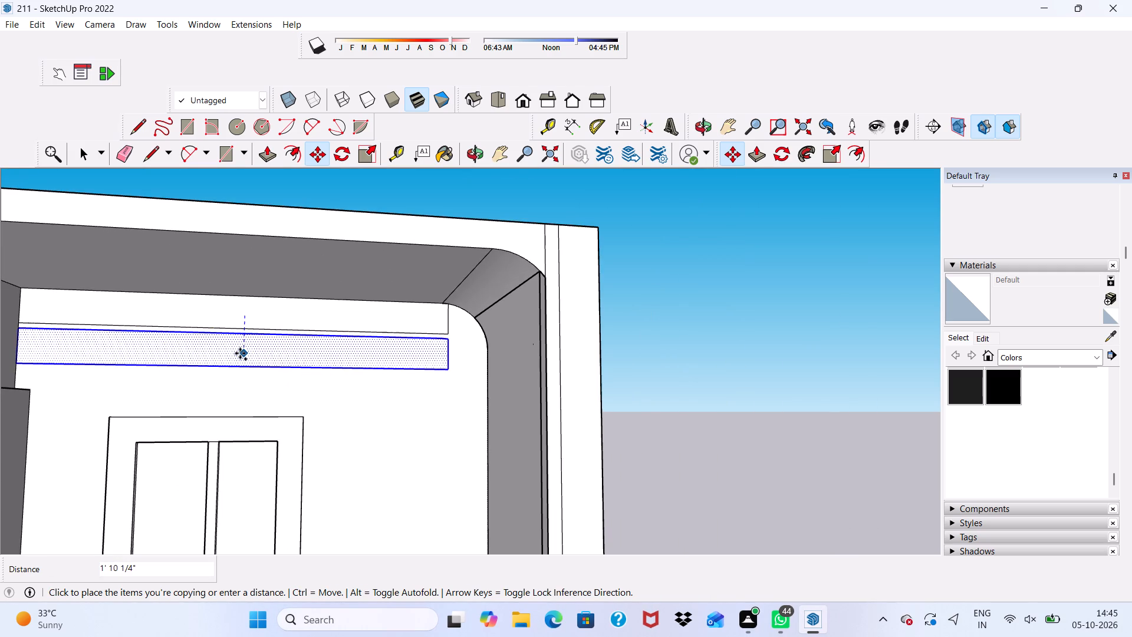
left_click(240, 353)
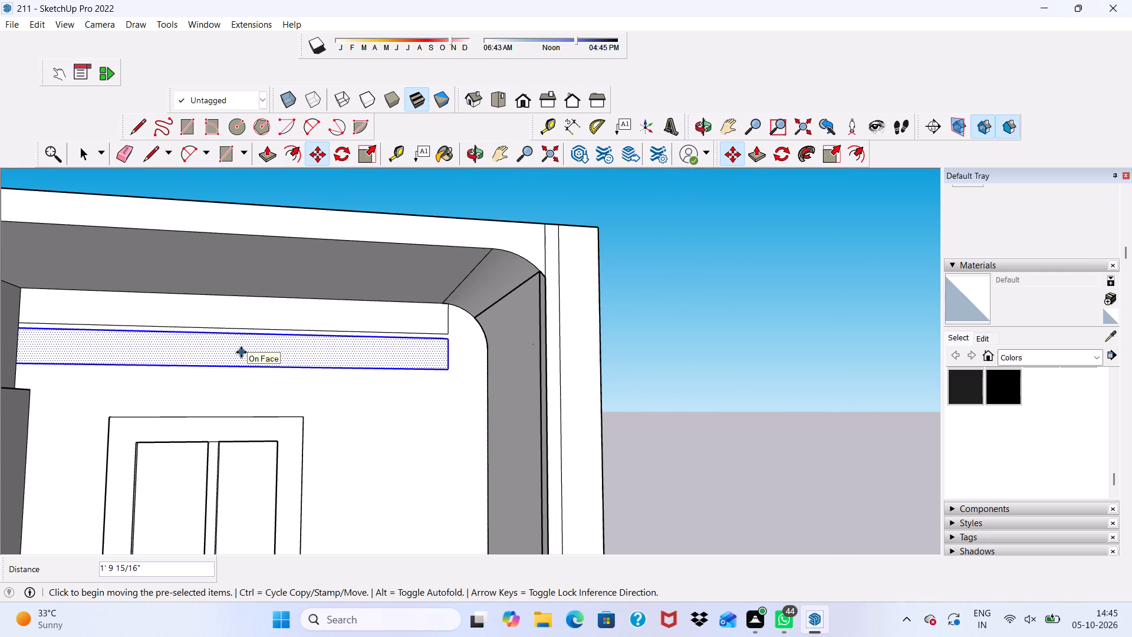
Multiply the copied band by 15 to repeat it at the same spacing down the wall.
key("shift+asterisk")
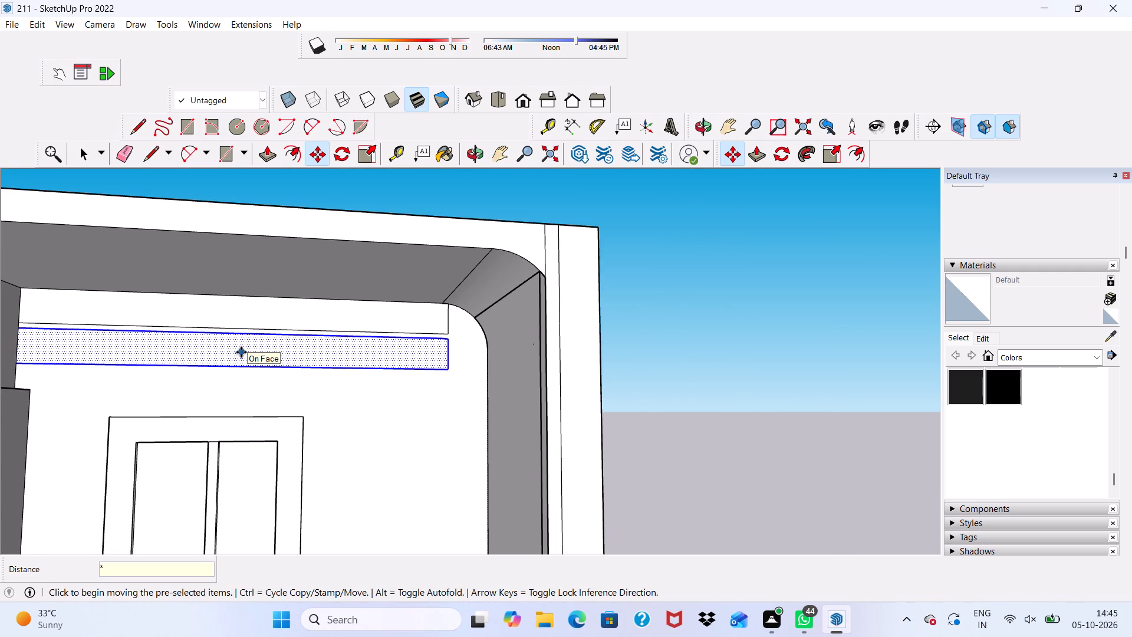
type("15")
key("Return")
scroll(239, 398, "down", 3)
scroll(226, 467, "up", 1)
scroll(227, 467, "down", 4)
scroll(302, 449, "up", 1)
scroll(307, 456, "down", 6)
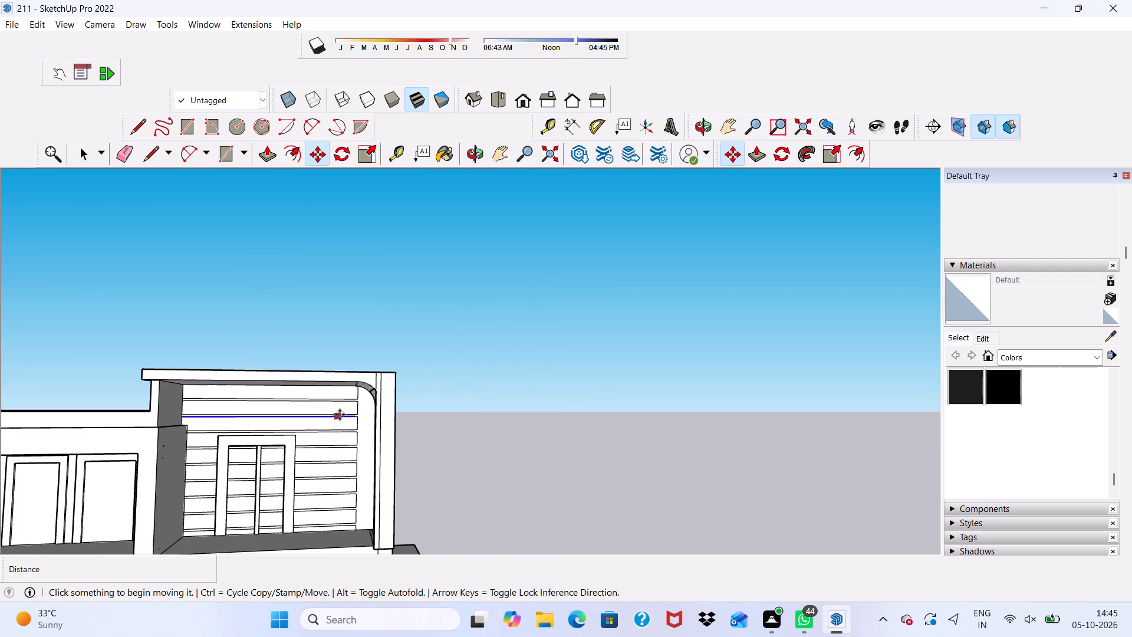
scroll(340, 415, "down", 3)
middle_click_drag(321, 484, 286, 361)
scroll(287, 500, "up", 4)
scroll(269, 372, "down", 3)
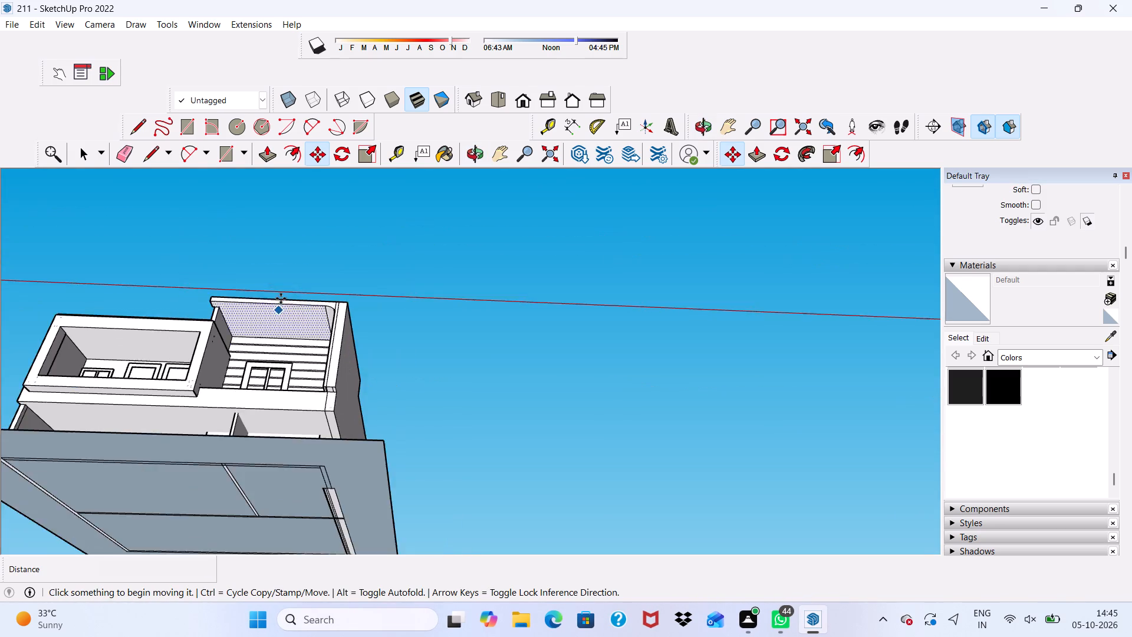
scroll(281, 298, "down", 9)
scroll(250, 317, "up", 3)
key("space")
Erase the long horizontal edges of the surplus bands that extend down into the ground-floor space under the curved room.
scroll(249, 318, "down", 5)
scroll(271, 313, "up", 1)
scroll(271, 313, "down", 2)
middle_click_drag(278, 326, 297, 485)
scroll(297, 484, "up", 3)
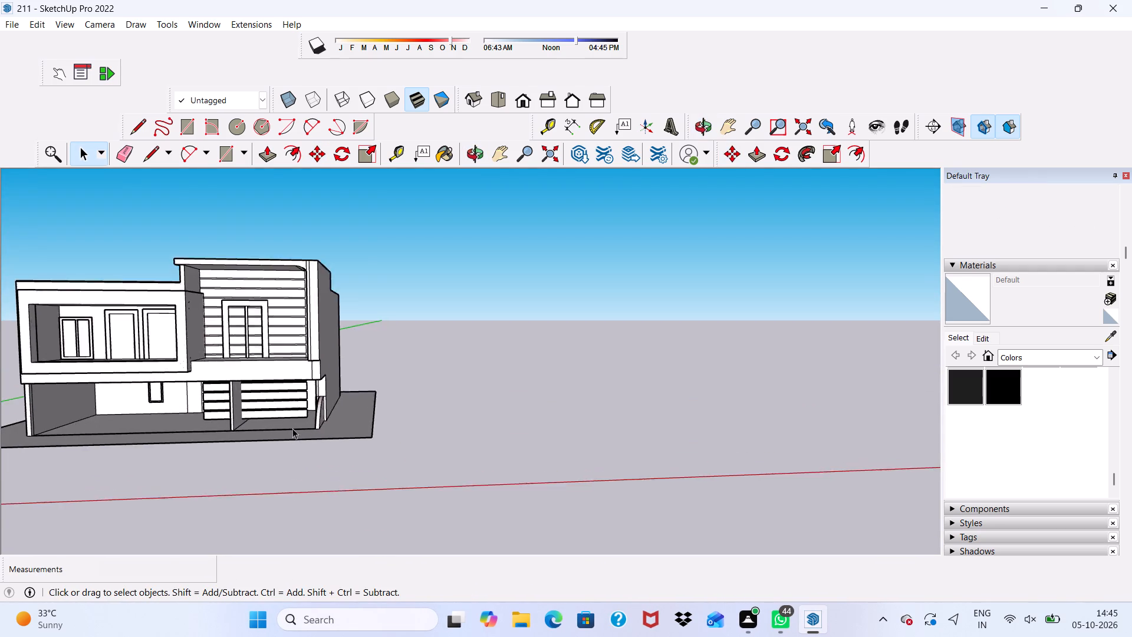
scroll(292, 428, "up", 9)
scroll(0, 372, "up", 1)
scroll(0, 376, "down", 4)
scroll(93, 167, "up", 1)
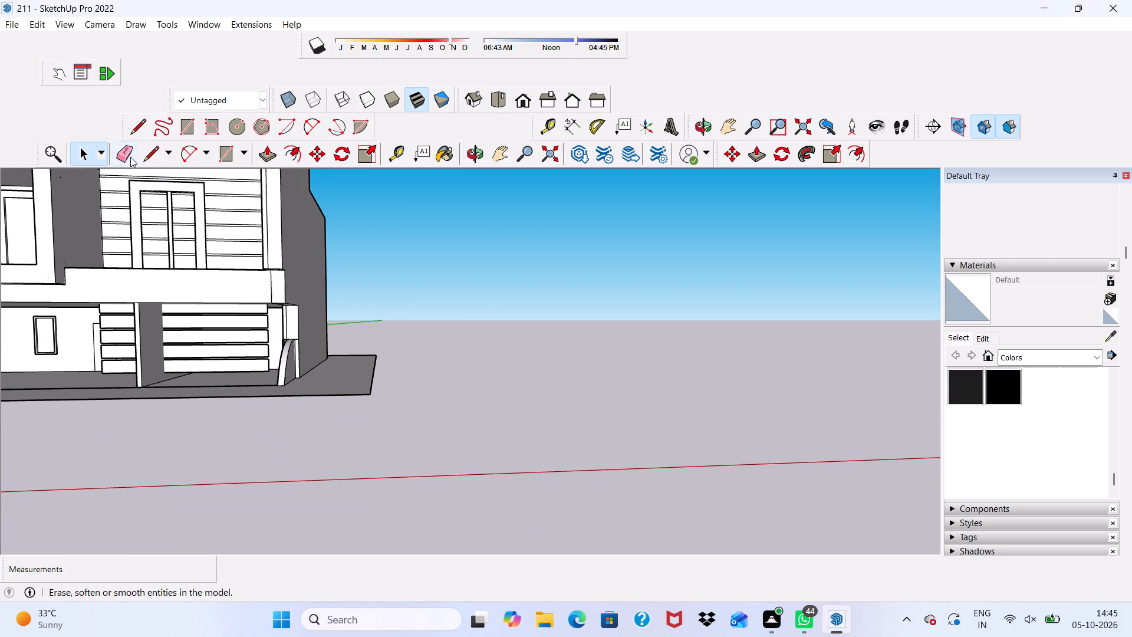
left_click(123, 155)
scroll(186, 337, "up", 10)
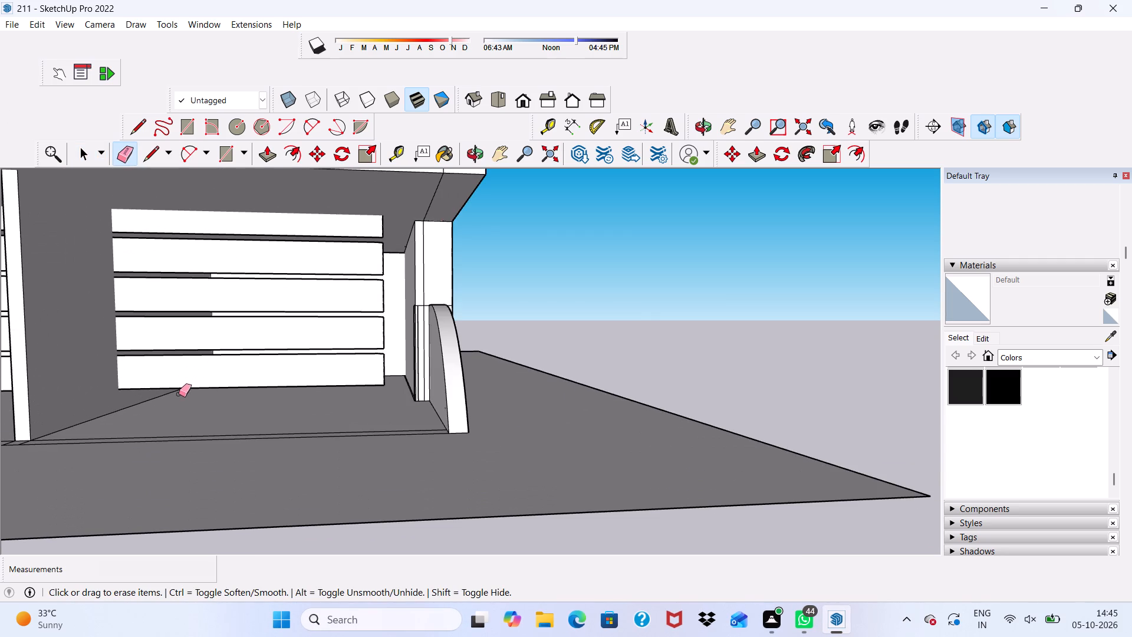
left_click_drag(180, 393, 203, 295)
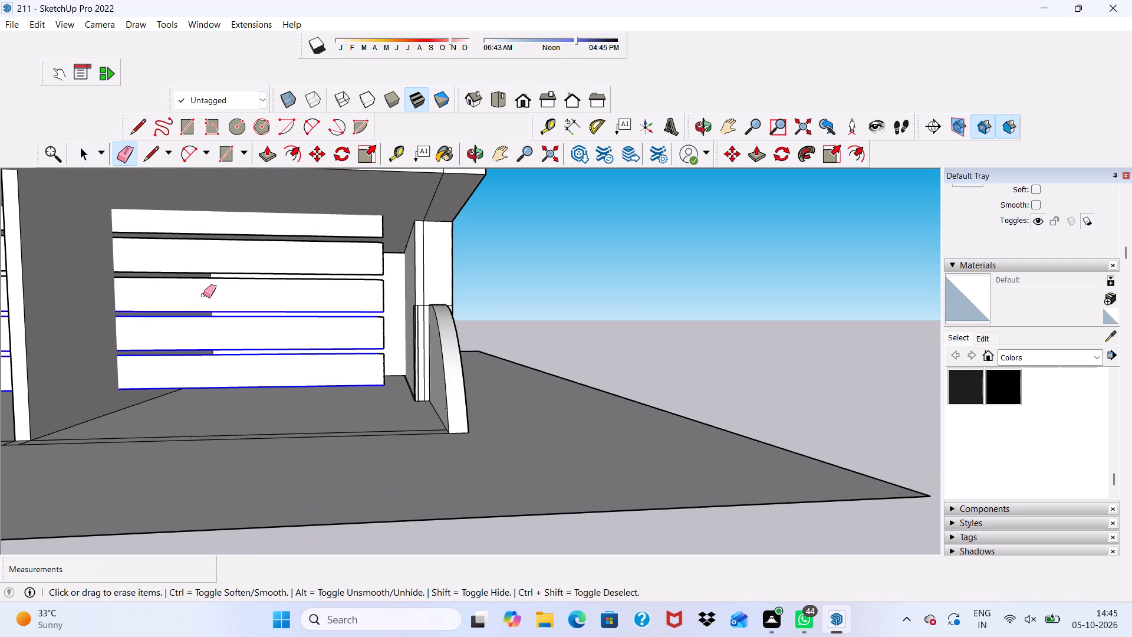
left_click_drag(203, 295, 210, 283)
left_click_drag(222, 244, 233, 228)
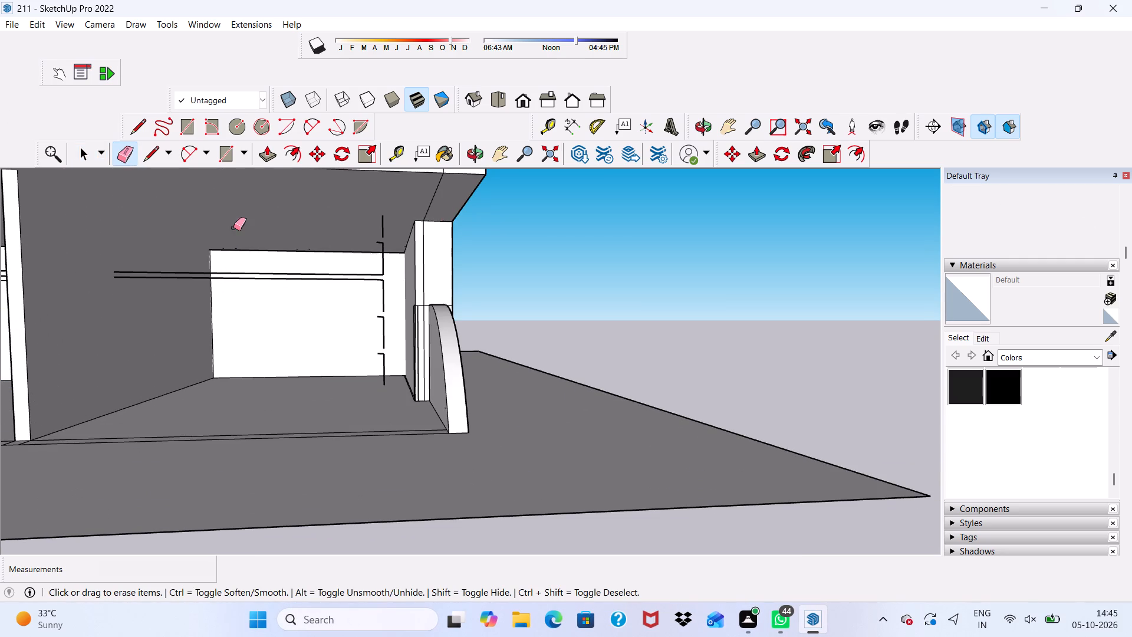
left_click_drag(215, 265, 213, 281)
Erase the two topmost leftover end edges and short stubs of the surplus bands in the ground-floor space under the curved room.
scroll(75, 333, "down", 5)
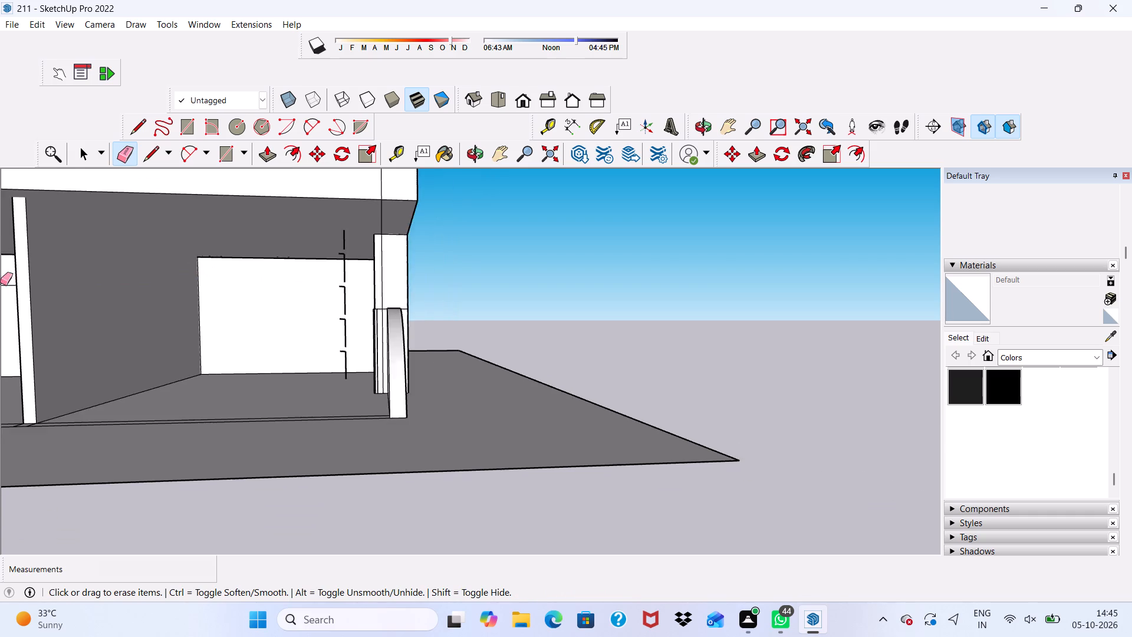
scroll(0, 283, "down", 3)
scroll(1, 287, "up", 1)
scroll(111, 307, "down", 1)
scroll(245, 304, "up", 10)
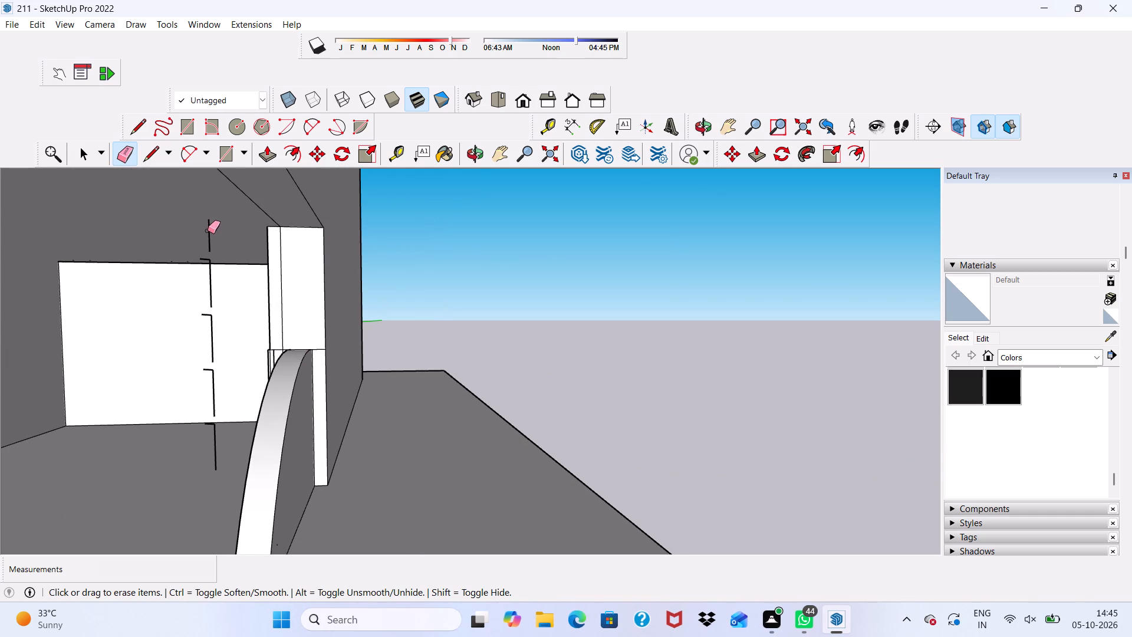
left_click(208, 231)
left_click_drag(209, 262, 194, 271)
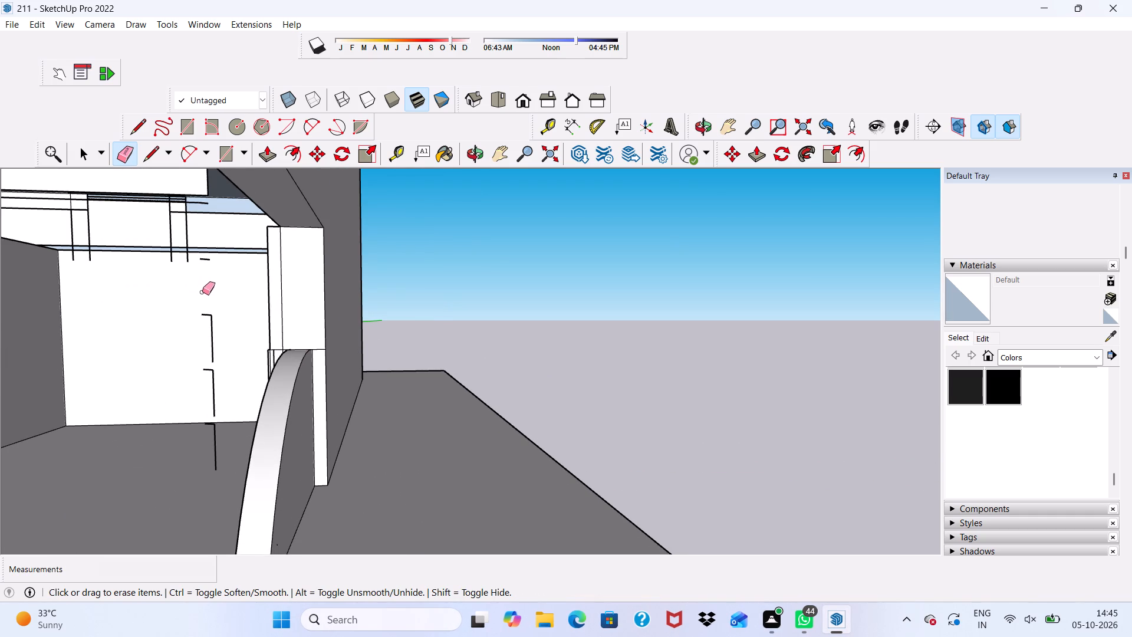
key("ctrl+z")
scroll(234, 286, "up", 7)
left_click(184, 271)
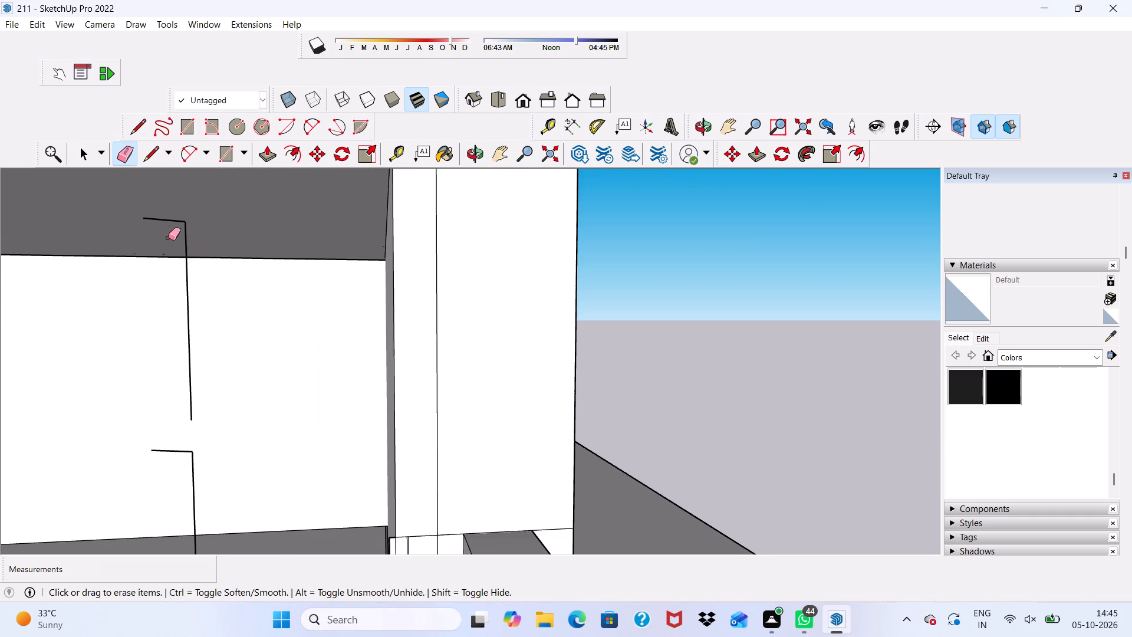
left_click(182, 228)
left_click(172, 206)
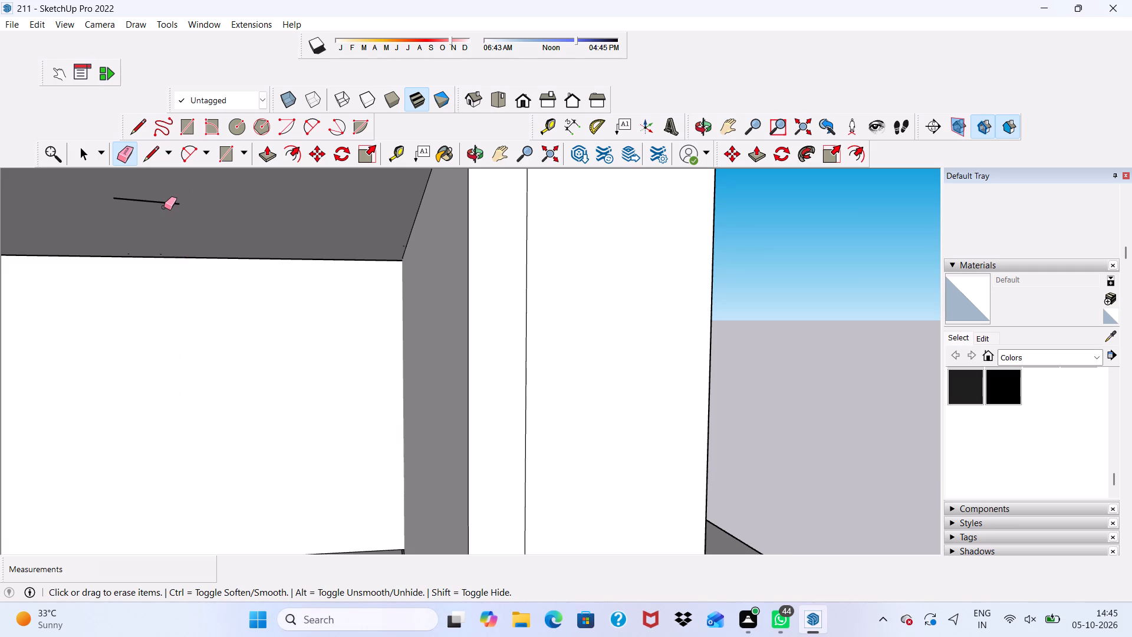
left_click(164, 207)
left_click(166, 202)
scroll(134, 218, "up", 1)
scroll(129, 221, "down", 8)
scroll(169, 186, "up", 1)
scroll(171, 187, "down", 2)
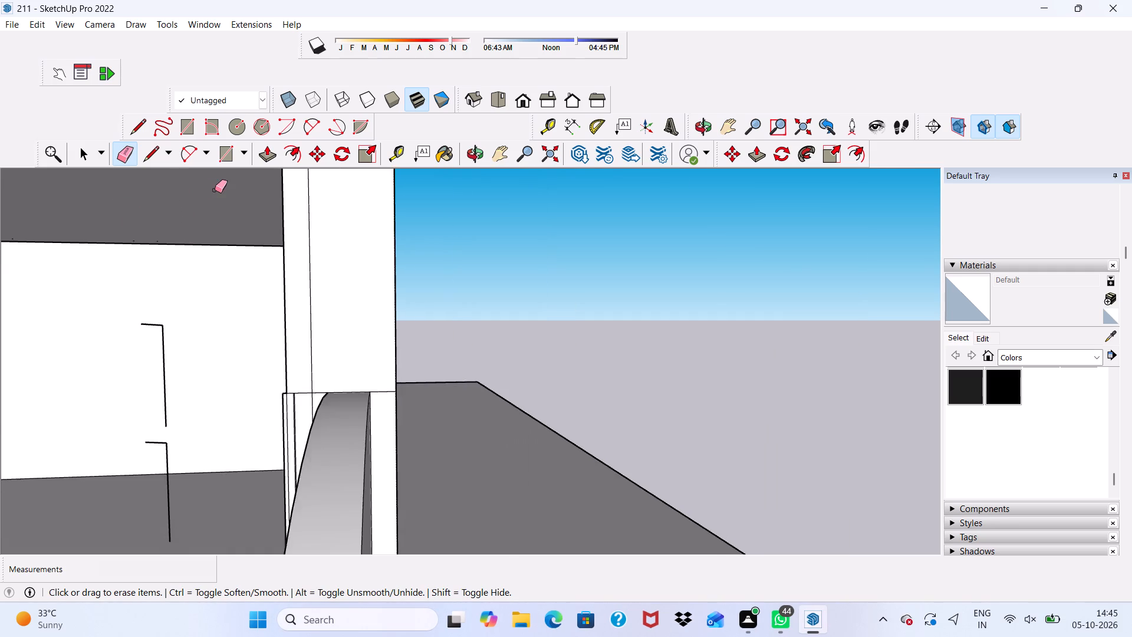
Erase the short stub at the top of the next leftover band end near the ground-floor ceiling.
scroll(215, 190, "down", 4)
middle_click_drag(180, 376, 229, 344)
scroll(255, 252, "up", 1)
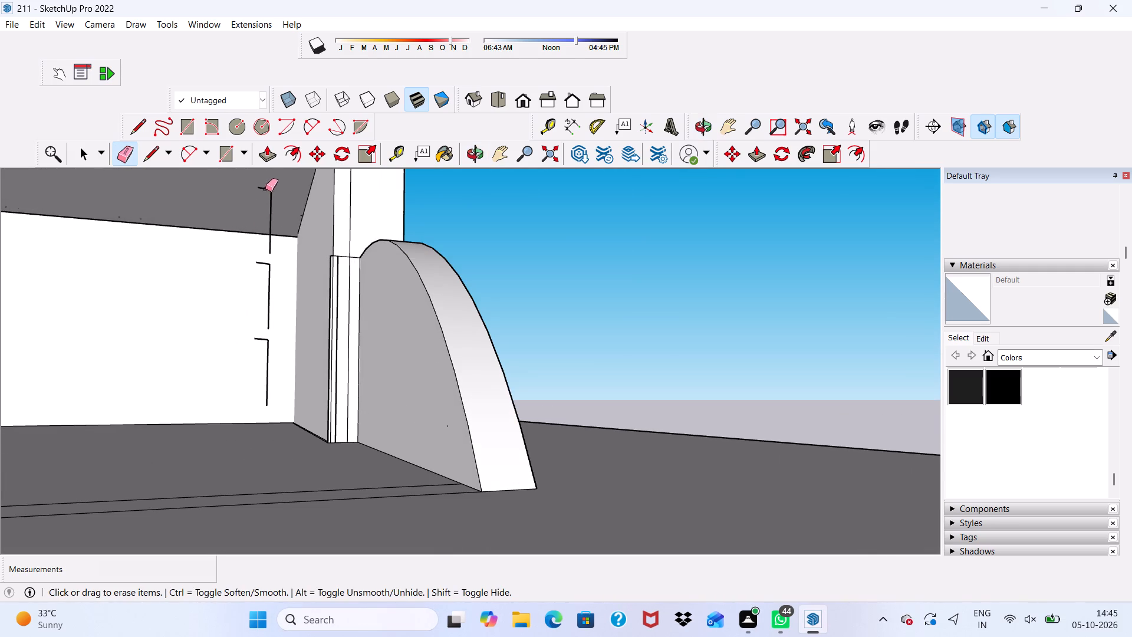
left_click_drag(266, 188, 264, 356)
key("ctrl+z")
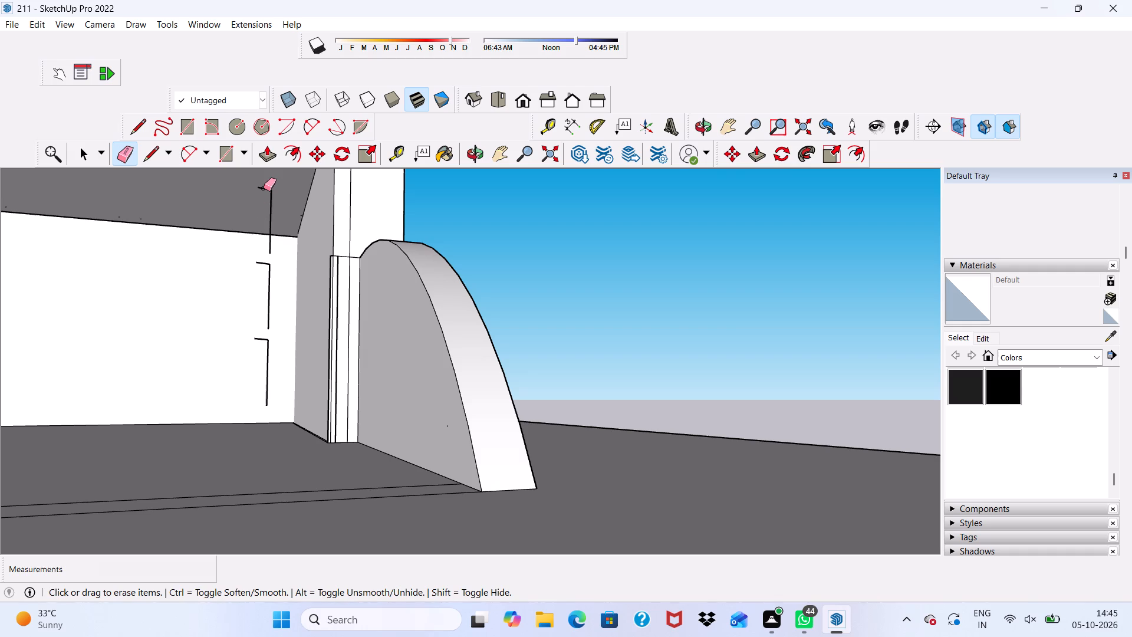
left_click(264, 188)
left_click(267, 221)
left_click(271, 232)
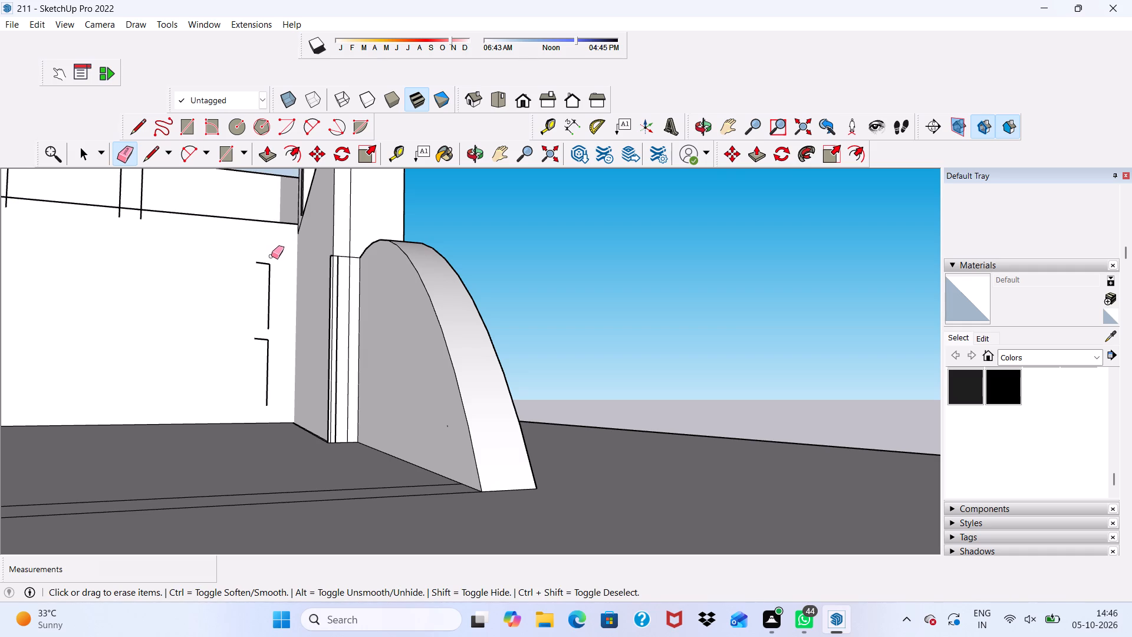
key("ctrl+z")
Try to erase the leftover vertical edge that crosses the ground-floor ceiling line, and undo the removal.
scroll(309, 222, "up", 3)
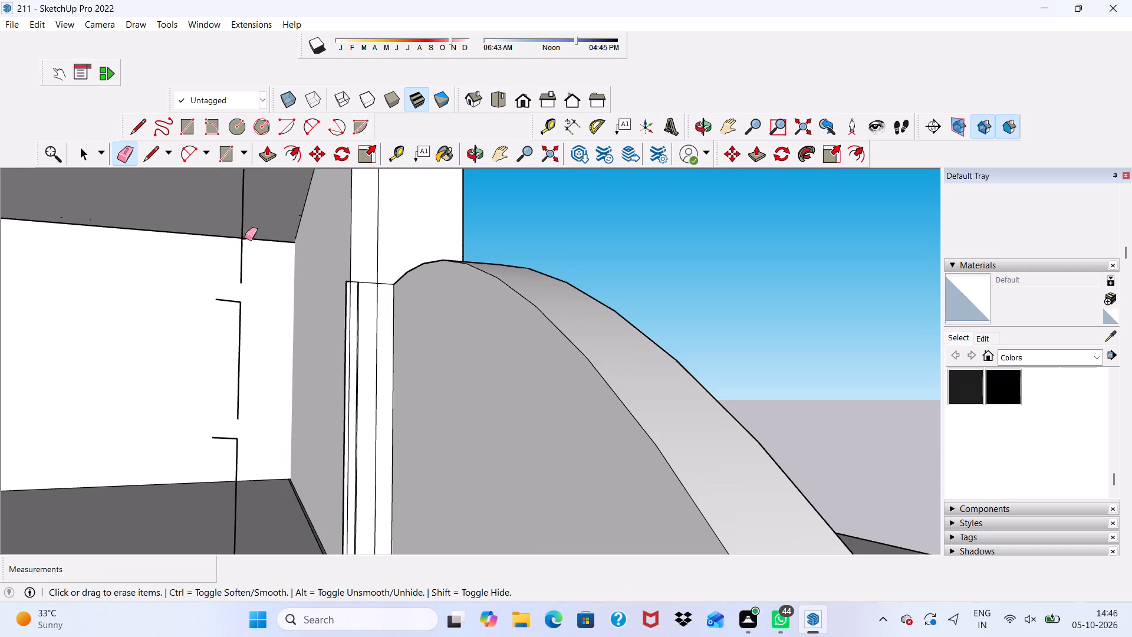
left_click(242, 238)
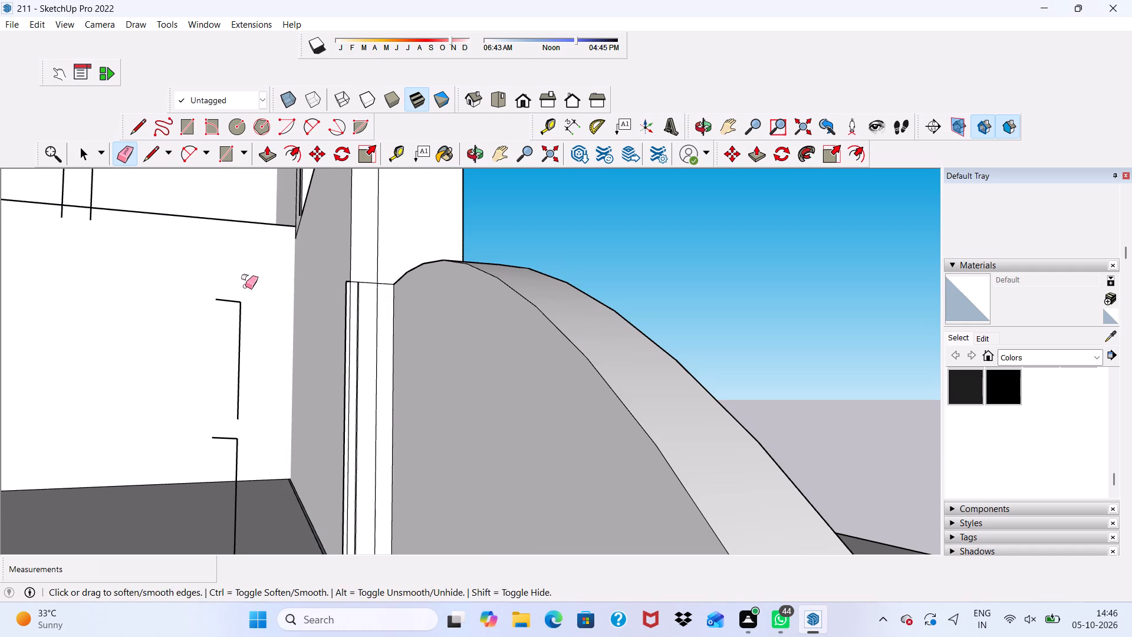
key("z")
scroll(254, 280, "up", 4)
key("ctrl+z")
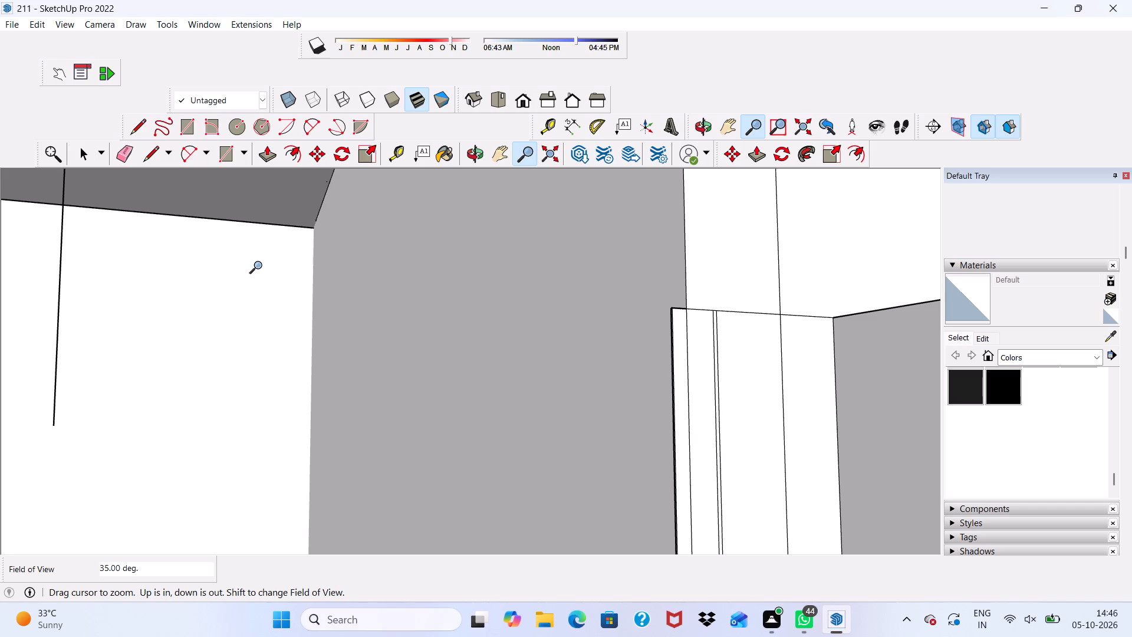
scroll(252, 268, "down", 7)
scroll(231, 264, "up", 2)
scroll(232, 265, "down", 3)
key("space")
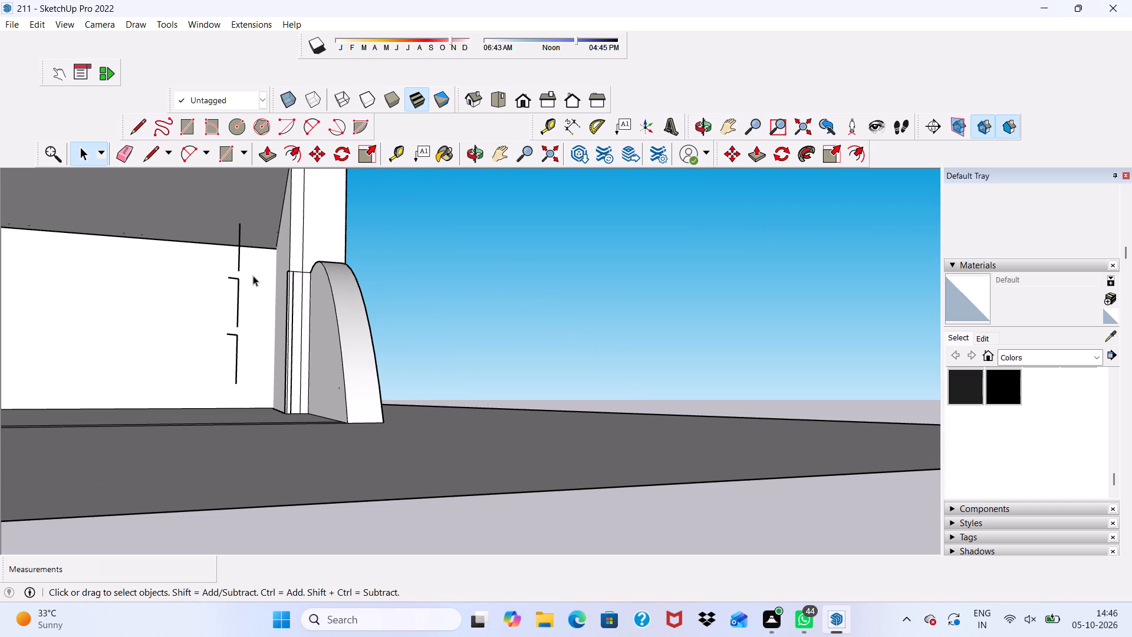
Erase the remaining leftover vertical edges and short stubs of the surplus bands in the ground-floor space.
left_click(124, 152)
scroll(302, 270, "up", 3)
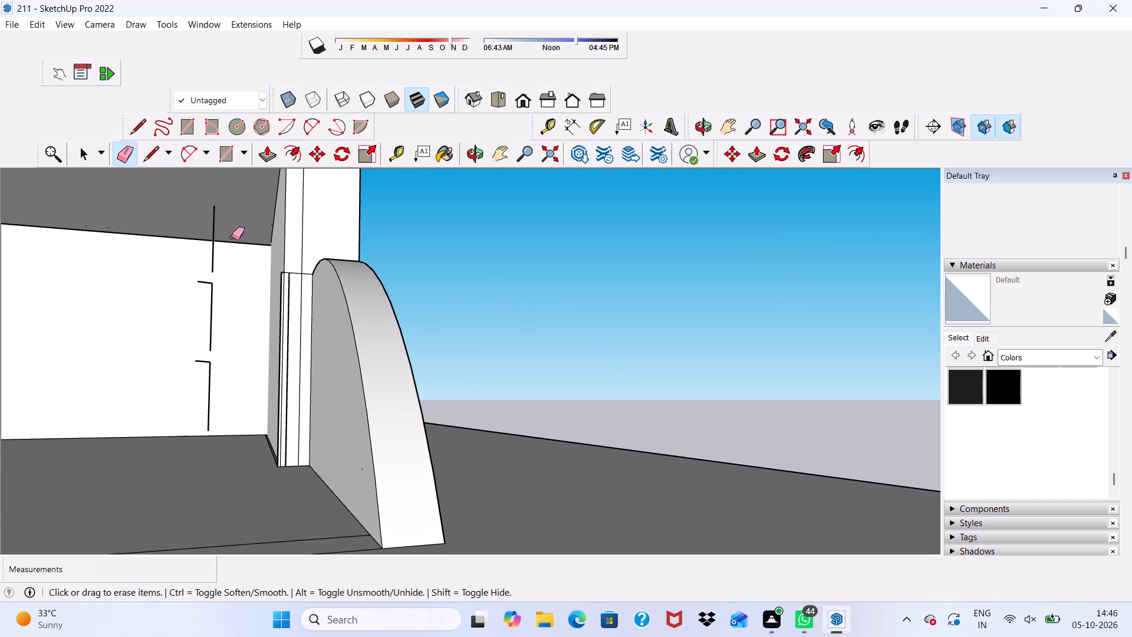
left_click(212, 231)
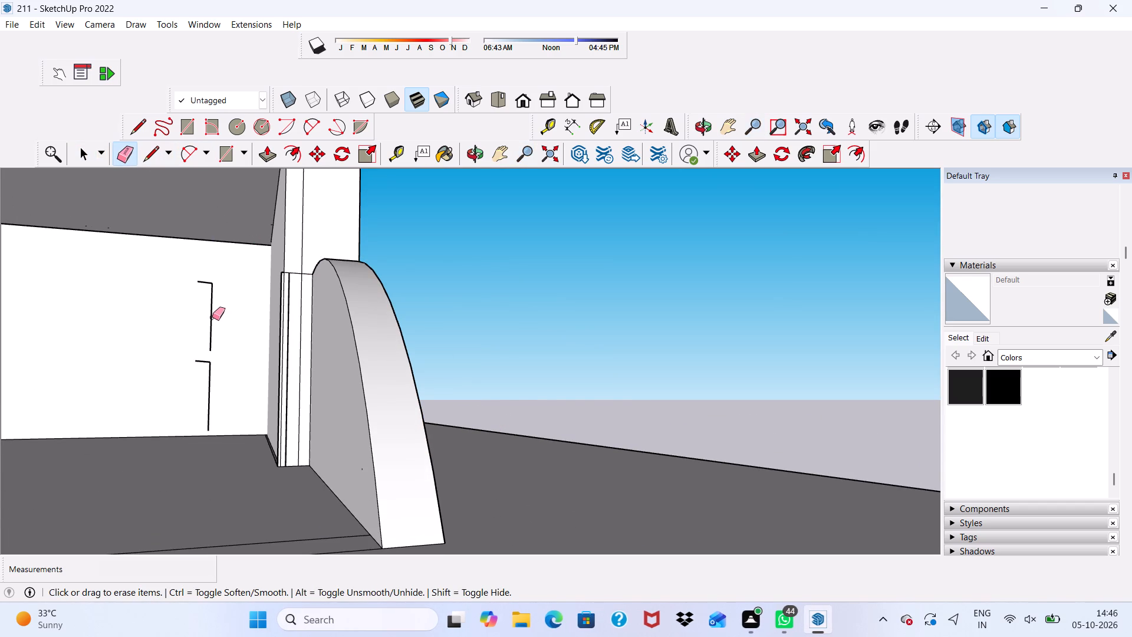
left_click(212, 317)
left_click(203, 285)
left_click_drag(212, 373, 205, 377)
left_click(208, 362)
scroll(196, 355, "down", 4)
key("space")
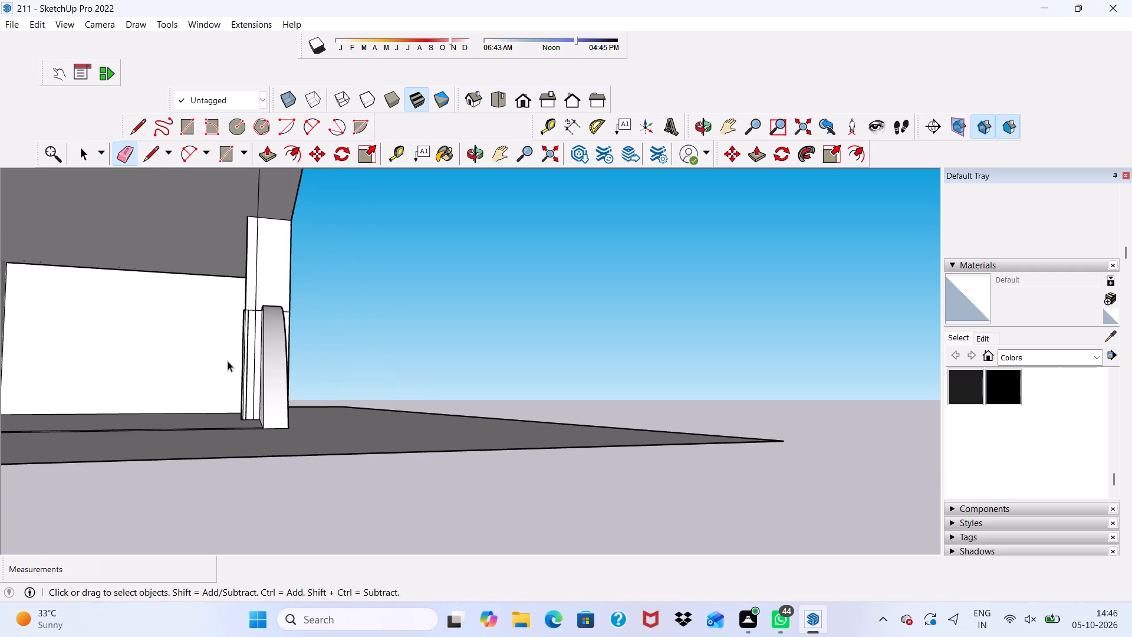
Erase all band lines crossing the left-hand panel of the framed door on the curved room's back wall.
scroll(241, 369, "up", 1)
scroll(290, 412, "down", 4)
scroll(301, 421, "up", 1)
scroll(301, 422, "down", 1)
scroll(304, 423, "up", 1)
scroll(310, 412, "down", 6)
middle_click_drag(342, 283, 424, 377)
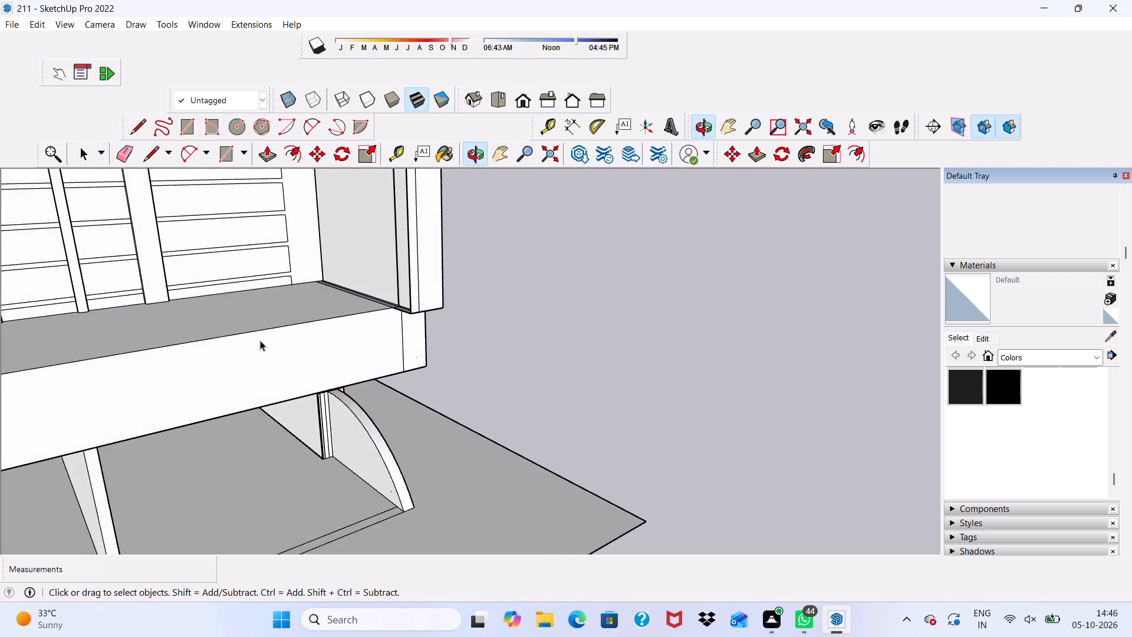
scroll(259, 334, "down", 1)
scroll(259, 334, "up", 1)
scroll(259, 334, "down", 15)
middle_click_drag(294, 343, 199, 262)
scroll(383, 277, "up", 5)
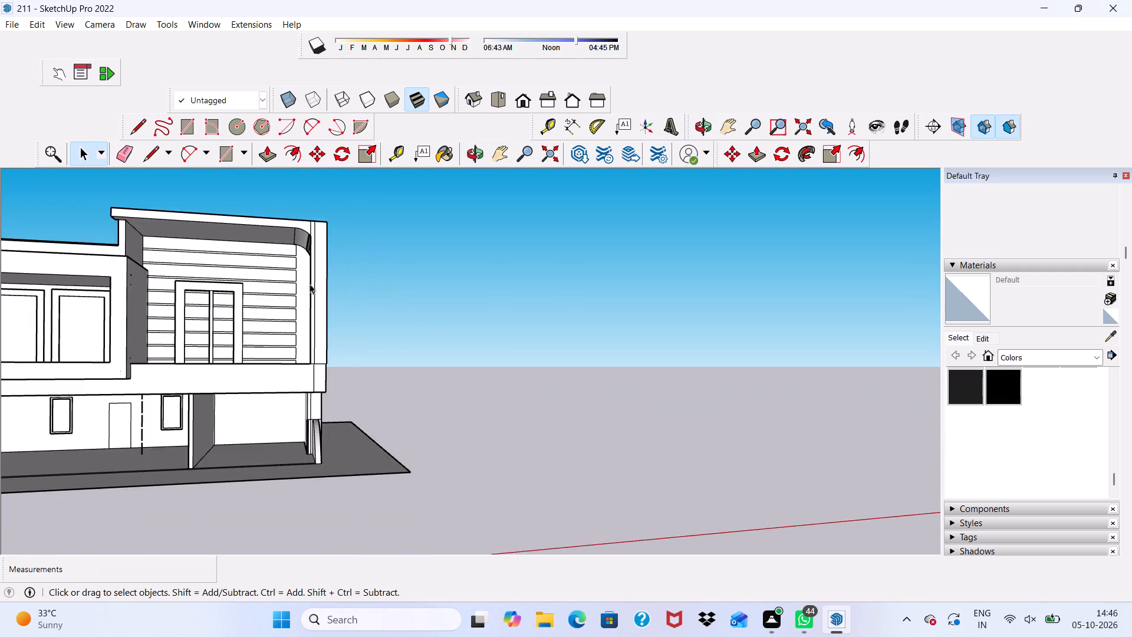
scroll(310, 284, "up", 9)
scroll(259, 202, "down", 4)
middle_click_drag(265, 248, 225, 280)
scroll(155, 382, "up", 9)
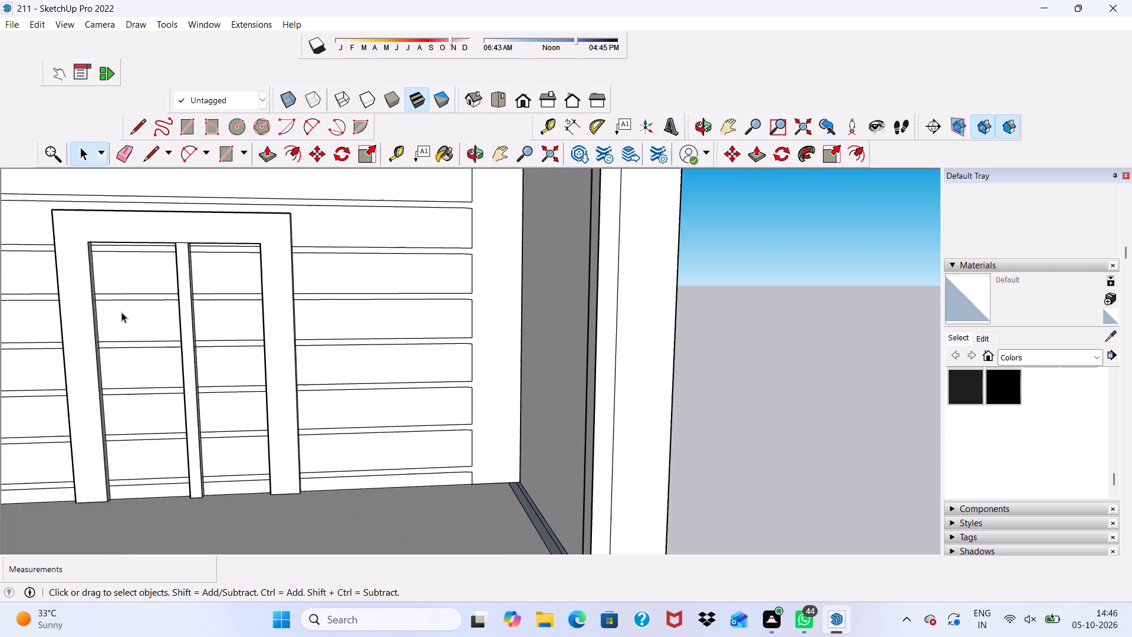
left_click(131, 147)
scroll(139, 304, "up", 3)
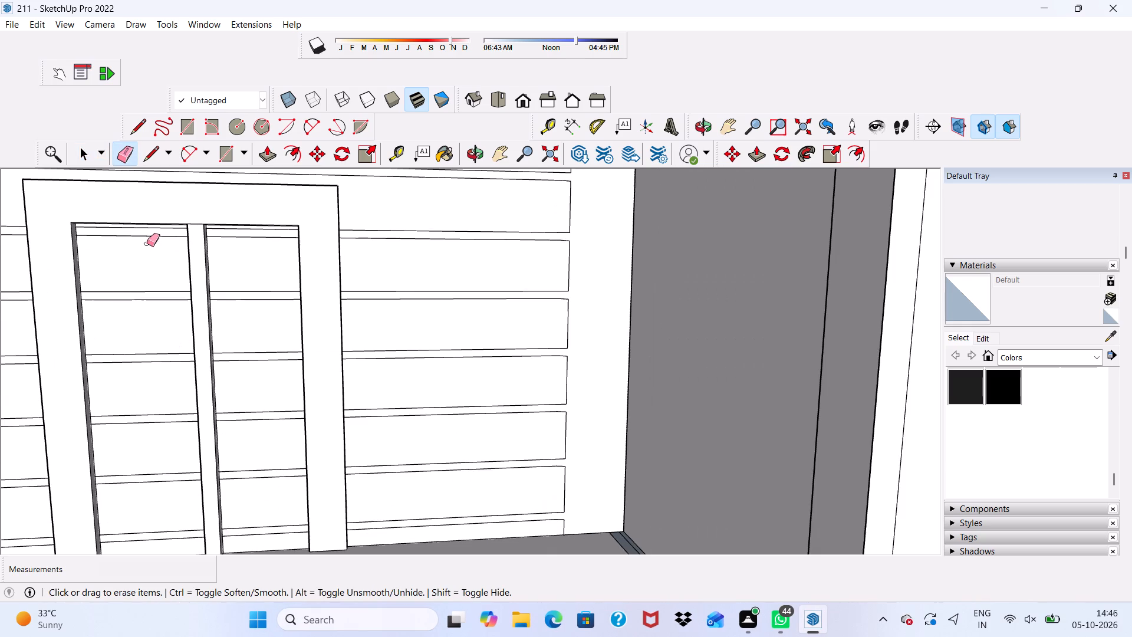
left_click_drag(163, 228, 144, 324)
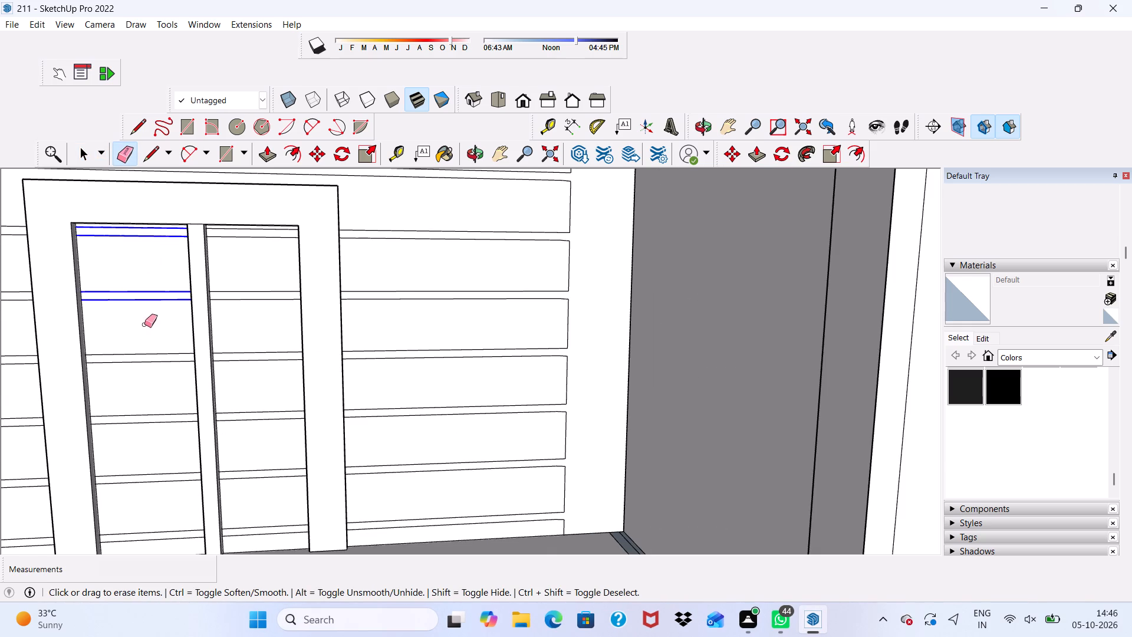
left_click_drag(144, 324, 150, 416)
scroll(144, 385, "up", 1)
scroll(149, 377, "down", 7)
middle_click_drag(127, 371, 149, 310)
scroll(150, 313, "up", 2)
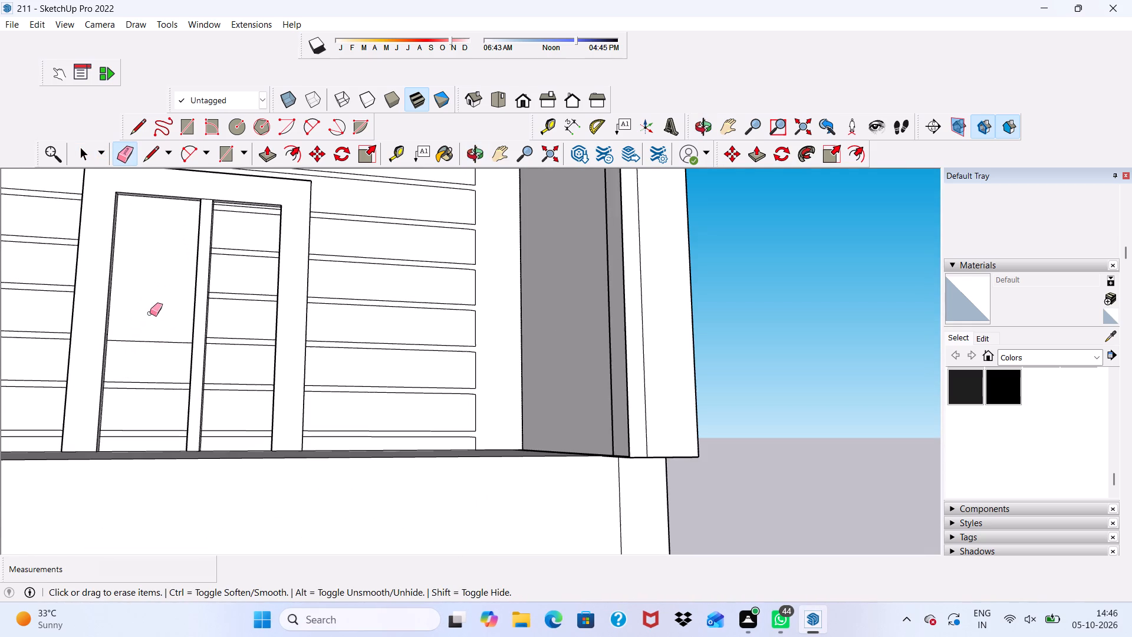
left_click_drag(153, 335, 157, 438)
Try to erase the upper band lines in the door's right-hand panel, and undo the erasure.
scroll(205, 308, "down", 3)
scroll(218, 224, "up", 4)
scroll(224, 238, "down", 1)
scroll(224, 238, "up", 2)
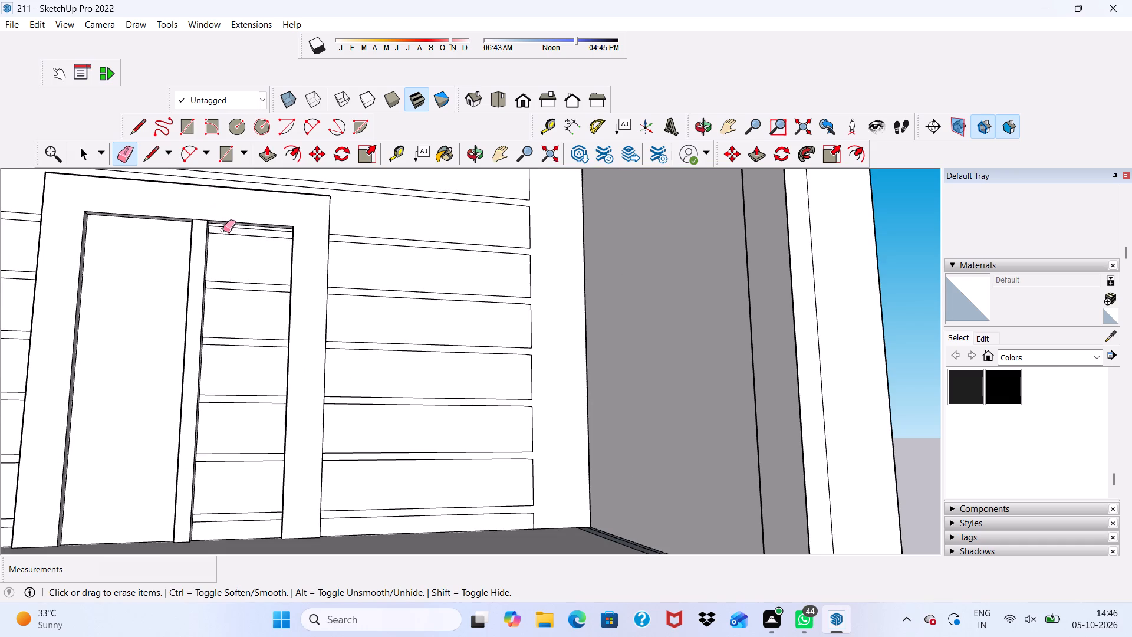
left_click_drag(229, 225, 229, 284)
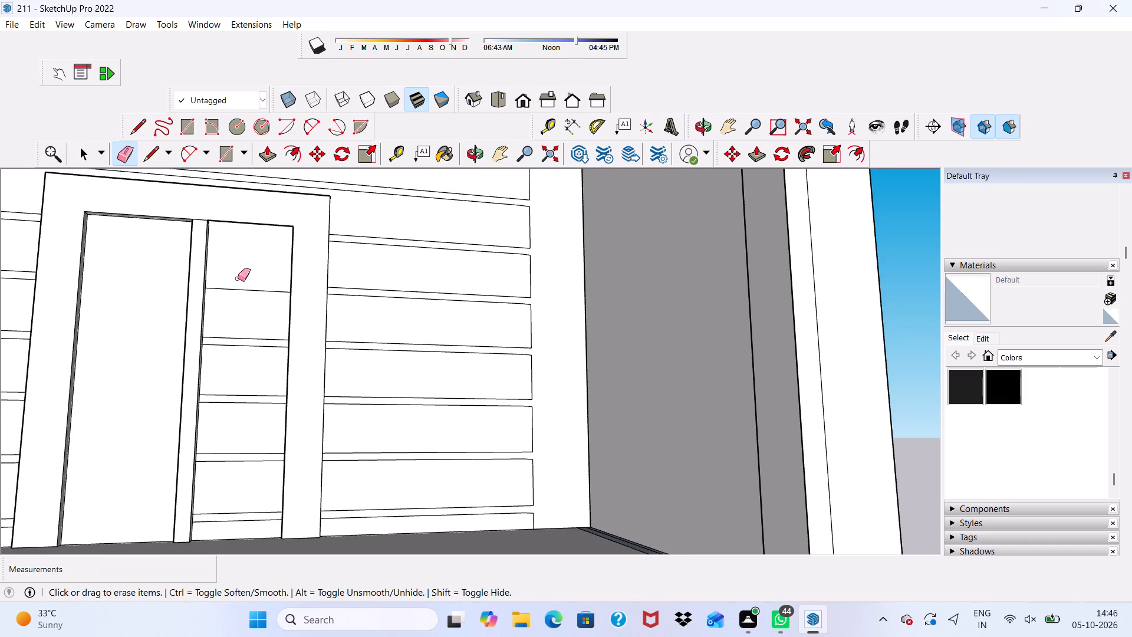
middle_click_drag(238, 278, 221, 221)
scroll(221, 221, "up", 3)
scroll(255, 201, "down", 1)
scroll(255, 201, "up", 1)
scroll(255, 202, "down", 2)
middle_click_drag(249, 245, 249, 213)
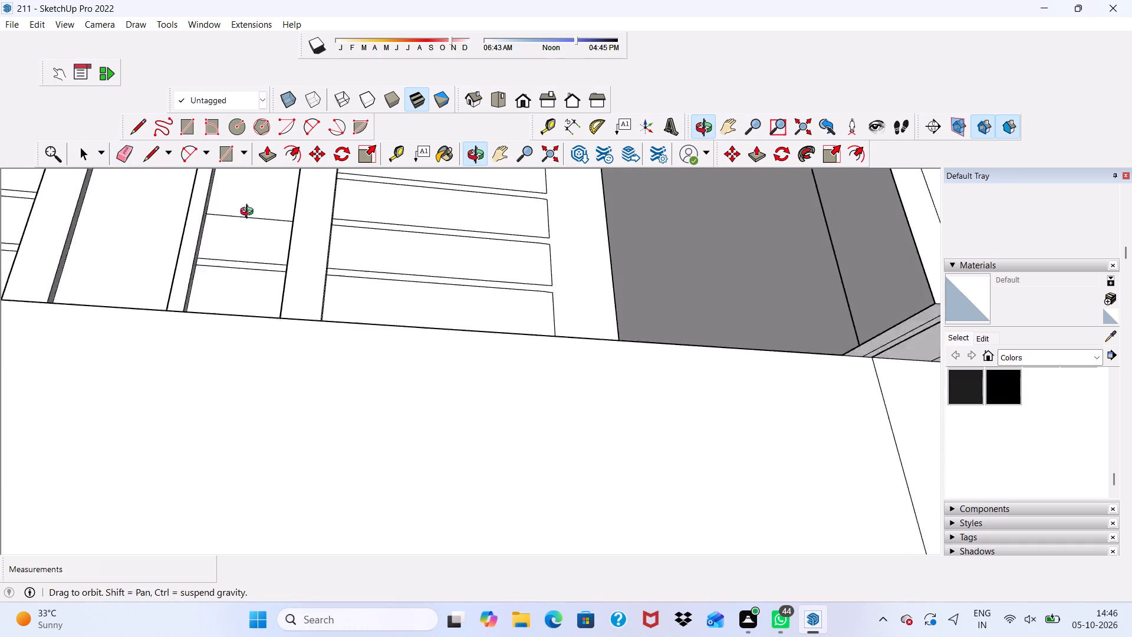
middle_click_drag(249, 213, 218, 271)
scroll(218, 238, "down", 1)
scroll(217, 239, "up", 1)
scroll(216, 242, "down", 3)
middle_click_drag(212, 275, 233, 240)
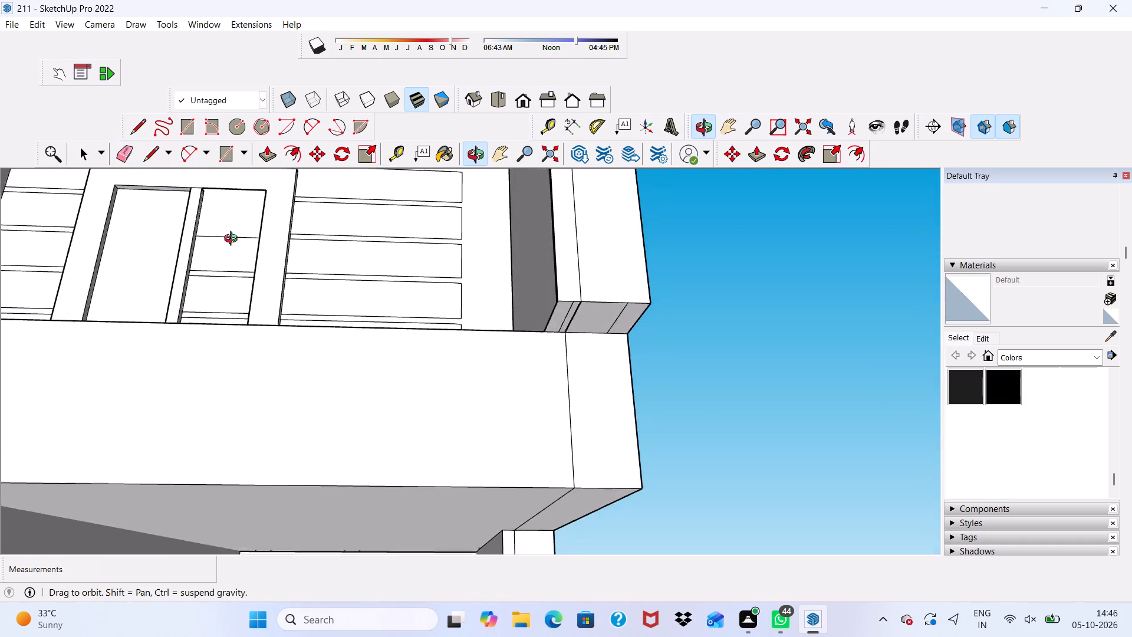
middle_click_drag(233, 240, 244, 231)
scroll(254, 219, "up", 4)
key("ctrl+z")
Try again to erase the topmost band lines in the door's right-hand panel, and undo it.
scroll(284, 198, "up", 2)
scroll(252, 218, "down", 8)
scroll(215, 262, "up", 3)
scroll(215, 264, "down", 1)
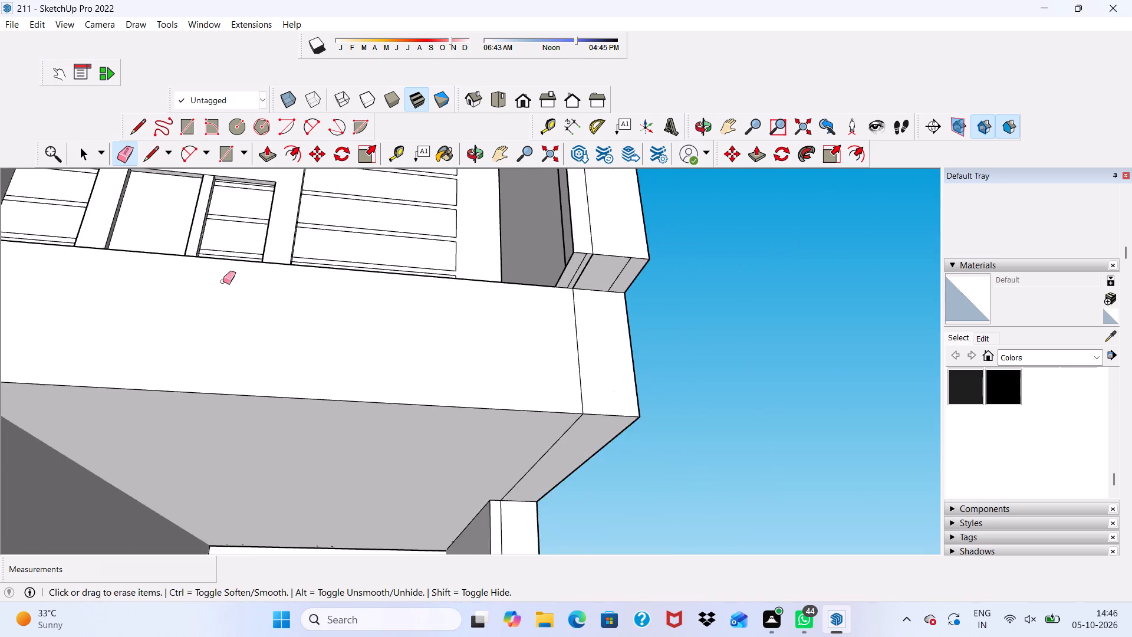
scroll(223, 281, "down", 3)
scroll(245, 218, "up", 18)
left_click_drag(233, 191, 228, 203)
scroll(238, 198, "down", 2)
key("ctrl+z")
Erase the upper band lines crossing the door's right-hand panel, keeping the recess edges of the frame.
scroll(357, 0, "up", 1, "ctrl")
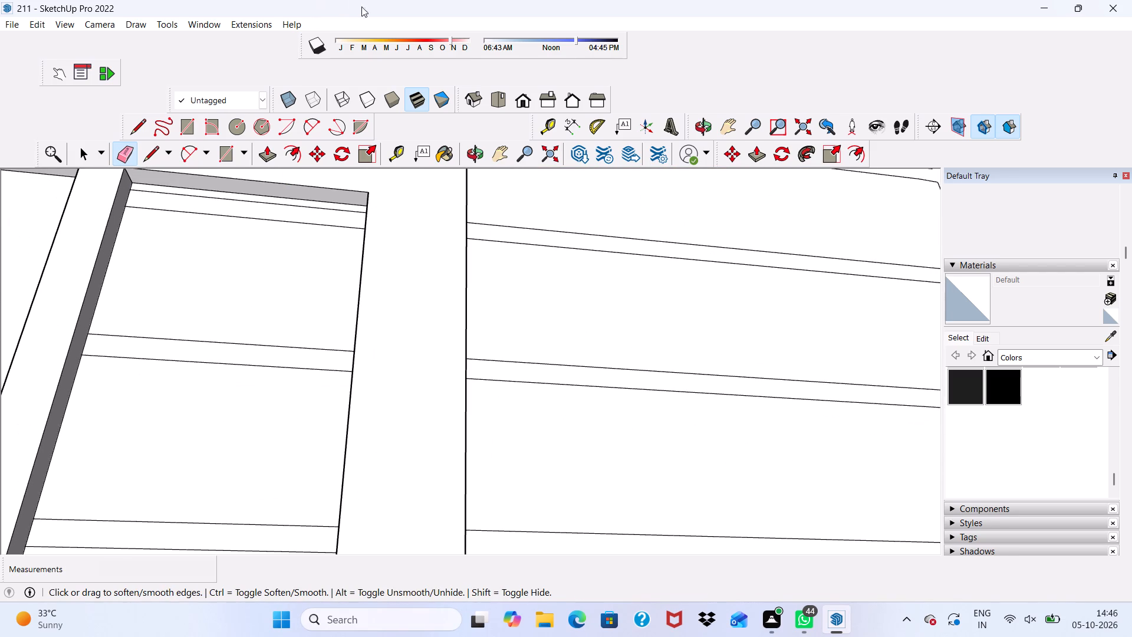
scroll(332, 32, "up", 2)
left_click_drag(229, 196, 210, 291)
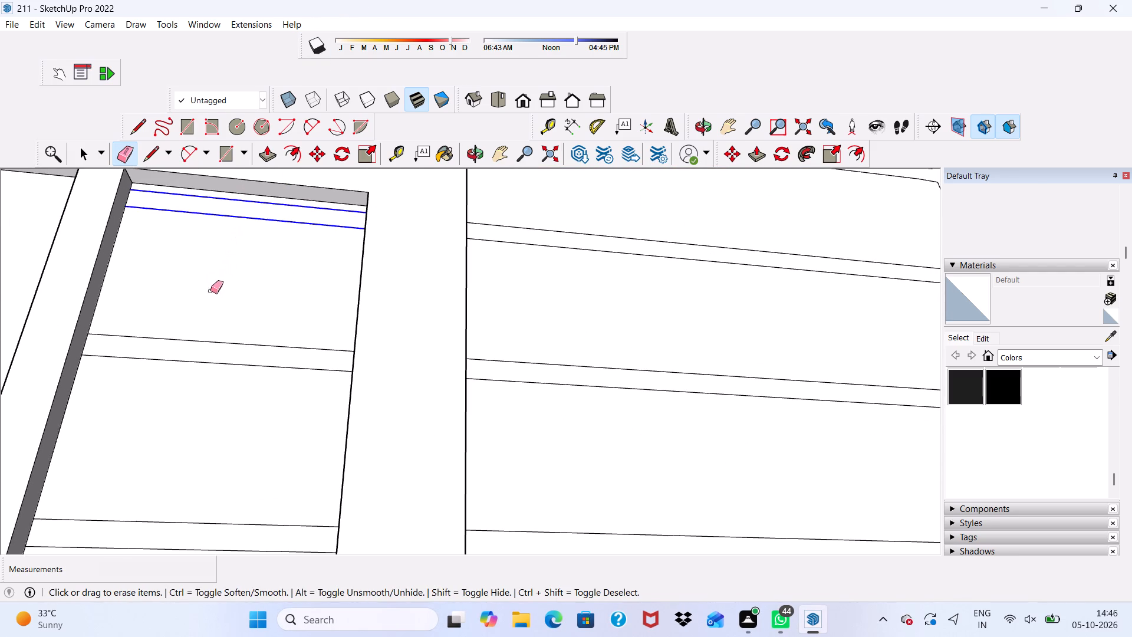
left_click_drag(210, 291, 187, 383)
scroll(214, 335, "down", 1)
scroll(221, 344, "up", 1)
scroll(222, 346, "down", 12)
scroll(228, 391, "up", 2)
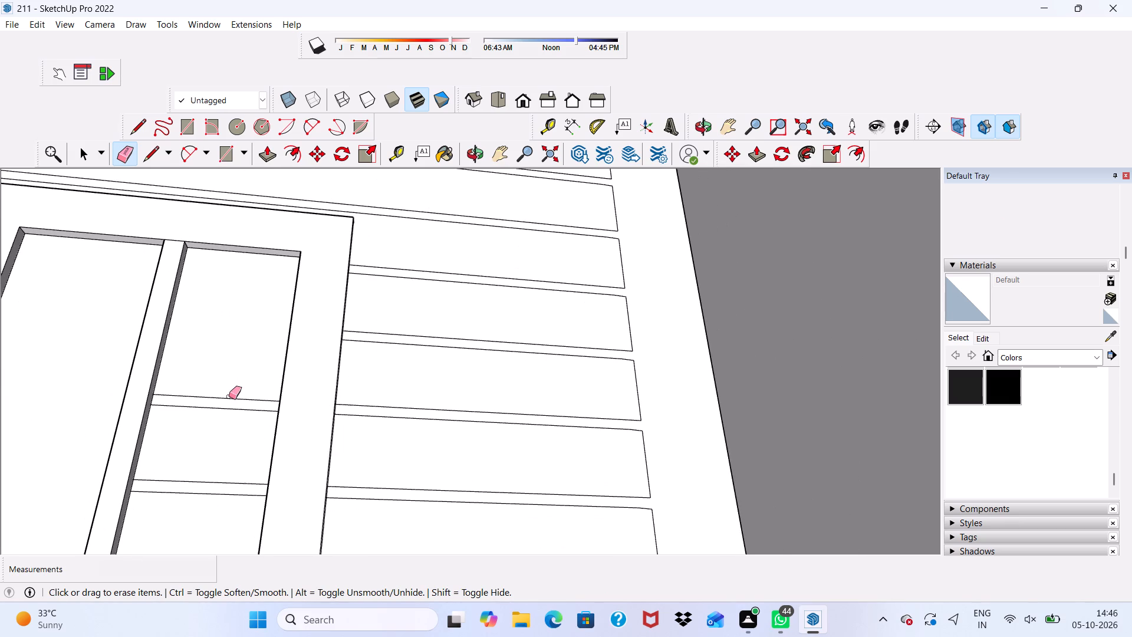
left_click_drag(229, 396, 222, 419)
Erase the remaining lower band lines crossing the door's right-hand panel down to the floor.
scroll(229, 406, "down", 9)
scroll(249, 319, "up", 1)
scroll(228, 441, "up", 4)
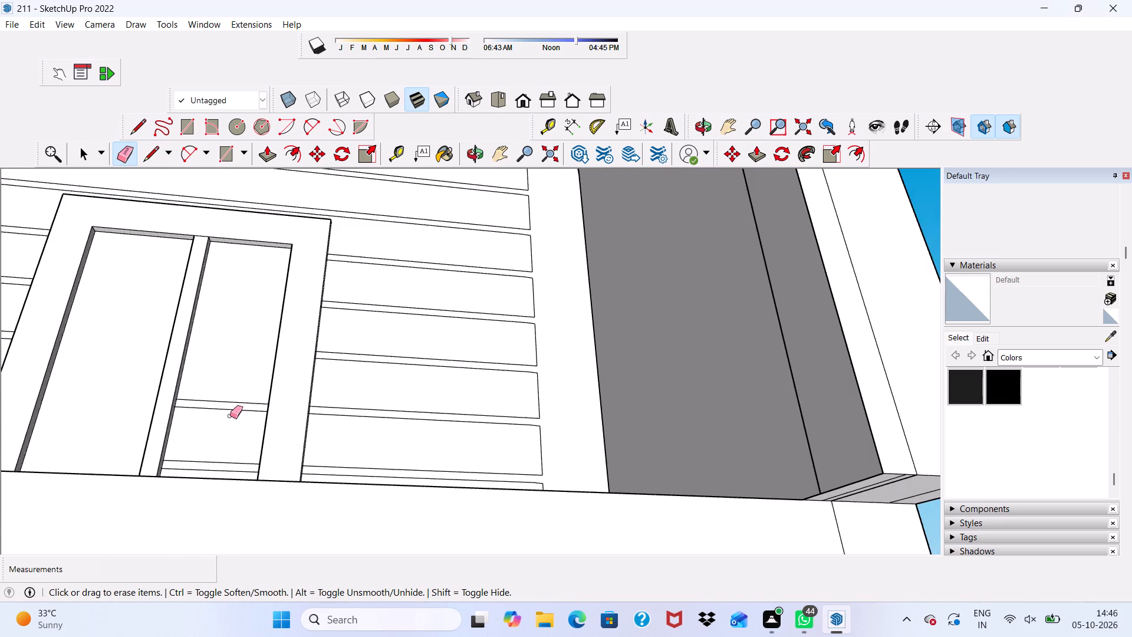
middle_click_drag(230, 413, 213, 462)
scroll(231, 451, "up", 3)
left_click_drag(234, 436, 218, 461)
scroll(233, 440, "down", 3)
scroll(233, 439, "up", 1)
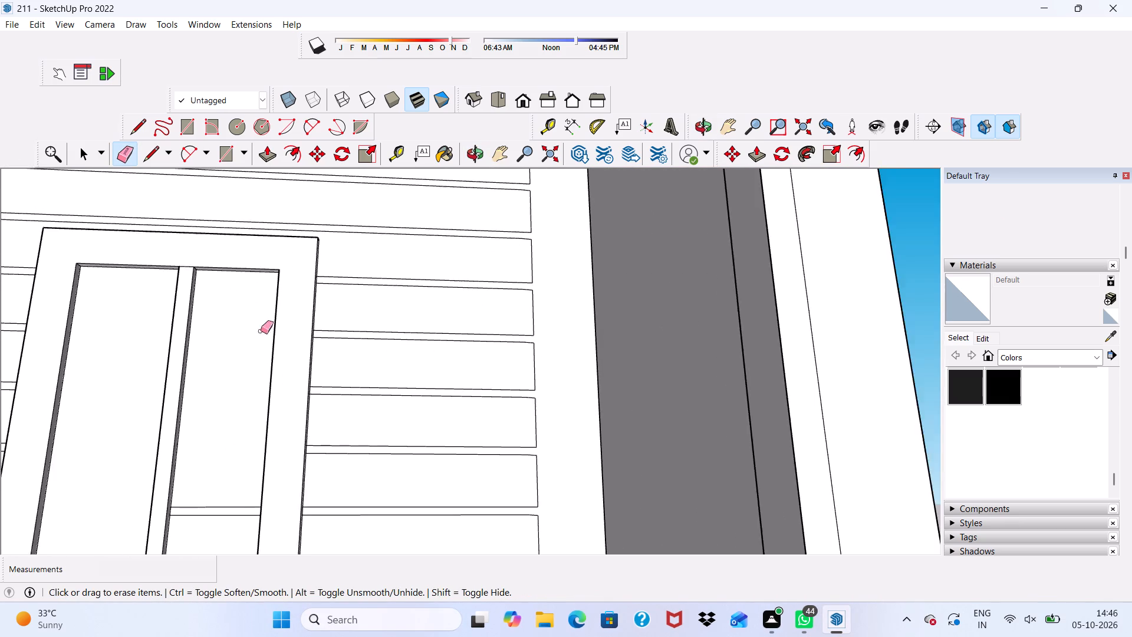
scroll(254, 264, "down", 5)
scroll(221, 469, "up", 4)
scroll(222, 465, "down", 1)
middle_click_drag(222, 465, 234, 502)
scroll(245, 479, "up", 2)
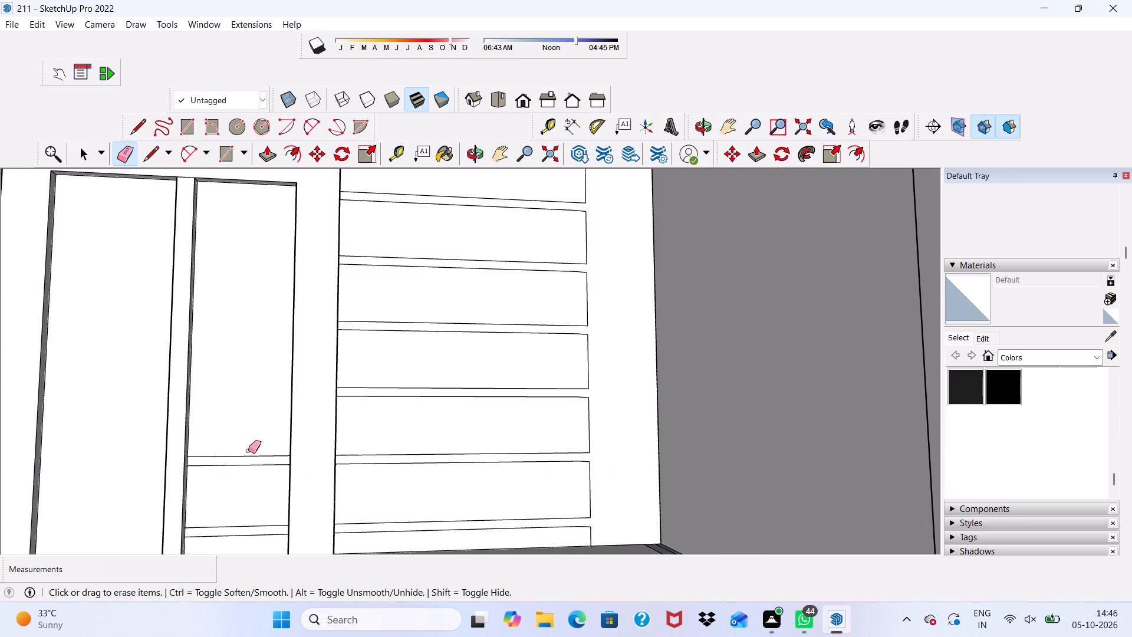
left_click_drag(248, 451, 236, 541)
scroll(243, 385, "down", 6)
scroll(243, 382, "up", 2)
scroll(243, 381, "down", 2)
key("space")
Push/Pull the topmost horizontal wall band above the door outward by 3".
scroll(211, 310, "down", 5)
scroll(202, 310, "up", 2)
scroll(320, 193, "down", 2)
scroll(320, 193, "up", 1)
scroll(313, 205, "down", 1)
scroll(302, 177, "up", 2)
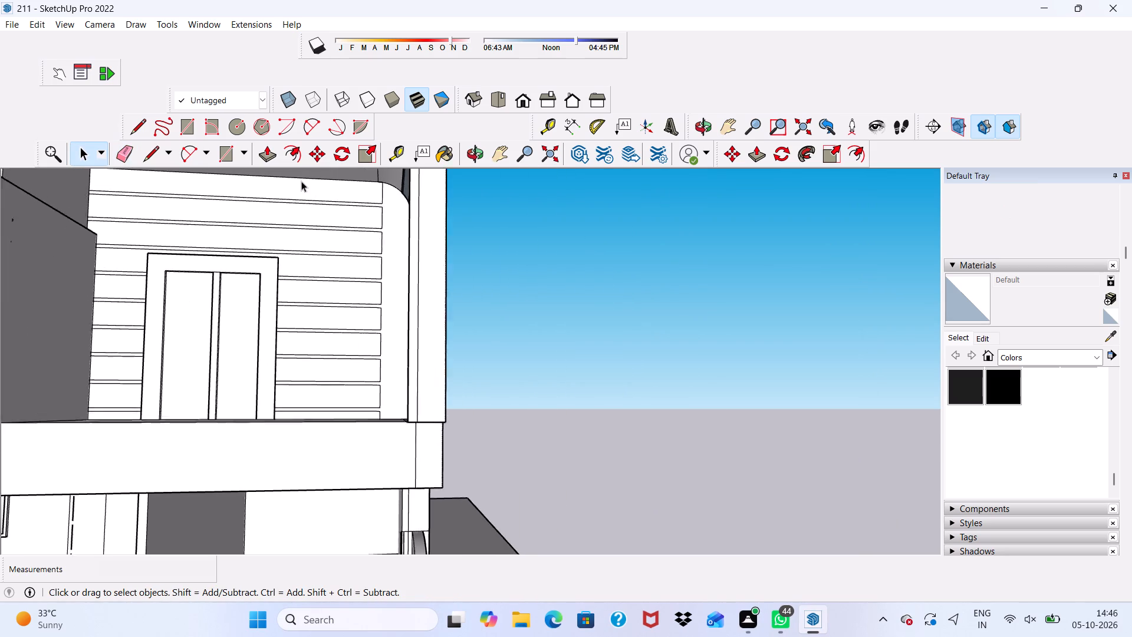
scroll(301, 181, "up", 2)
left_click(305, 191)
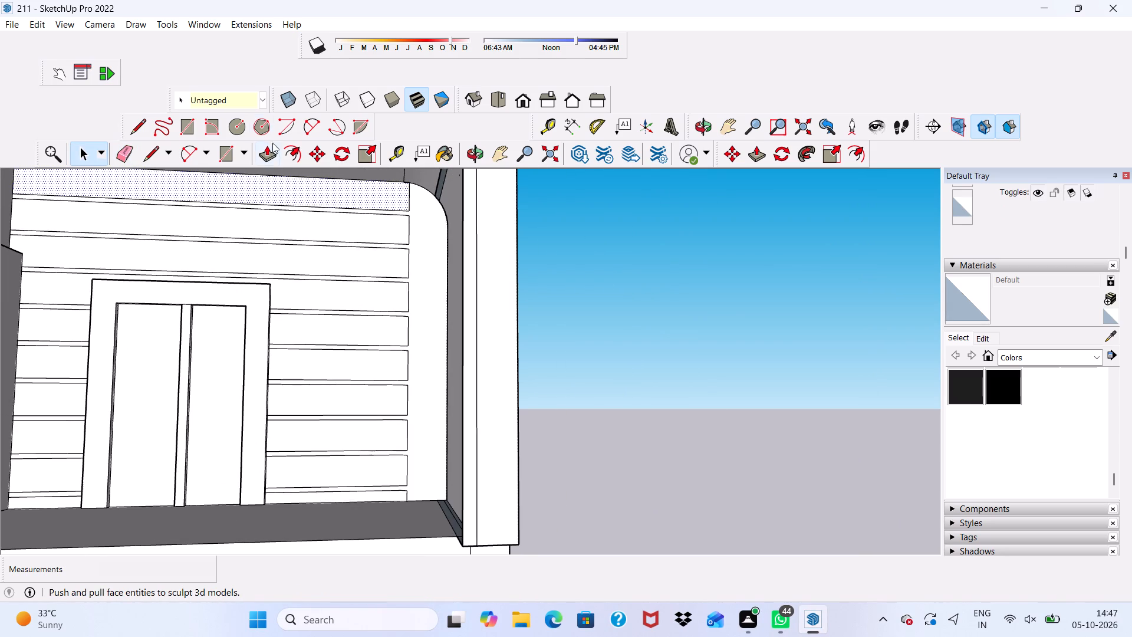
left_click(265, 150)
left_click(270, 180)
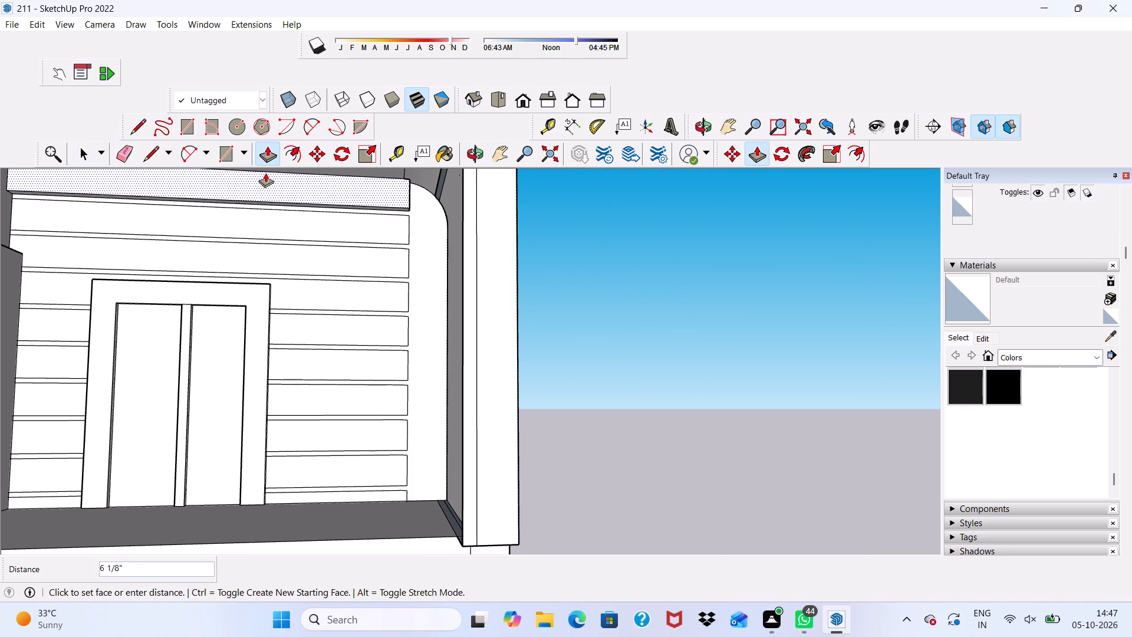
type("3\"")
key("Return")
Pull the second wall band from the top out 3", level with the topmost band.
scroll(301, 235, "up", 4)
scroll(348, 176, "up", 3)
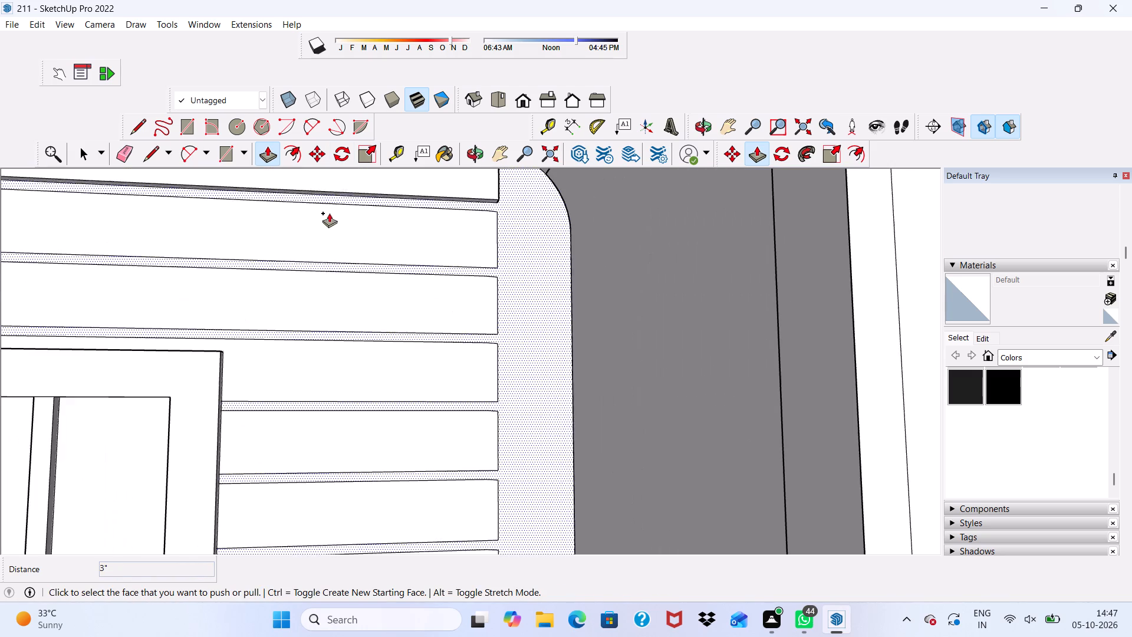
scroll(326, 208, "down", 3)
scroll(328, 209, "up", 1)
scroll(328, 209, "down", 7)
middle_click_drag(377, 211, 364, 253)
scroll(340, 247, "up", 5)
left_click(331, 241)
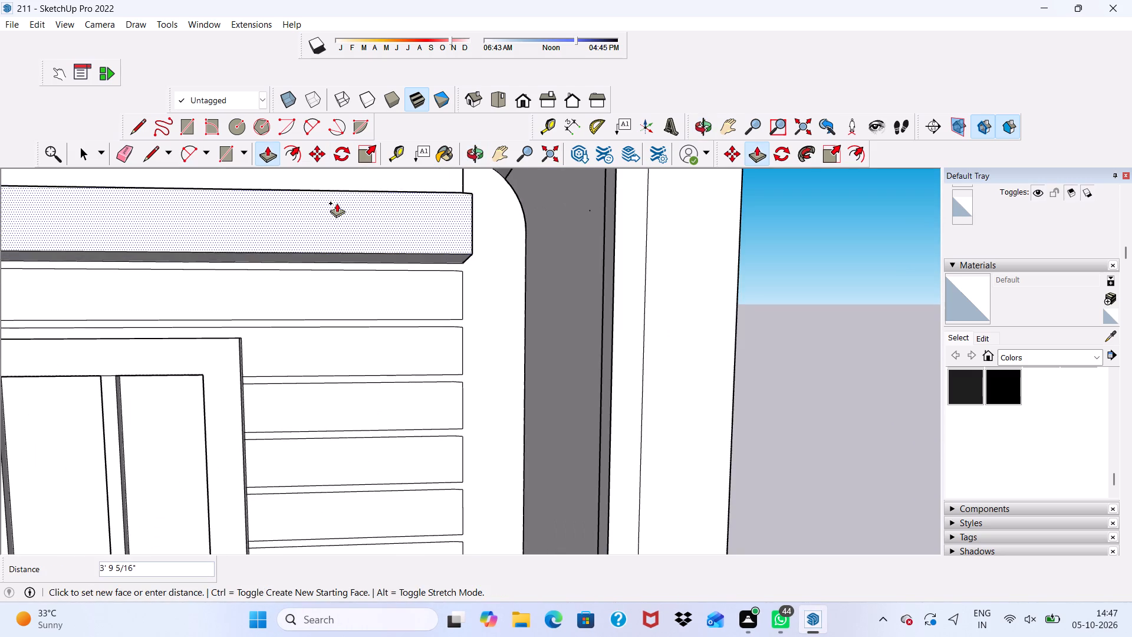
scroll(338, 198, "down", 3)
middle_click_drag(336, 203, 334, 273)
scroll(338, 248, "up", 1)
scroll(311, 241, "down", 2)
scroll(295, 265, "up", 1)
scroll(284, 280, "down", 2)
middle_click_drag(255, 323, 307, 268)
scroll(307, 268, "up", 2)
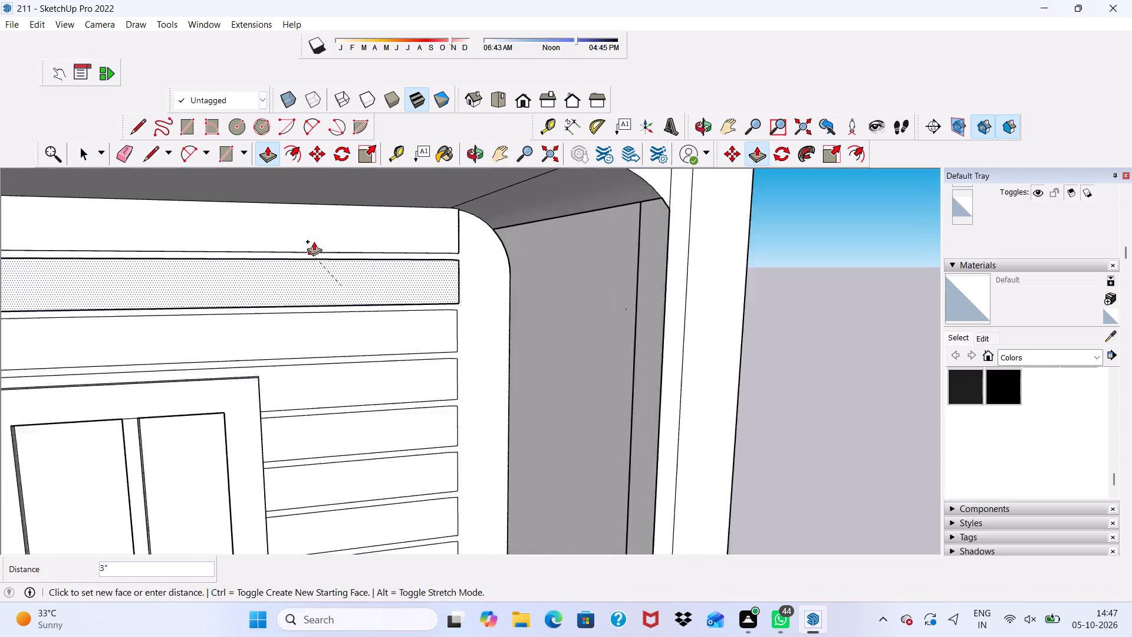
scroll(314, 241, "up", 7)
left_click(323, 229)
Pull out the third band and the fourth band that runs over the door frame by 3" each.
scroll(320, 227, "down", 6)
scroll(381, 358, "up", 3)
left_click(381, 351)
scroll(379, 265, "up", 2)
left_click(379, 265)
scroll(373, 261, "down", 6)
scroll(352, 434, "up", 2)
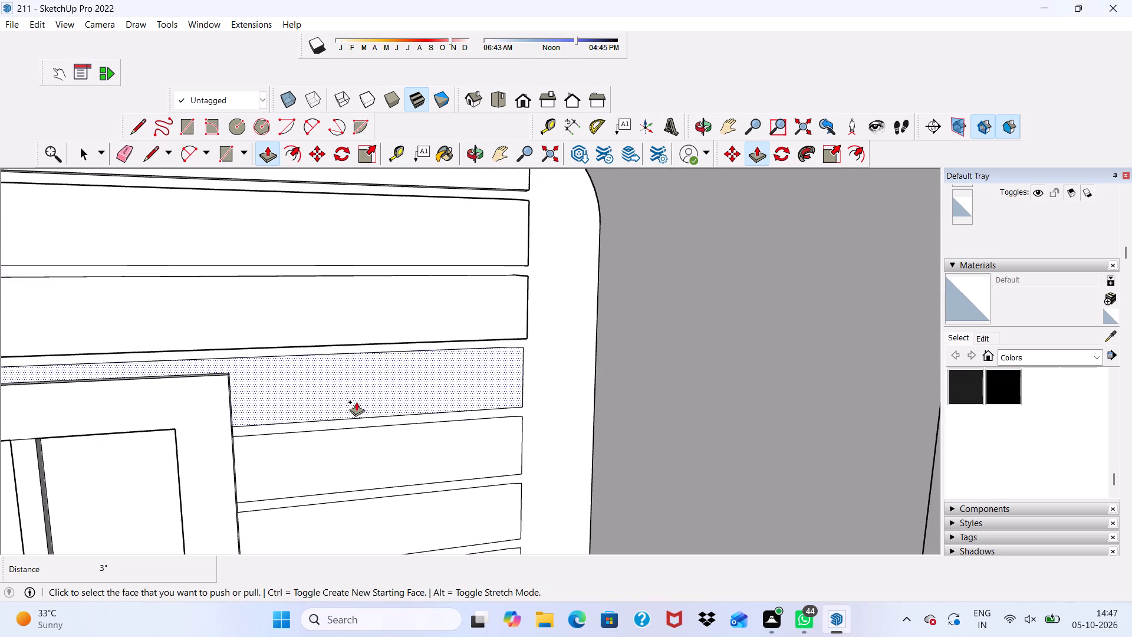
left_click(357, 391)
left_click(347, 317)
Pull the upper two short bands on the door's right side out 3" each, undoing a wrong depth on the second.
scroll(348, 314, "down", 7)
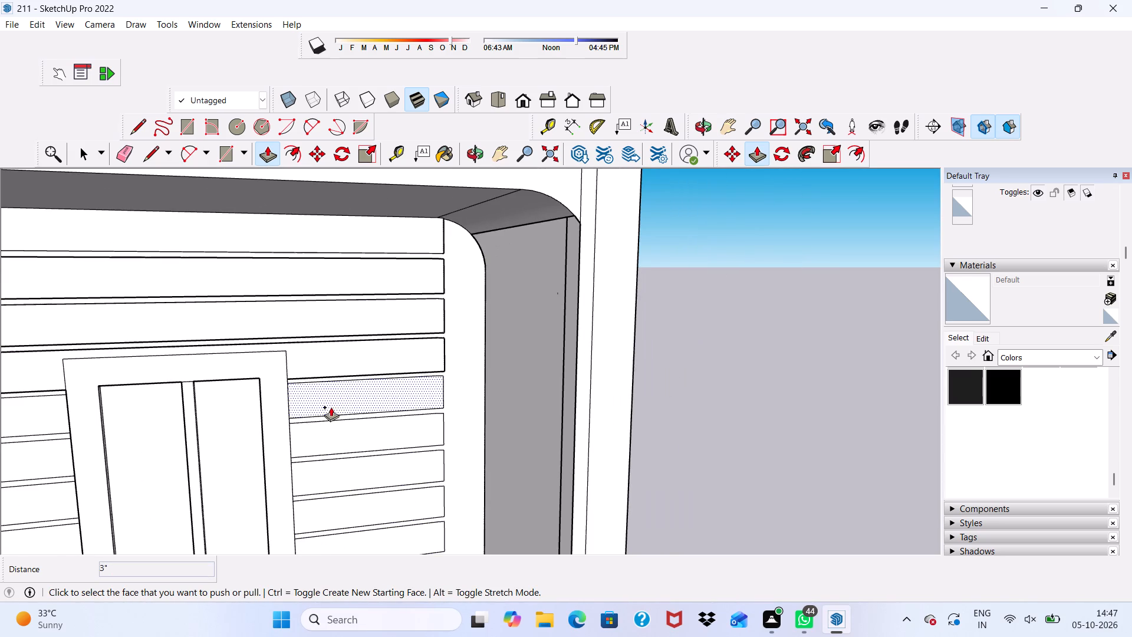
left_click(335, 392)
scroll(327, 354, "up", 4)
left_click(330, 356)
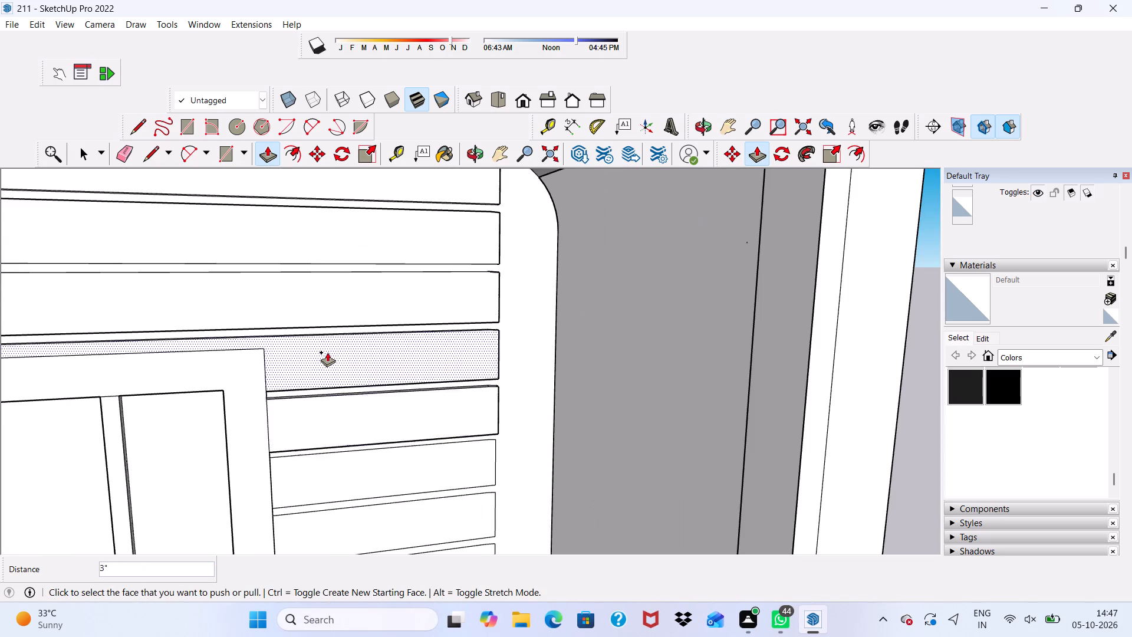
scroll(327, 352, "down", 2)
middle_click_drag(348, 318, 306, 285)
scroll(293, 436, "up", 4)
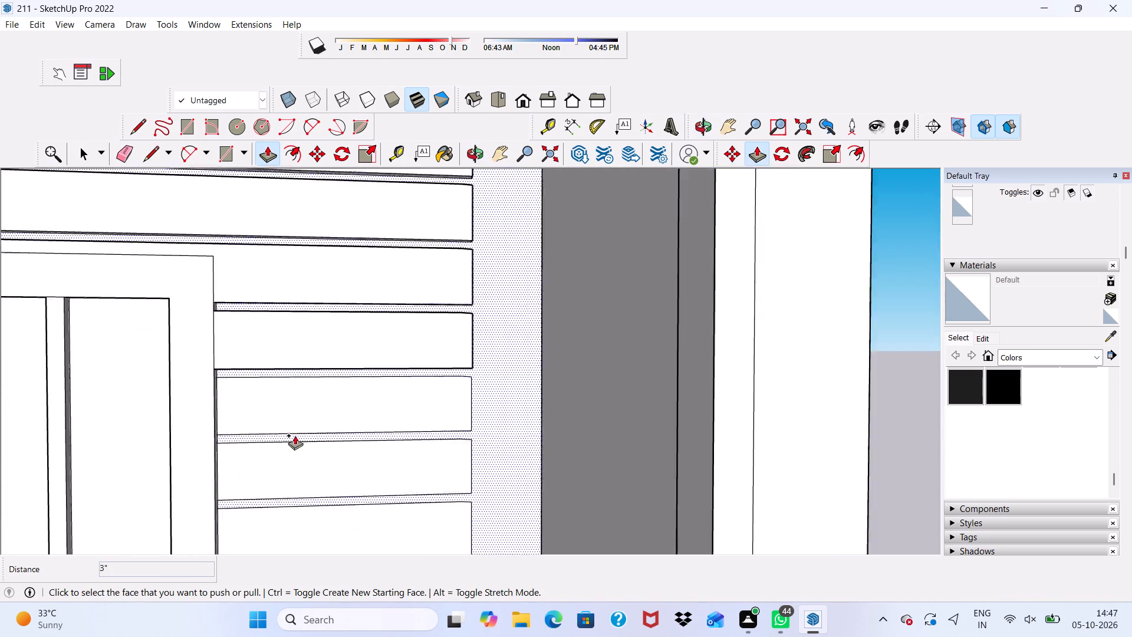
left_click(308, 380)
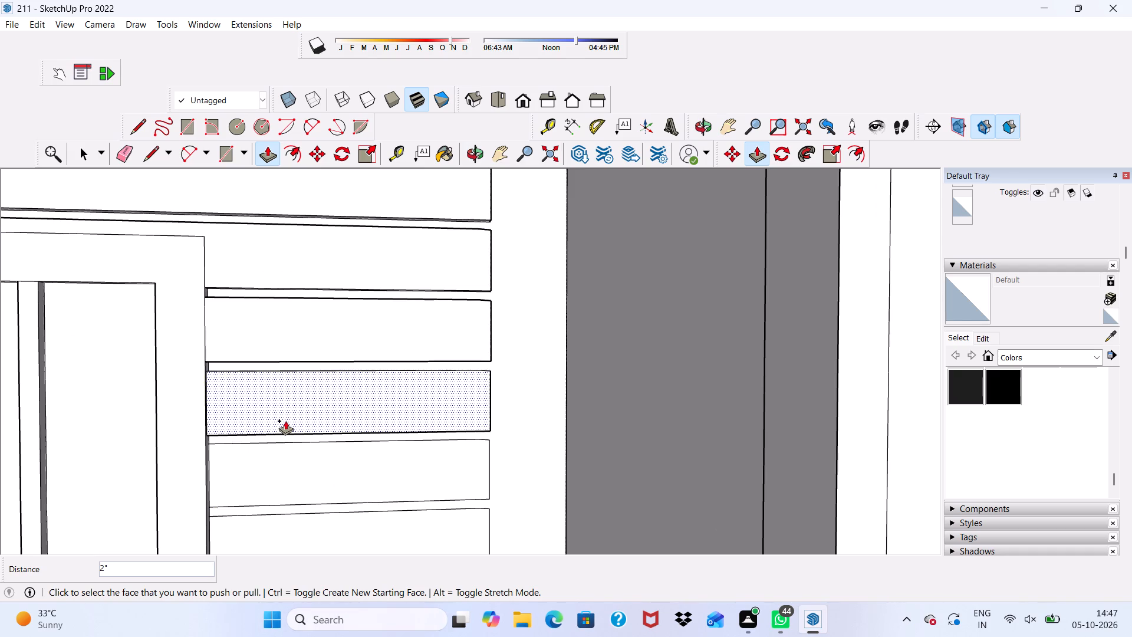
key("ctrl+z")
scroll(285, 421, "up", 3)
left_click(287, 403)
left_click(311, 300)
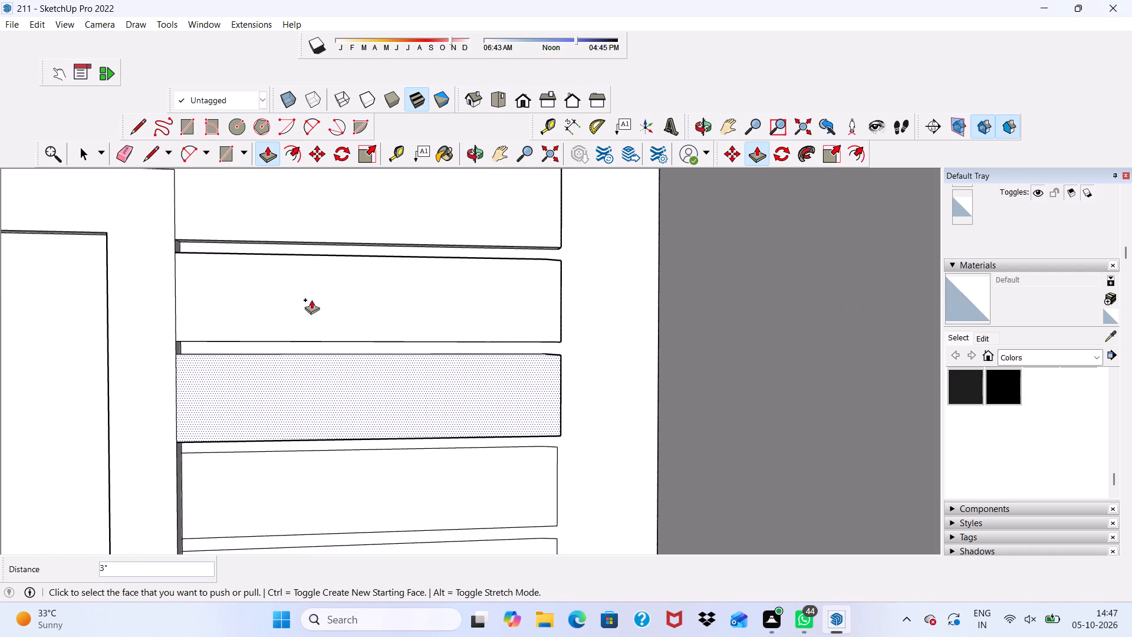
Pull the third and fourth short bands on the door's right side out 3", undoing an excess pull on the third.
left_click_drag(307, 478, 306, 485)
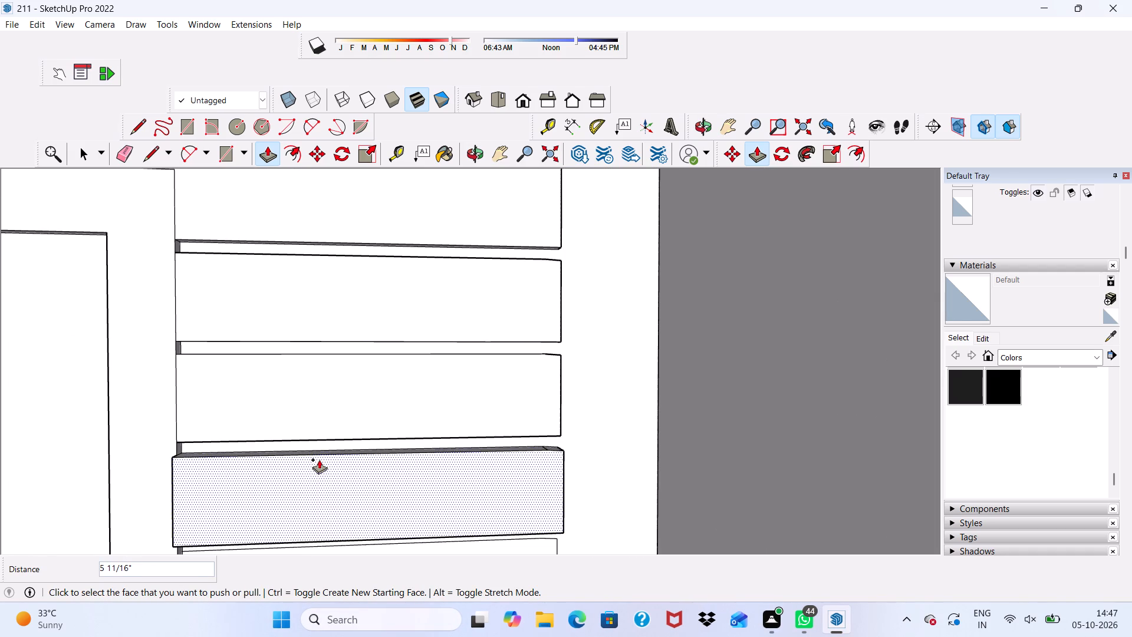
key("ctrl+z")
left_click(305, 476)
left_click(315, 399)
scroll(317, 390, "down", 6)
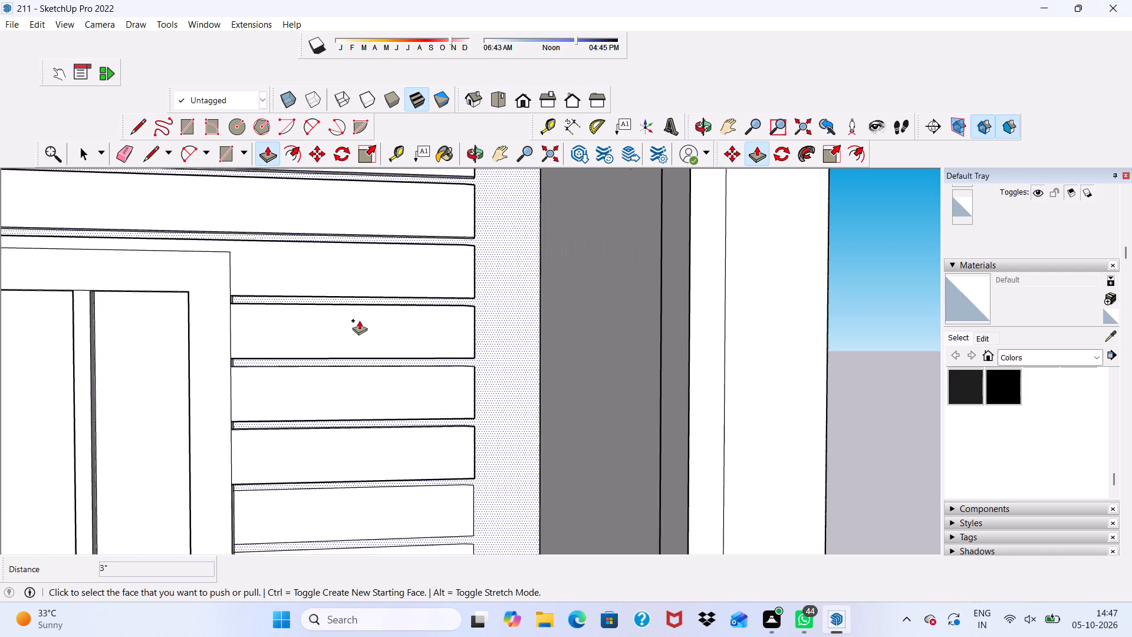
scroll(359, 320, "down", 3)
scroll(360, 344, "up", 1)
scroll(360, 348, "down", 1)
scroll(328, 499, "up", 4)
left_click(320, 432)
left_click(320, 388)
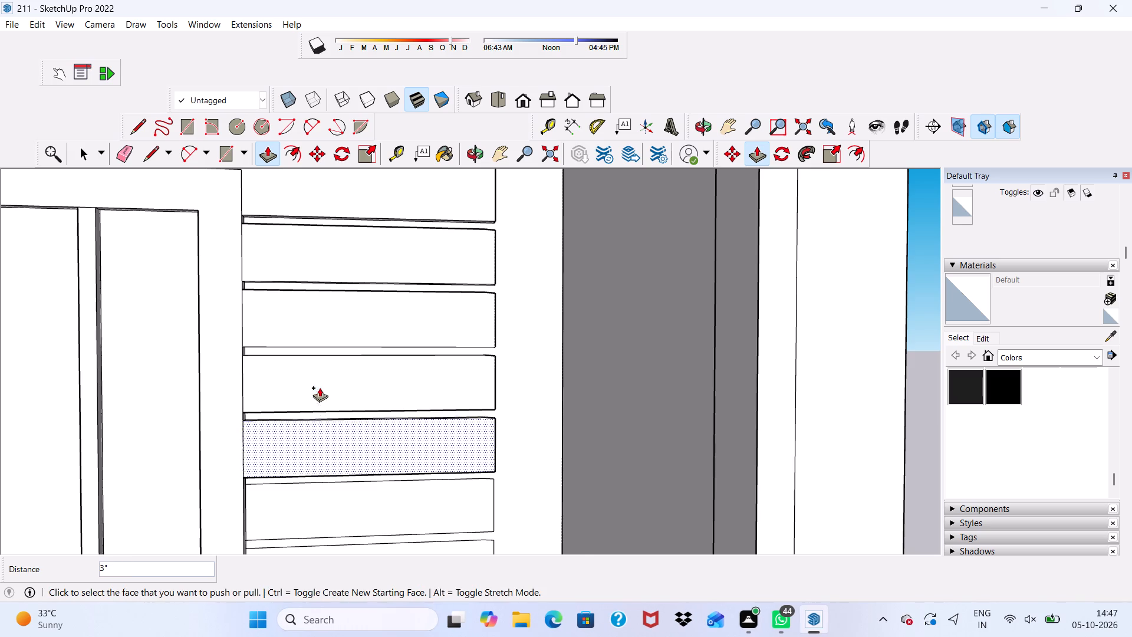
Pull out the lowest full band and the thin floor-level strip on the door's right side by 3" each.
scroll(324, 500, "up", 1)
left_click(324, 500)
left_click(335, 462)
scroll(348, 439, "up", 1)
scroll(348, 439, "down", 9)
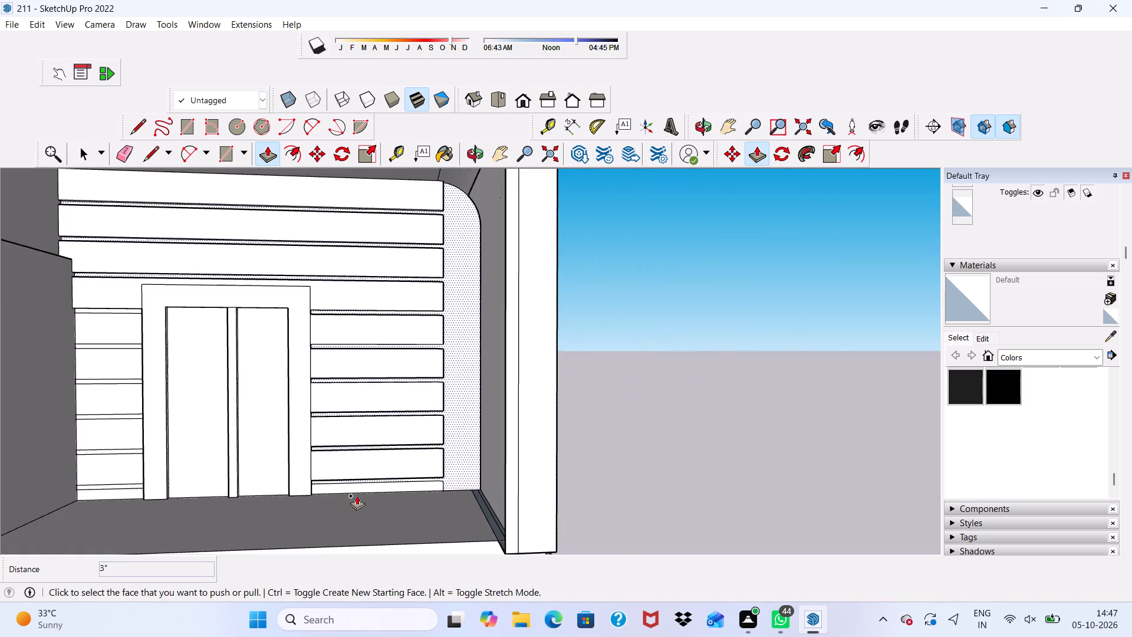
scroll(352, 502, "up", 7)
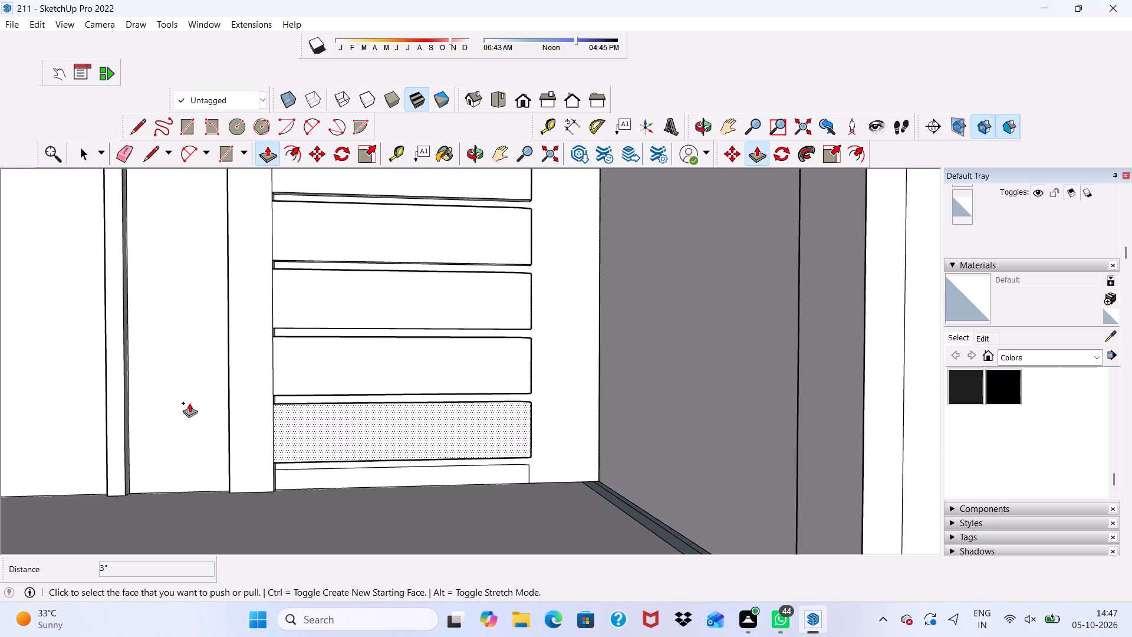
left_click(319, 479)
left_click(328, 417)
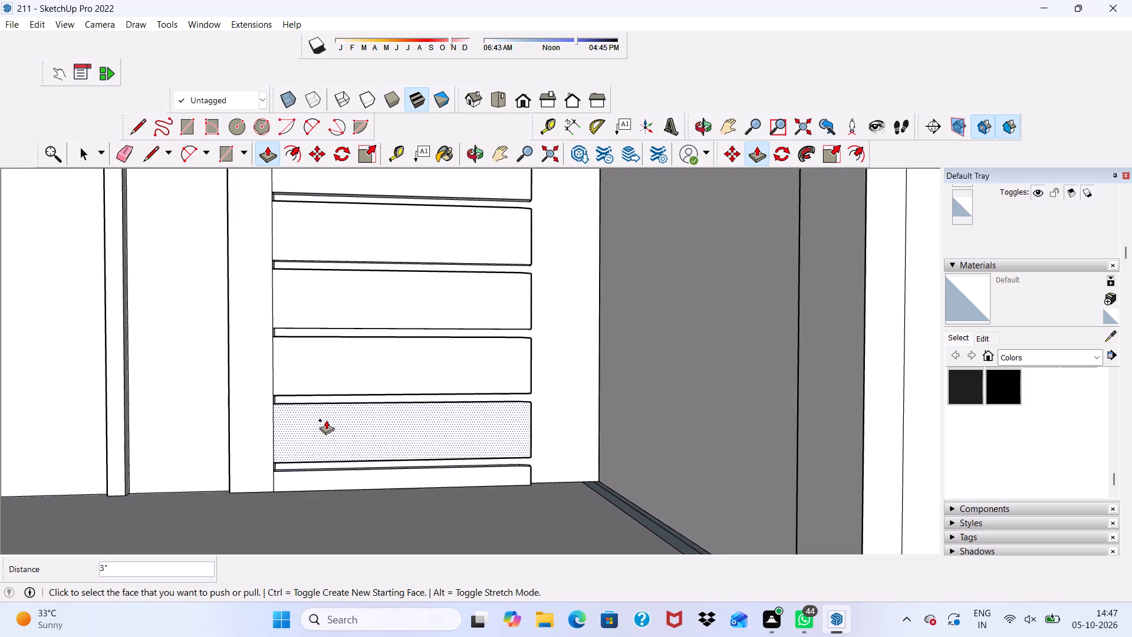
Pull the upper two short bands on the door's left side out 3" each, level with the fourth band.
scroll(311, 451, "down", 3)
scroll(316, 483, "up", 1)
scroll(320, 485, "down", 13)
scroll(235, 311, "up", 4)
scroll(235, 311, "down", 1)
scroll(235, 311, "up", 2)
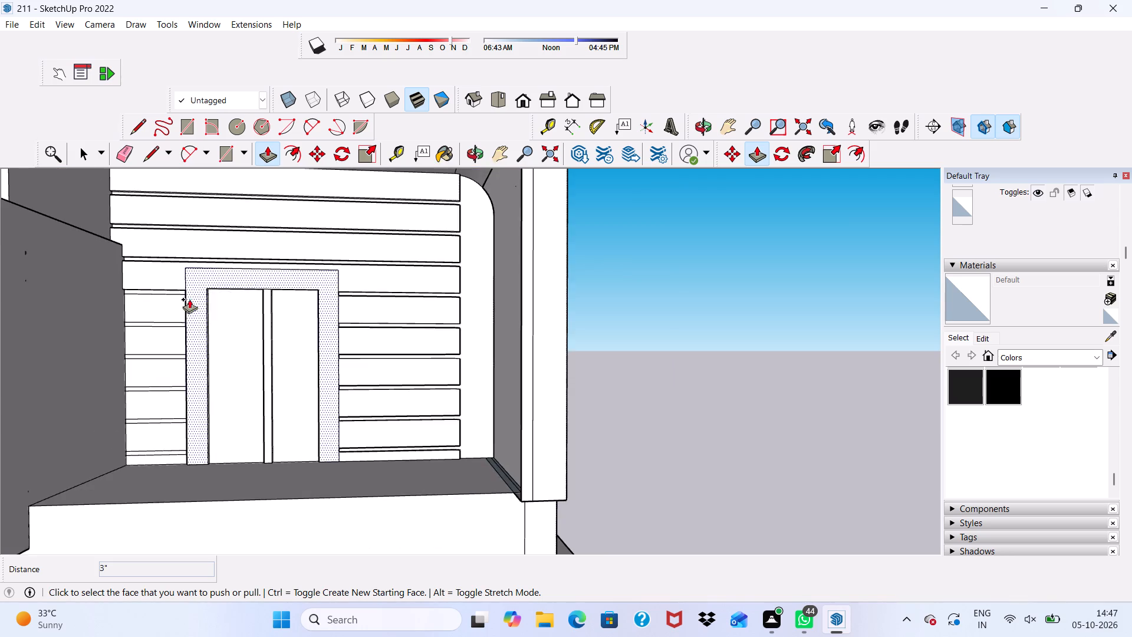
scroll(182, 309, "up", 7)
left_click(155, 313)
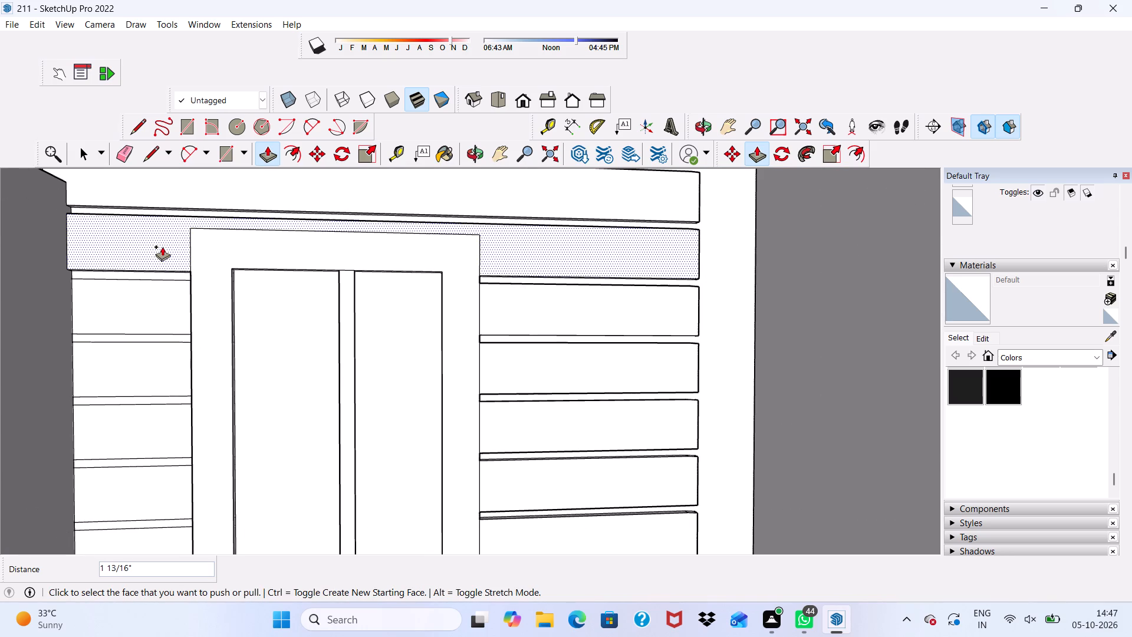
scroll(153, 305, "up", 3)
left_click(144, 301)
left_click(147, 237)
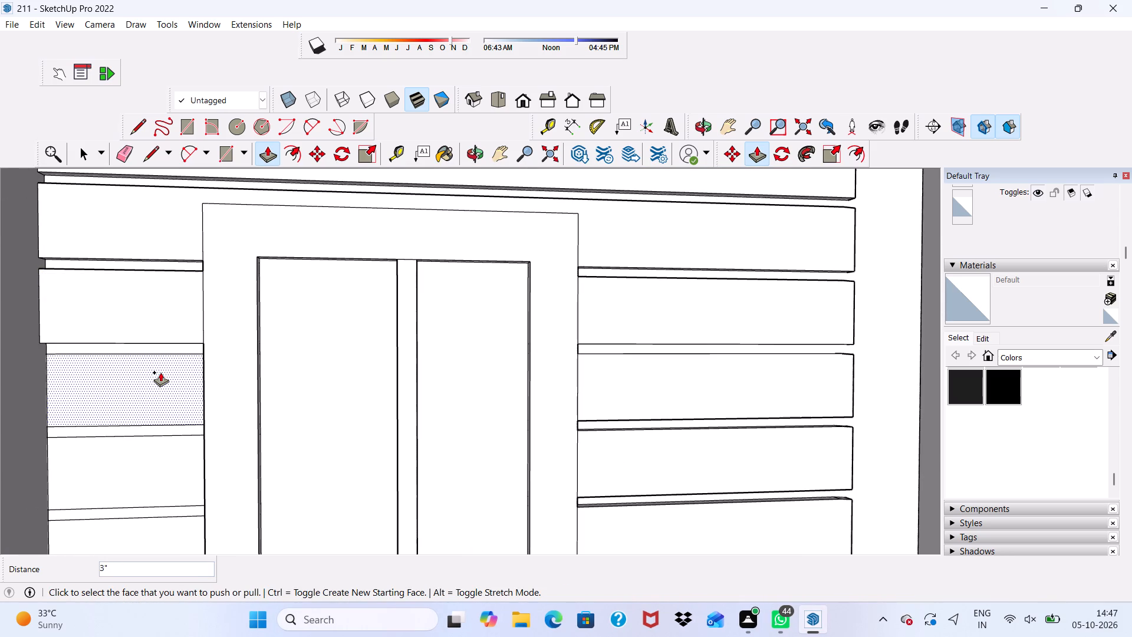
left_click(160, 372)
left_click(156, 320)
Pull the third and fourth short bands on the door's left side out 3" each.
scroll(166, 314, "down", 7)
scroll(206, 336, "up", 3)
scroll(197, 372, "down", 1)
scroll(161, 452, "up", 5)
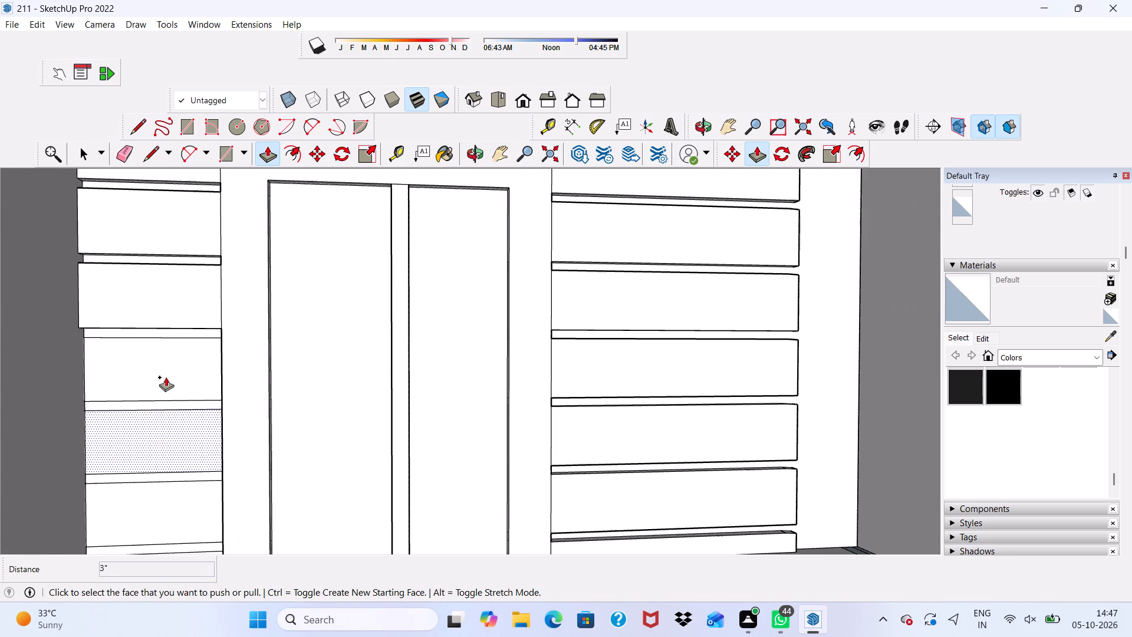
left_click(164, 370)
left_click(166, 303)
left_click(166, 448)
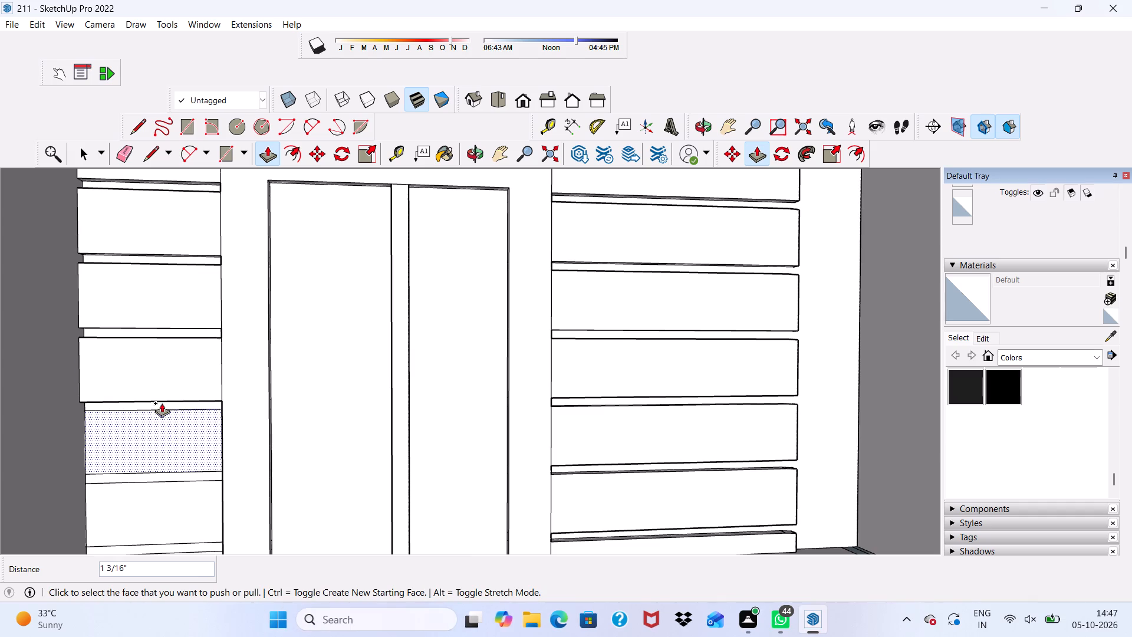
scroll(167, 452, "up", 3)
left_click(167, 449)
scroll(168, 421, "up", 4)
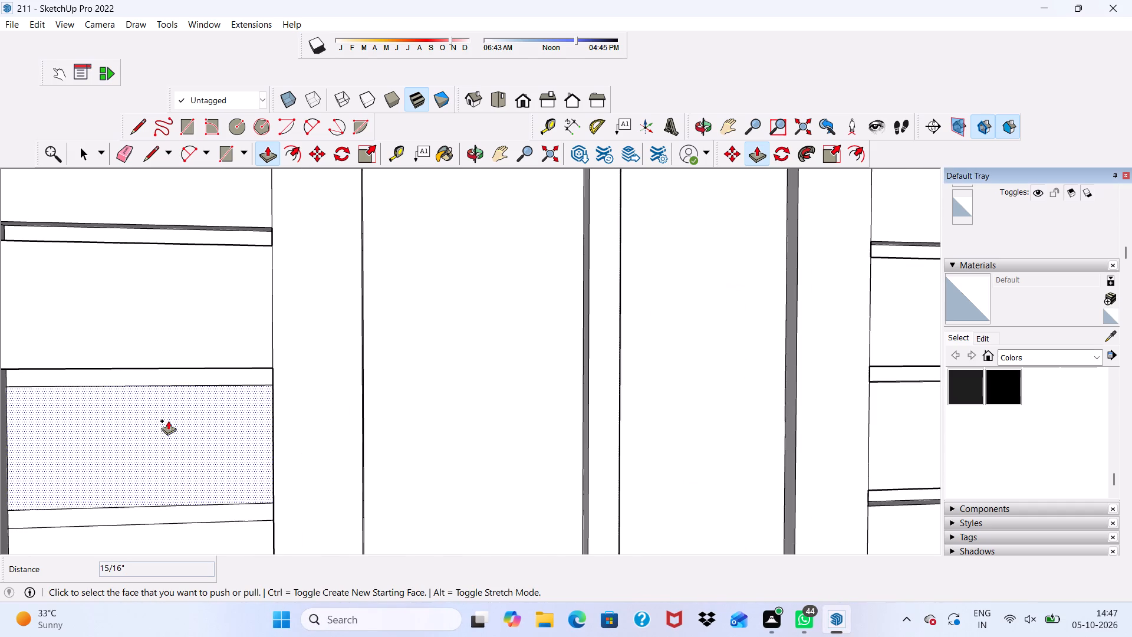
left_click(165, 424)
left_click_drag(145, 339, 152, 339)
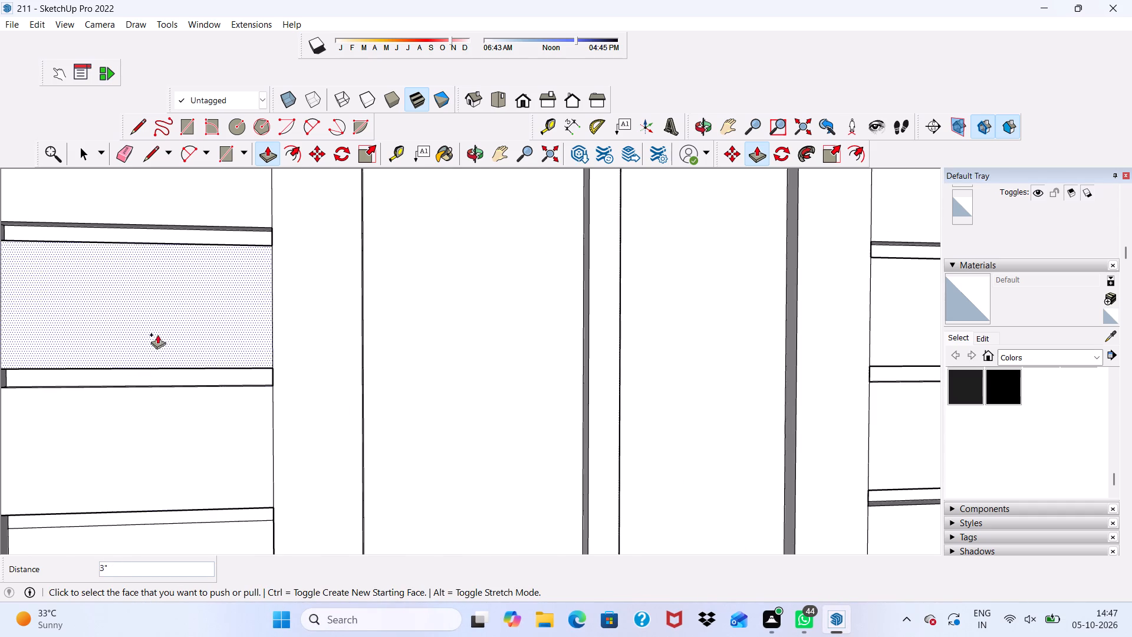
Pull the lowest full band on the door's left side out 3".
scroll(173, 316, "down", 2)
scroll(173, 316, "up", 1)
scroll(175, 316, "down", 9)
middle_click_drag(182, 446, 198, 446)
scroll(194, 428, "up", 3)
scroll(194, 428, "down", 1)
scroll(194, 426, "up", 1)
left_click(193, 423)
left_click(189, 350)
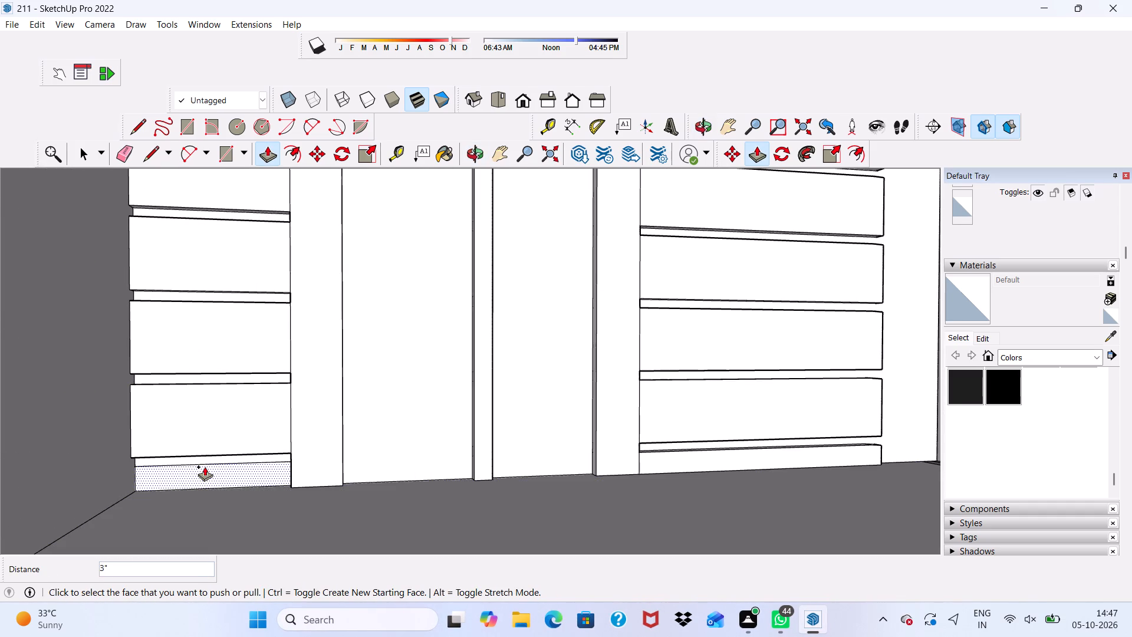
Pull out the thin floor-level strip on the door's left side about 1 3/8" and select its face.
left_click(204, 467)
left_click(196, 429)
scroll(192, 487, "up", 5)
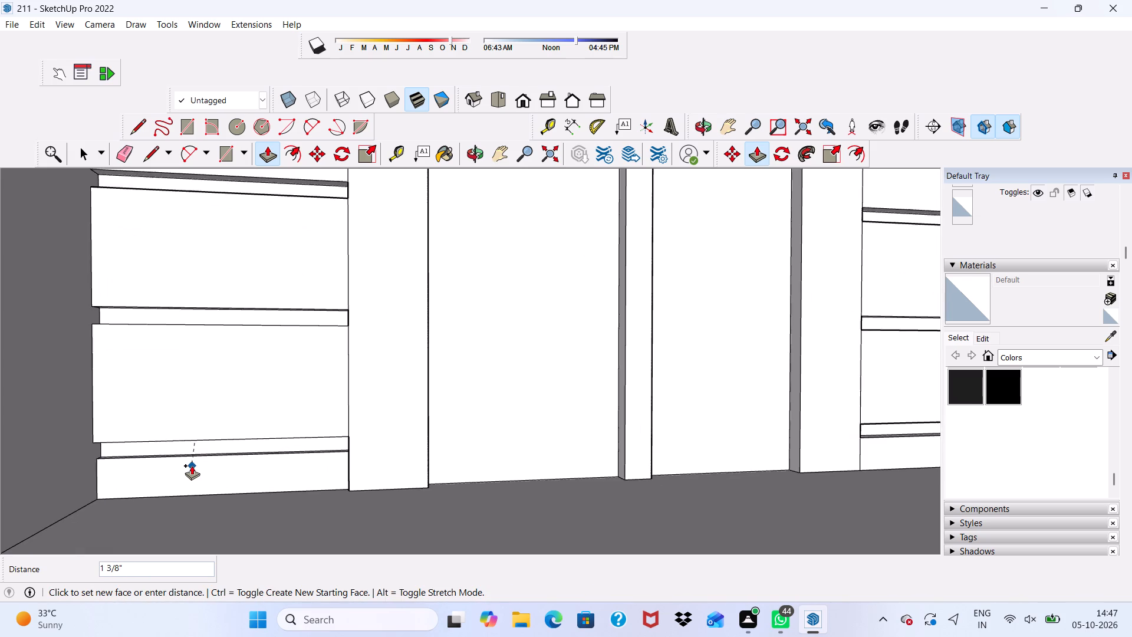
scroll(192, 465, "up", 2)
key("space")
scroll(202, 465, "up", 1)
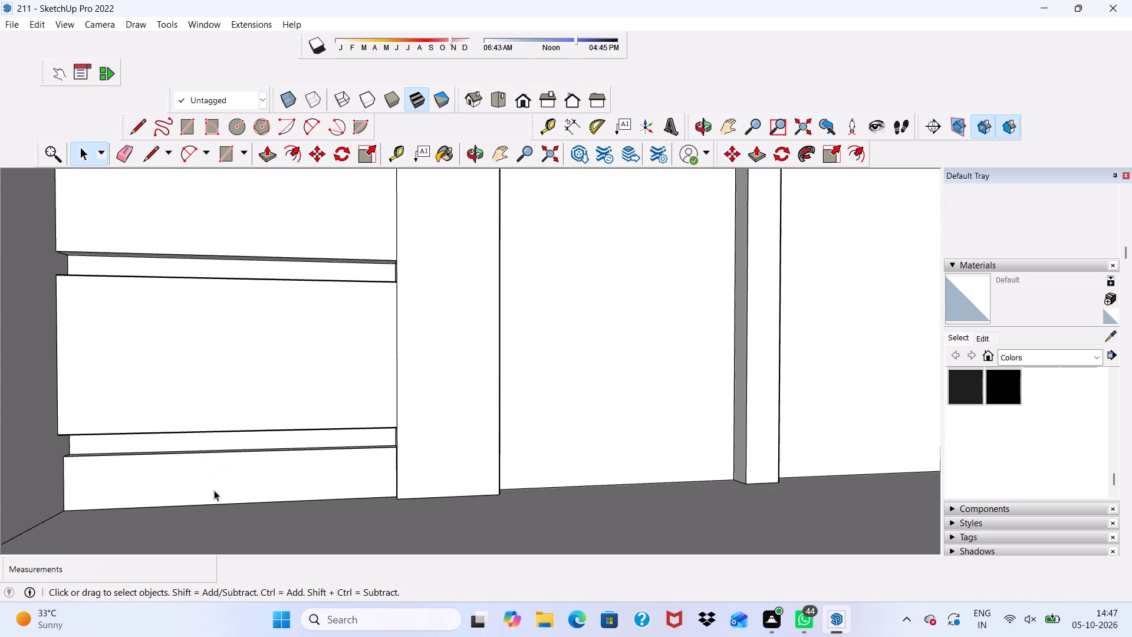
left_click(216, 495)
Examine the raised bands around the door from the front of the house and from above.
middle_click_drag(192, 474, 140, 471)
scroll(140, 471, "down", 5)
scroll(189, 442, "up", 1)
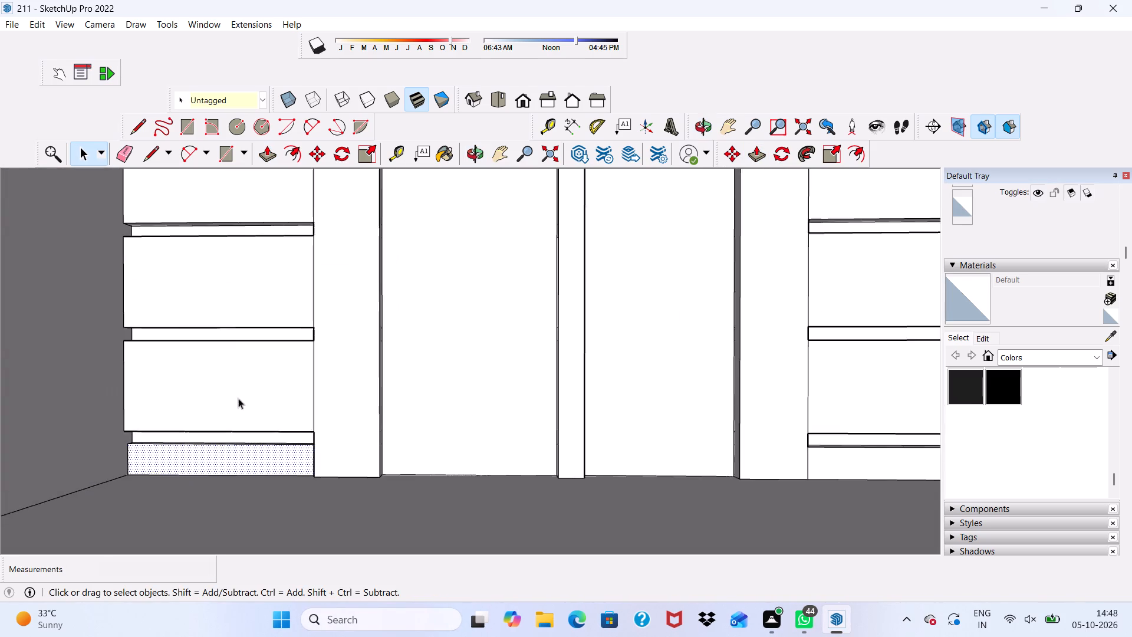
scroll(243, 386, "down", 2)
scroll(248, 403, "up", 1)
scroll(251, 406, "down", 13)
scroll(397, 347, "up", 1)
scroll(398, 354, "down", 9)
scroll(433, 383, "up", 2)
scroll(433, 383, "down", 2)
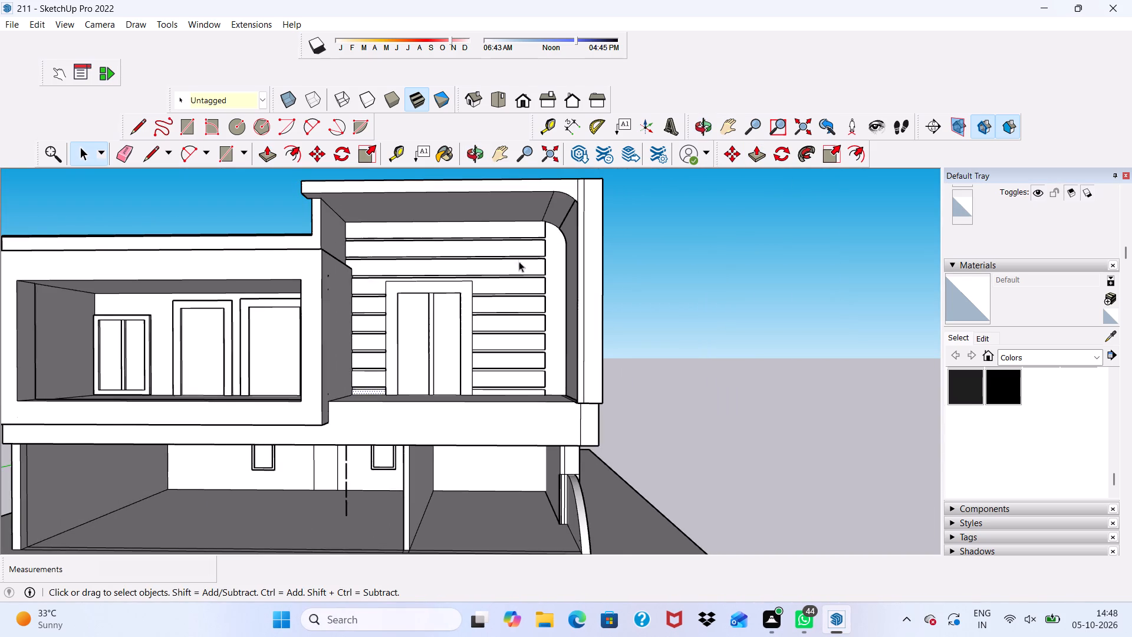
scroll(519, 261, "up", 4)
scroll(519, 273, "down", 4)
scroll(511, 307, "up", 1)
scroll(493, 336, "down", 1)
middle_click_drag(478, 349, 414, 434)
scroll(498, 350, "up", 1)
scroll(502, 349, "down", 1)
scroll(503, 349, "up", 8)
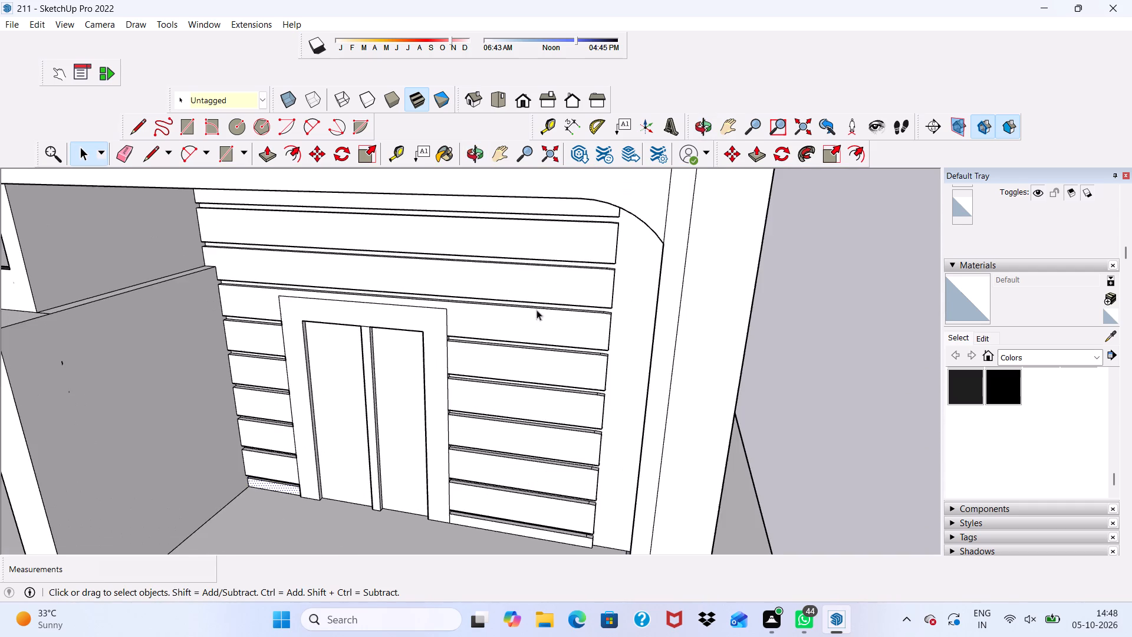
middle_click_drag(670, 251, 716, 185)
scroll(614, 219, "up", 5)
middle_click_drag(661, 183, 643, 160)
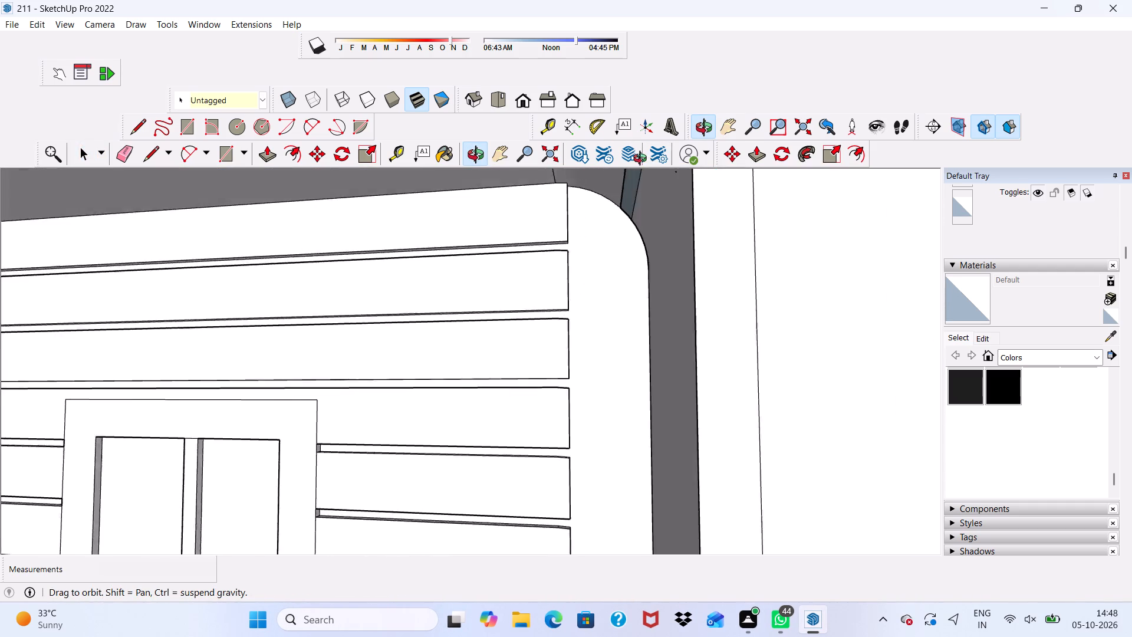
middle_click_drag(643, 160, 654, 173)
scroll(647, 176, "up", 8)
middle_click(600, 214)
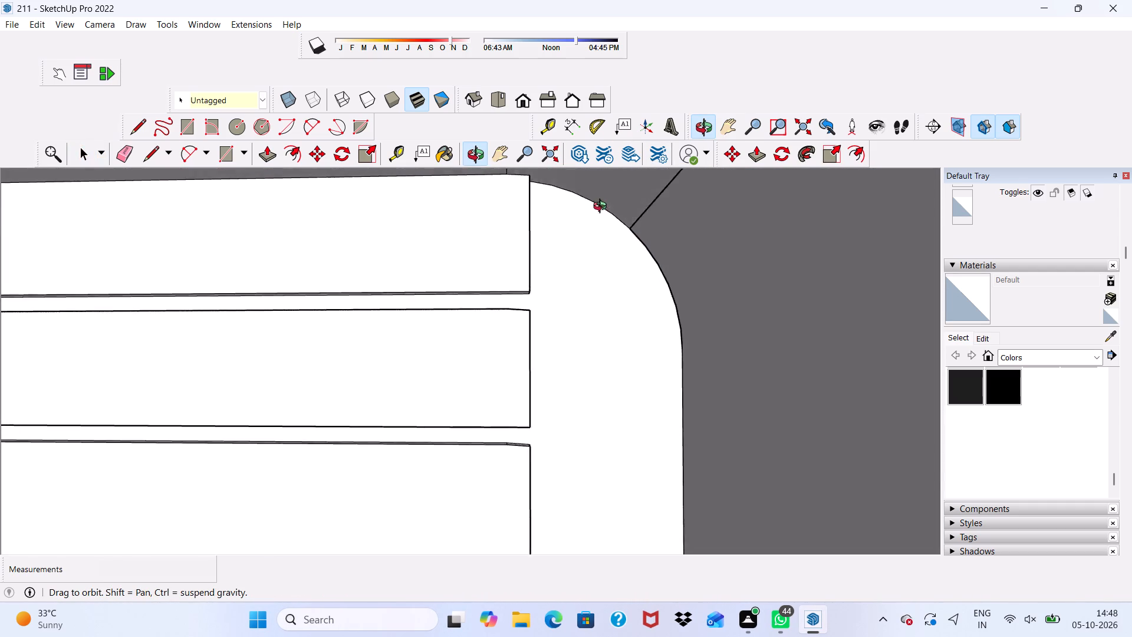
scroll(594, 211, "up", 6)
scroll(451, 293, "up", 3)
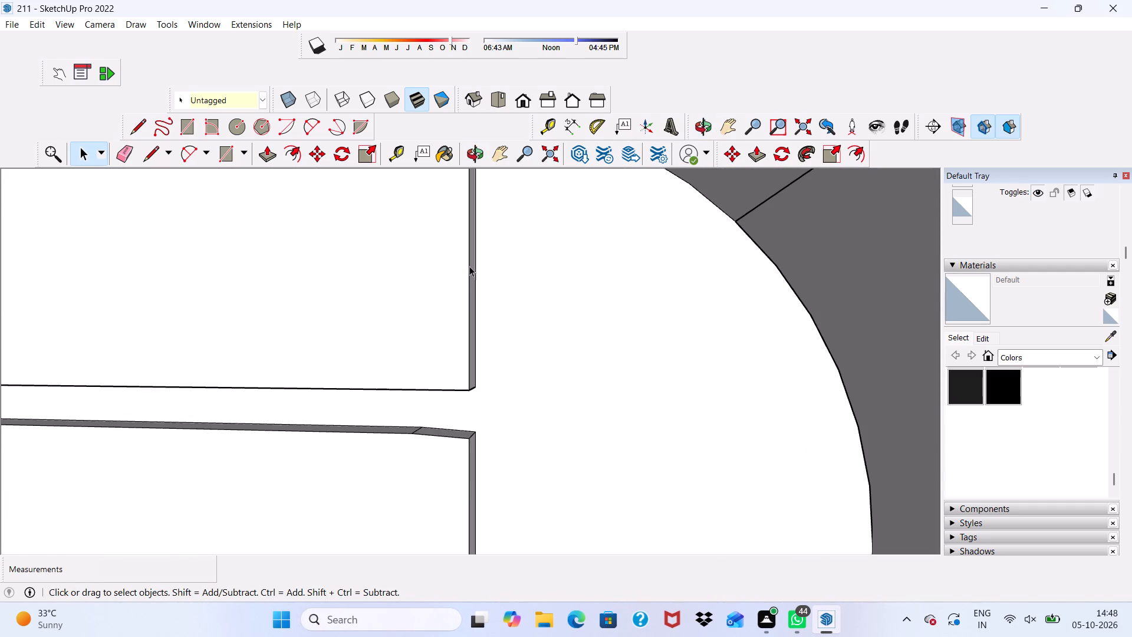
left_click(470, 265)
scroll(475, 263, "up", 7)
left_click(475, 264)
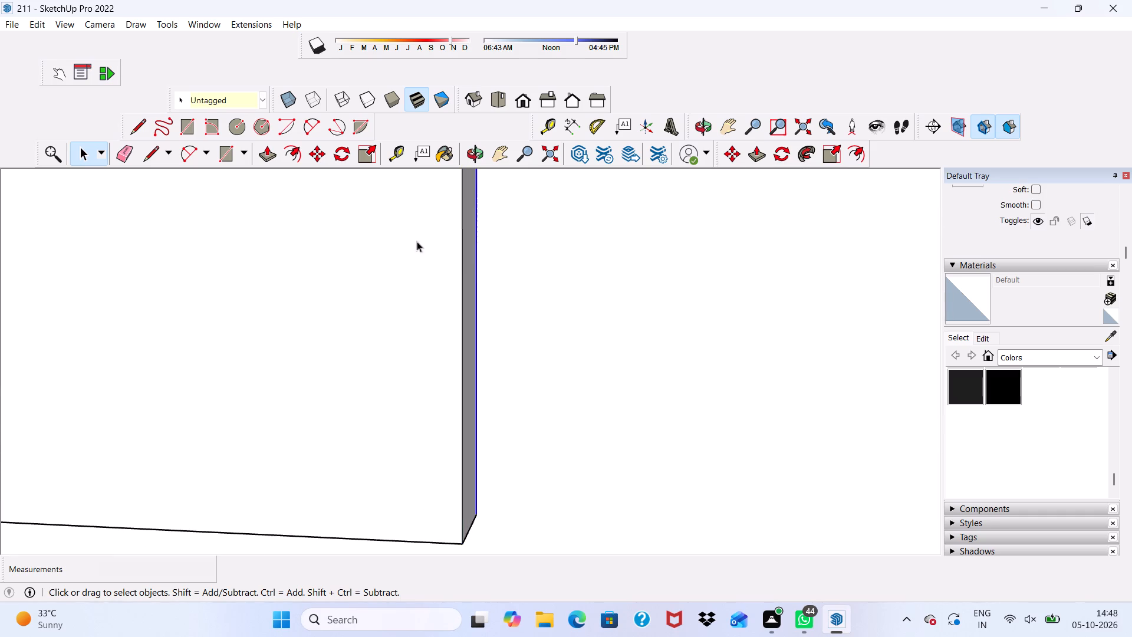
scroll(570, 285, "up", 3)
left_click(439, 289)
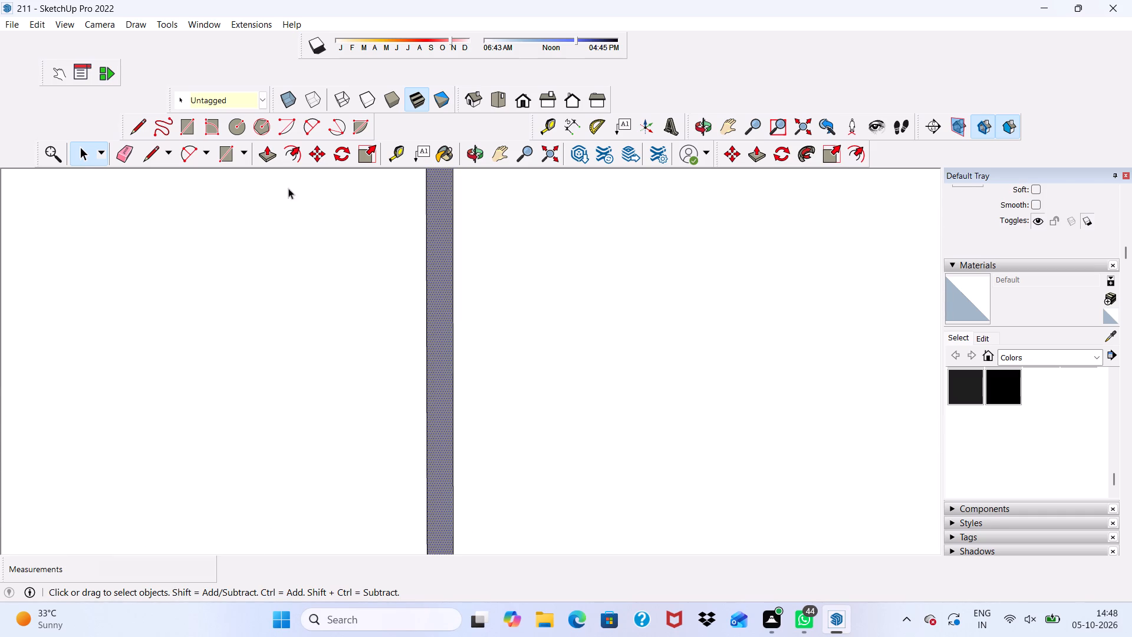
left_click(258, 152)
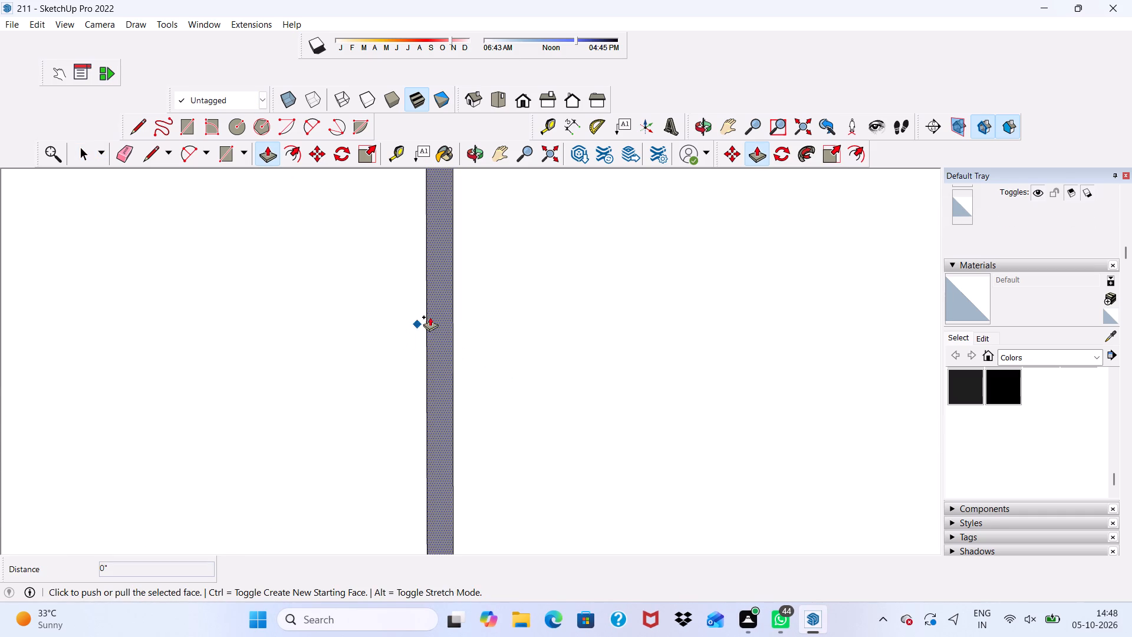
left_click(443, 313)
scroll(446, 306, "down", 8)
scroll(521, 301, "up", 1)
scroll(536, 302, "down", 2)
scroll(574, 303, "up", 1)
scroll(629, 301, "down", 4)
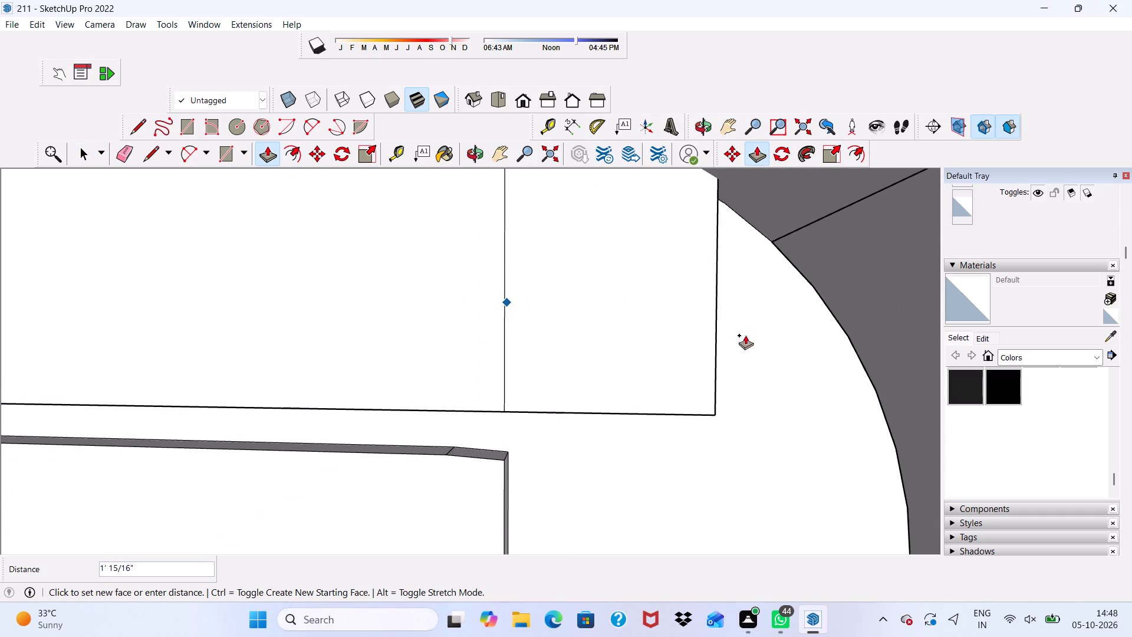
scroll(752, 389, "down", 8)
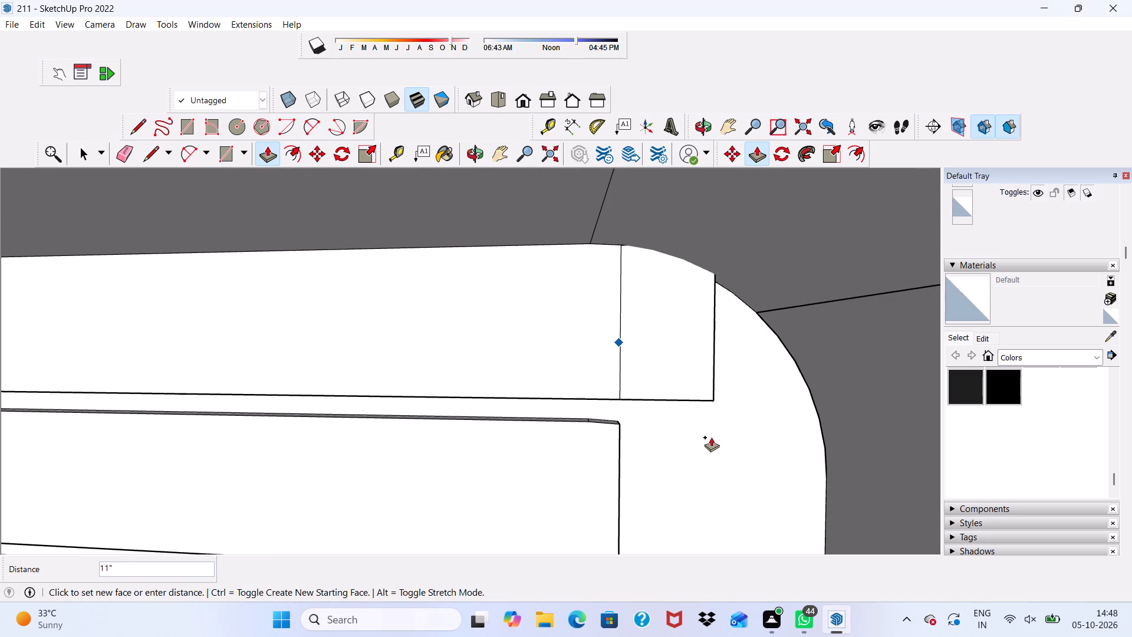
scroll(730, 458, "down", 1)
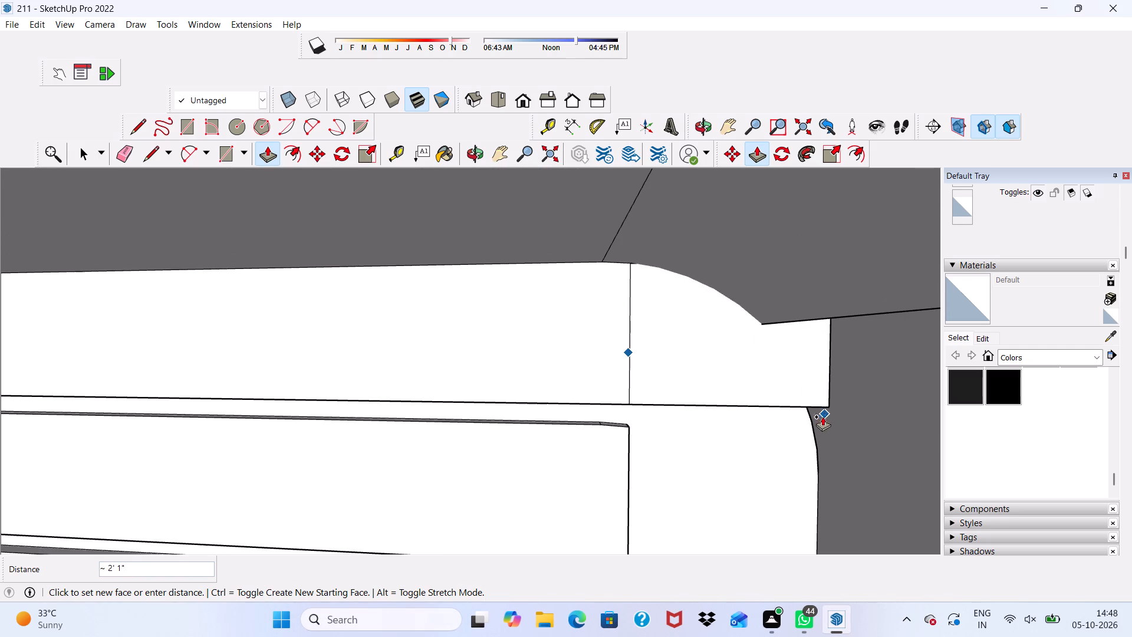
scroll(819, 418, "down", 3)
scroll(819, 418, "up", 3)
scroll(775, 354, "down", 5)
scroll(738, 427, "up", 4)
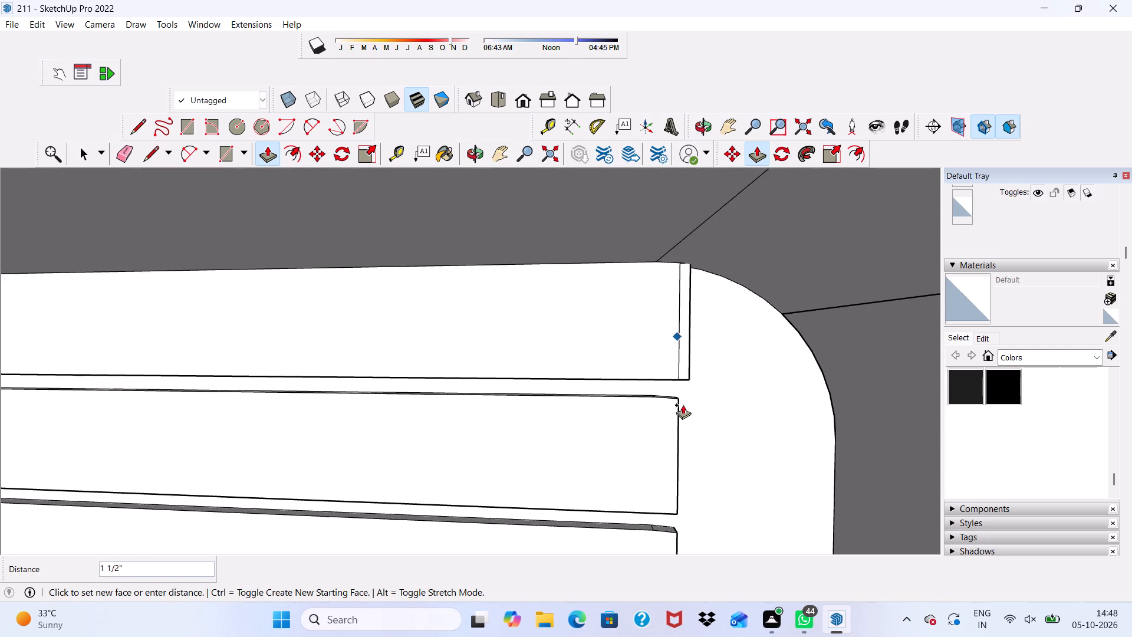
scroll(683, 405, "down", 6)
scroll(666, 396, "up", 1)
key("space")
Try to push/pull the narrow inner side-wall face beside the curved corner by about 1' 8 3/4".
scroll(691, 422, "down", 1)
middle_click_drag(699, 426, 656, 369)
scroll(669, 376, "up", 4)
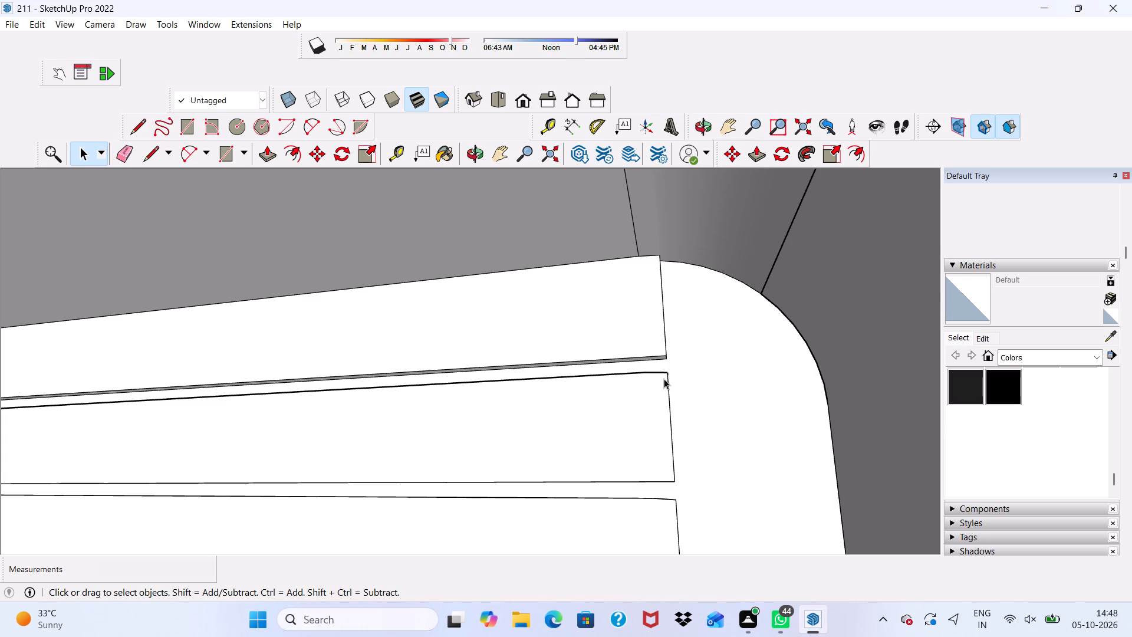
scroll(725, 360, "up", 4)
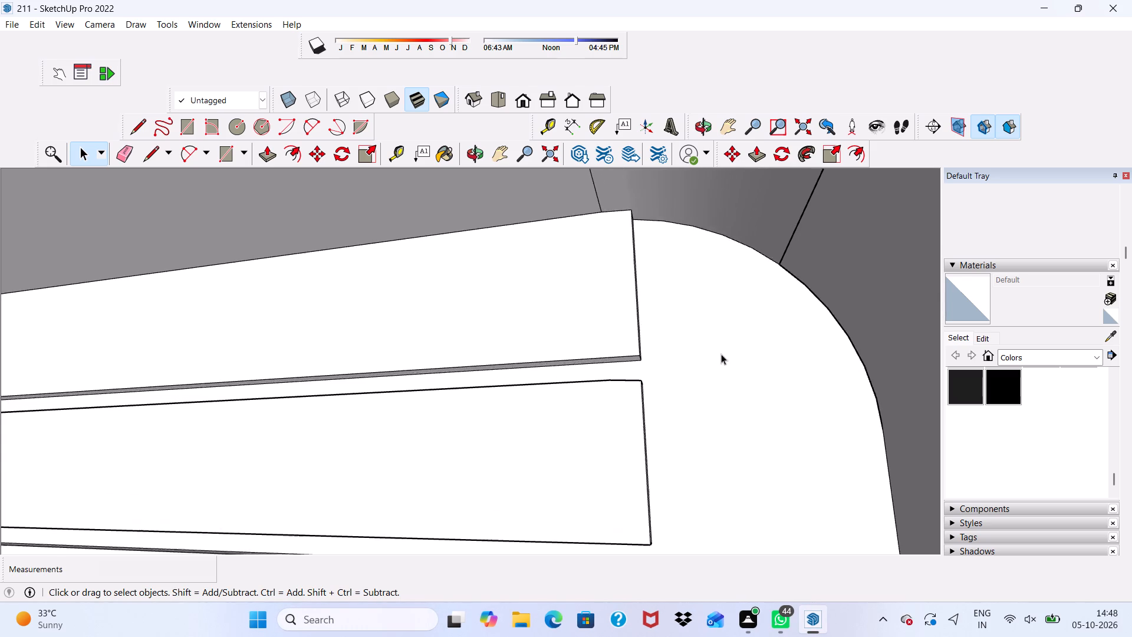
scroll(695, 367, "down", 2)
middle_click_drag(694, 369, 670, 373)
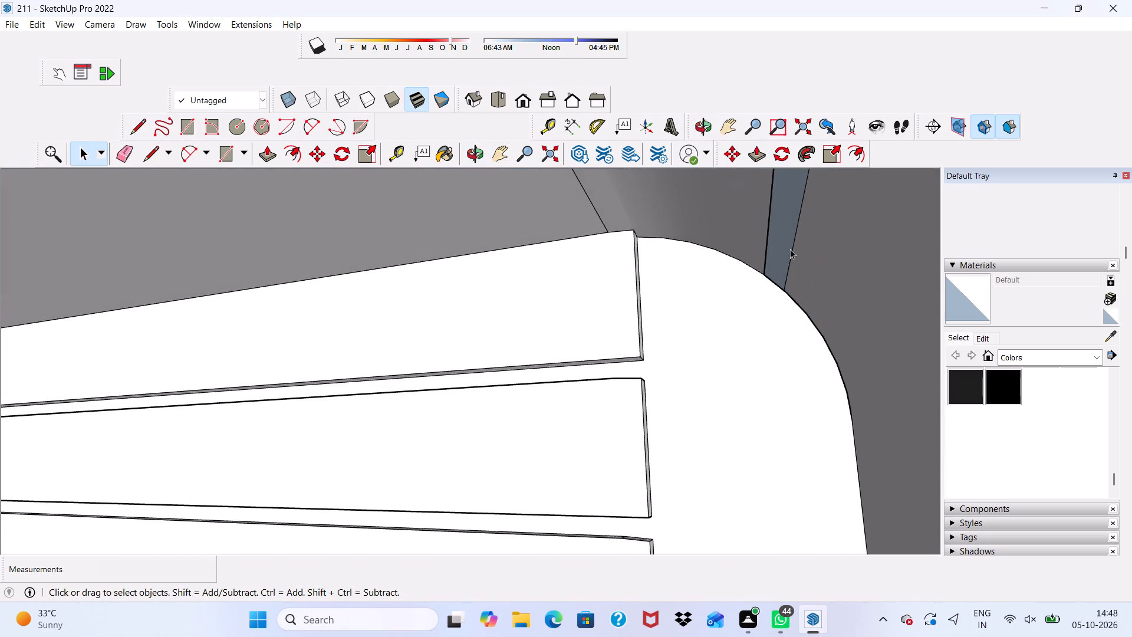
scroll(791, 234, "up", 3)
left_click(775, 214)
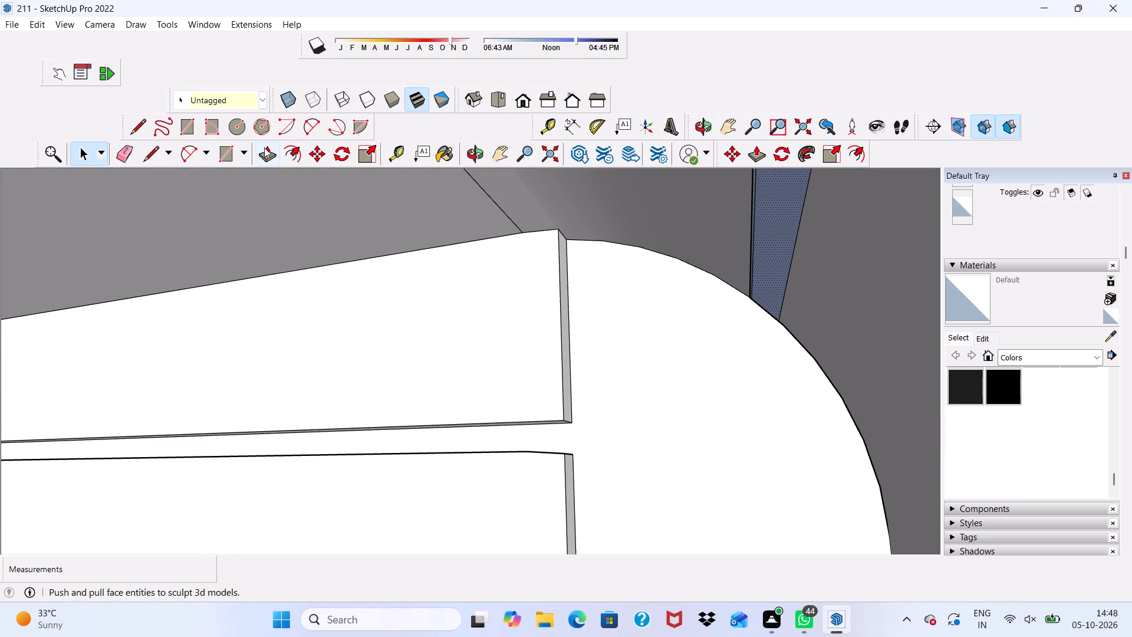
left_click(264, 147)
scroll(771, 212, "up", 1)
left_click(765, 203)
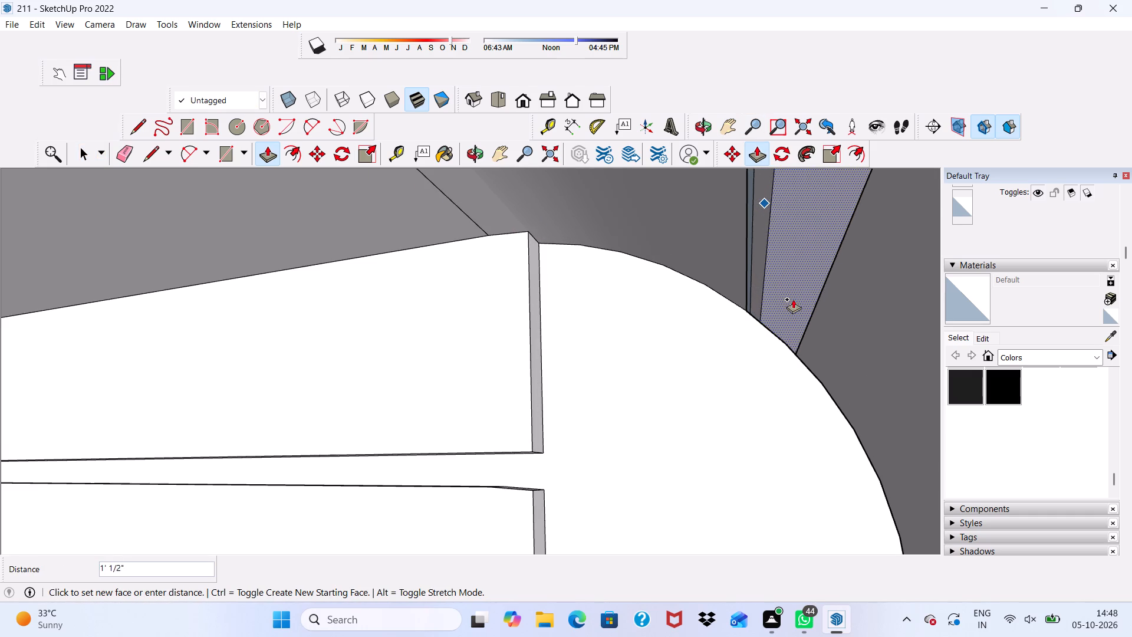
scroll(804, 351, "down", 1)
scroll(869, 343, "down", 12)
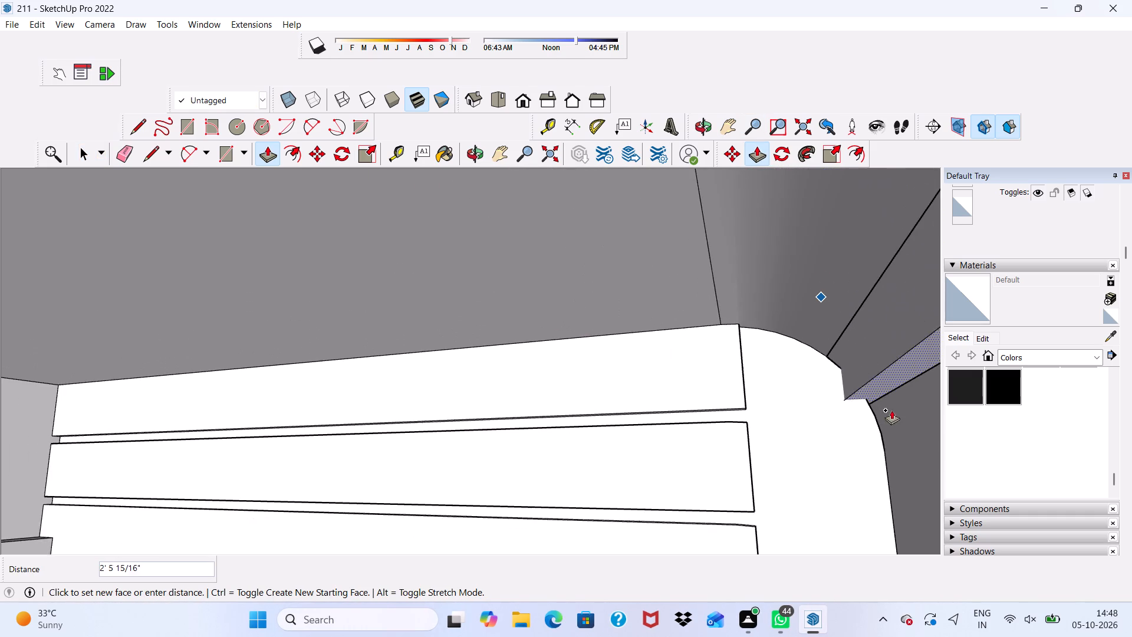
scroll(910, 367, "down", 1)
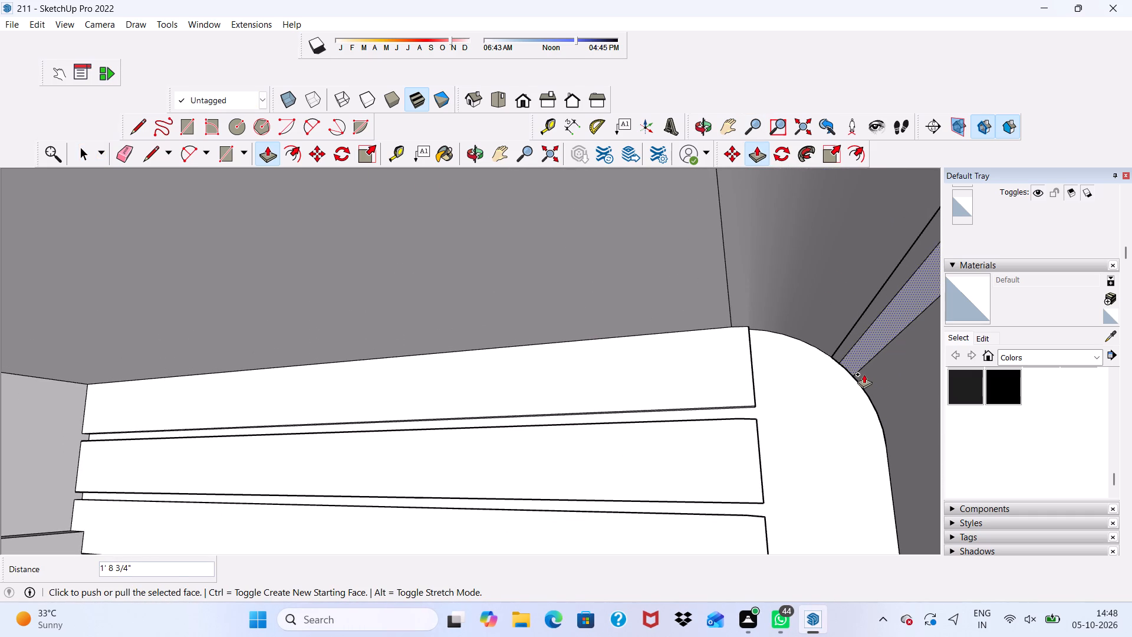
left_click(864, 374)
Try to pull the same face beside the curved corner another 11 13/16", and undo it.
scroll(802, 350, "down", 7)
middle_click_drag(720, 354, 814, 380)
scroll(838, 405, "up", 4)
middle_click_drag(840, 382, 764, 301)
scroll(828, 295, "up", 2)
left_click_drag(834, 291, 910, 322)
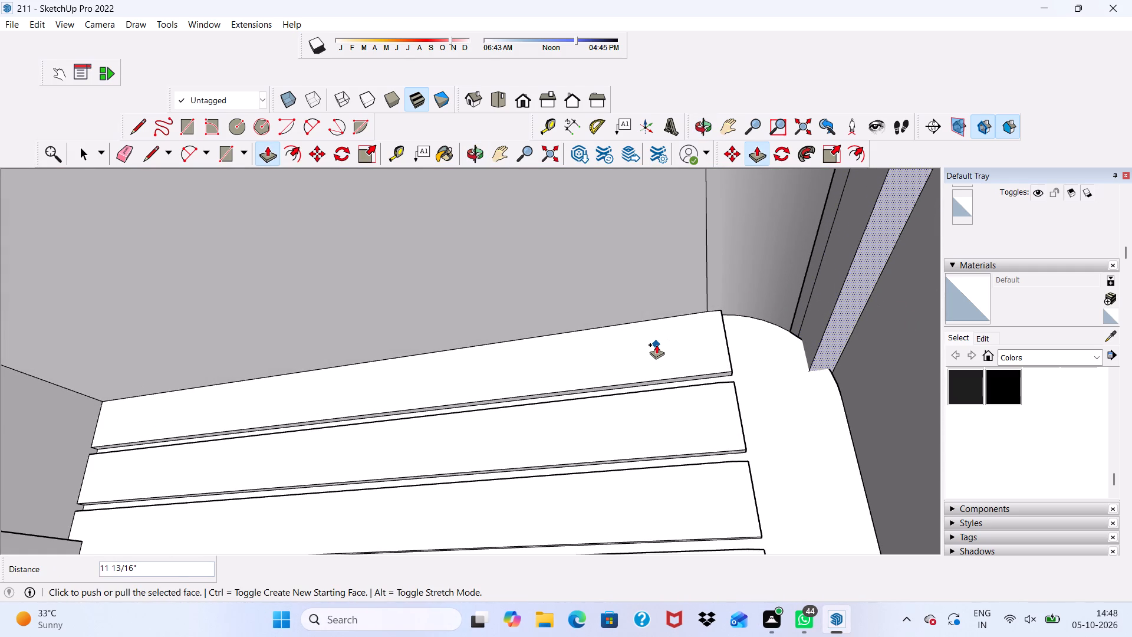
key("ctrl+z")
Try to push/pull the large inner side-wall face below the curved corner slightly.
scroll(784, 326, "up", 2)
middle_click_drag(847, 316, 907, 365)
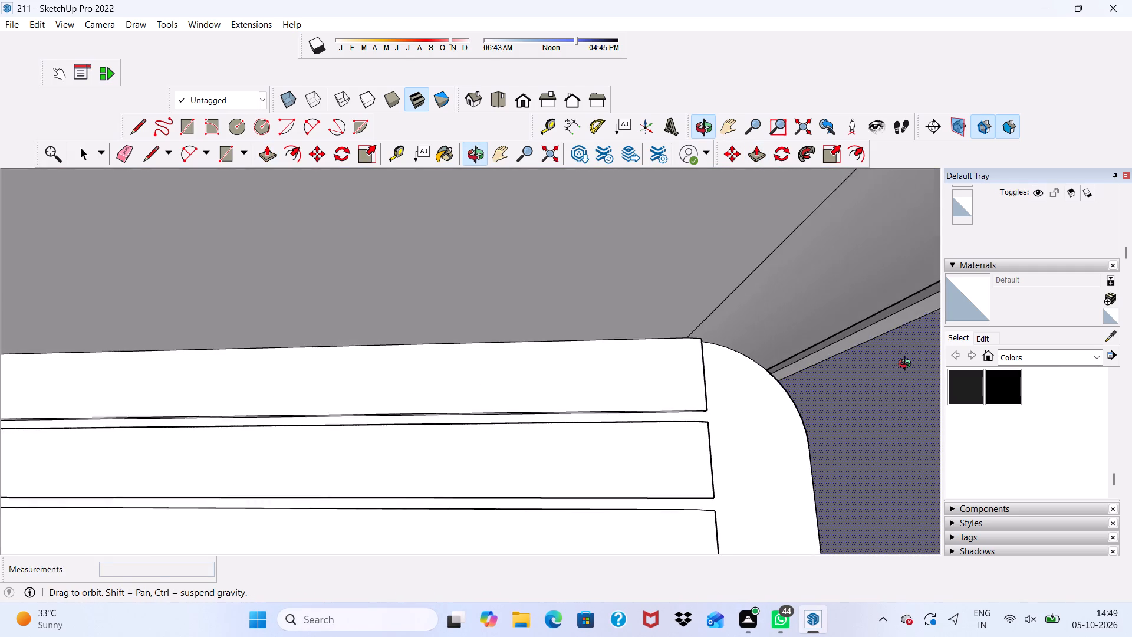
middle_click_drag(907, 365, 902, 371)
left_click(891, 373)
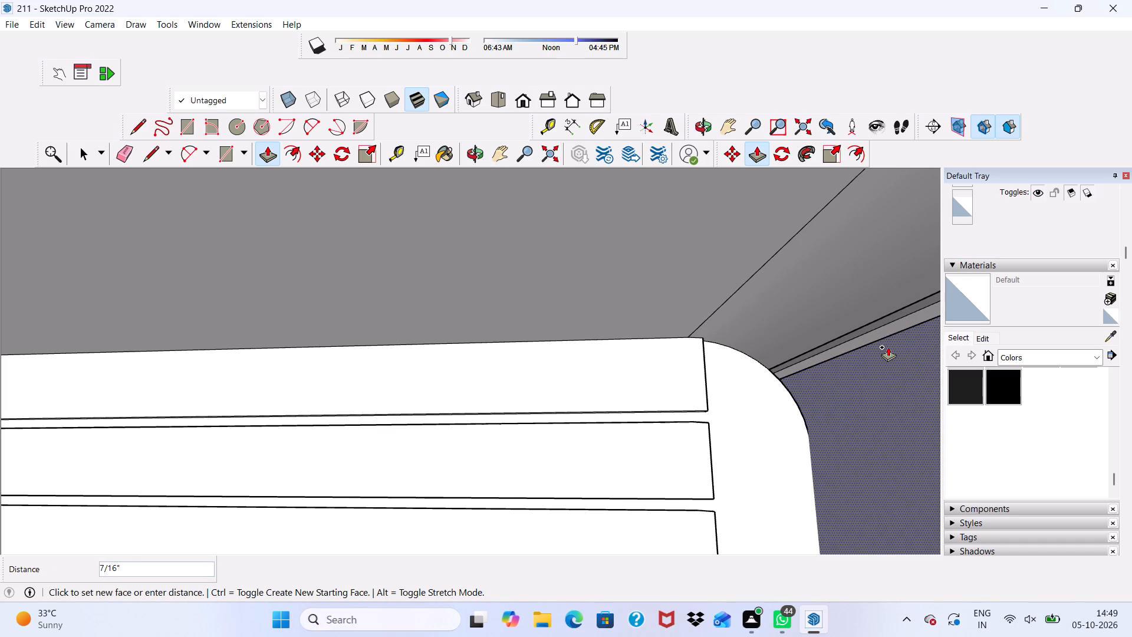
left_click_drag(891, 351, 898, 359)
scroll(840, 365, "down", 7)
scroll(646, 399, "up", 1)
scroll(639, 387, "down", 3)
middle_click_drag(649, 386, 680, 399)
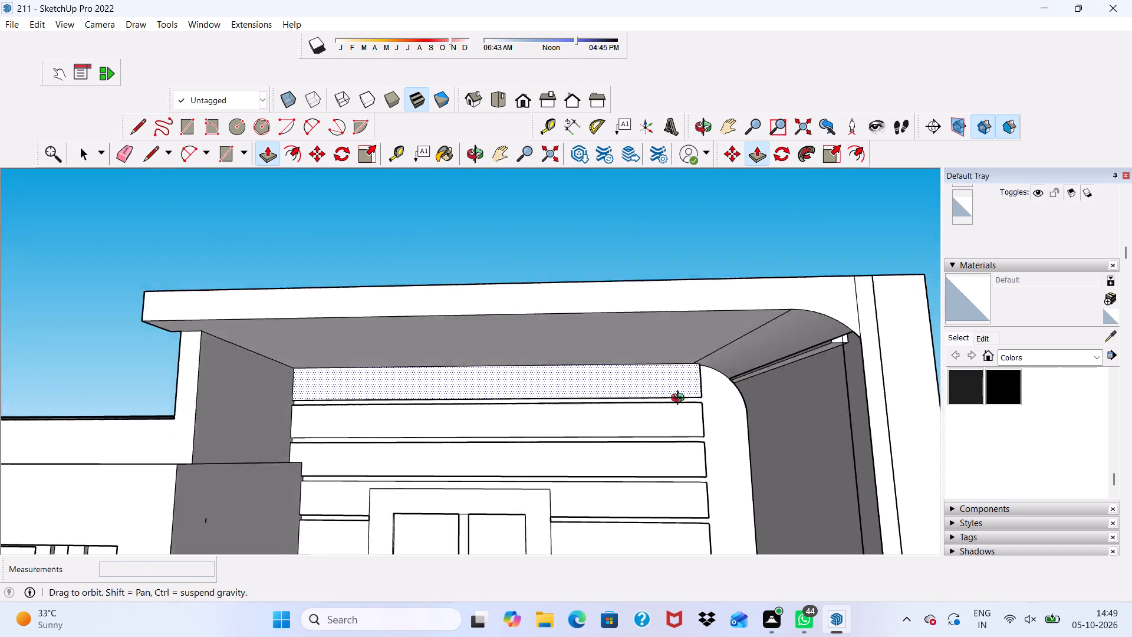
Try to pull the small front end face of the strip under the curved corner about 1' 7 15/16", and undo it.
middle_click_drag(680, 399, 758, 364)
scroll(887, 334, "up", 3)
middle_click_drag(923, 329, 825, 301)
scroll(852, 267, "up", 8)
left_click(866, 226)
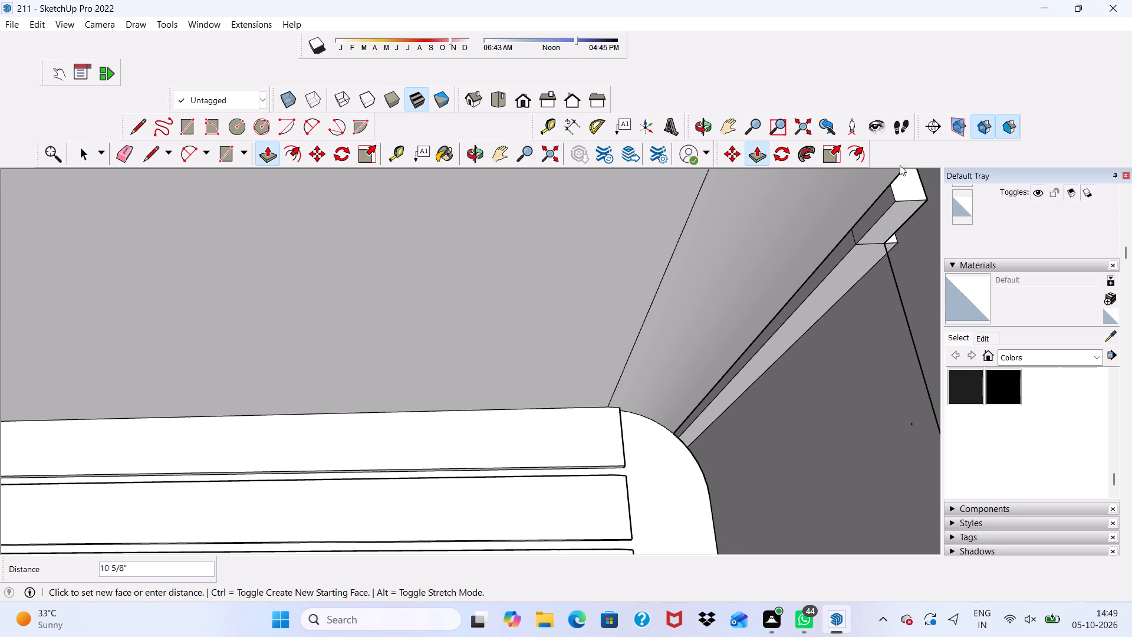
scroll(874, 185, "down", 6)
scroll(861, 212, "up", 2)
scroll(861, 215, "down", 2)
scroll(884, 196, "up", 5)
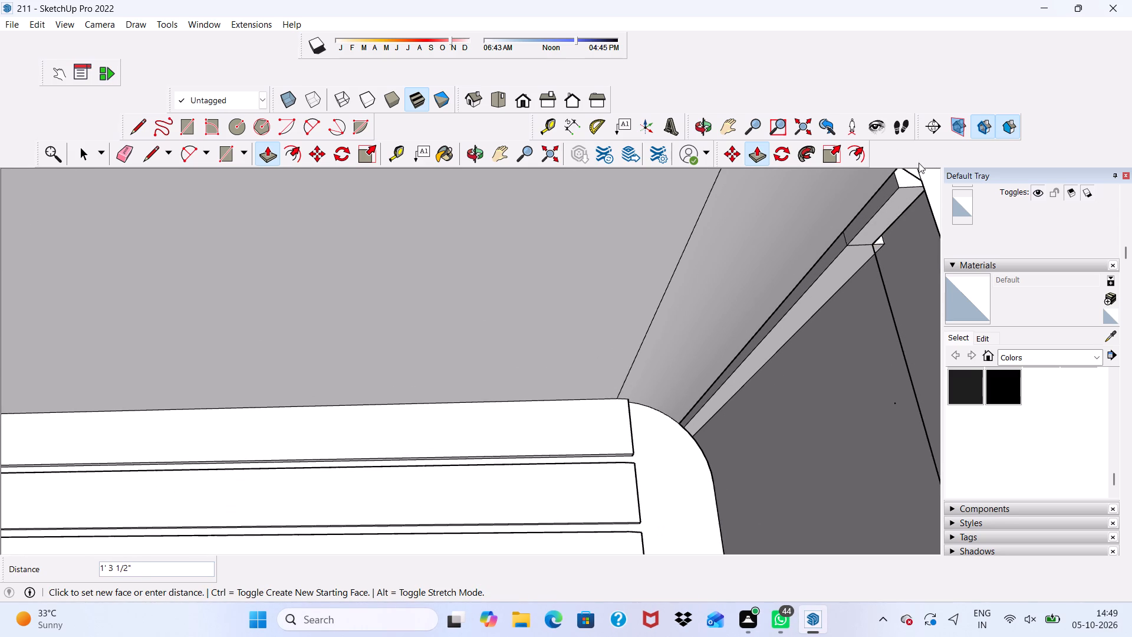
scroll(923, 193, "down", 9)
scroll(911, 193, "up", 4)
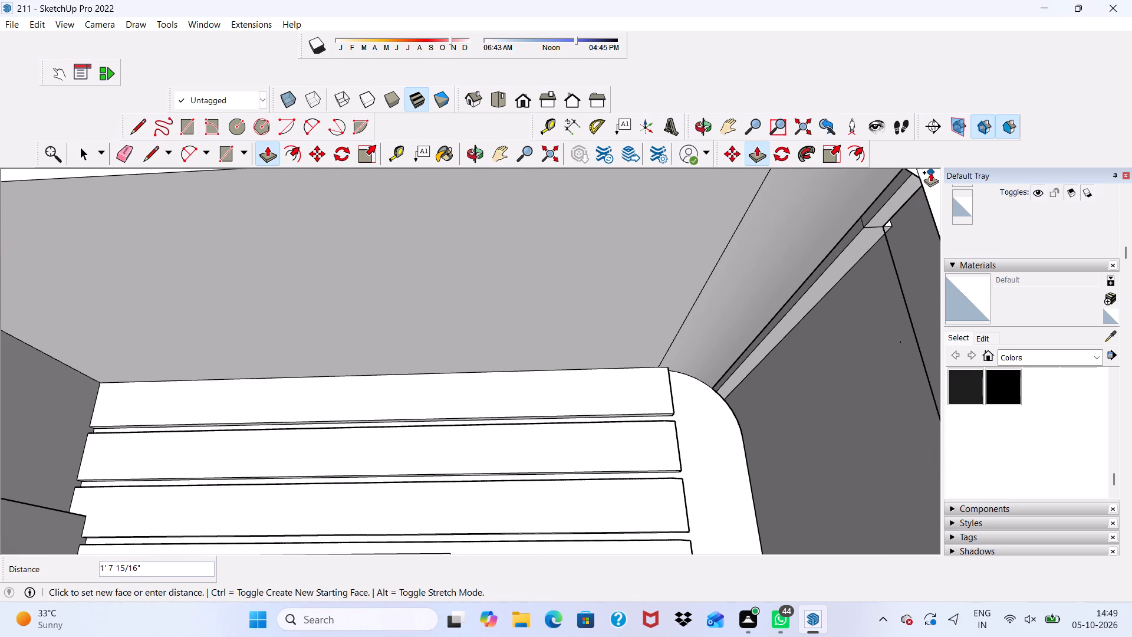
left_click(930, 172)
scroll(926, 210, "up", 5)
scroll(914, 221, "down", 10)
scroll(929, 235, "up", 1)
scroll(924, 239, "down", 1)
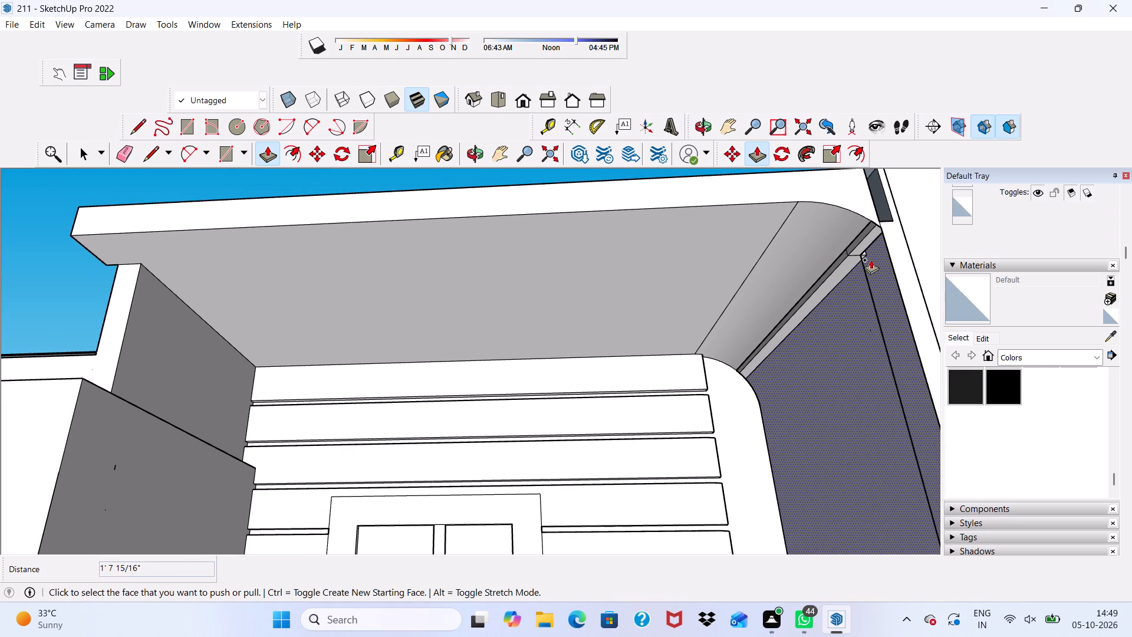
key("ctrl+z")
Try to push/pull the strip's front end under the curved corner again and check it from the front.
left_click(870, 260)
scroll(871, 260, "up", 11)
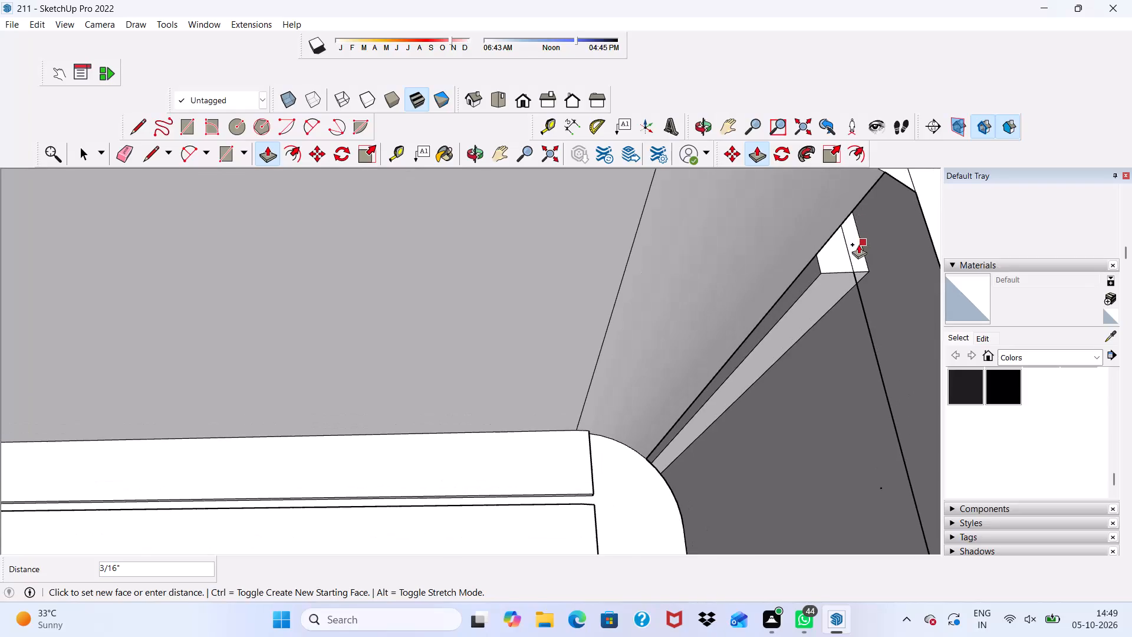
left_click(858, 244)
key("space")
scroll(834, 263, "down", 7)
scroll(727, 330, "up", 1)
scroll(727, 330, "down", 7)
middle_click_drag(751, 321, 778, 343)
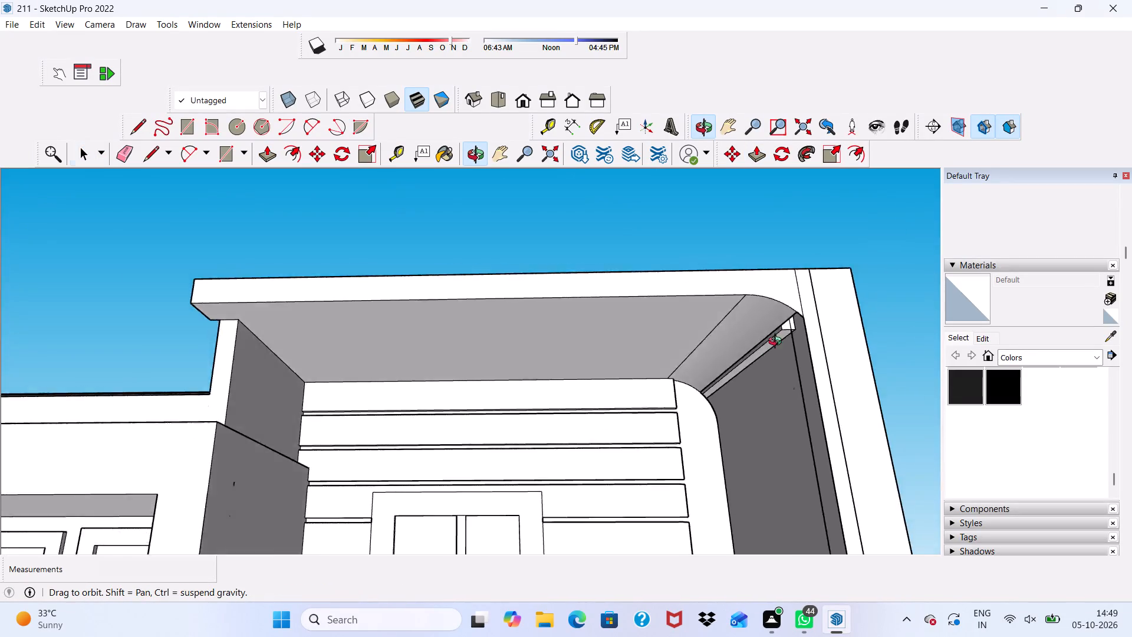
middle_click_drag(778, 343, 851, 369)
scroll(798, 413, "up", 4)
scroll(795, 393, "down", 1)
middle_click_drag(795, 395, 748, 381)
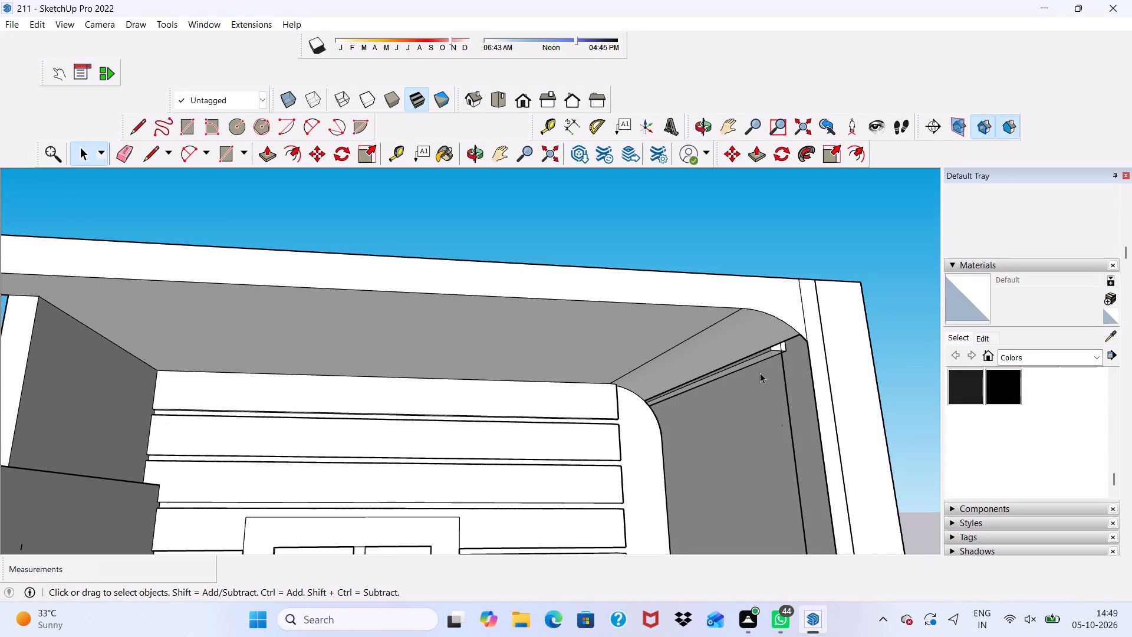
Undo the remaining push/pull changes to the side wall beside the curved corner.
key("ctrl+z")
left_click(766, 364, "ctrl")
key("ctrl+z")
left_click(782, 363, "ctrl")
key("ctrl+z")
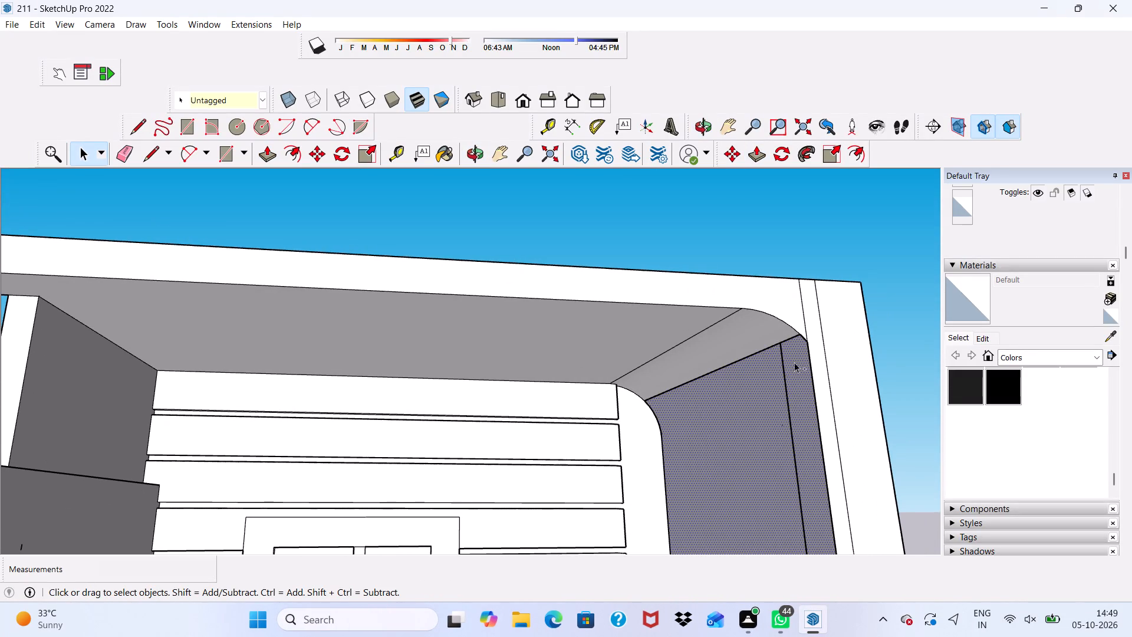
Push/pull the end face of the second wall band from the top about 2' 1/4" toward the curved corner.
scroll(814, 364, "up", 1)
key("space")
scroll(541, 459, "down", 3)
middle_click_drag(588, 429, 493, 456)
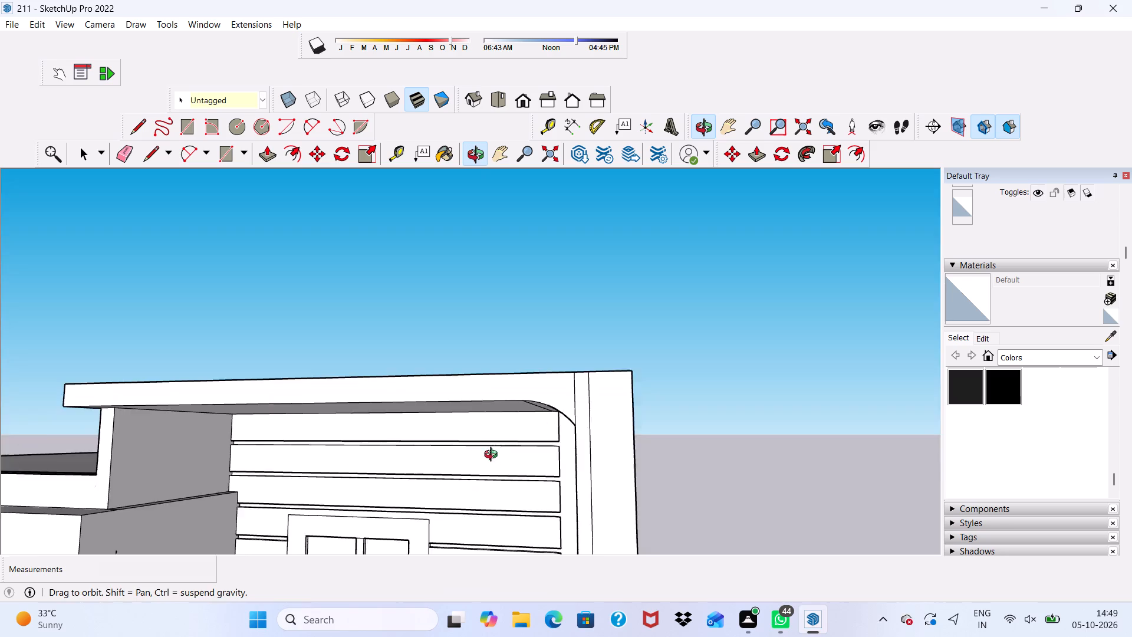
middle_click_drag(493, 456, 481, 442)
scroll(583, 437, "up", 8)
scroll(462, 432, "down", 3)
middle_click_drag(521, 437, 563, 433)
scroll(601, 424, "up", 3)
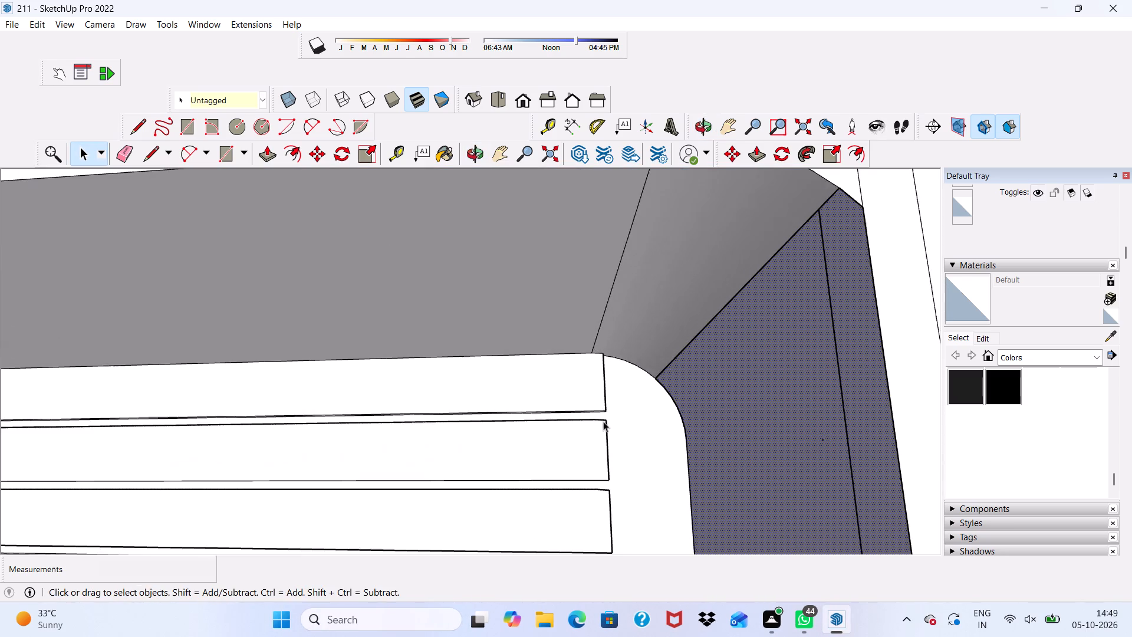
scroll(612, 434, "up", 1)
middle_click_drag(613, 434, 574, 425)
scroll(572, 426, "up", 7)
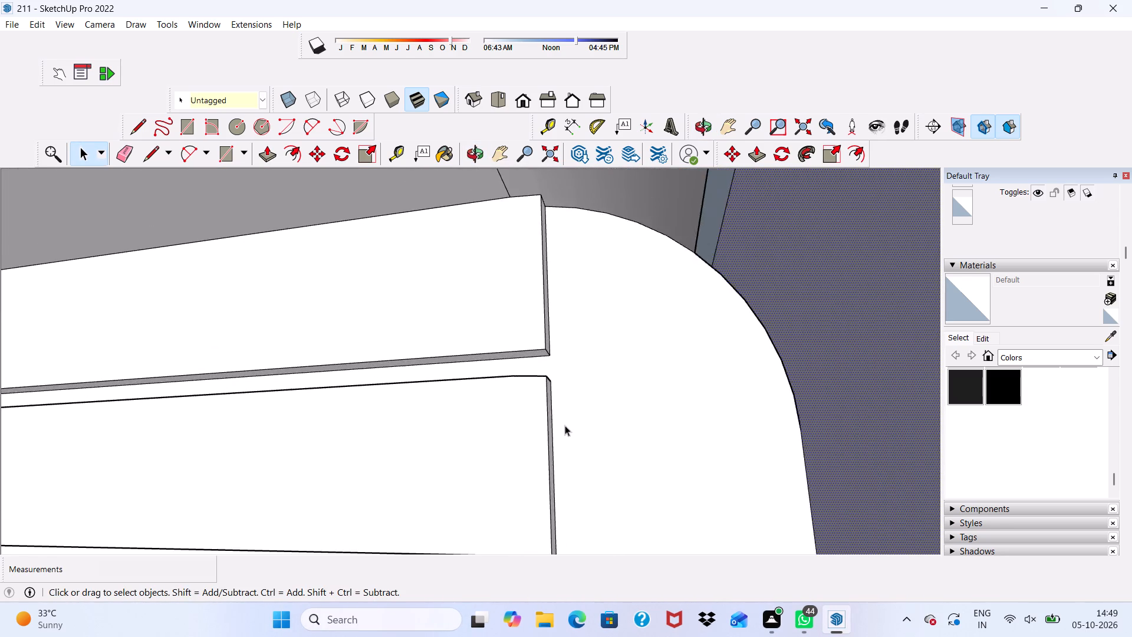
scroll(565, 425, "up", 7)
left_click(545, 437)
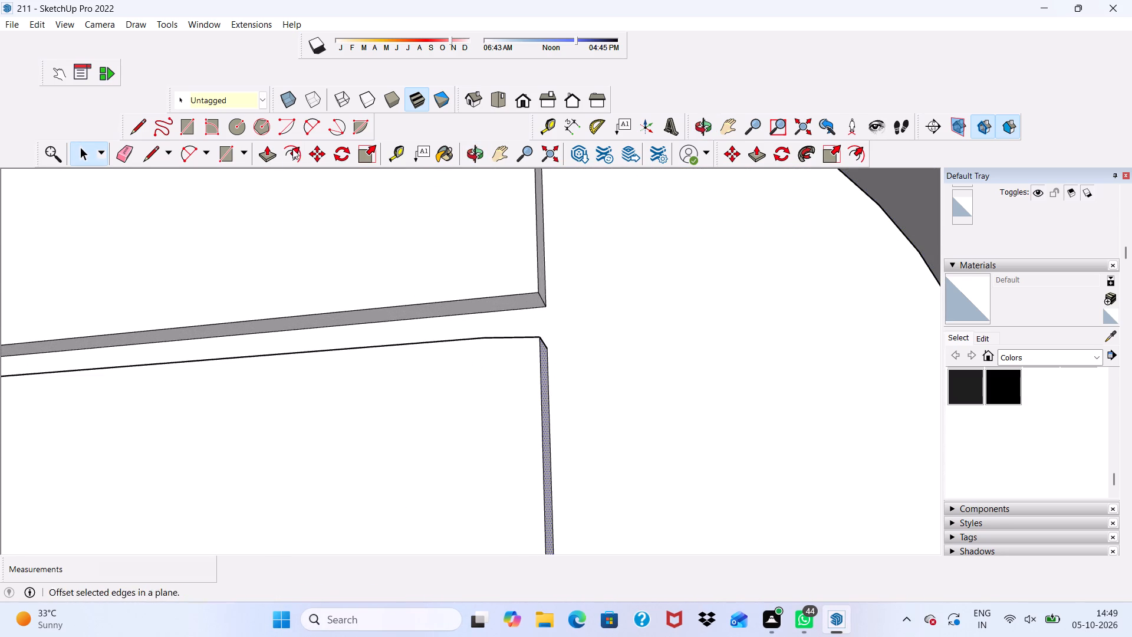
left_click(265, 150)
scroll(590, 408, "down", 2)
scroll(556, 404, "up", 2)
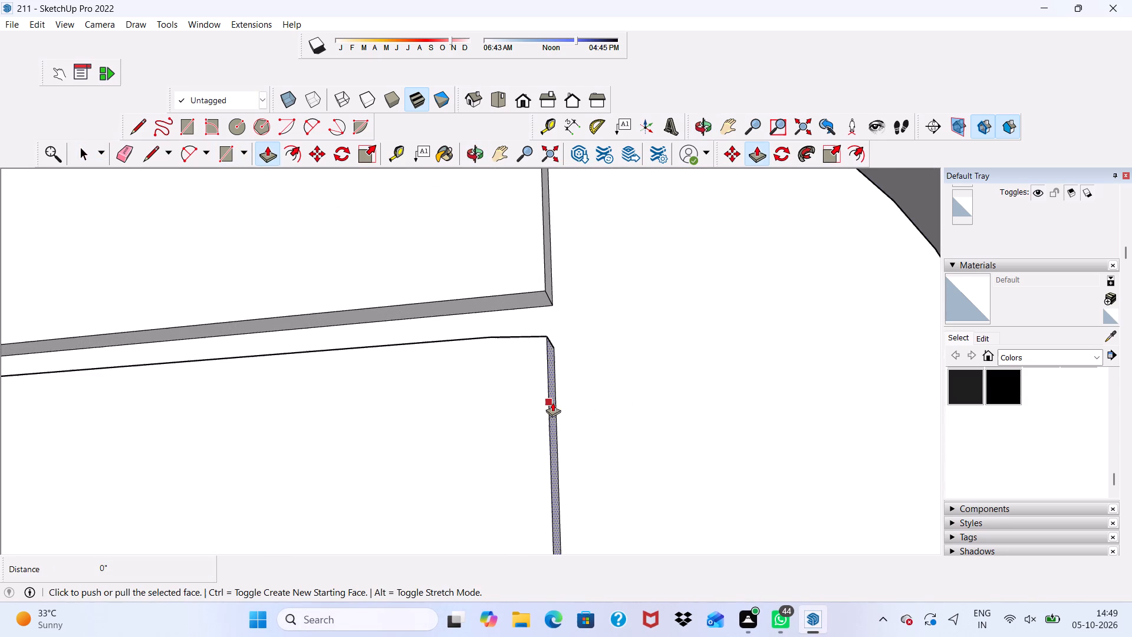
scroll(553, 402, "up", 2)
left_click(553, 402)
scroll(641, 390, "down", 3)
scroll(556, 307, "down", 1)
scroll(555, 306, "up", 1)
scroll(555, 306, "down", 5)
scroll(572, 329, "up", 1)
scroll(581, 331, "down", 2)
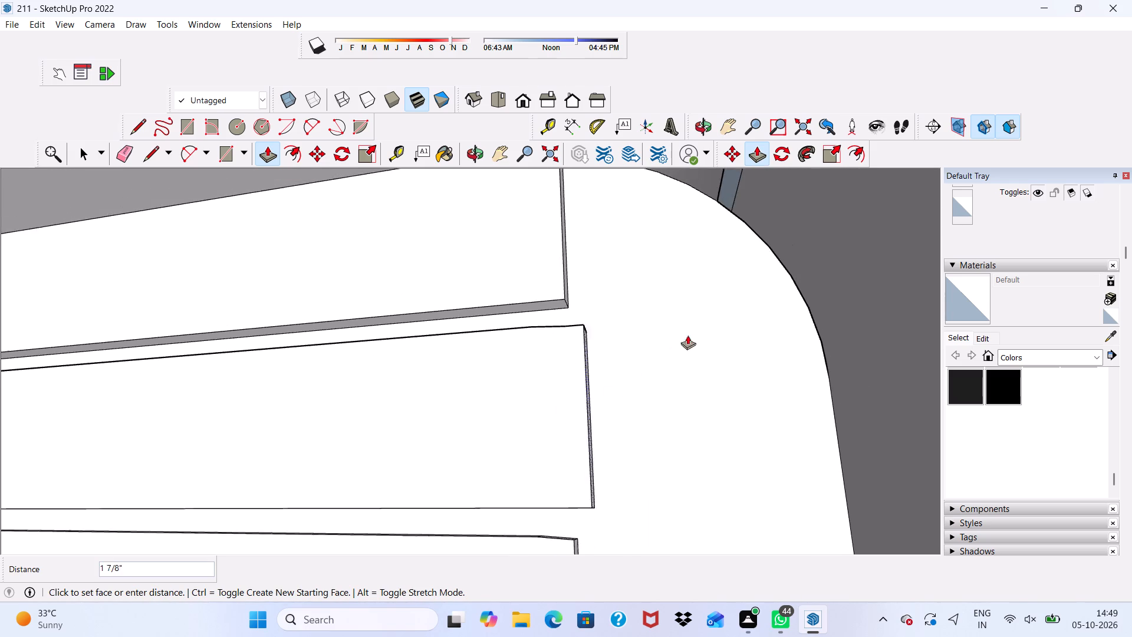
left_click(800, 350)
scroll(641, 325, "down", 3)
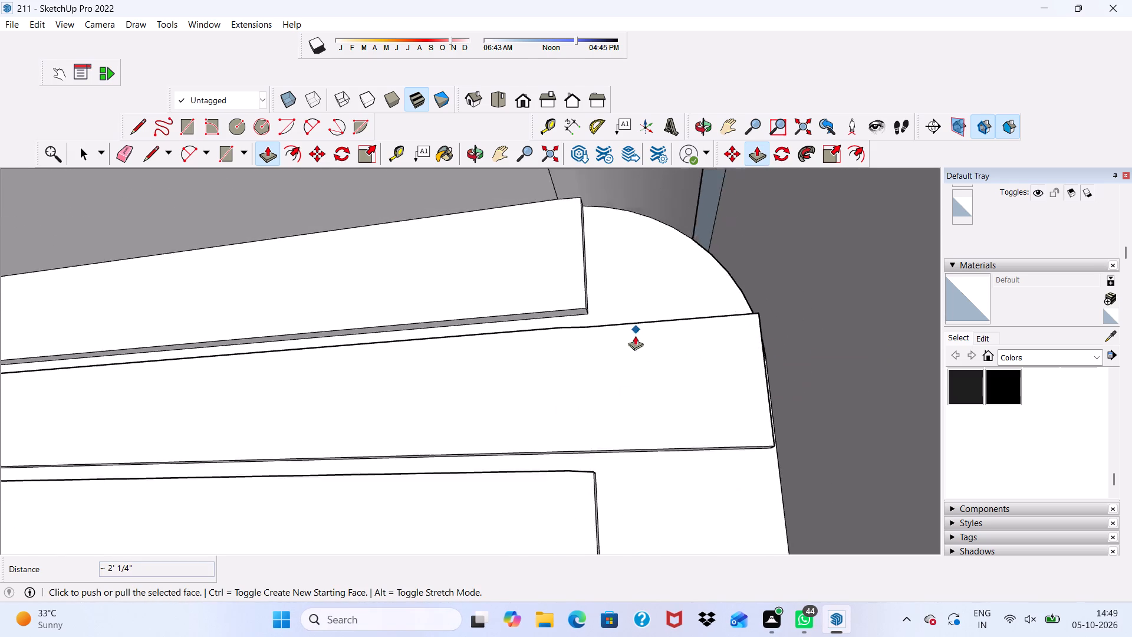
Push/pull the end face of the third wall band from the top about 2' 1" to reach the side wall.
scroll(635, 336, "down", 8)
middle_click_drag(624, 439, 647, 386)
scroll(642, 385, "up", 10)
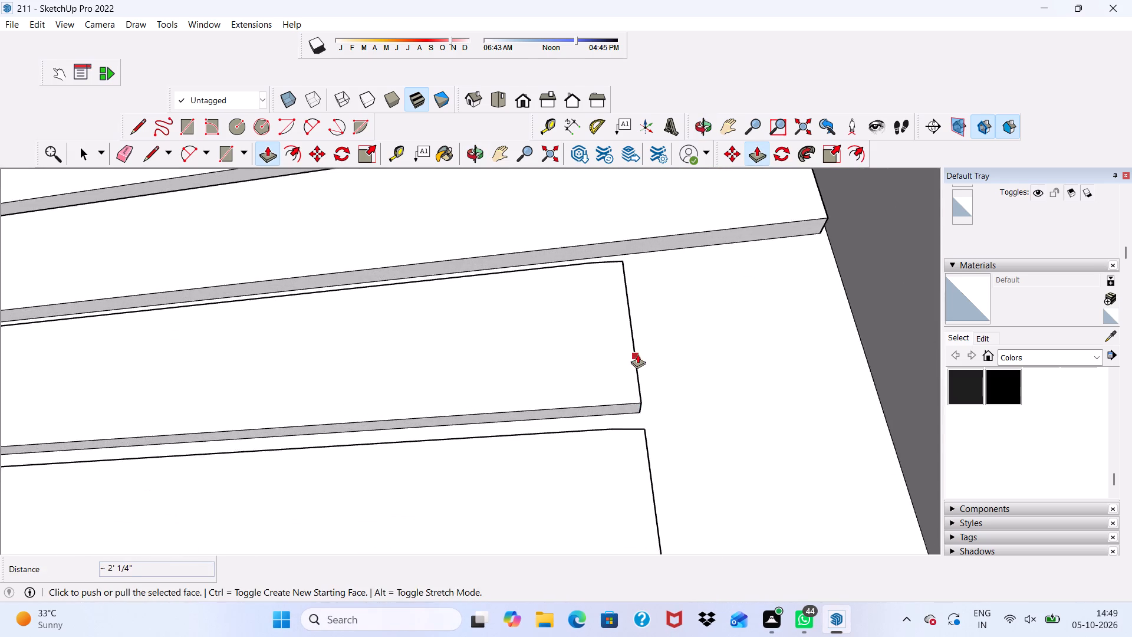
middle_click_drag(633, 357, 574, 402)
scroll(622, 350, "up", 11)
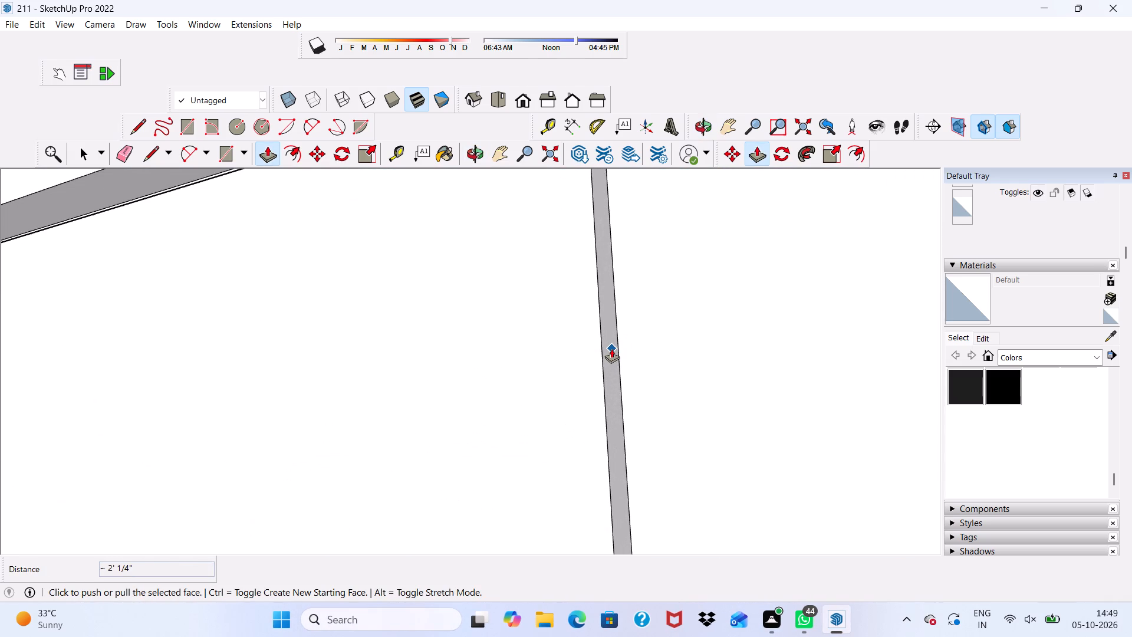
left_click(611, 348)
key("space")
left_click(598, 357)
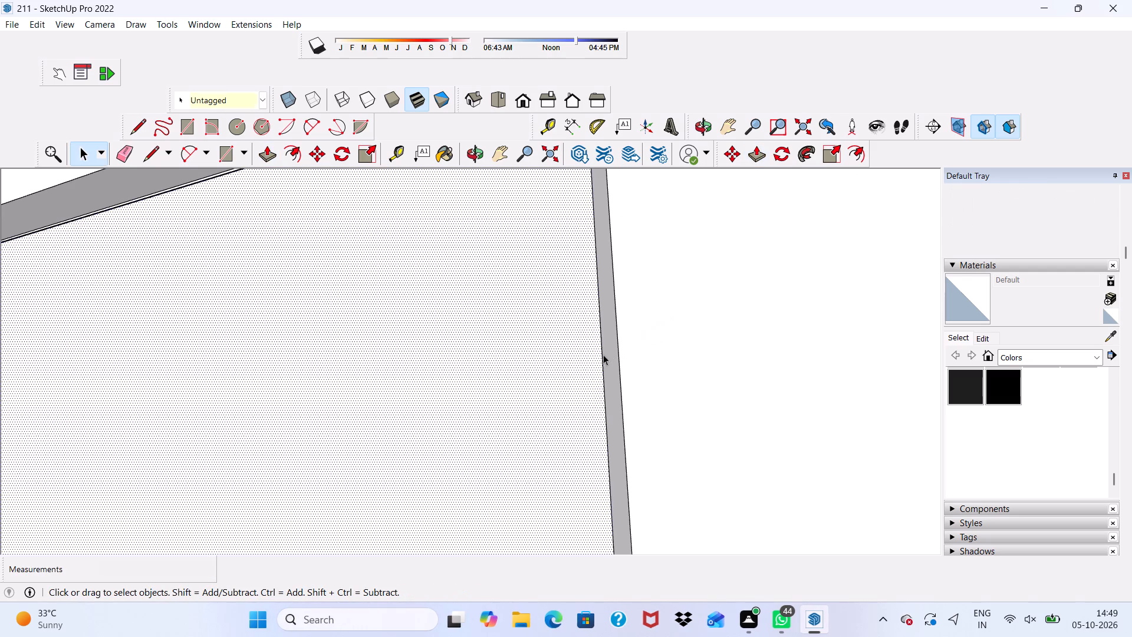
left_click(608, 351)
scroll(608, 351, "down", 3)
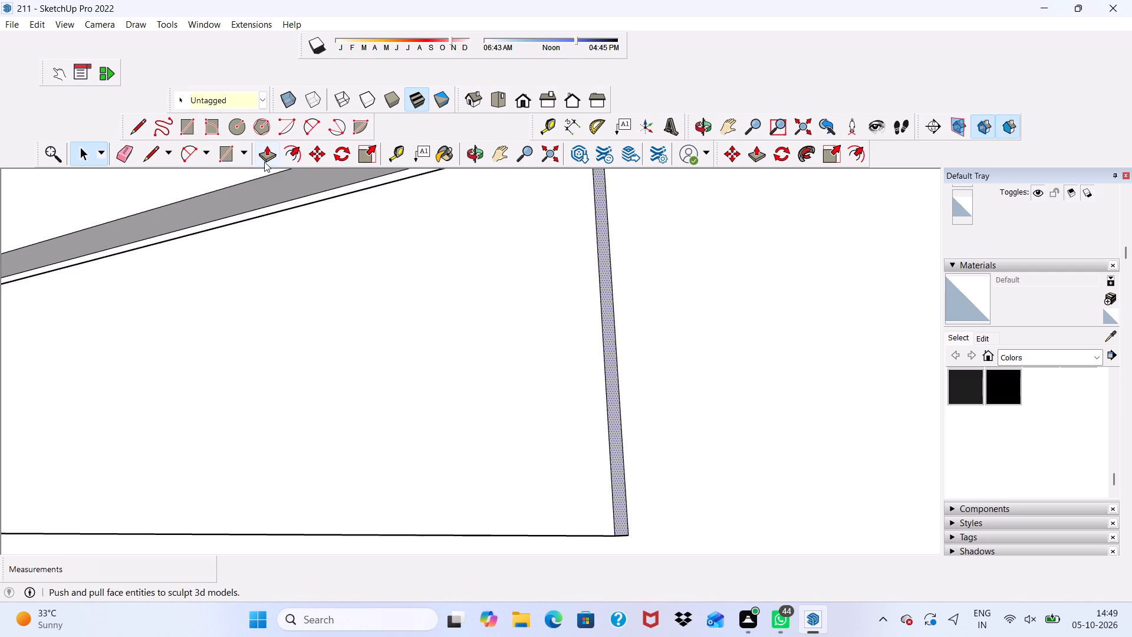
left_click(264, 162)
scroll(433, 265, "down", 6)
scroll(574, 357, "up", 4)
left_click(564, 359)
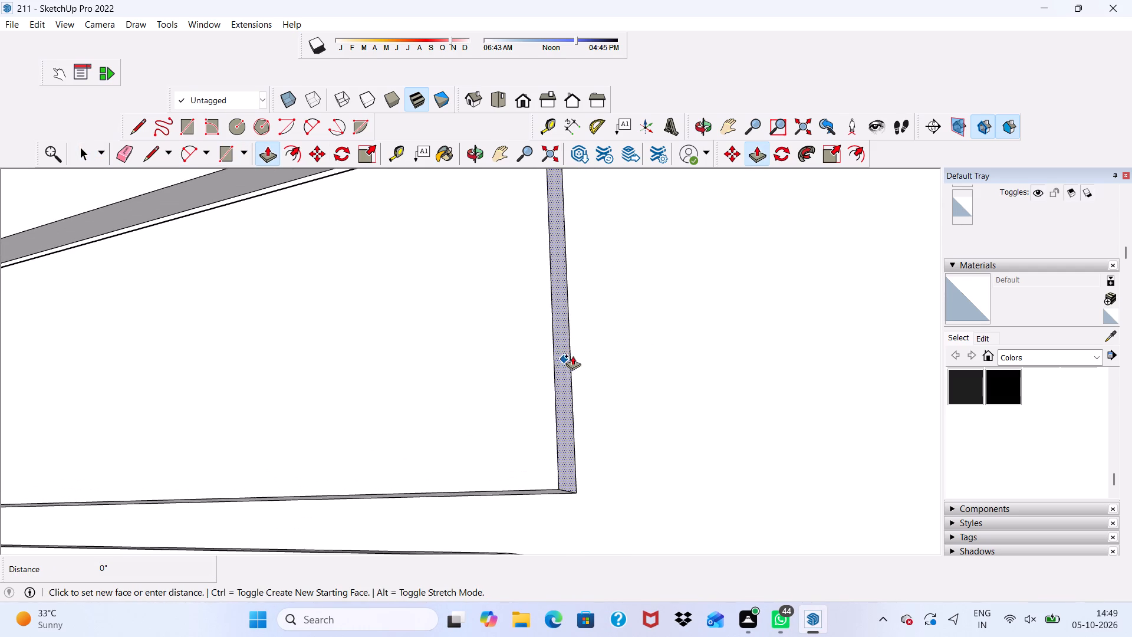
scroll(577, 360, "down", 15)
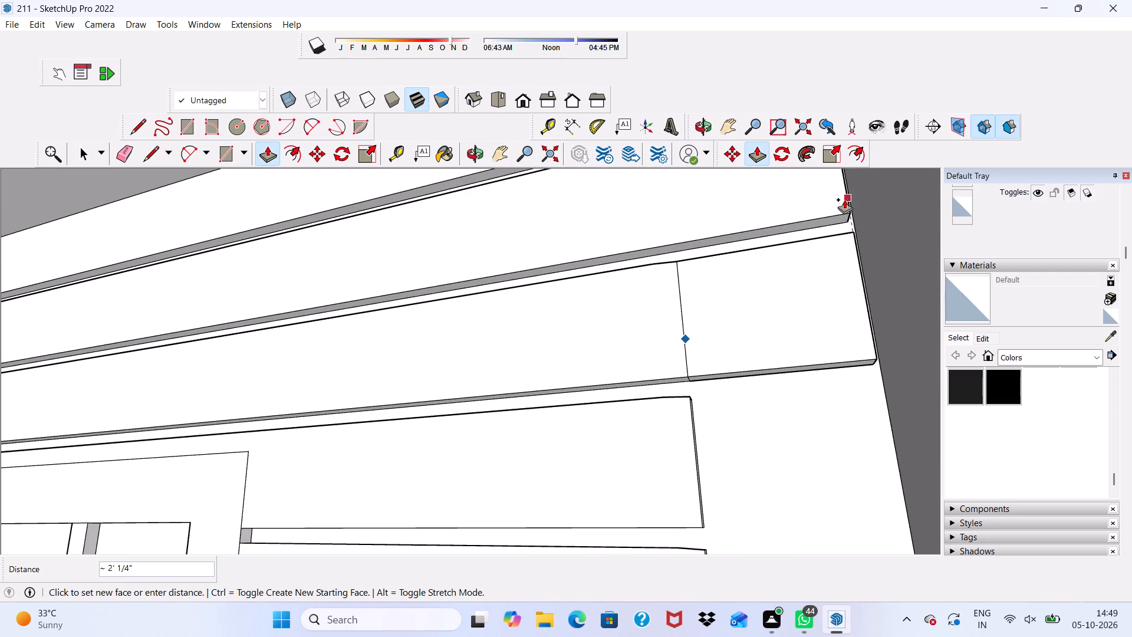
left_click(866, 192)
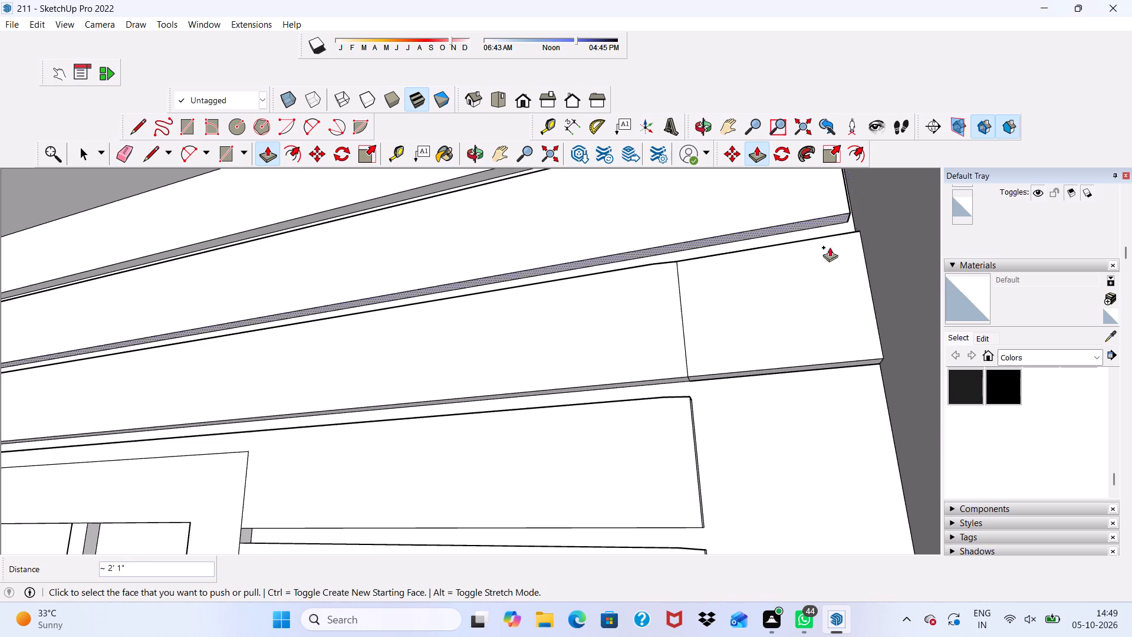
Extend the end of the fourth wall band, level with the door frame's top, about 2' 1" to the side wall.
scroll(824, 259, "down", 9)
middle_click_drag(753, 290, 761, 341)
scroll(771, 385, "up", 4)
scroll(772, 401, "down", 4)
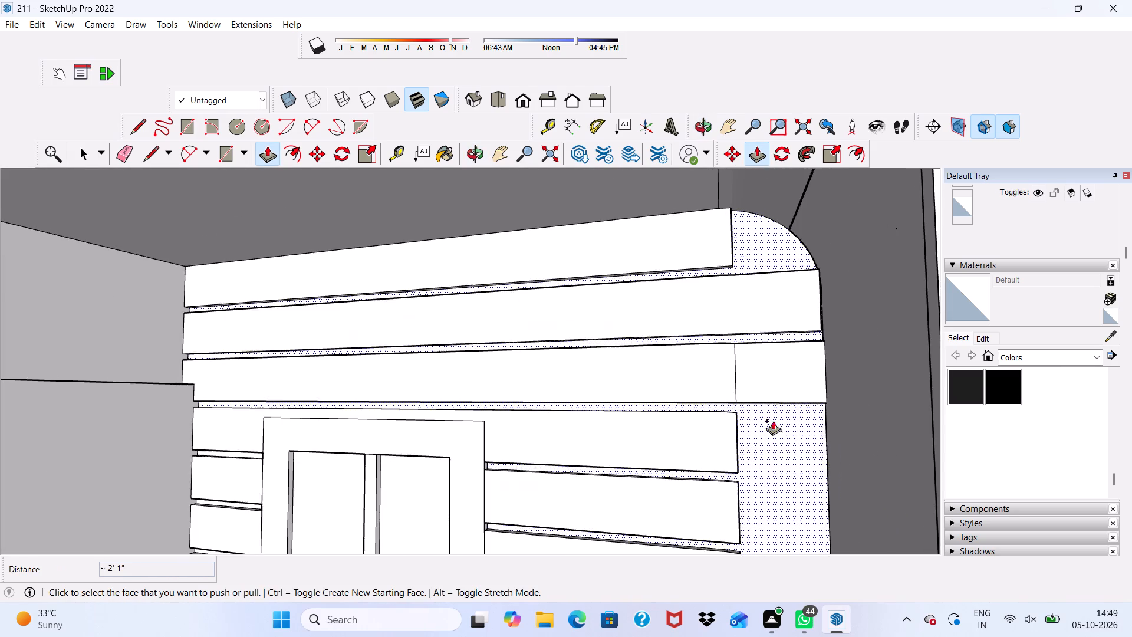
scroll(756, 449, "up", 1)
middle_click_drag(752, 455, 761, 438)
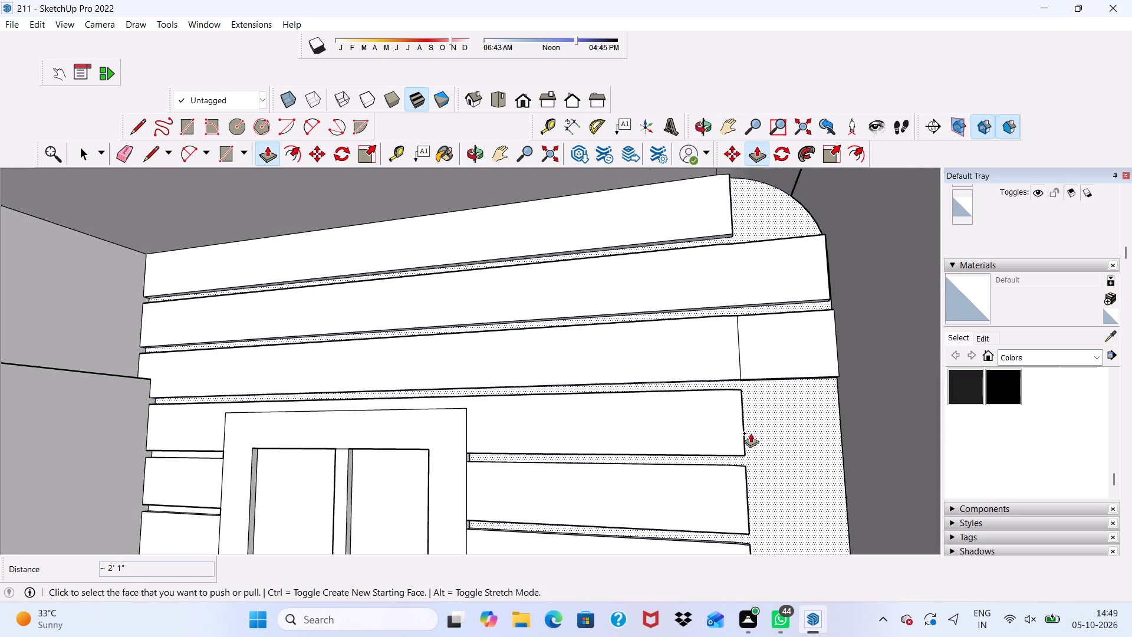
scroll(750, 432, "up", 10)
middle_click_drag(736, 433, 679, 417)
scroll(702, 405, "up", 1)
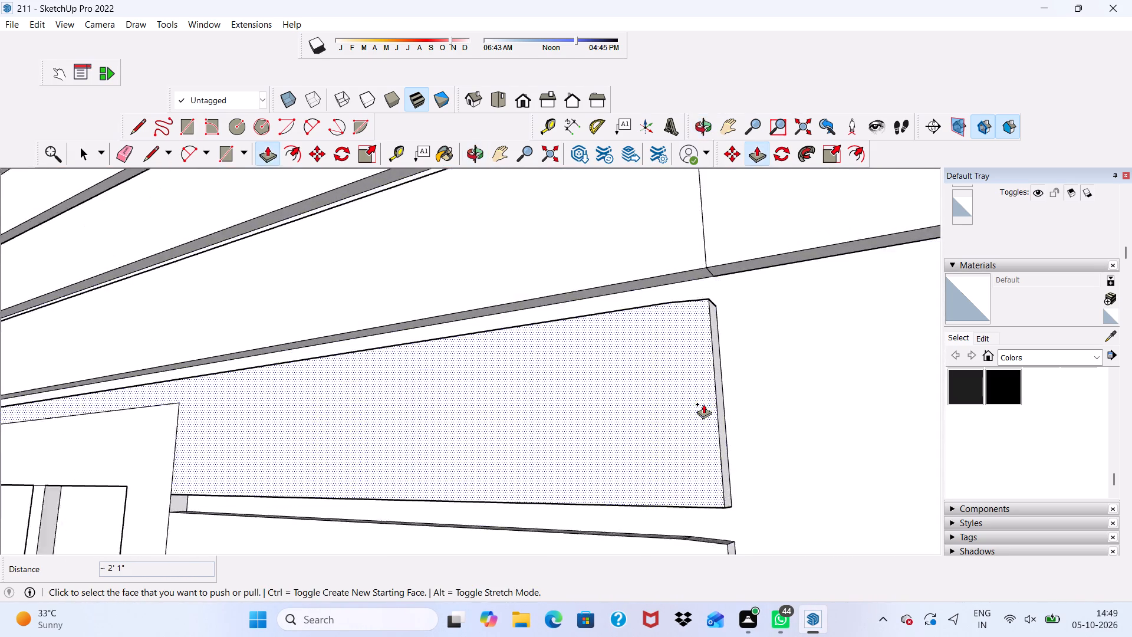
scroll(703, 404, "up", 7)
left_click(729, 378)
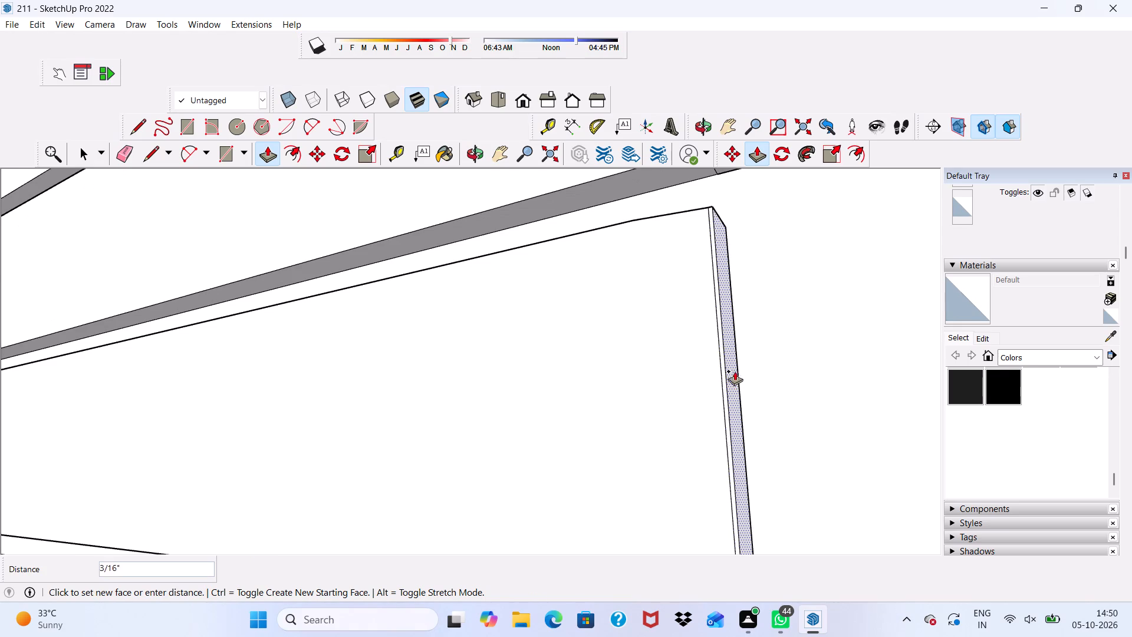
scroll(756, 367, "down", 14)
scroll(734, 339, "up", 1)
scroll(743, 348, "down", 8)
scroll(612, 341, "down", 4)
middle_click_drag(622, 342, 673, 334)
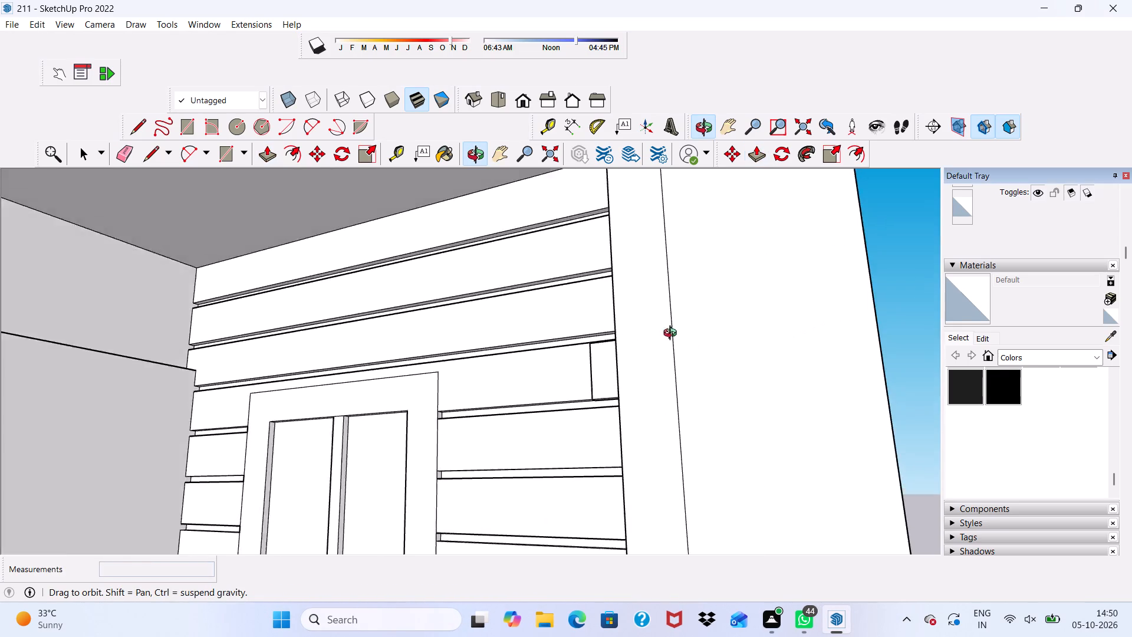
middle_click_drag(673, 334, 807, 333)
scroll(556, 339, "up", 4)
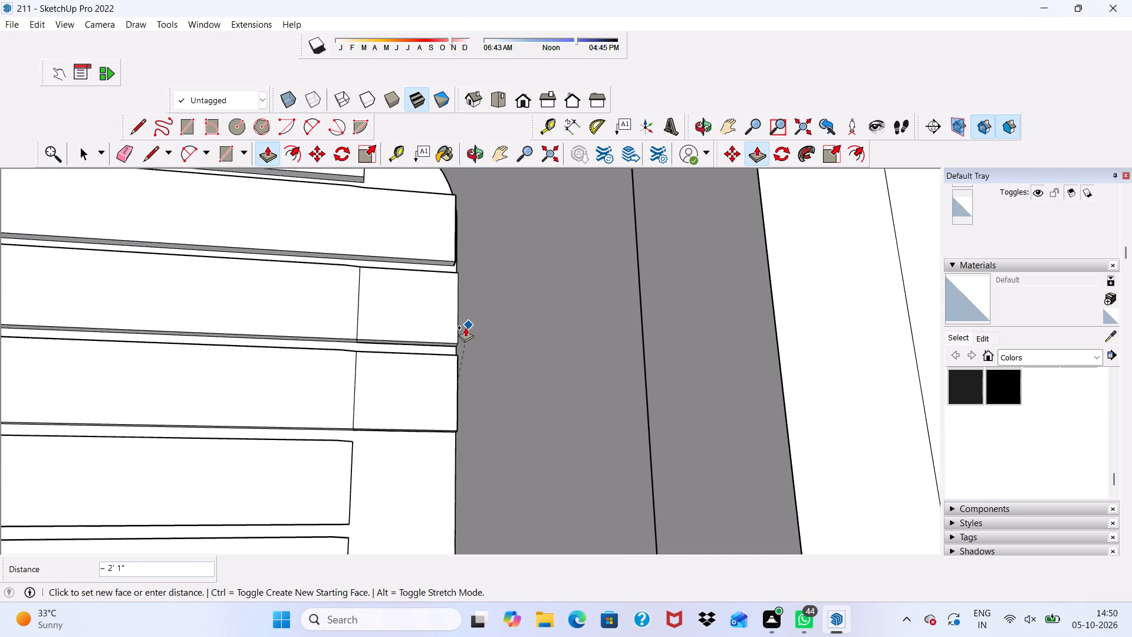
left_click(460, 331)
Extend the end of the fifth wall band, beside the door, 2' 1/2" to line up with the bands above.
scroll(436, 328, "down", 10)
middle_click_drag(412, 337, 416, 351)
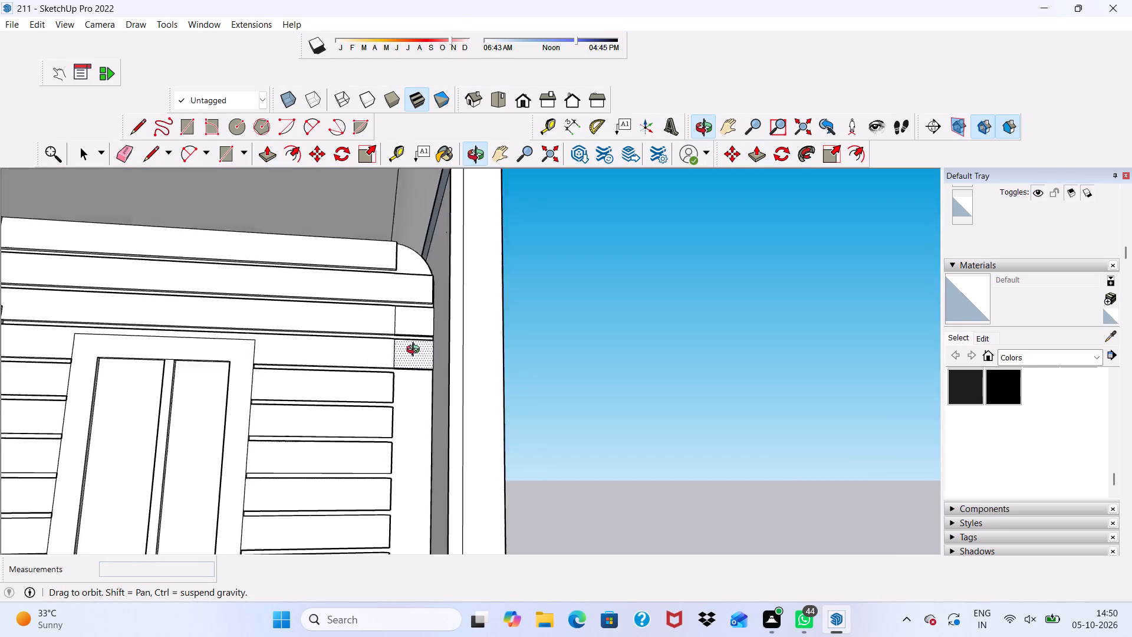
middle_click_drag(416, 351, 431, 362)
scroll(405, 389, "up", 5)
middle_click_drag(424, 400, 455, 400)
scroll(468, 390, "up", 3)
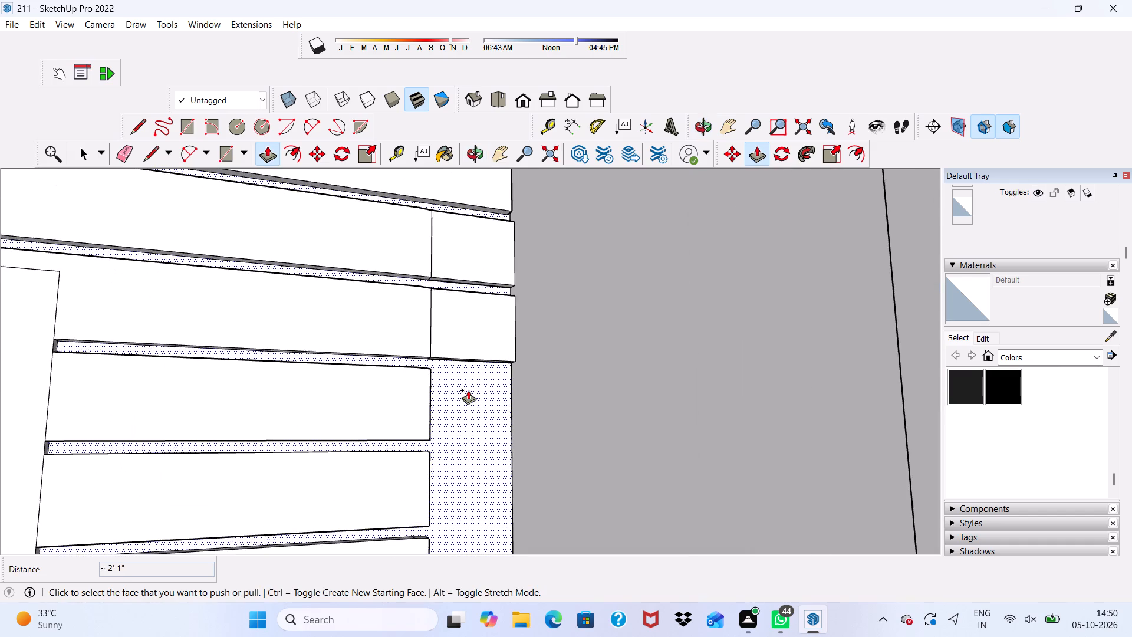
middle_click_drag(473, 418, 398, 411)
scroll(398, 411, "up", 8)
scroll(417, 392, "down", 1)
scroll(416, 389, "up", 2)
middle_click_drag(419, 365, 385, 385)
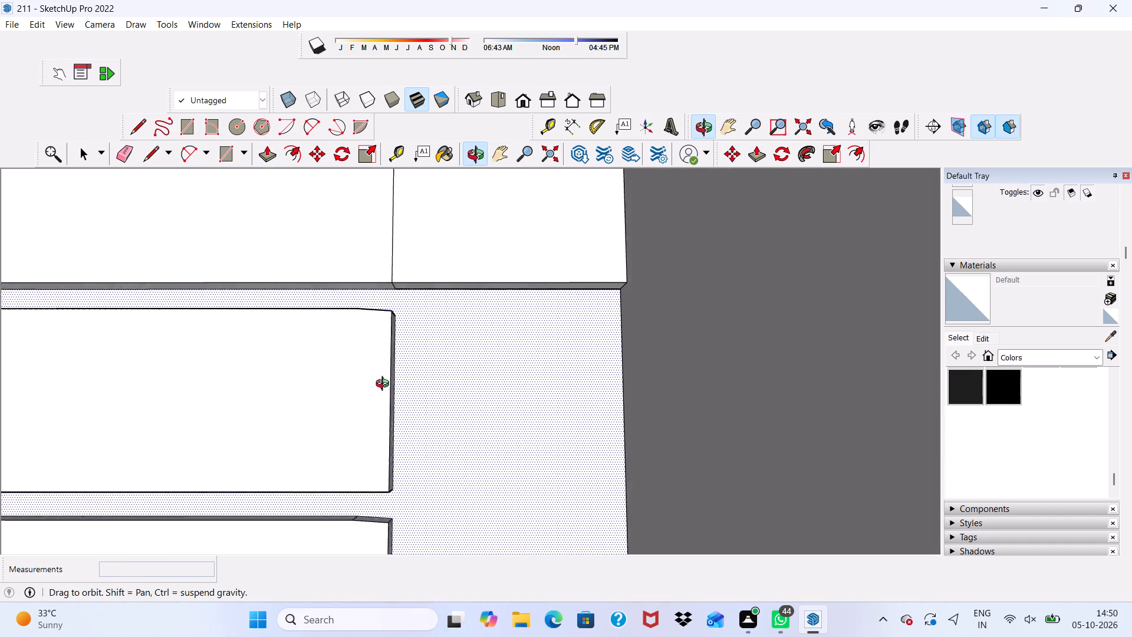
middle_click_drag(385, 385, 380, 381)
scroll(380, 381, "up", 8)
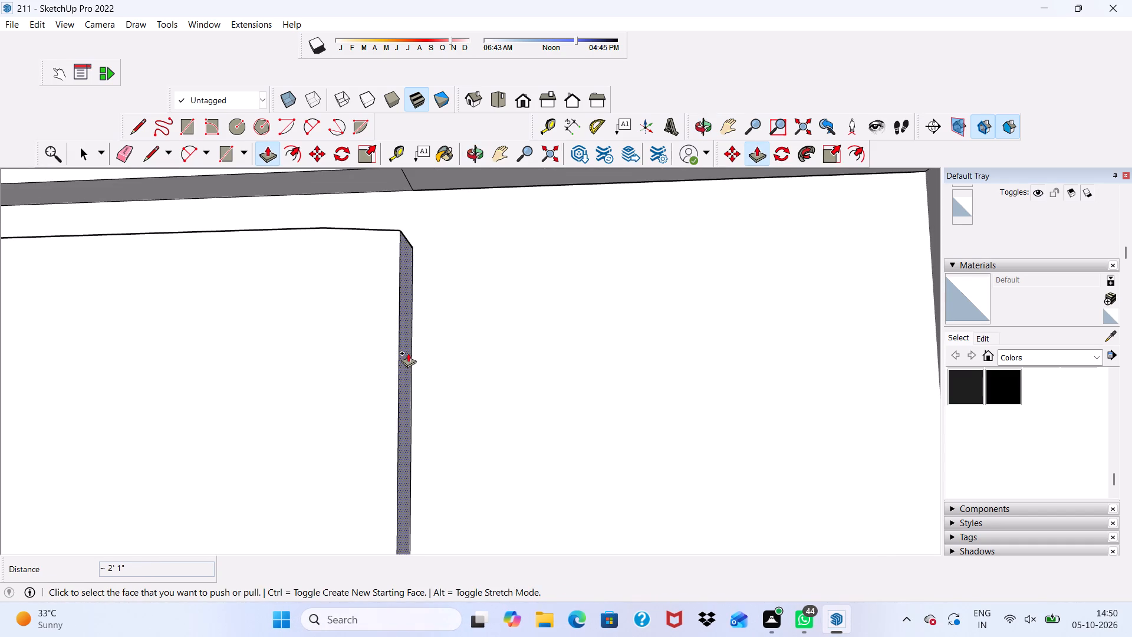
left_click(408, 352)
scroll(471, 367, "down", 10)
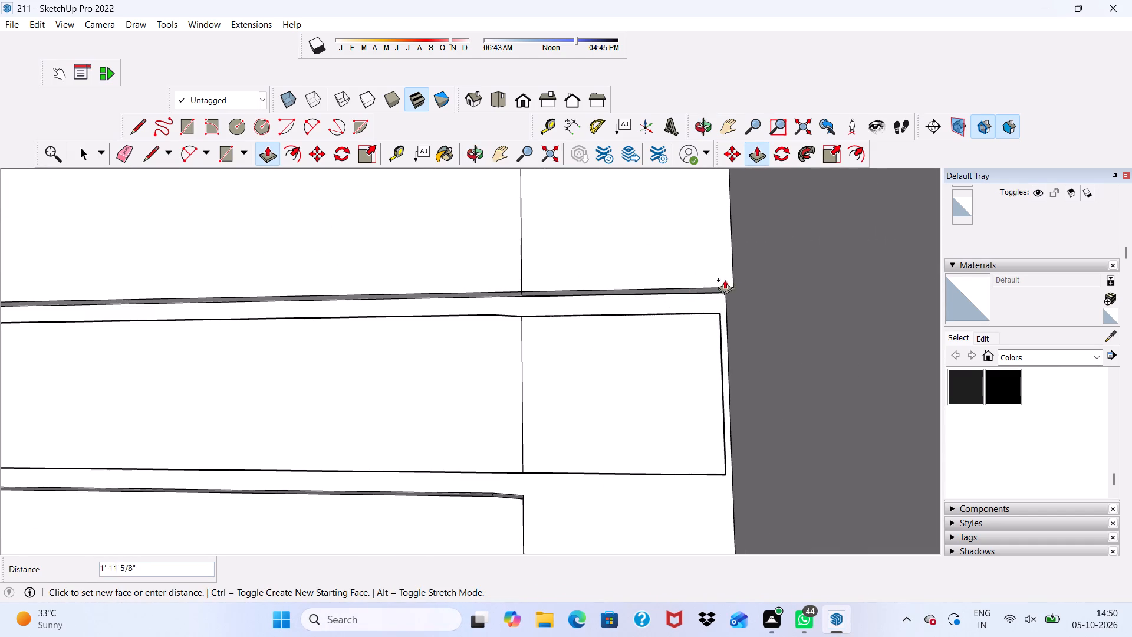
left_click(729, 278)
Push/pull the end face of the sixth wall band from the top 2' 1/2" to the side wall.
scroll(706, 295, "down", 2)
scroll(706, 300, "up", 1)
scroll(707, 306, "down", 1)
scroll(711, 310, "up", 1)
scroll(713, 317, "down", 4)
middle_click_drag(640, 394, 635, 398)
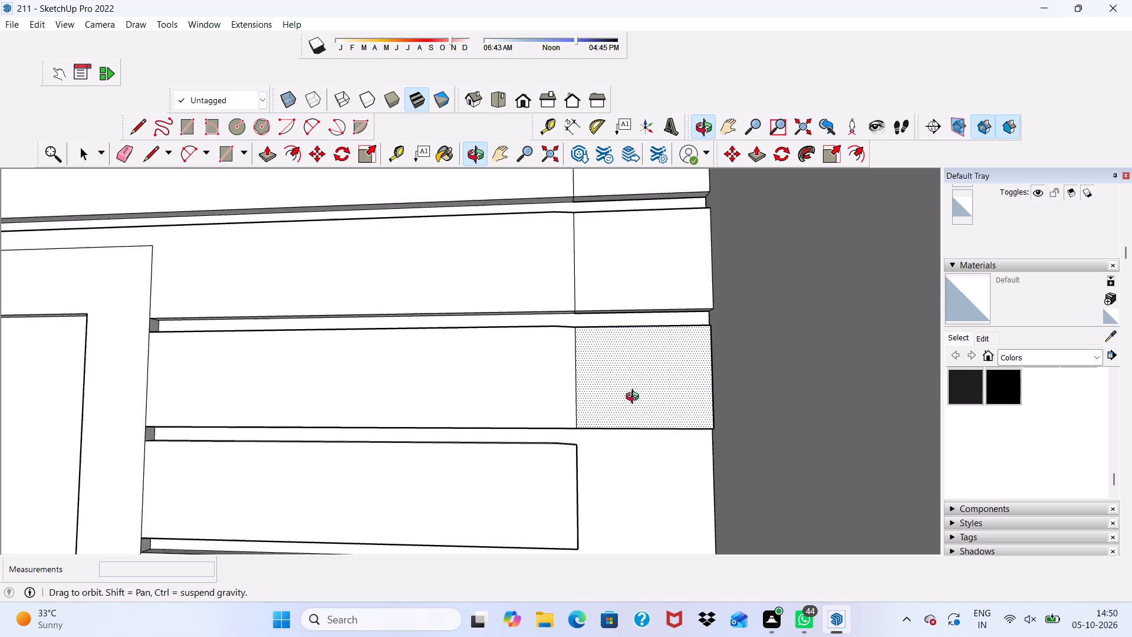
middle_click_drag(635, 398, 572, 338)
scroll(640, 477, "up", 10)
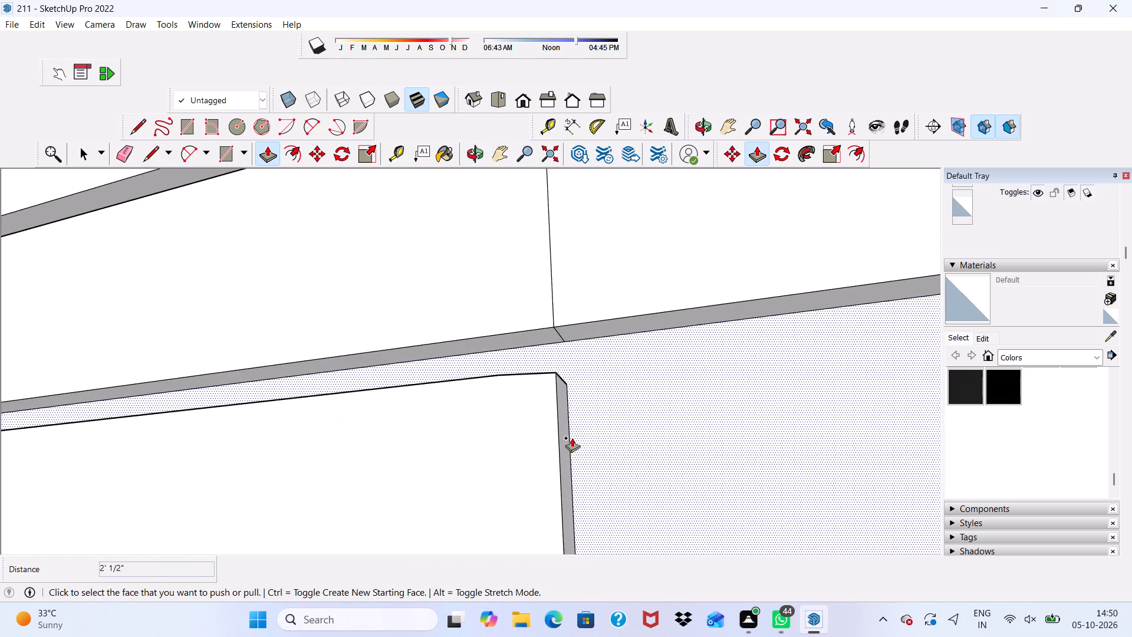
left_click(567, 438)
scroll(721, 399, "up", 1)
scroll(726, 399, "down", 2)
scroll(818, 386, "up", 1)
scroll(841, 378, "down", 6)
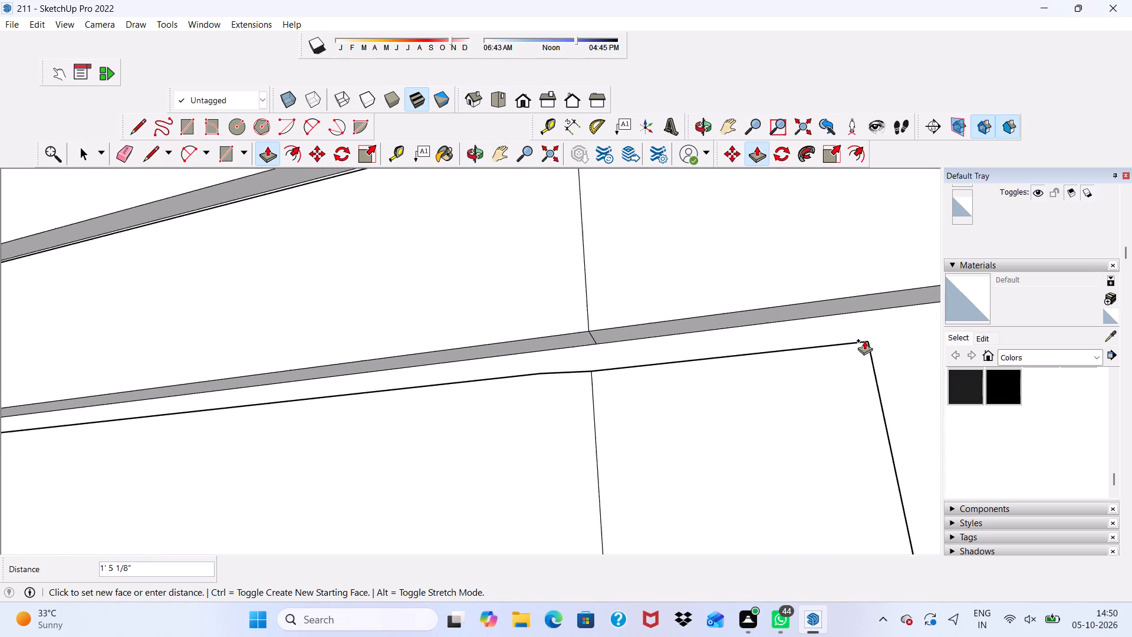
scroll(864, 340, "down", 11)
scroll(853, 342, "up", 3)
left_click(890, 306)
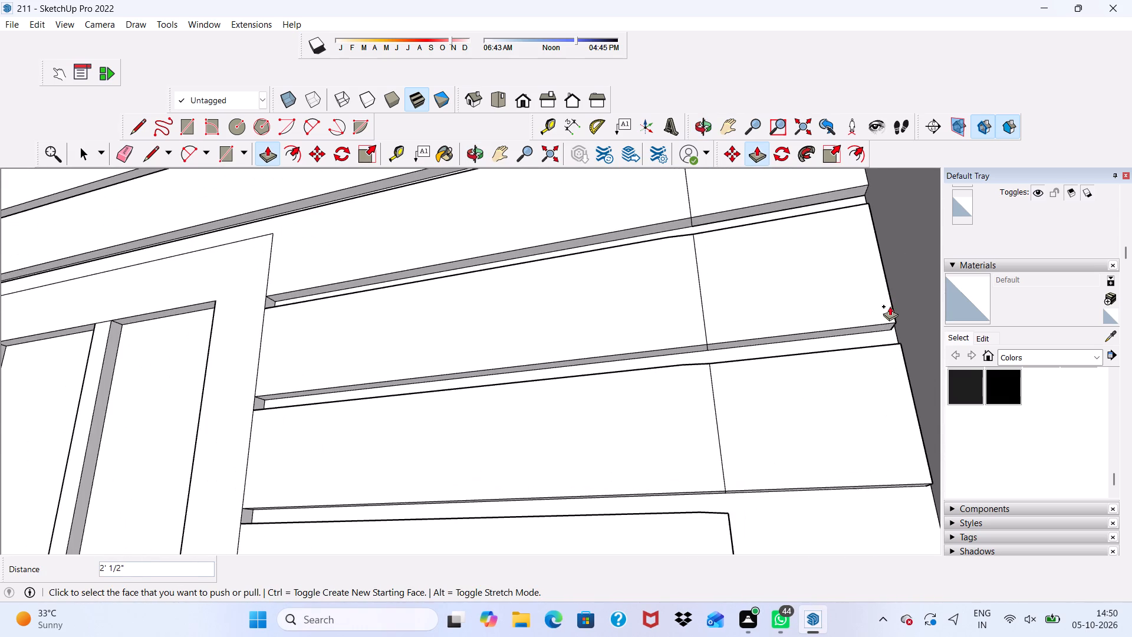
Push/pull the end face of the seventh wall band from the top 2' 1/2" to the side wall.
scroll(813, 355, "down", 11)
scroll(716, 382, "down", 1)
scroll(716, 382, "up", 2)
scroll(717, 382, "down", 2)
middle_click_drag(735, 411, 707, 349)
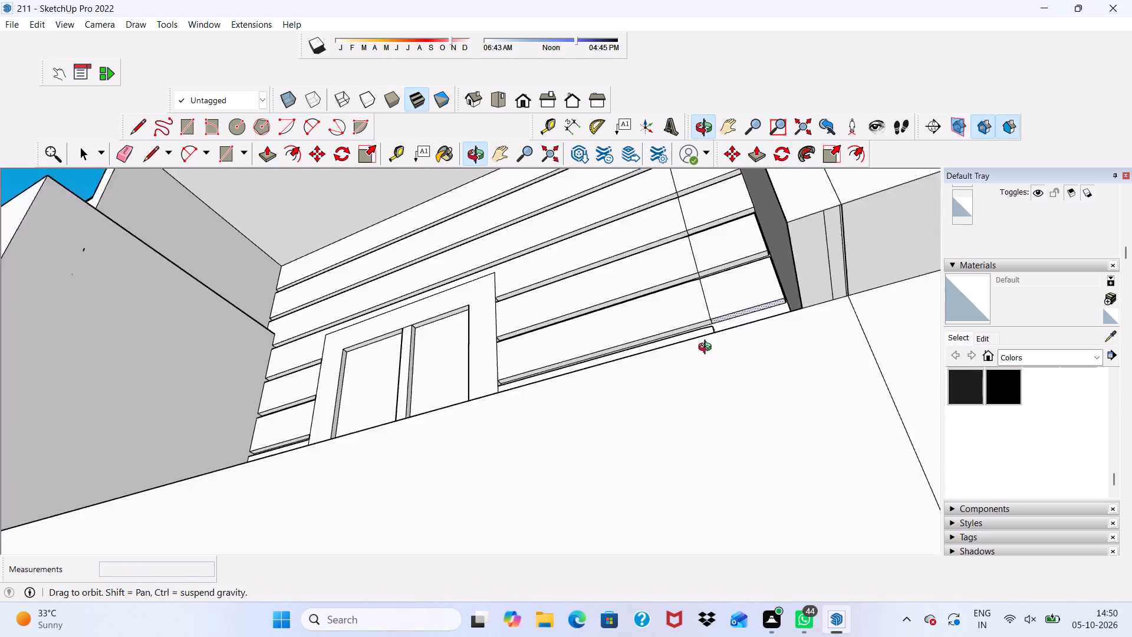
middle_click_drag(707, 349, 722, 371)
scroll(724, 369, "up", 5)
scroll(779, 394, "down", 1)
scroll(779, 394, "up", 3)
middle_click_drag(772, 391, 716, 407)
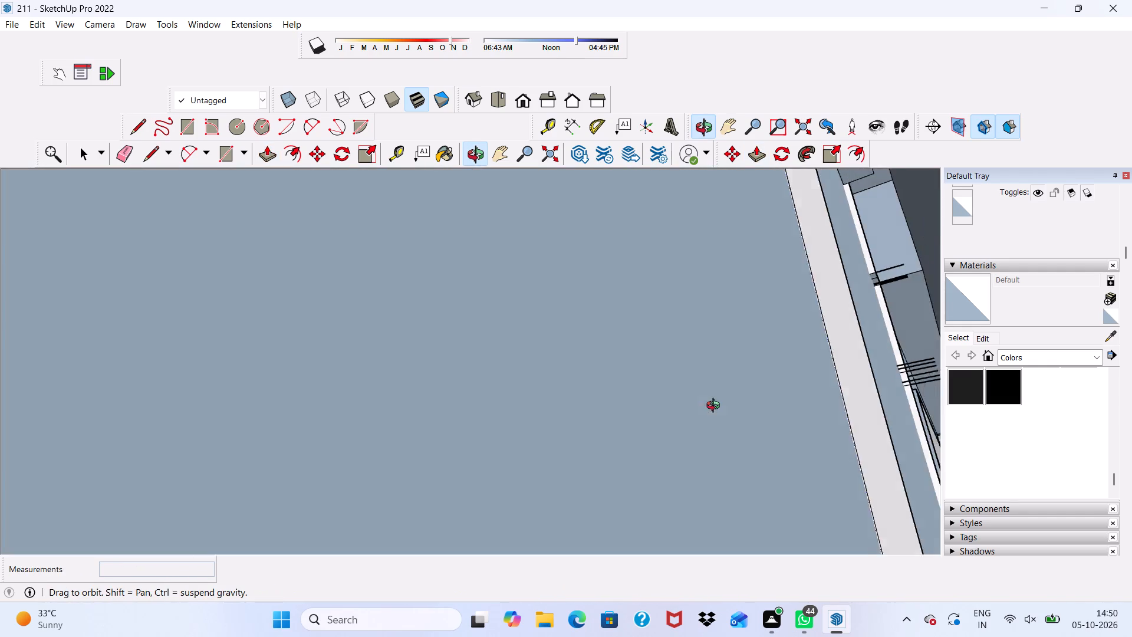
middle_click_drag(716, 407, 781, 420)
scroll(756, 425, "up", 9)
middle_click_drag(753, 404, 713, 429)
scroll(630, 449, "up", 7)
left_click(640, 428)
scroll(673, 406, "down", 7)
scroll(813, 357, "up", 1)
scroll(814, 357, "down", 9)
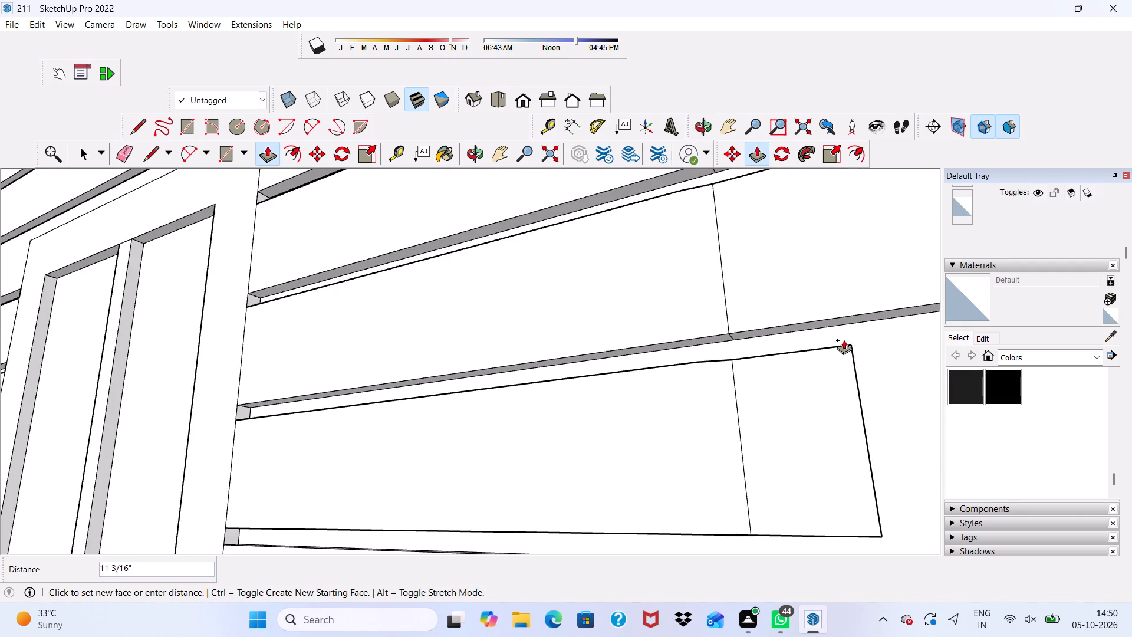
scroll(844, 340, "down", 4)
scroll(788, 337, "up", 1)
scroll(787, 340, "down", 3)
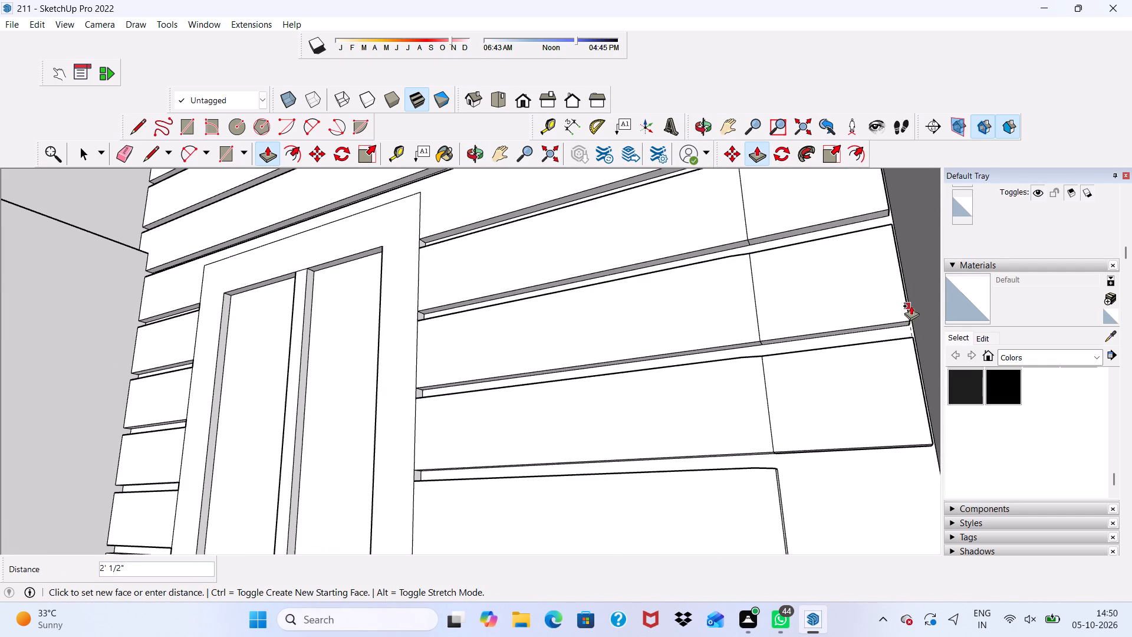
left_click(914, 303)
Push/pull the end face of the eighth wall band from the top about 2' 1" to the side wall.
scroll(792, 308, "down", 10)
scroll(773, 304, "up", 1)
scroll(774, 310, "down", 2)
middle_click_drag(795, 423, 771, 451)
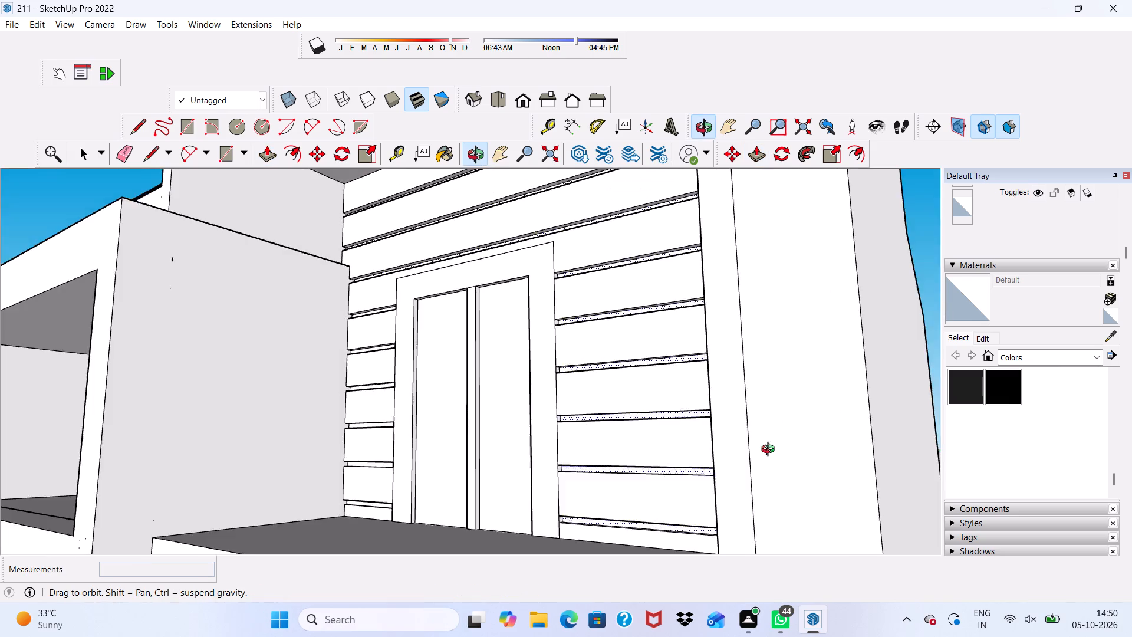
middle_click_drag(771, 451, 811, 418)
scroll(808, 421, "up", 1)
scroll(807, 421, "down", 1)
scroll(804, 419, "up", 8)
scroll(801, 387, "down", 1)
middle_click_drag(801, 432, 768, 410)
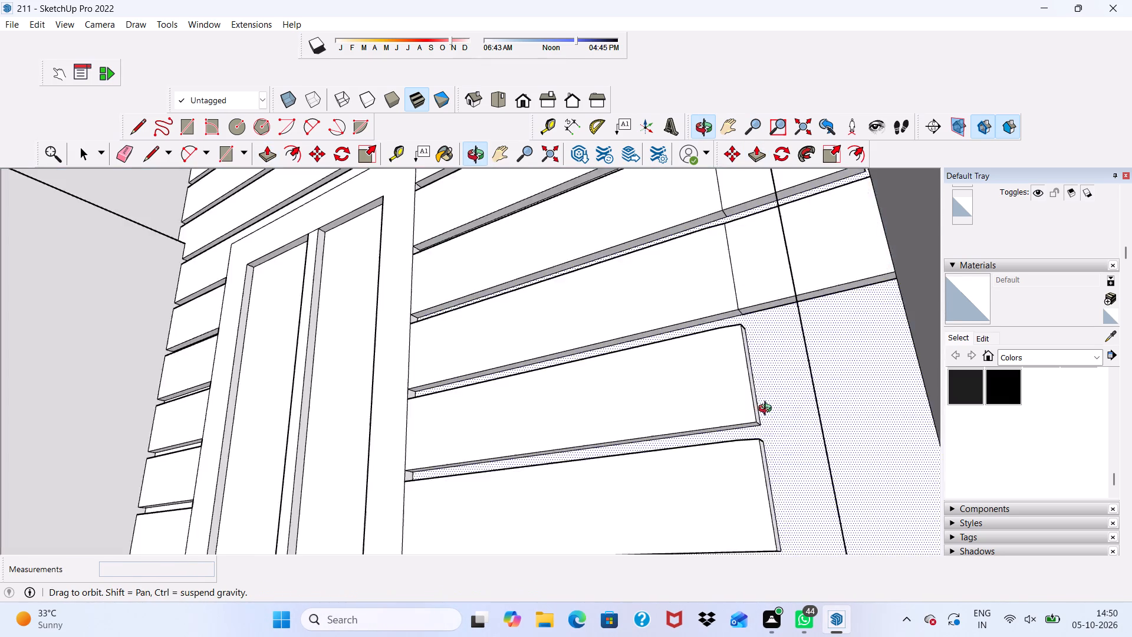
middle_click_drag(768, 410, 776, 420)
scroll(776, 417, "up", 12)
scroll(774, 330, "up", 2)
left_click(774, 329)
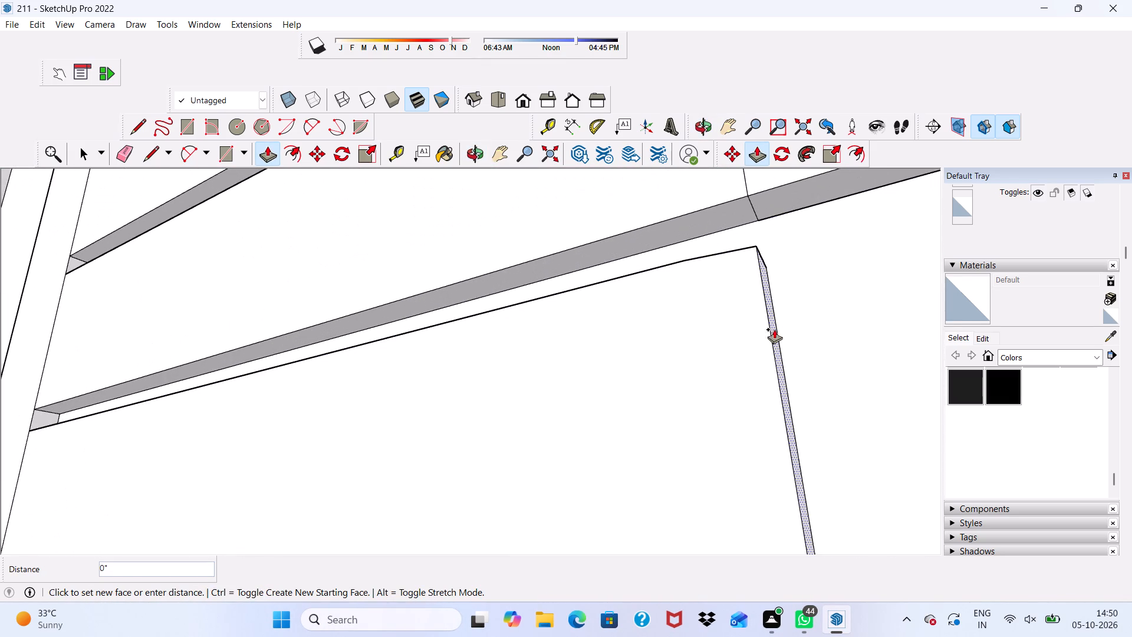
scroll(775, 327, "down", 19)
scroll(627, 329, "down", 4)
middle_click_drag(633, 349, 640, 346)
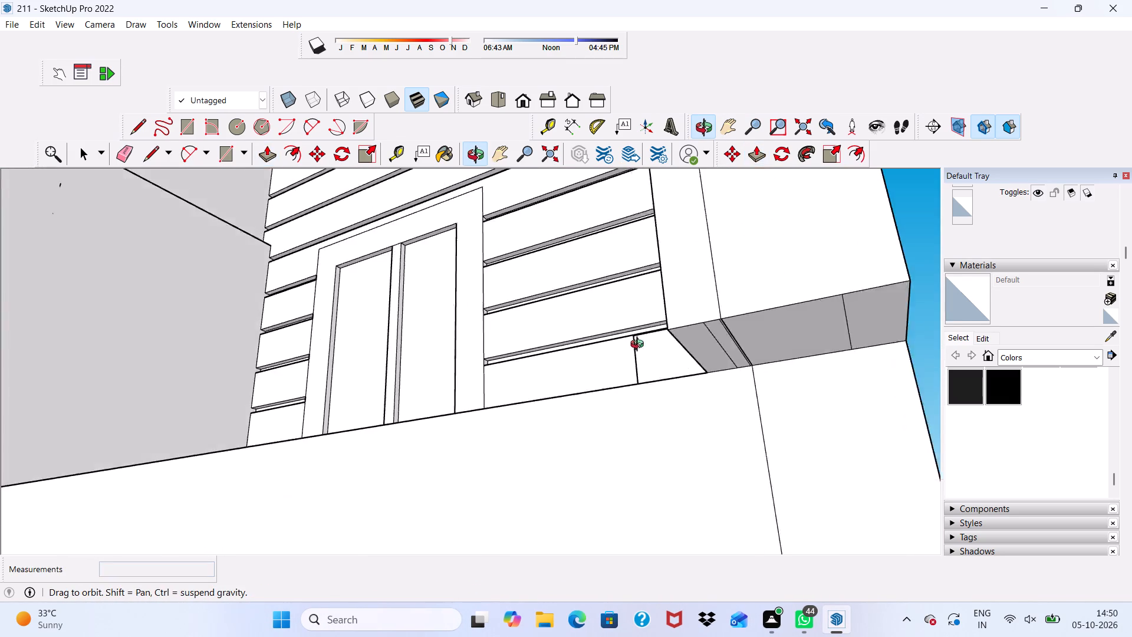
middle_click_drag(640, 346, 800, 343)
scroll(801, 346, "up", 9)
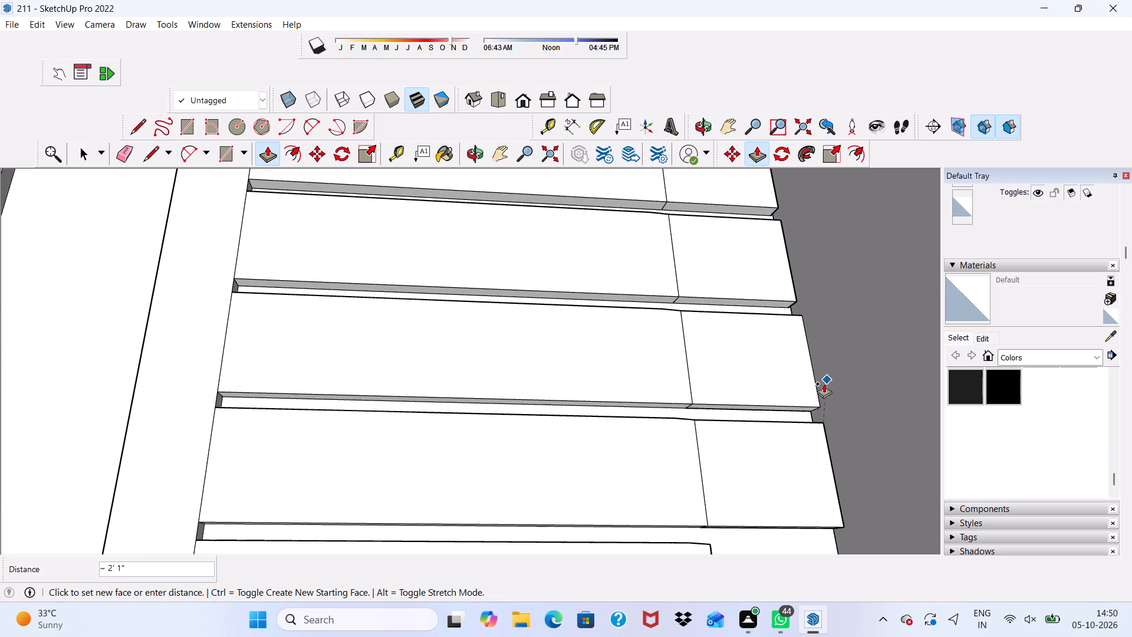
left_click(818, 390)
Extend the end of the ninth wall band from the top about 2' 1" to line up with the bands above.
scroll(667, 317, "down", 8)
middle_click_drag(646, 340, 554, 379)
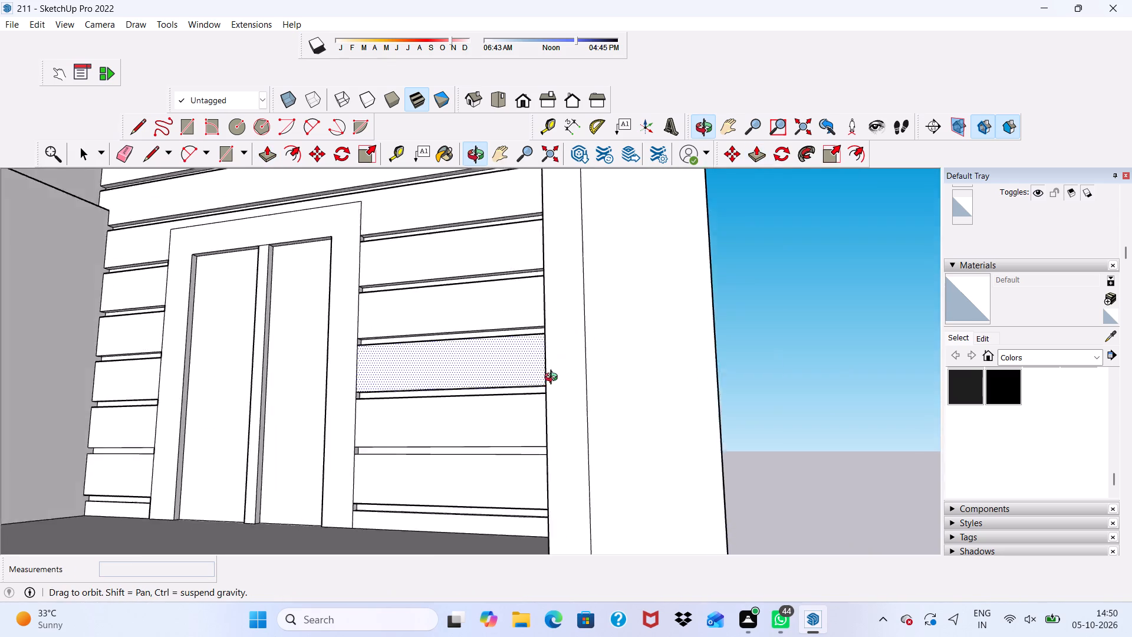
middle_click_drag(554, 379, 589, 362)
scroll(589, 362, "up", 9)
scroll(657, 435, "down", 1)
middle_click_drag(655, 444, 594, 436)
scroll(597, 432, "up", 5)
scroll(630, 445, "down", 1)
scroll(630, 445, "up", 8)
left_click(633, 442)
scroll(703, 402, "down", 9)
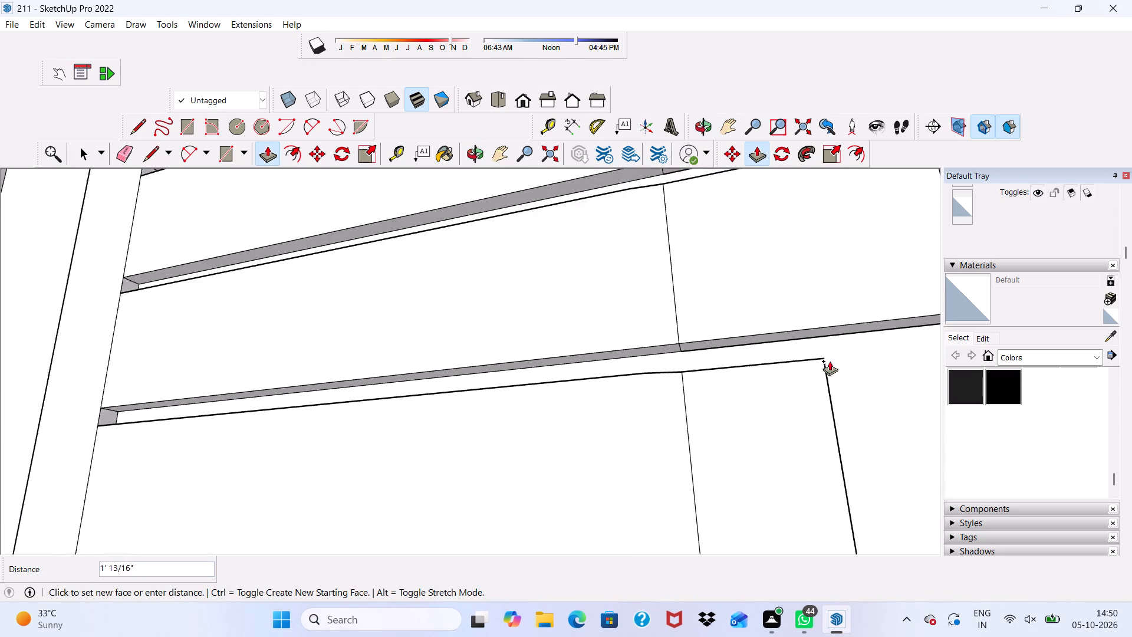
scroll(830, 361, "down", 5)
scroll(859, 356, "up", 1)
scroll(873, 361, "down", 1)
left_click_drag(932, 295, 923, 300)
Push/pull the end face of the lowest wall band, just above the floor, about 2' 11/16" to the side wall.
scroll(794, 285, "down", 11)
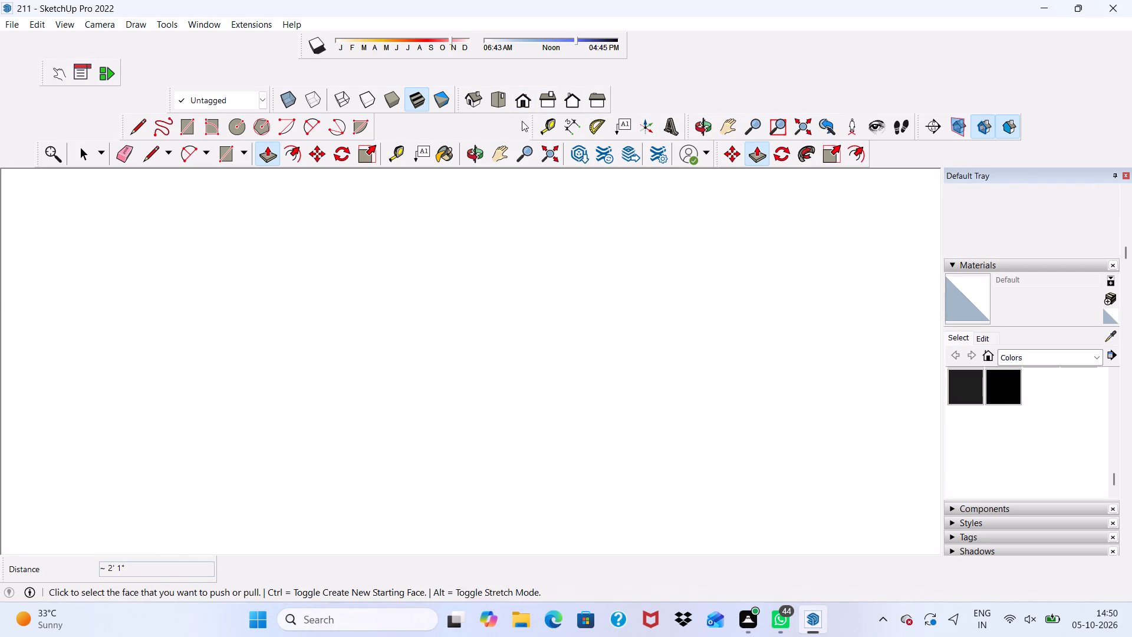
left_click(522, 100)
scroll(542, 205, "up", 1)
scroll(548, 216, "down", 7)
scroll(664, 260, "up", 1)
scroll(666, 267, "down", 1)
scroll(669, 272, "up", 1)
scroll(668, 262, "down", 11)
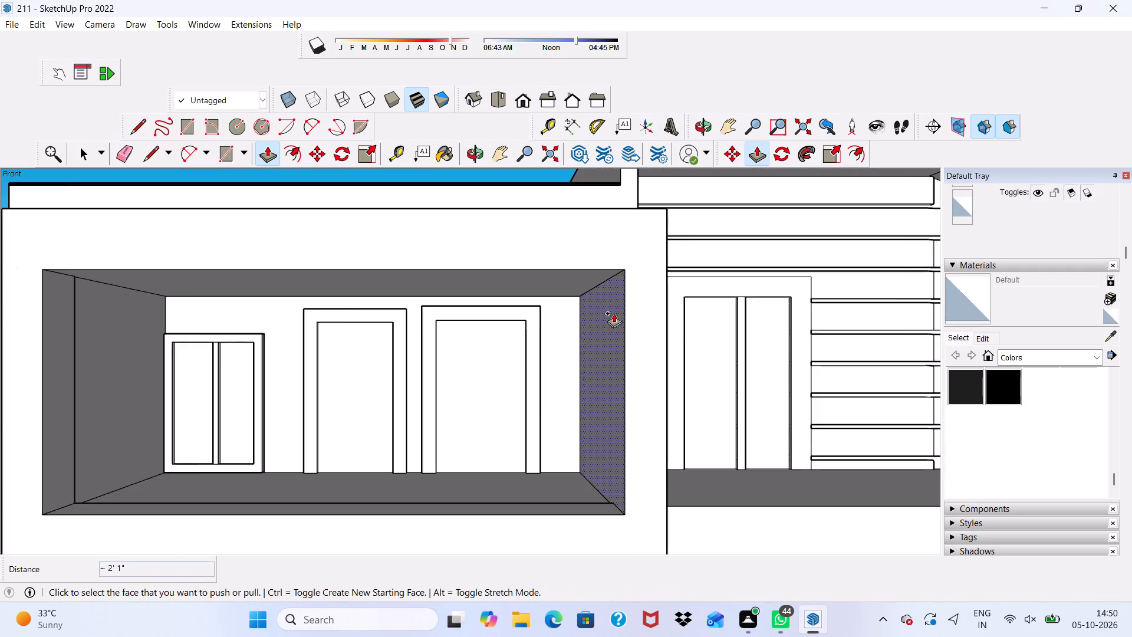
scroll(614, 313, "down", 4)
scroll(739, 378, "up", 4)
middle_click_drag(796, 434, 653, 432)
scroll(765, 524, "up", 17)
middle_click_drag(857, 482, 759, 481)
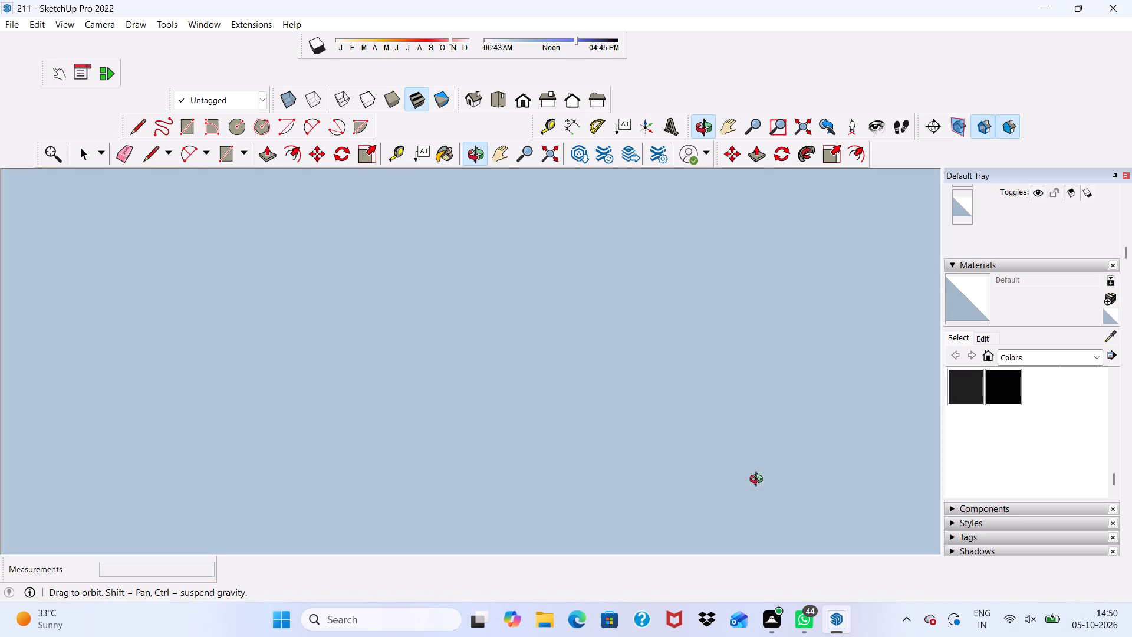
middle_click_drag(759, 481, 830, 498)
scroll(836, 492, "up", 11)
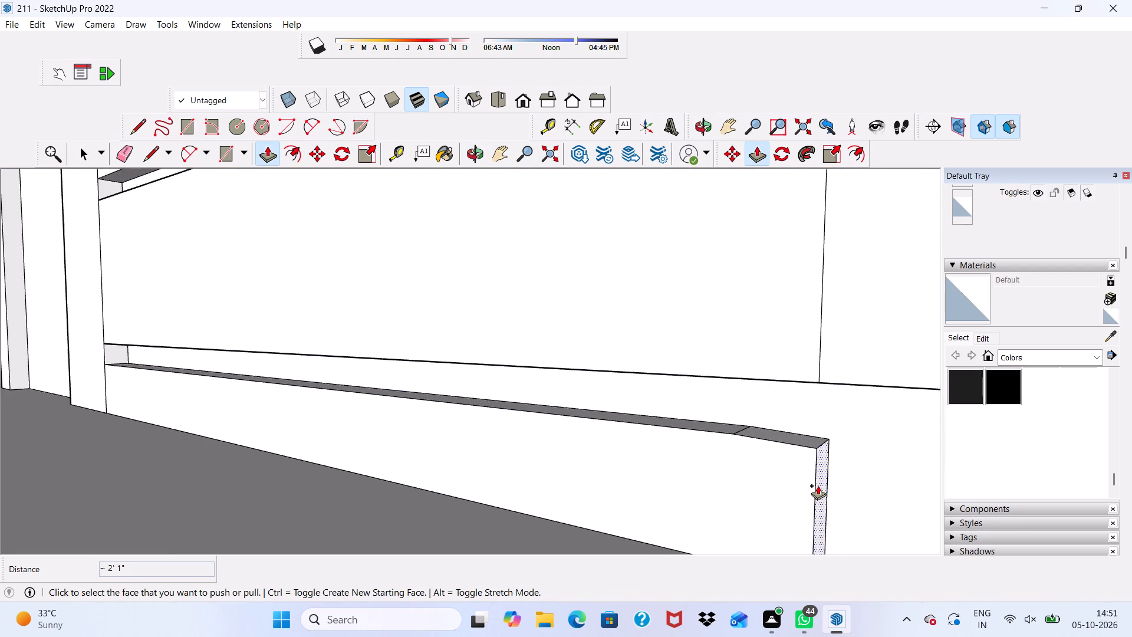
left_click(818, 485)
scroll(720, 473, "down", 13)
scroll(752, 400, "up", 1)
scroll(720, 422, "down", 20)
scroll(720, 422, "down", 7)
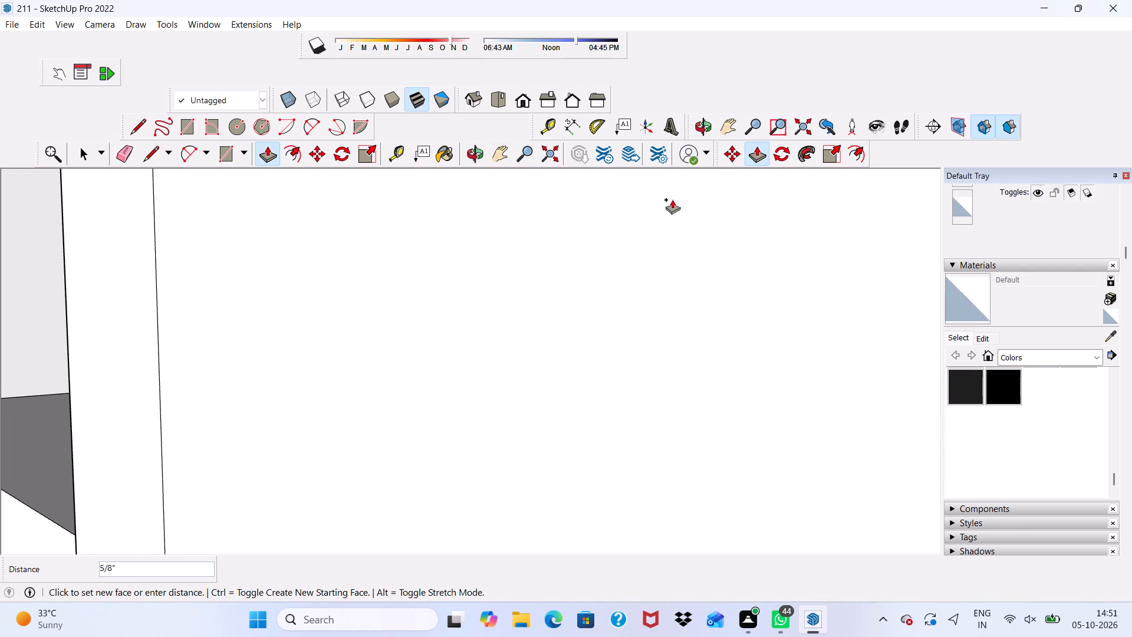
scroll(570, 191, "down", 20)
scroll(570, 191, "down", 1)
middle_click_drag(458, 457, 539, 441)
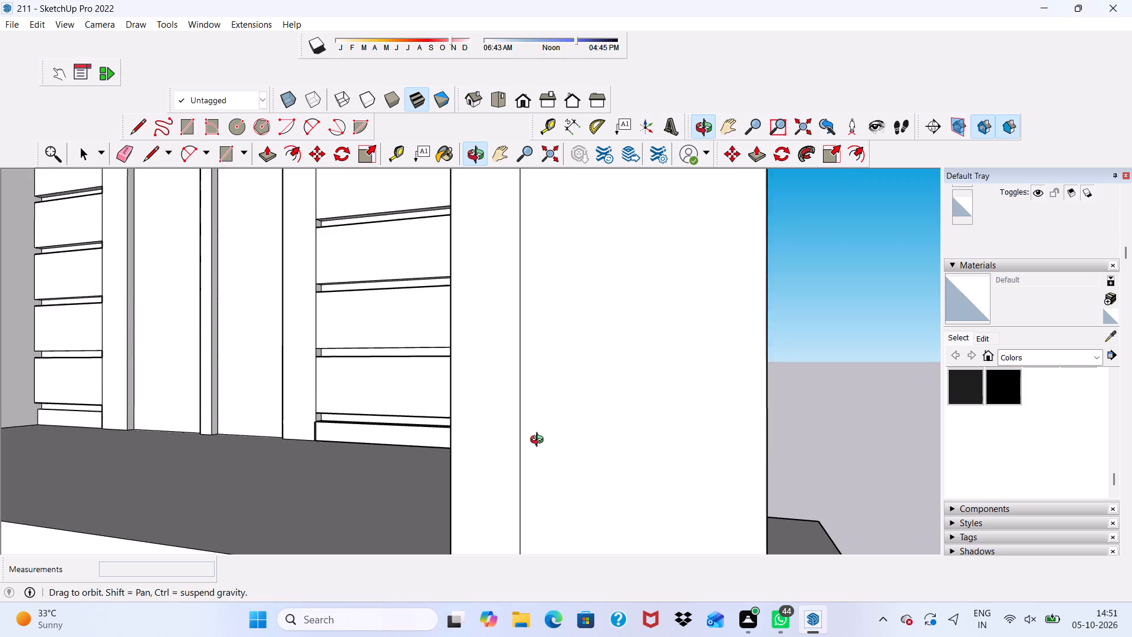
middle_click_drag(539, 441, 738, 442)
scroll(278, 408, "up", 9)
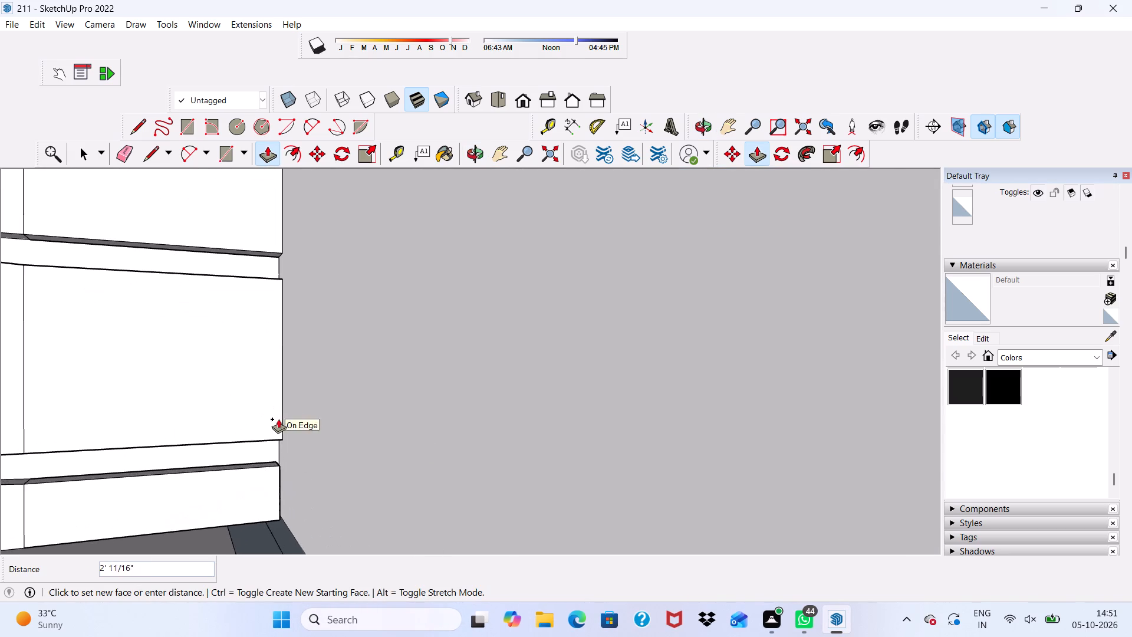
left_click(278, 419)
Erase the vertical seam lines where the fourth, fifth and sixth wall bands were extended toward the side wall.
key("space")
scroll(307, 449, "down", 1)
scroll(172, 392, "down", 12)
scroll(166, 371, "up", 1)
scroll(176, 389, "down", 4)
scroll(88, 370, "down", 10)
scroll(138, 156, "up", 4)
scroll(141, 198, "down", 4)
scroll(206, 303, "up", 1)
scroll(210, 308, "down", 1)
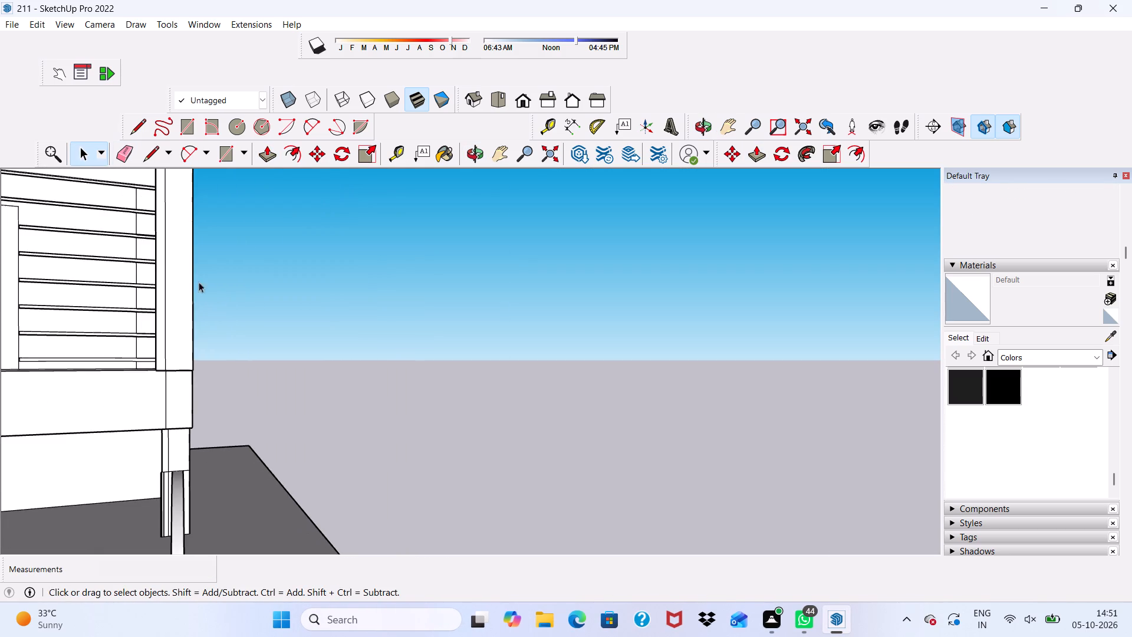
scroll(199, 282, "down", 2)
scroll(172, 326, "up", 2)
scroll(183, 335, "down", 2)
scroll(143, 173, "up", 8)
left_click(129, 151)
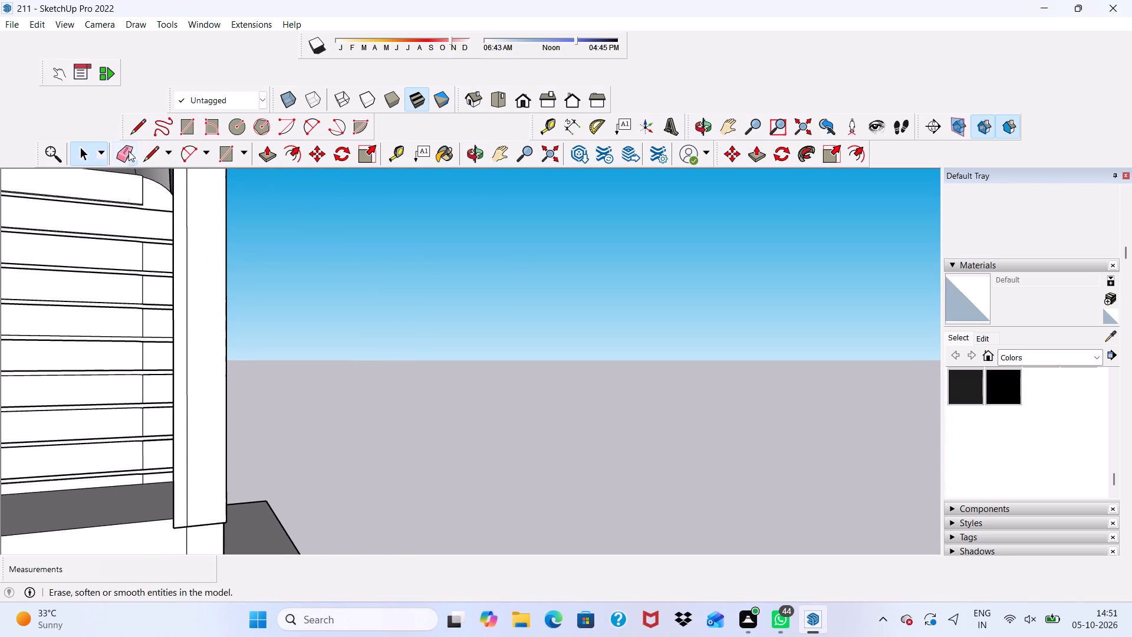
scroll(213, 274, "up", 4)
left_click(118, 252)
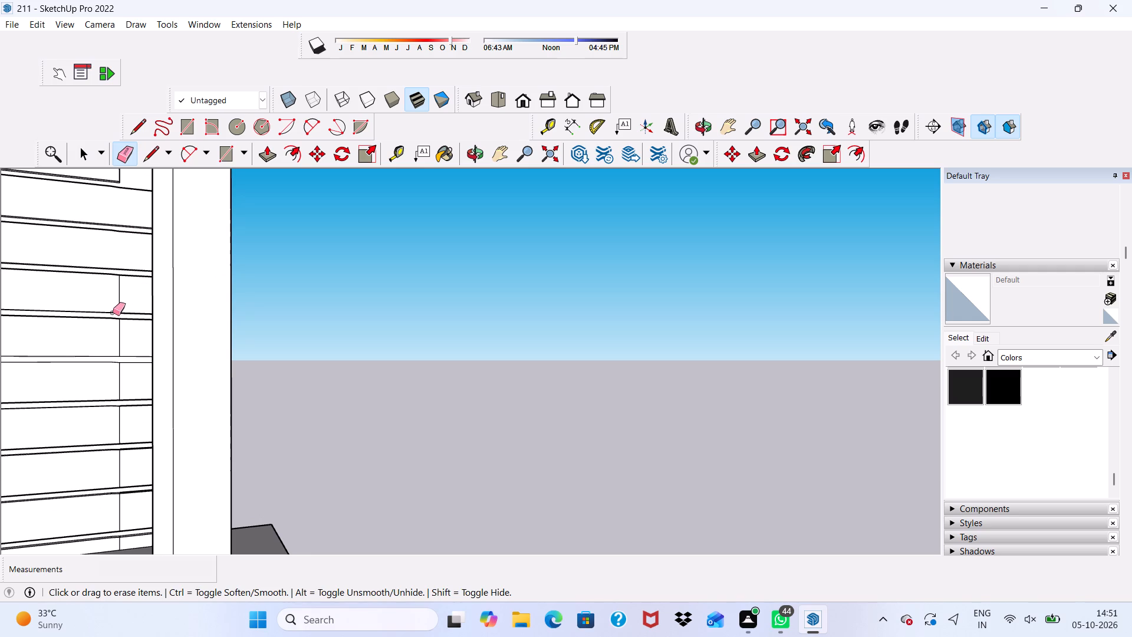
left_click(119, 300)
left_click(119, 340)
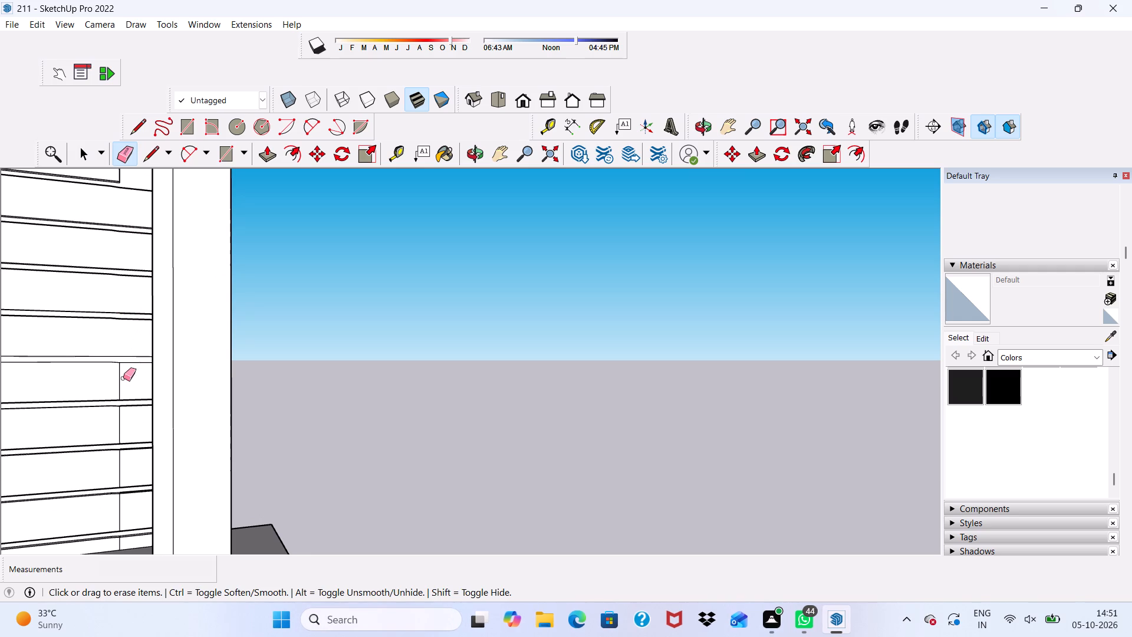
Erase the vertical seam lines on the four lowest extended wall bands, down to the floor.
left_click(122, 380)
scroll(118, 384, "down", 5)
scroll(87, 437, "up", 12)
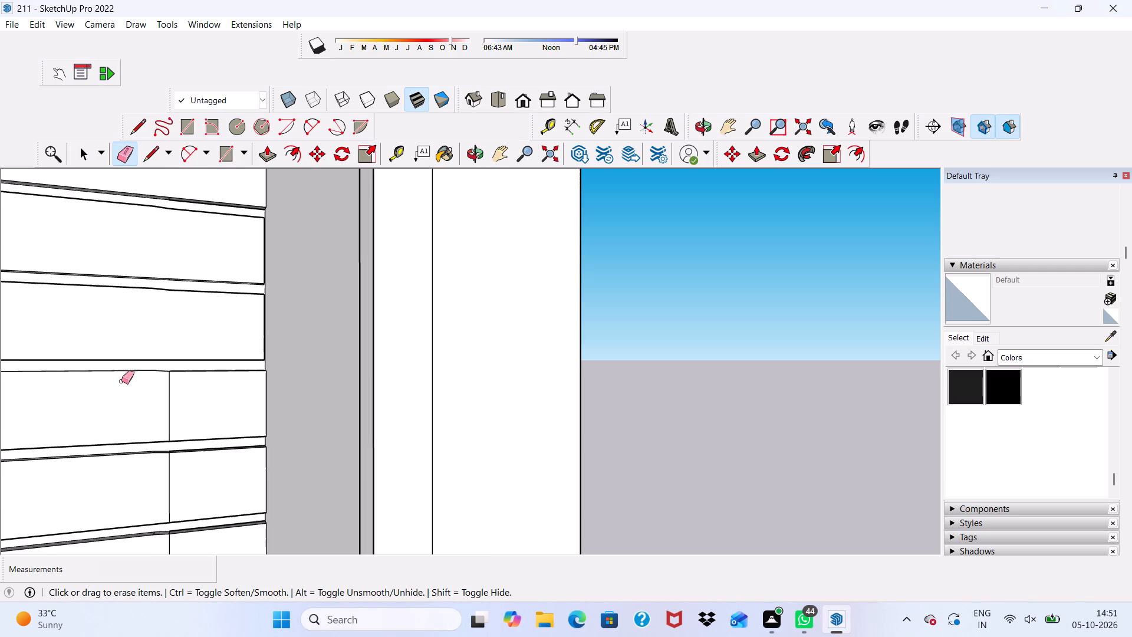
left_click(167, 398)
scroll(201, 481, "up", 2)
left_click(158, 491)
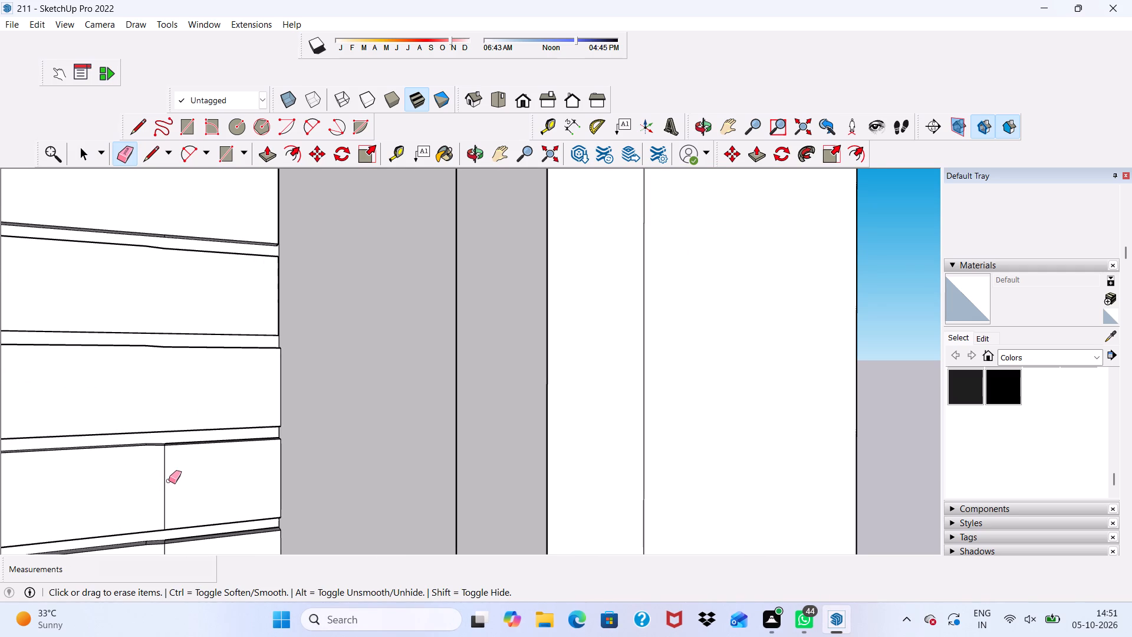
left_click(169, 481)
scroll(134, 407, "up", 2)
scroll(134, 403, "down", 10)
scroll(208, 535, "up", 9)
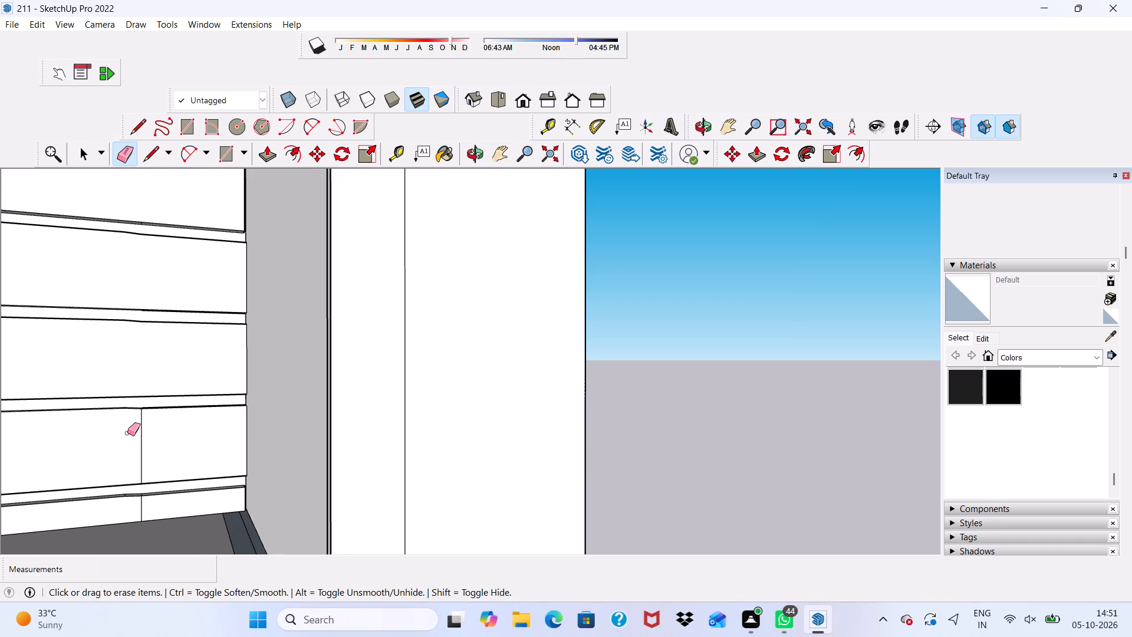
left_click_drag(141, 428, 149, 424)
scroll(164, 511, "up", 7)
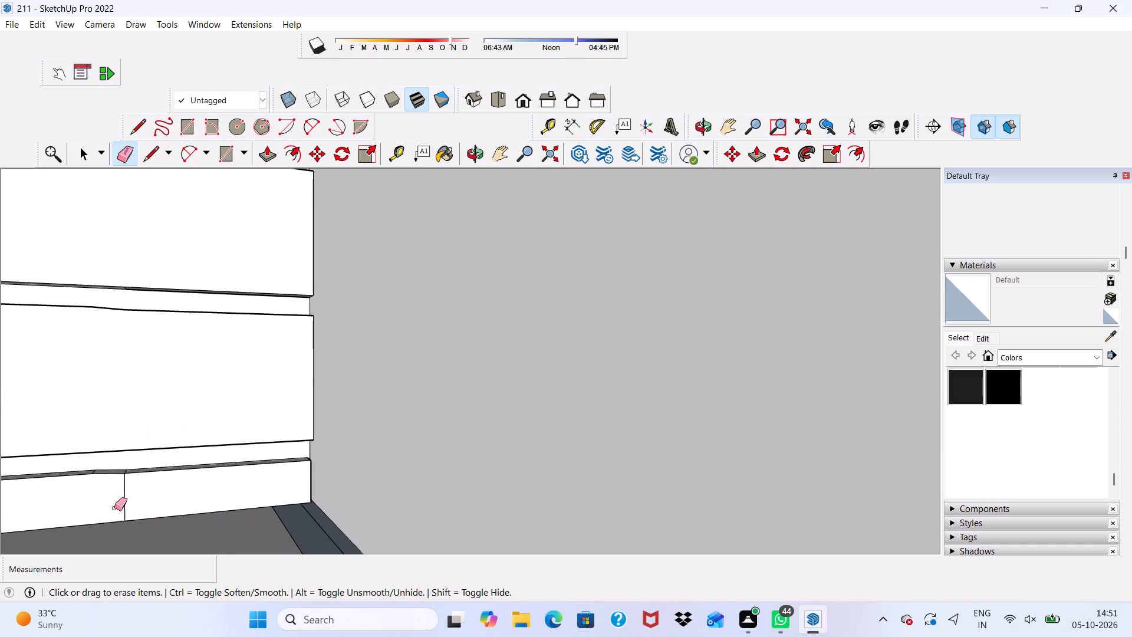
left_click(124, 503)
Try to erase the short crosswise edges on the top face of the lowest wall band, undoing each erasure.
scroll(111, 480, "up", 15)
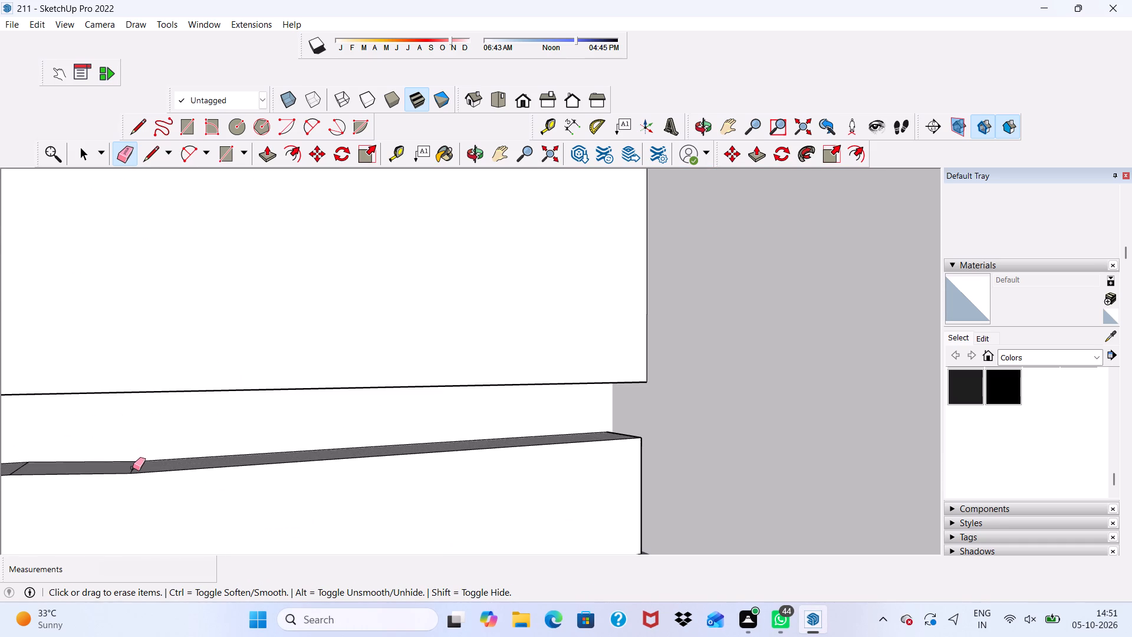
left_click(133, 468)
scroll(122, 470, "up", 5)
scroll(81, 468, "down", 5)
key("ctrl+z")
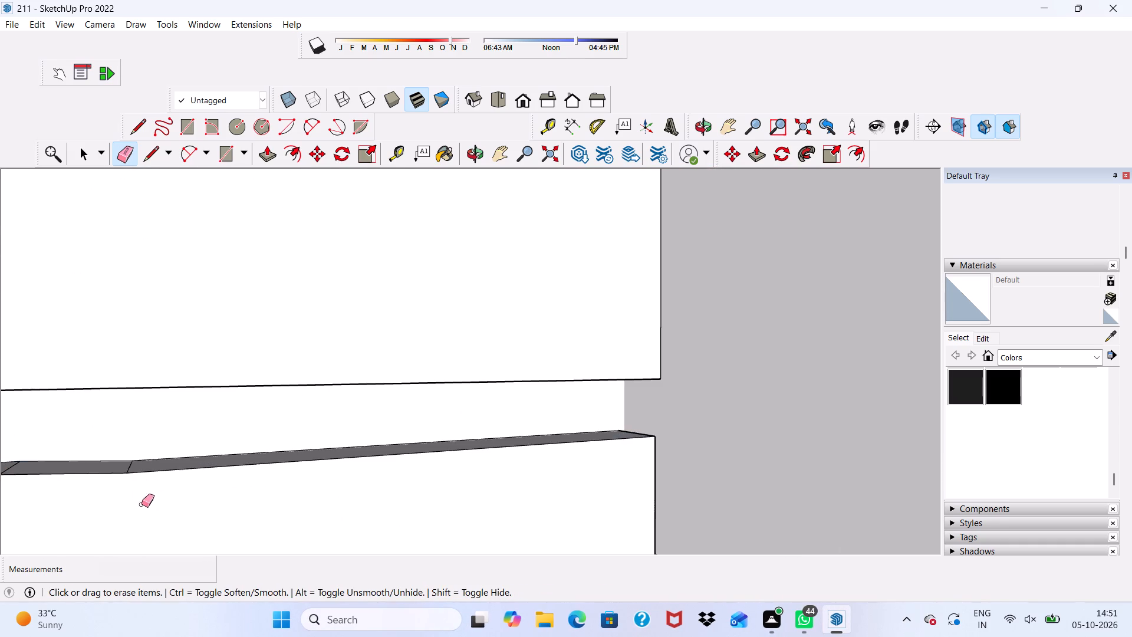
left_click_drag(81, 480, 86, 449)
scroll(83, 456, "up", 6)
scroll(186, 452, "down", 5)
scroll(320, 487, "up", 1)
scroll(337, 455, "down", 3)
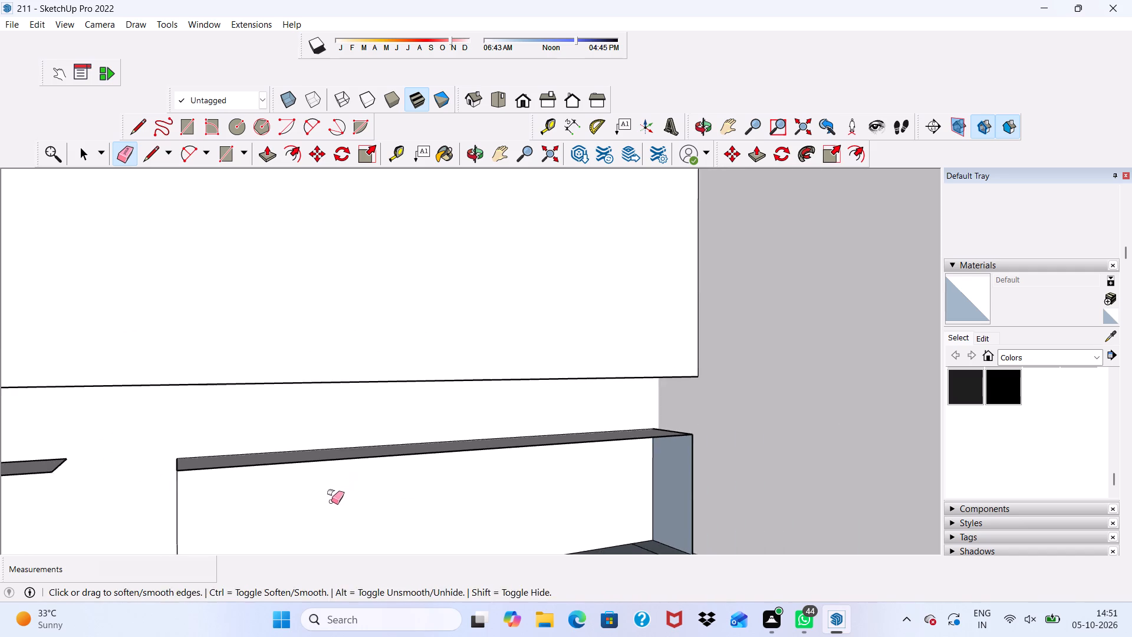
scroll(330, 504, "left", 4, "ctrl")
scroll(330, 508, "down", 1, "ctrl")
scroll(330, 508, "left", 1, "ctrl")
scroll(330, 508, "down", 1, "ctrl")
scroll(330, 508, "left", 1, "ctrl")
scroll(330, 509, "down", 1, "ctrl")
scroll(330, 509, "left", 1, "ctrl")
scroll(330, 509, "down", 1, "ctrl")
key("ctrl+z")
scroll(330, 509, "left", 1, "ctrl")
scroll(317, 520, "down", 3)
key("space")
Examine the finished wall bands and the house facade from the front and from angled views.
scroll(442, 458, "down", 5)
scroll(551, 385, "up", 3)
scroll(552, 395, "down", 3)
middle_click_drag(495, 449, 301, 379)
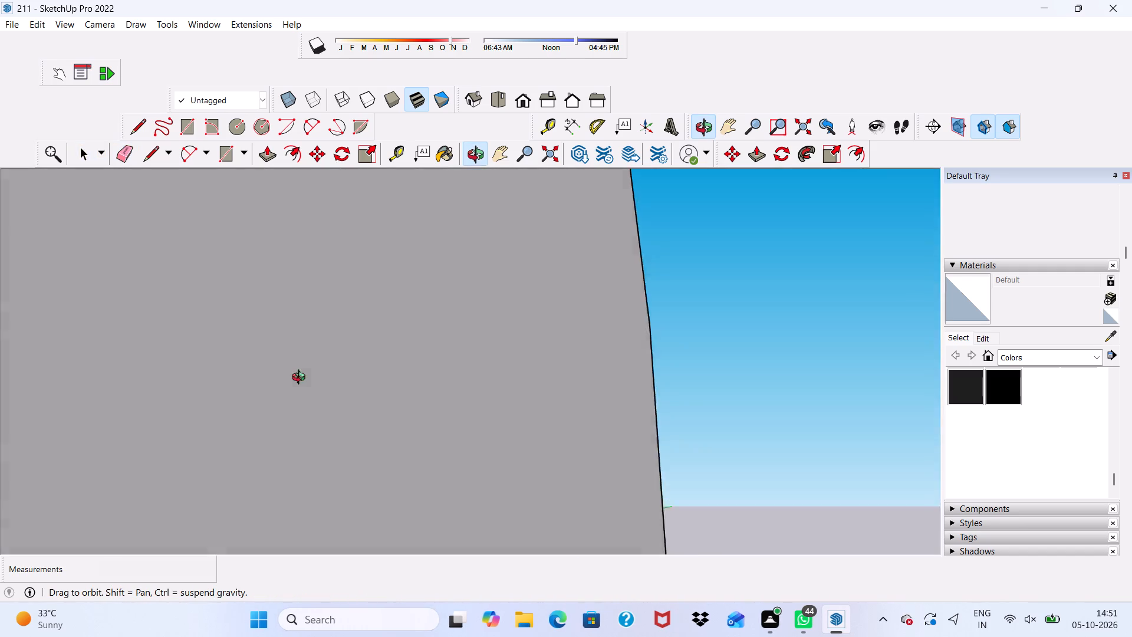
middle_click_drag(301, 379, 330, 384)
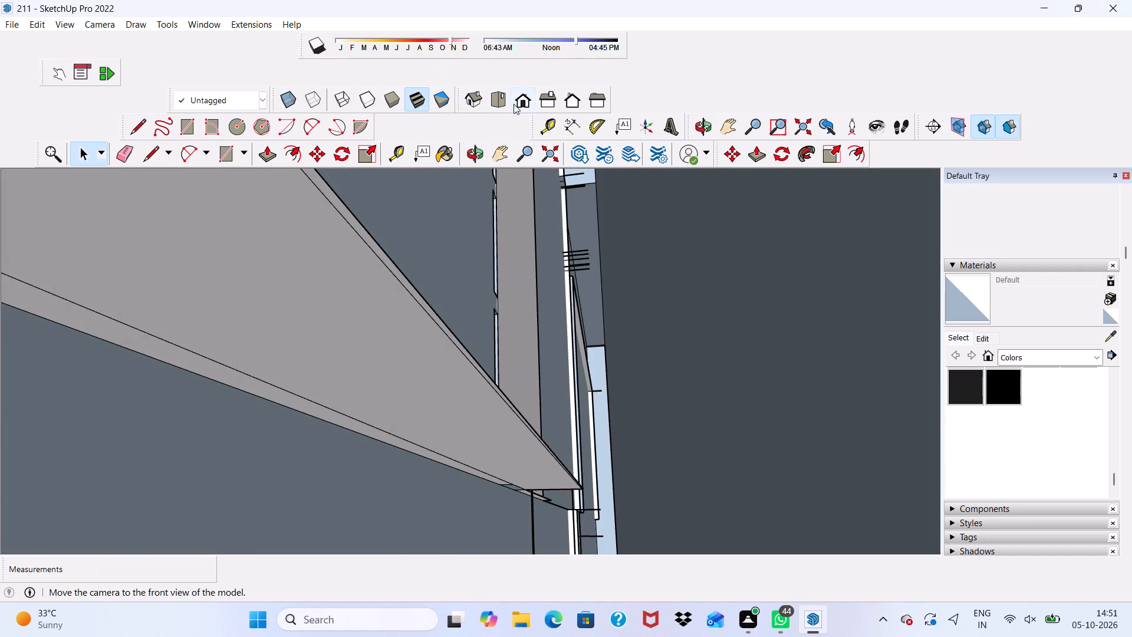
left_click(518, 100)
scroll(330, 236, "down", 7)
scroll(180, 166, "up", 1)
scroll(195, 193, "down", 1)
scroll(213, 216, "up", 1)
scroll(228, 227, "down", 17)
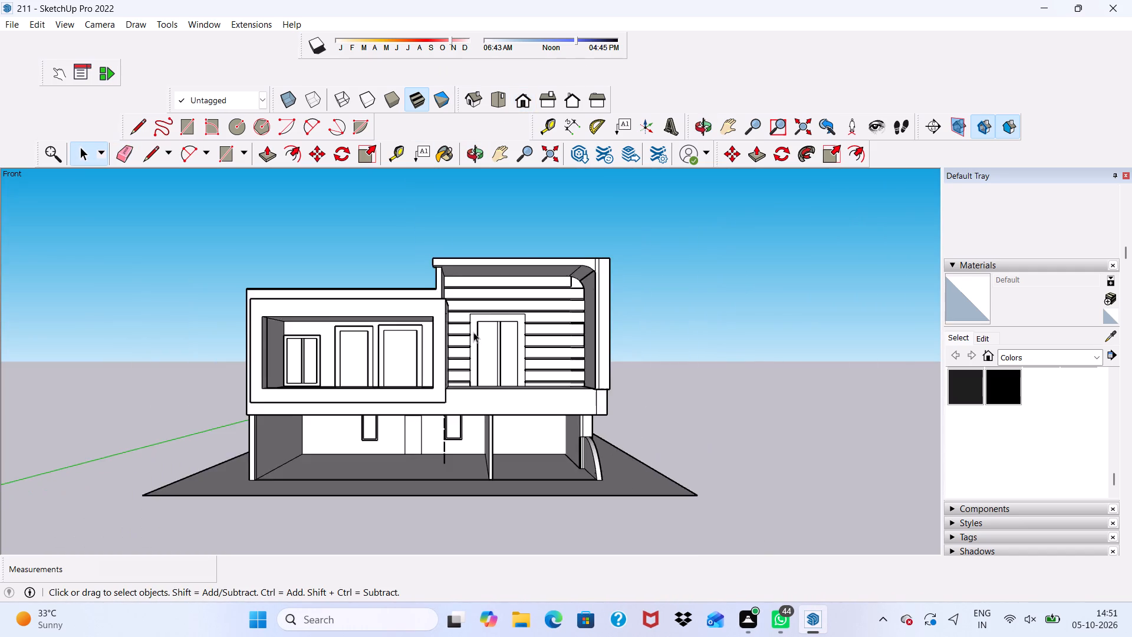
middle_click_drag(475, 332, 456, 340)
middle_click(456, 340)
scroll(462, 283, "up", 5)
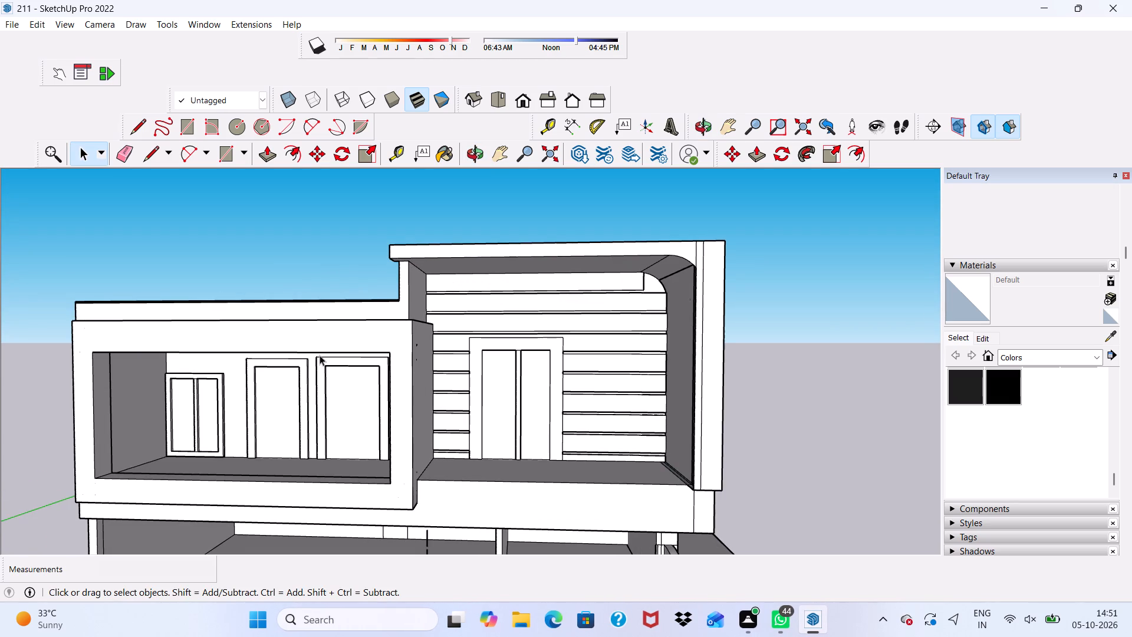
scroll(282, 342, "up", 1)
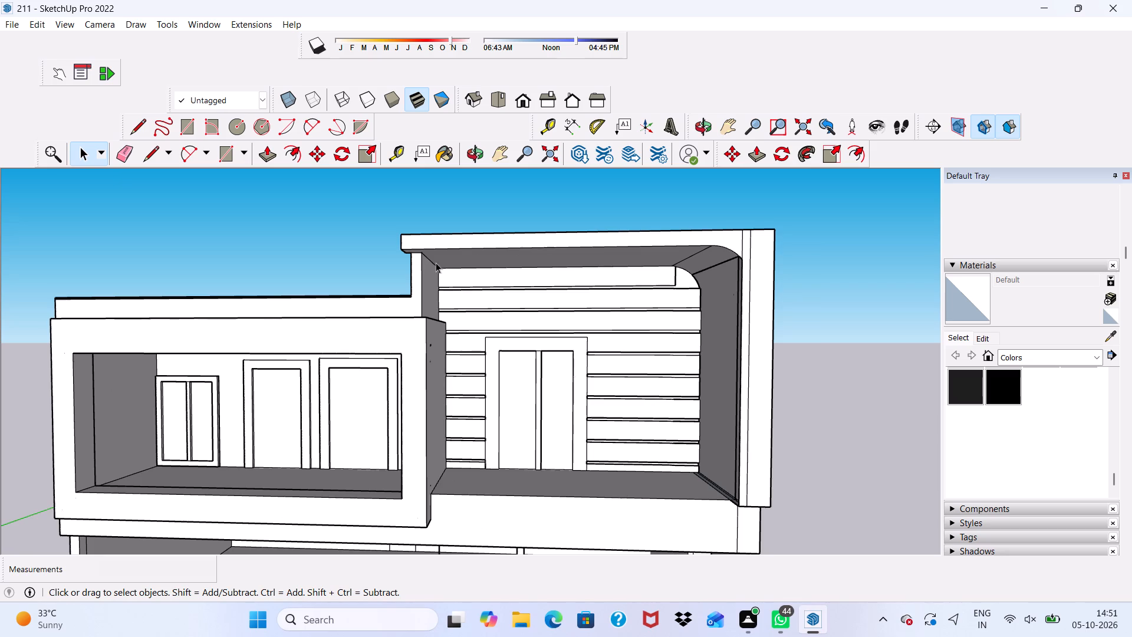
scroll(449, 260, "up", 1)
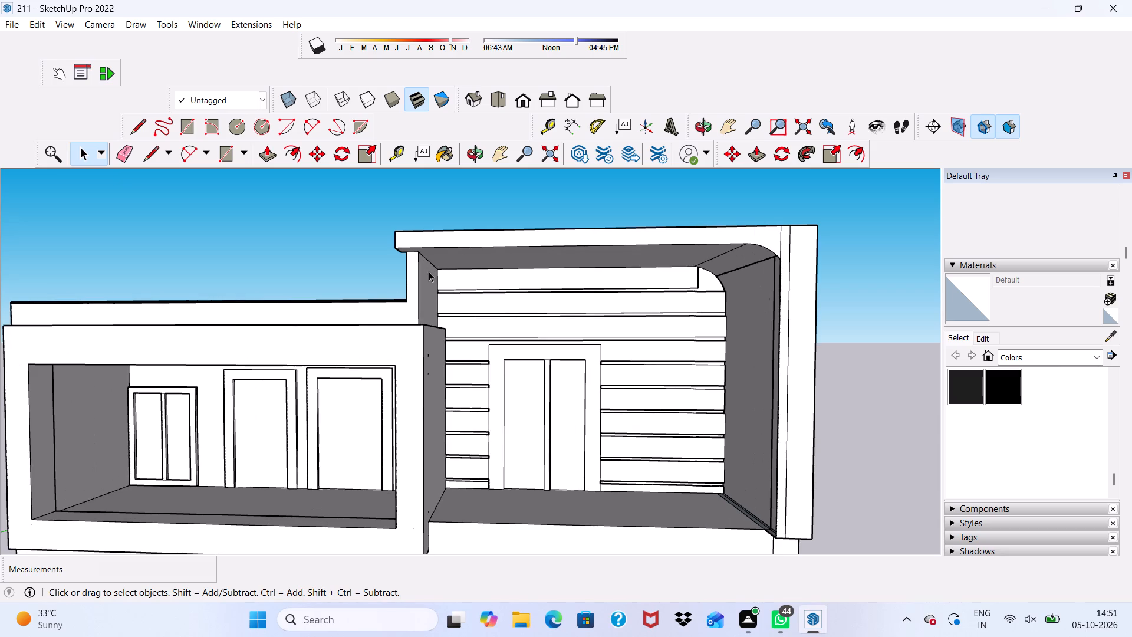
scroll(420, 291, "down", 3)
middle_click_drag(402, 295, 515, 319)
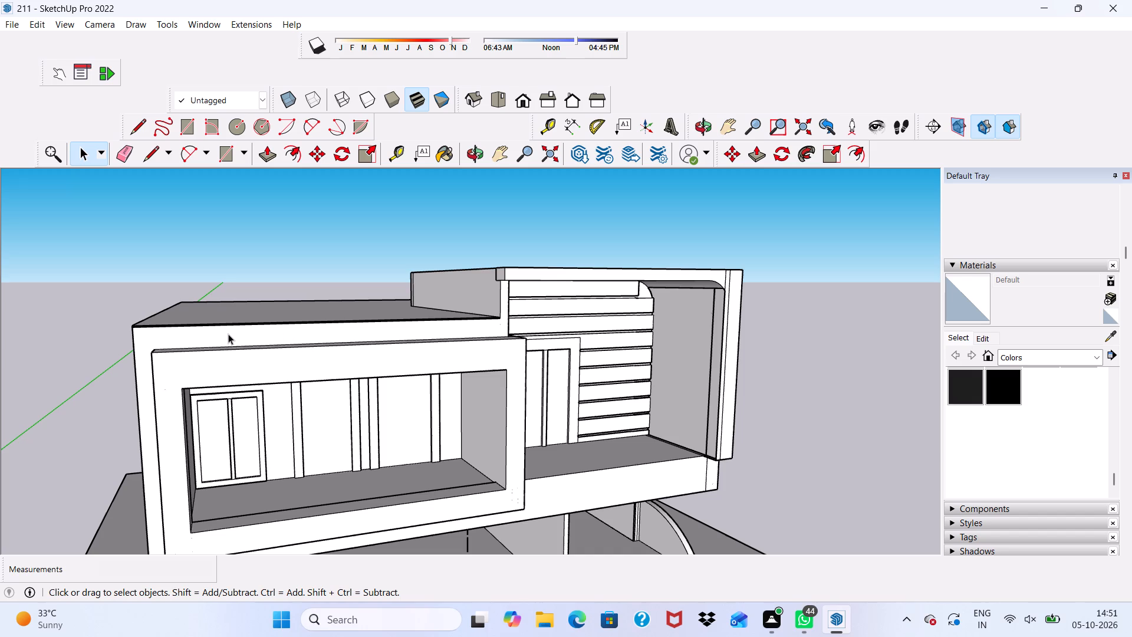
scroll(251, 349, "down", 4)
middle_click_drag(374, 337, 275, 338)
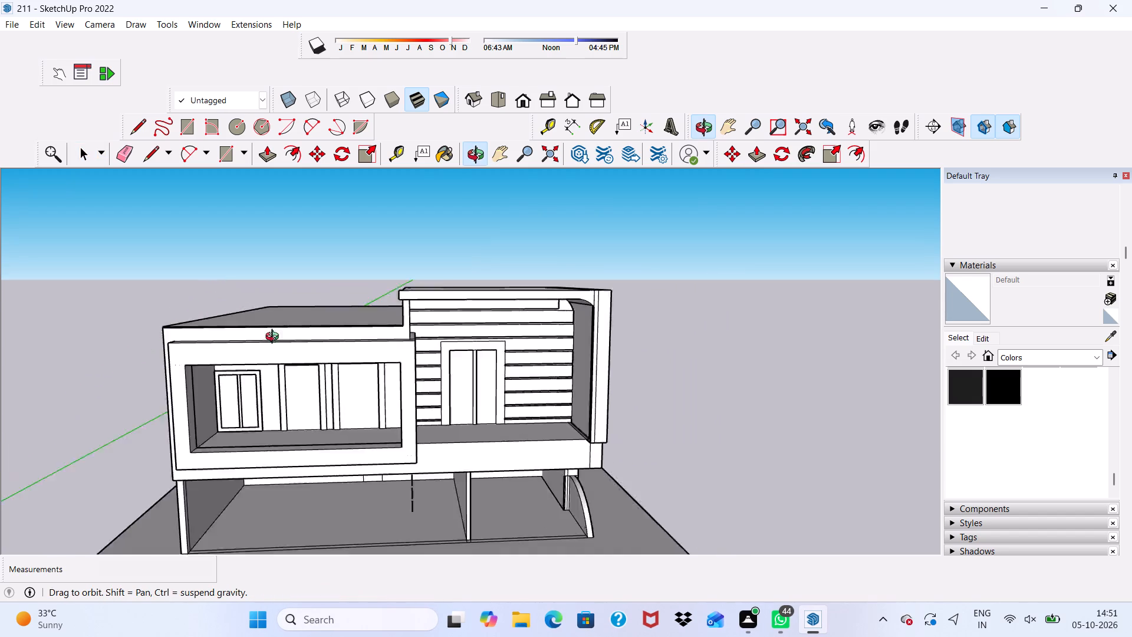
middle_click_drag(275, 338, 348, 357)
middle_click(348, 357)
scroll(305, 348, "up", 3)
scroll(305, 348, "down", 4)
middle_click_drag(327, 359, 325, 333)
middle_click(325, 333)
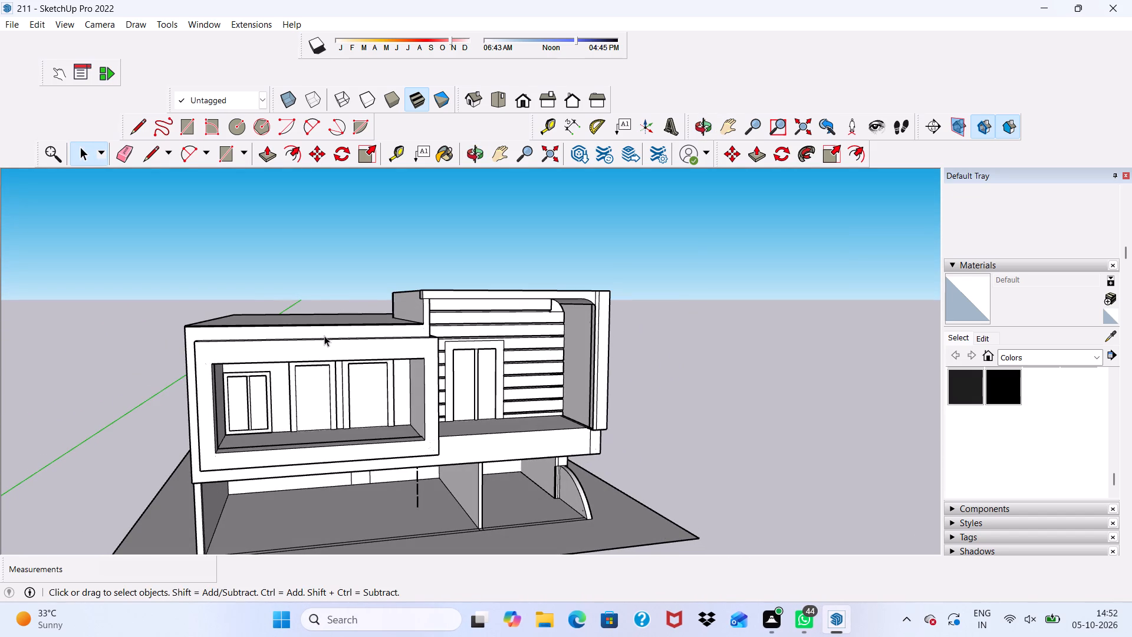
scroll(337, 350, "up", 1)
scroll(340, 352, "down", 3)
scroll(276, 284, "up", 3)
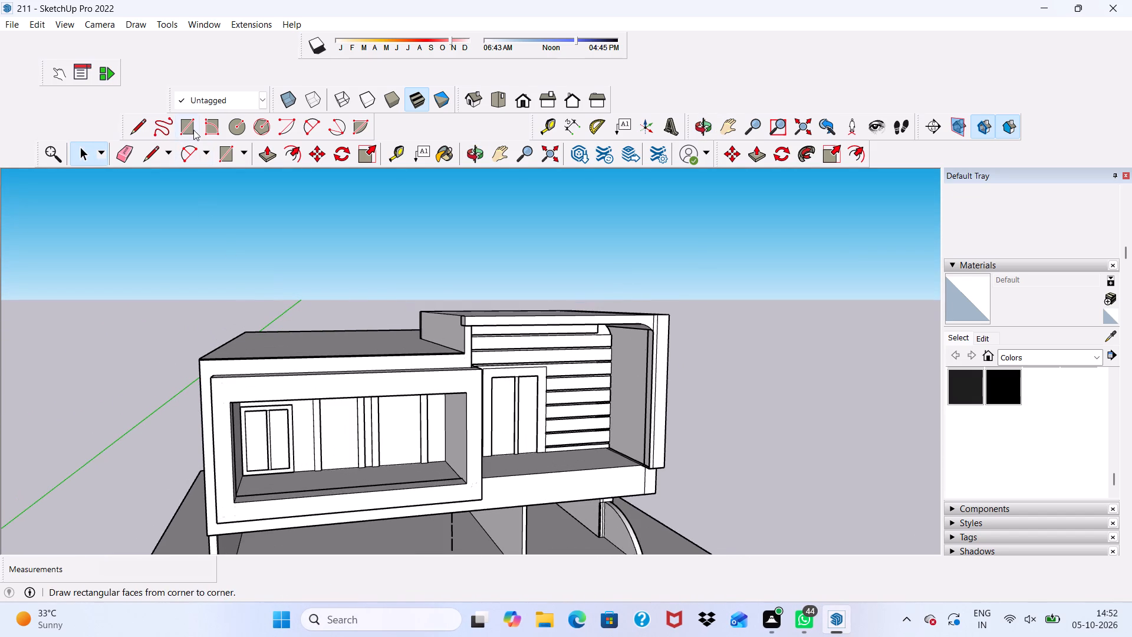
Draw a rectangle about 13' by 5' 6" standing above the lower roof edge, from the upper room's end post outward.
left_click(174, 123)
scroll(179, 126, "down", 2)
scroll(200, 157, "up", 1)
scroll(436, 324, "up", 12)
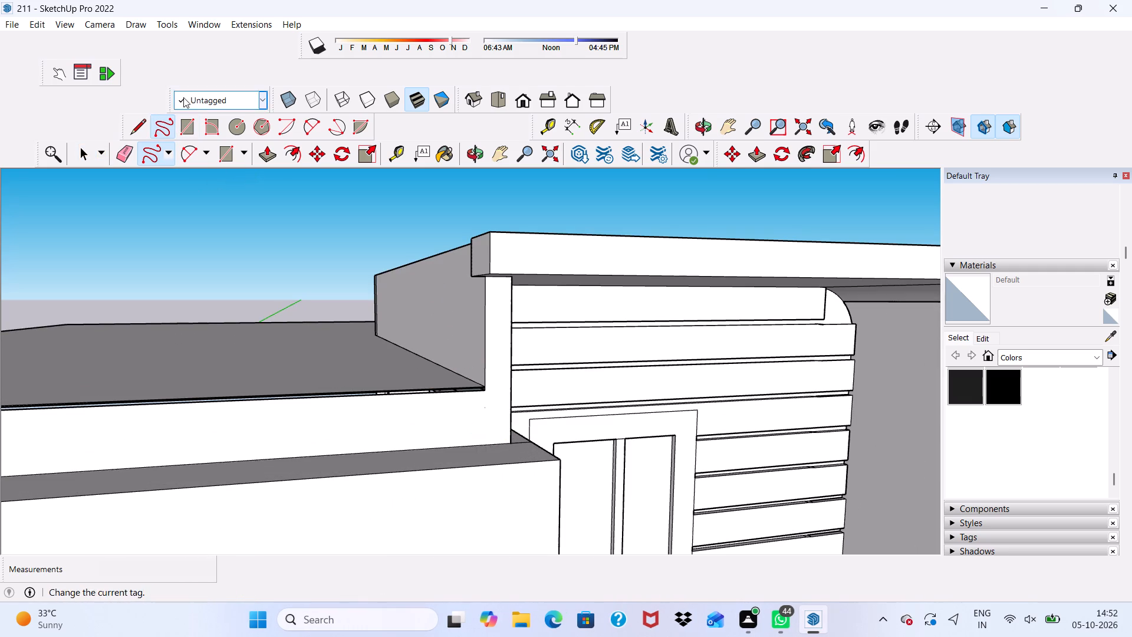
left_click(190, 123)
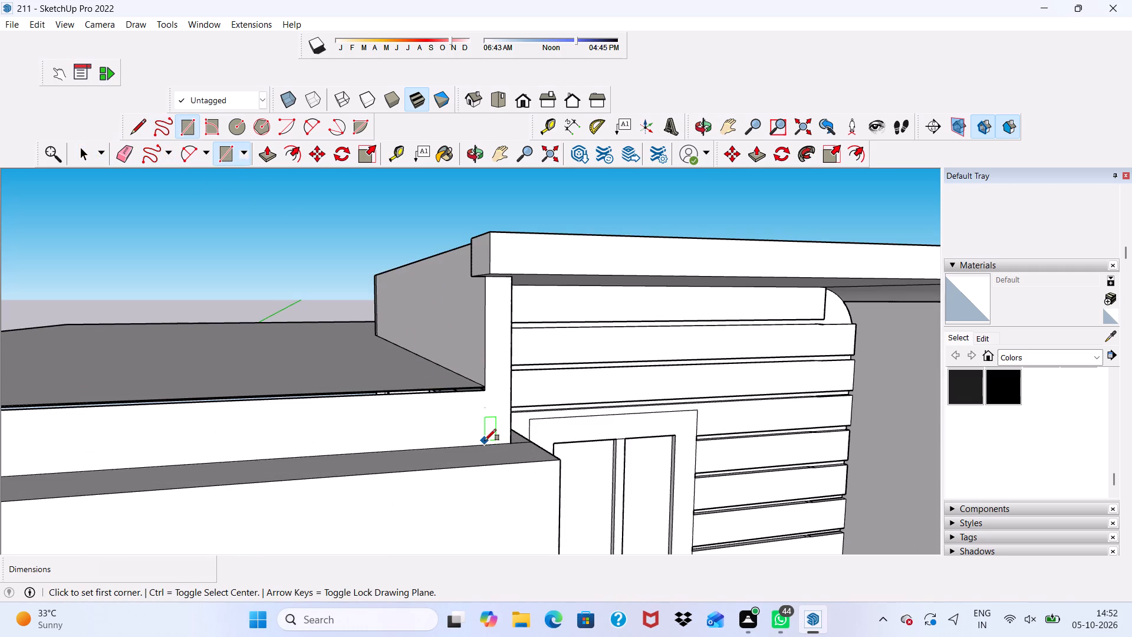
left_click(485, 448)
scroll(370, 226, "down", 4)
scroll(242, 243, "down", 2)
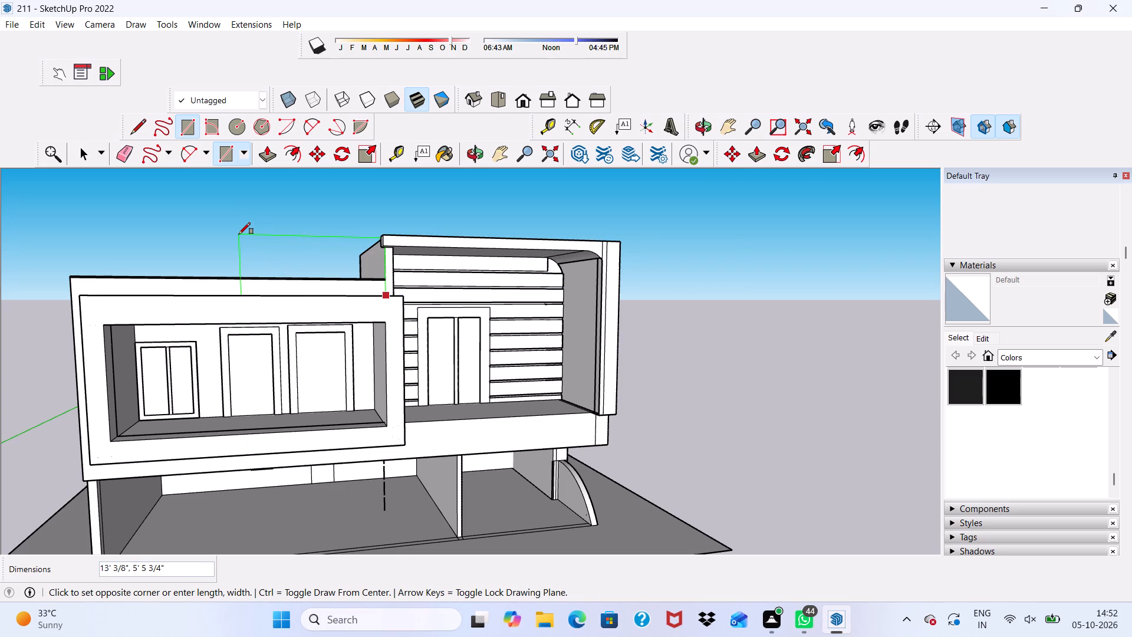
left_click(239, 234)
Push the end face of the upper roof's front band in about 4 5/8", flush with the post below.
scroll(258, 249, "down", 4)
middle_click_drag(271, 253, 253, 353)
scroll(294, 281, "up", 5)
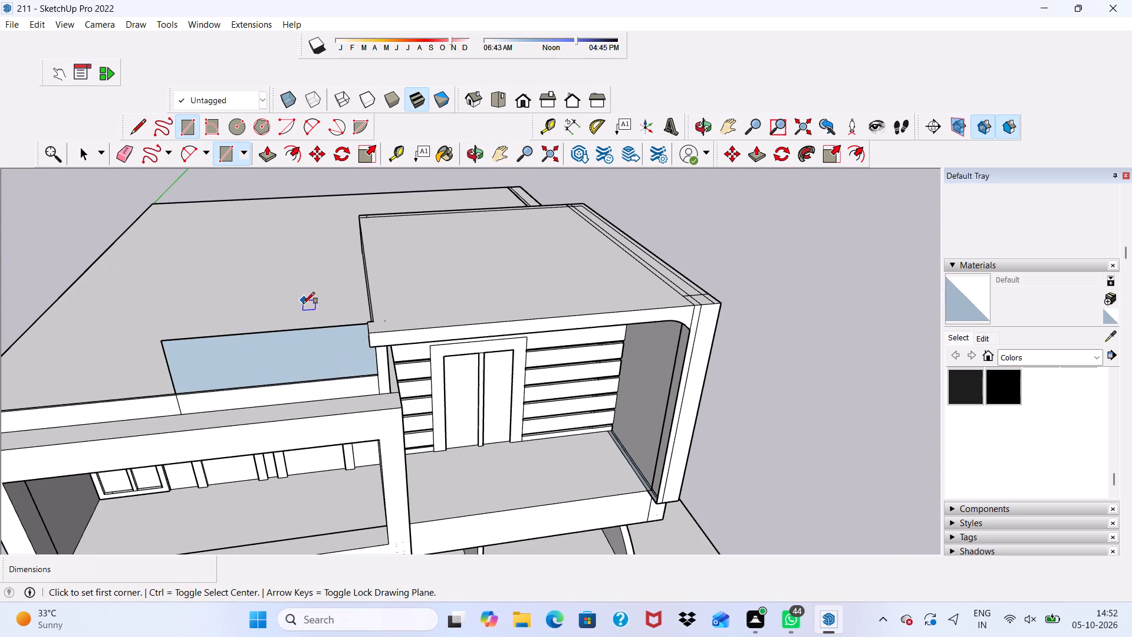
key("space")
middle_click_drag(214, 336, 323, 320)
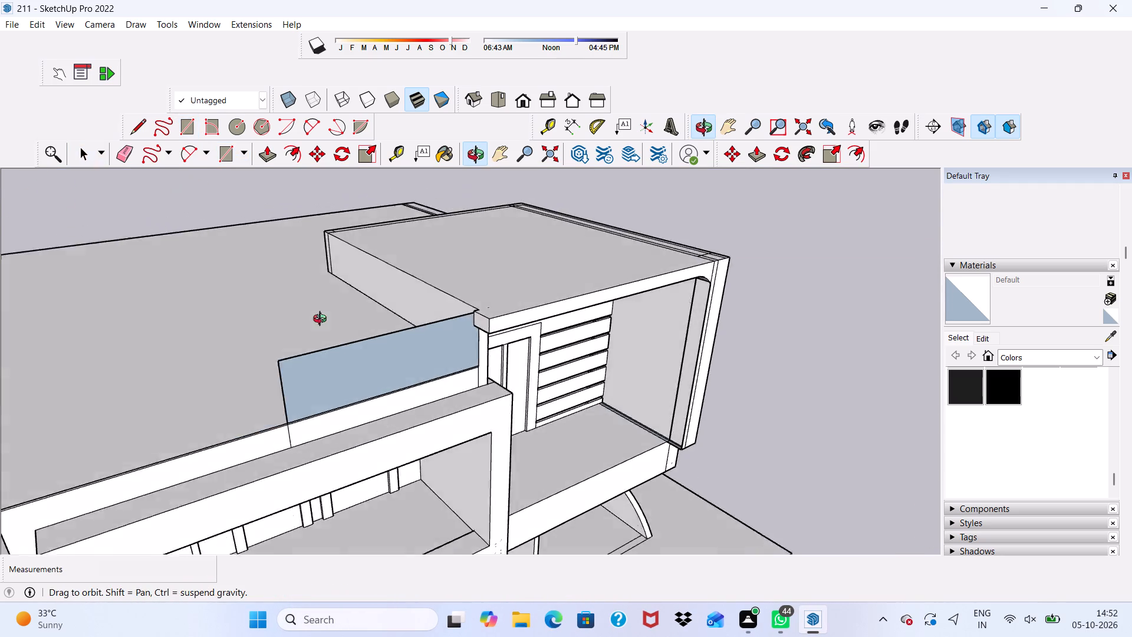
middle_click_drag(323, 320, 350, 313)
scroll(481, 310, "up", 7)
left_click(556, 306)
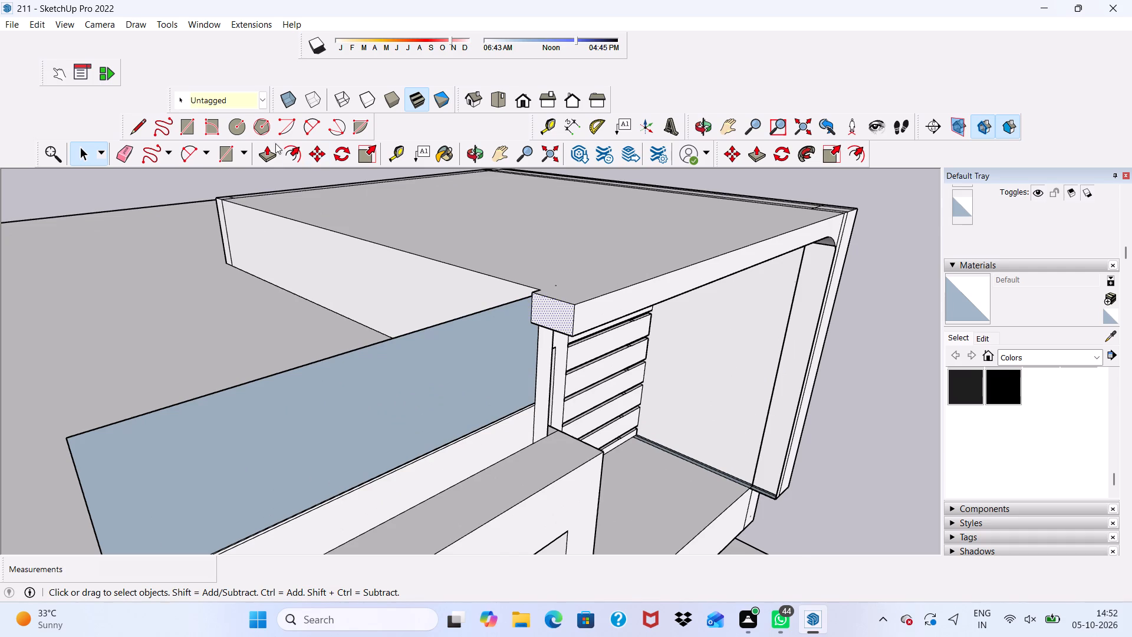
left_click(266, 147)
left_click_drag(559, 308, 571, 295)
scroll(488, 258, "down", 3)
scroll(495, 274, "up", 1)
middle_click_drag(498, 283, 498, 283)
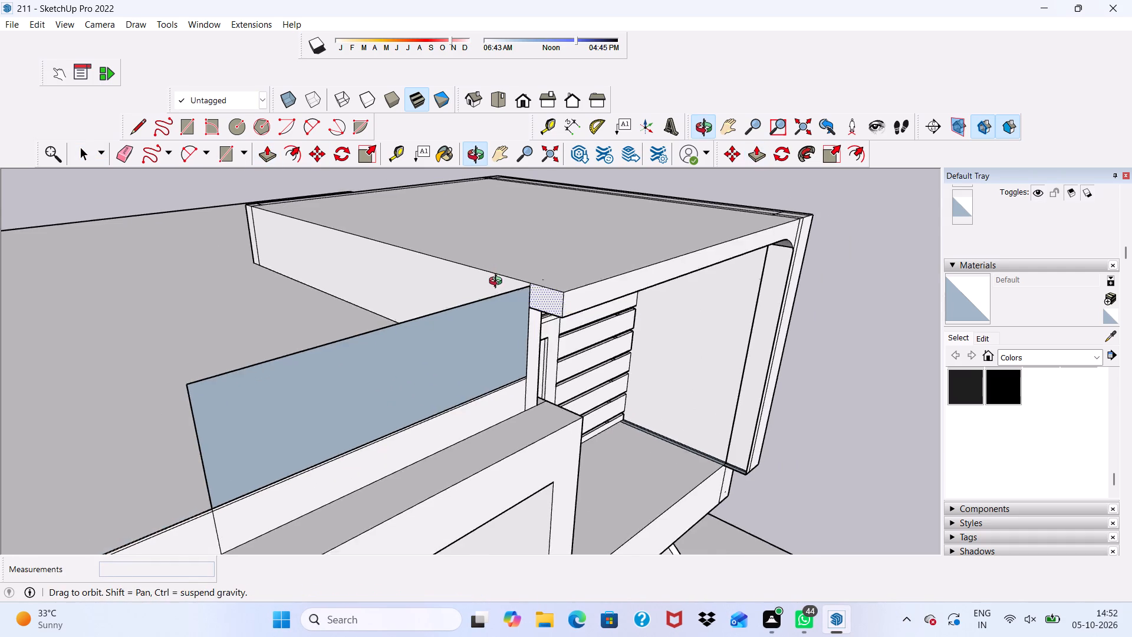
middle_click_drag(498, 283, 391, 212)
scroll(396, 222, "up", 4)
scroll(377, 201, "down", 3)
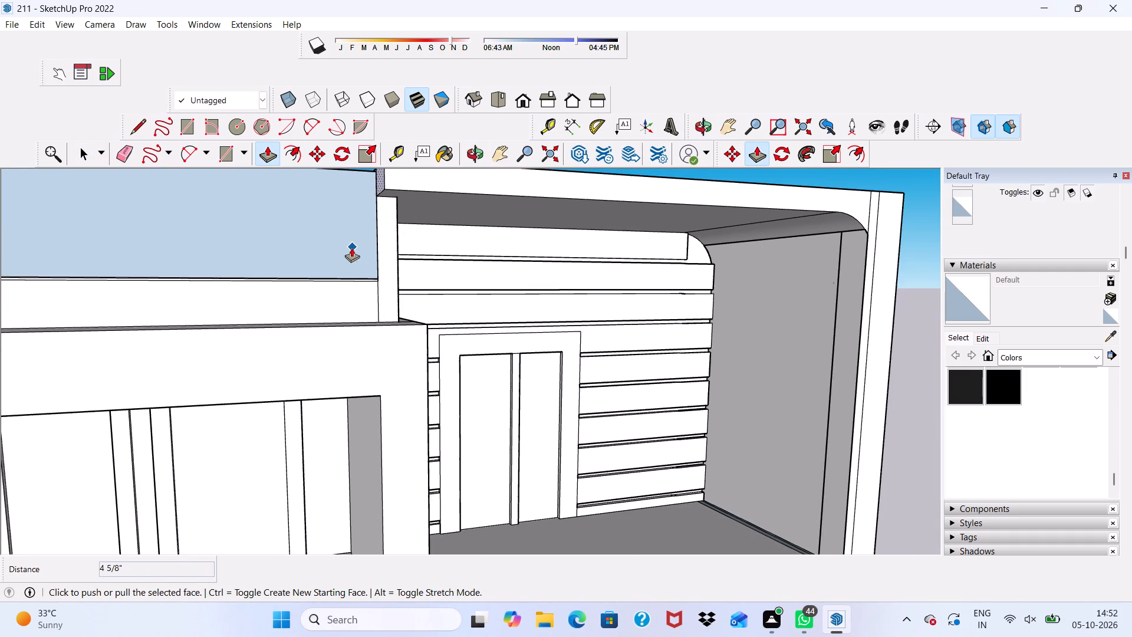
scroll(343, 243, "down", 2)
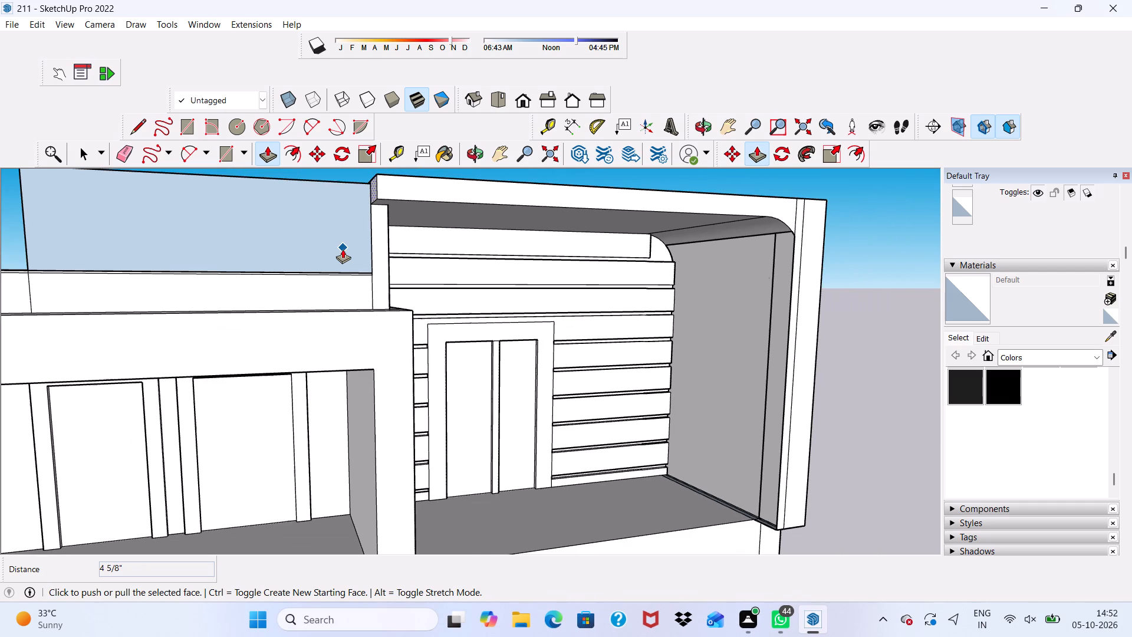
key("space")
Draw an arc of about 1' 11" radius across the upper outer corner of the new rectangle.
scroll(210, 219, "down", 8)
middle_click_drag(240, 241, 172, 279)
scroll(169, 270, "up", 1)
scroll(168, 269, "down", 1)
scroll(167, 268, "up", 2)
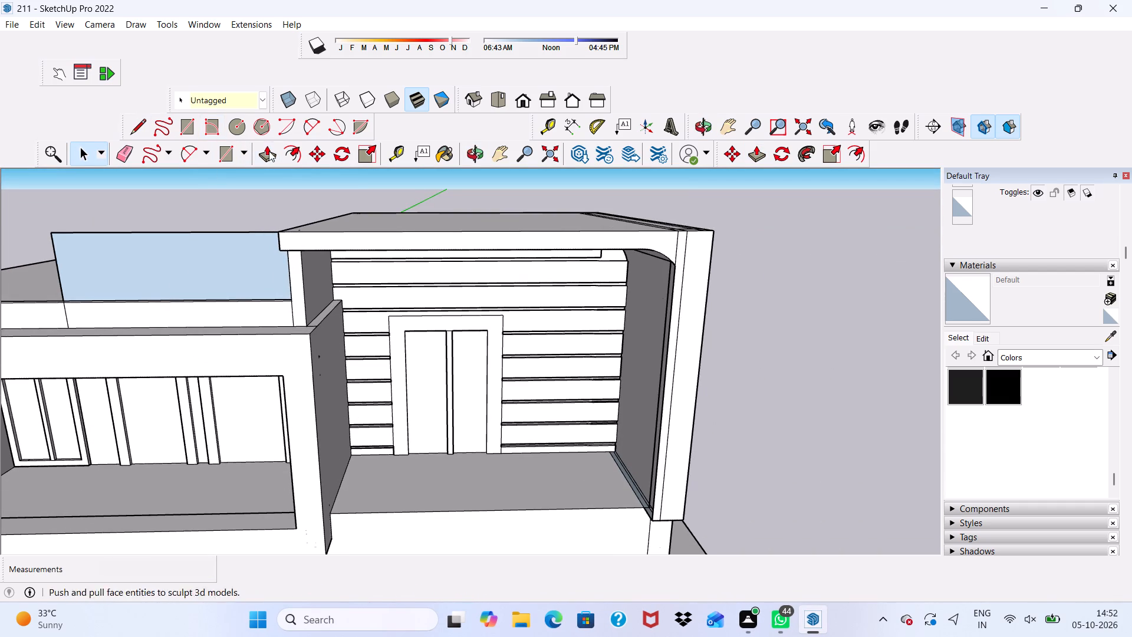
left_click(312, 119)
scroll(60, 239, "up", 5)
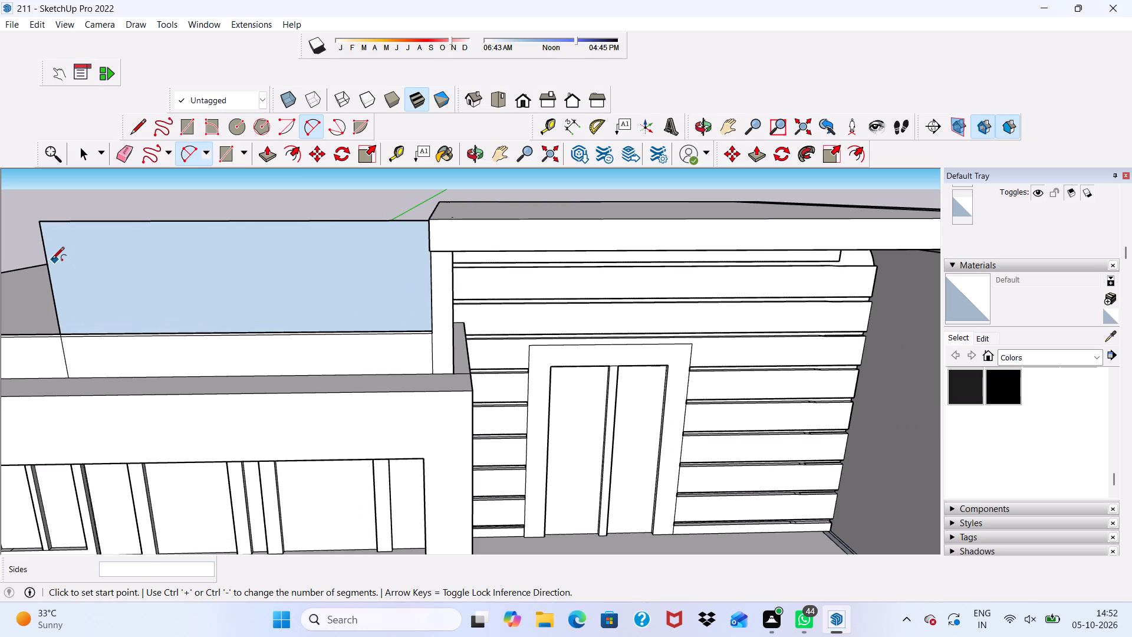
left_click(45, 273)
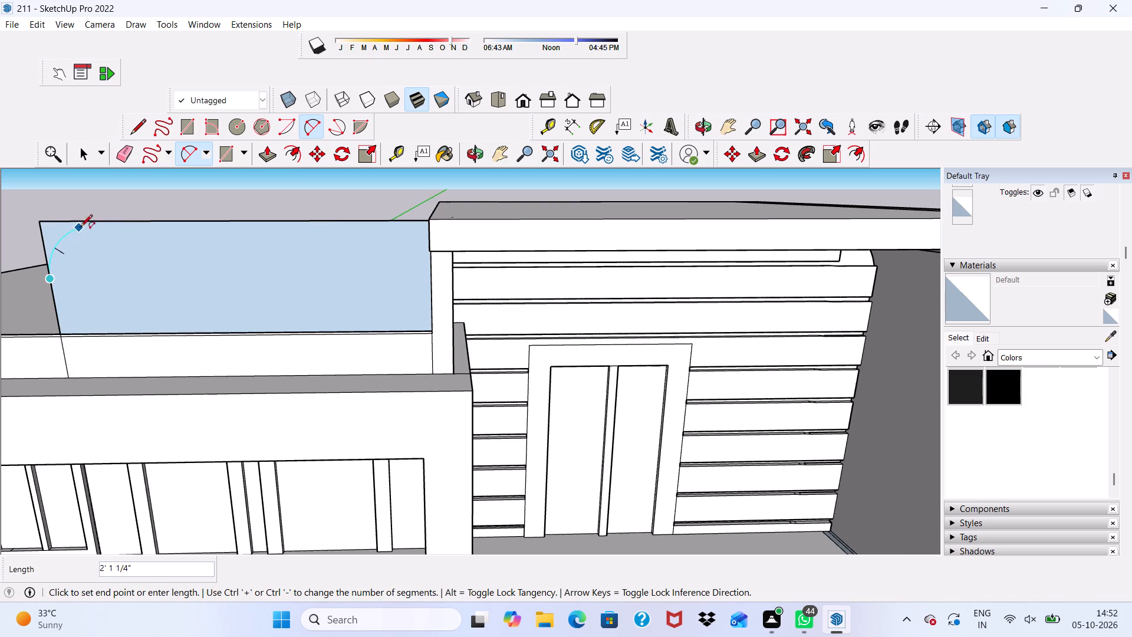
left_click(103, 224)
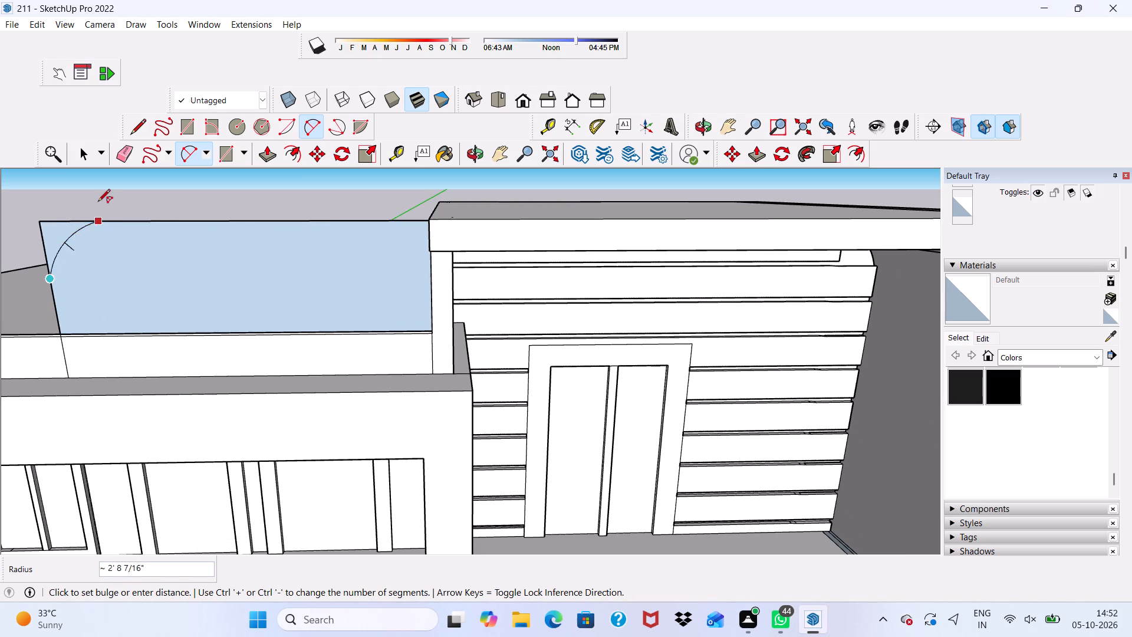
left_click(80, 209)
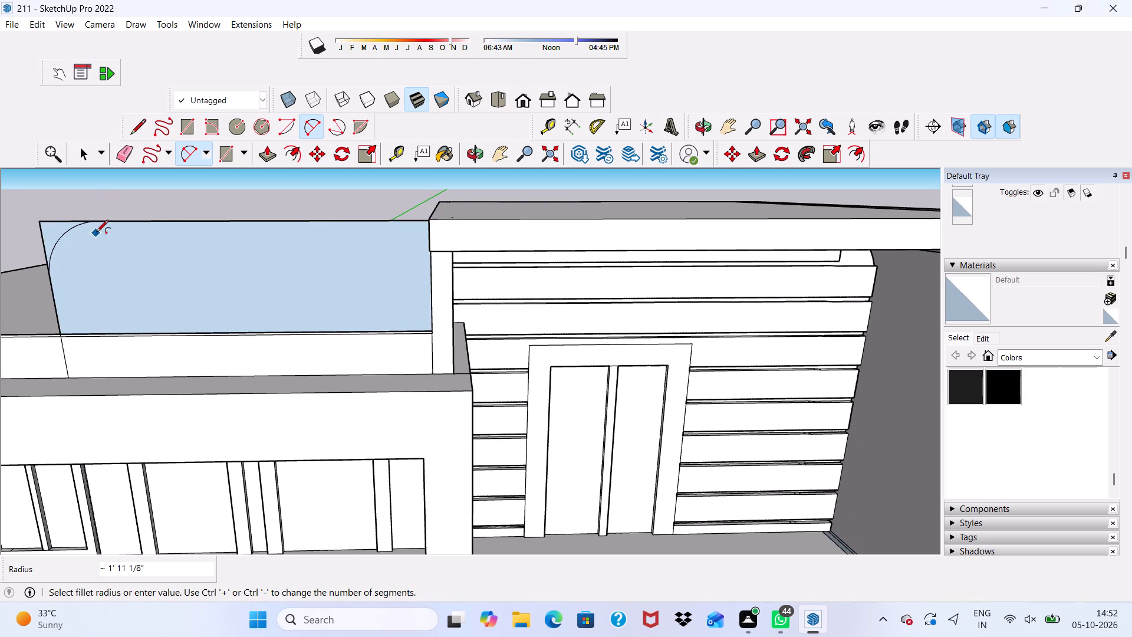
key("space")
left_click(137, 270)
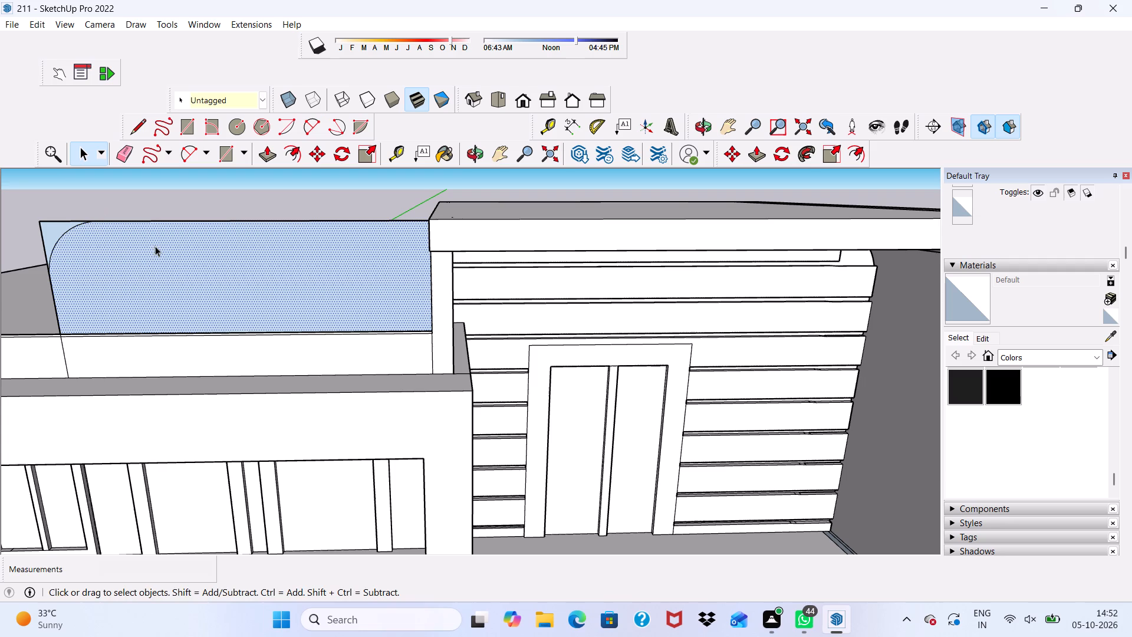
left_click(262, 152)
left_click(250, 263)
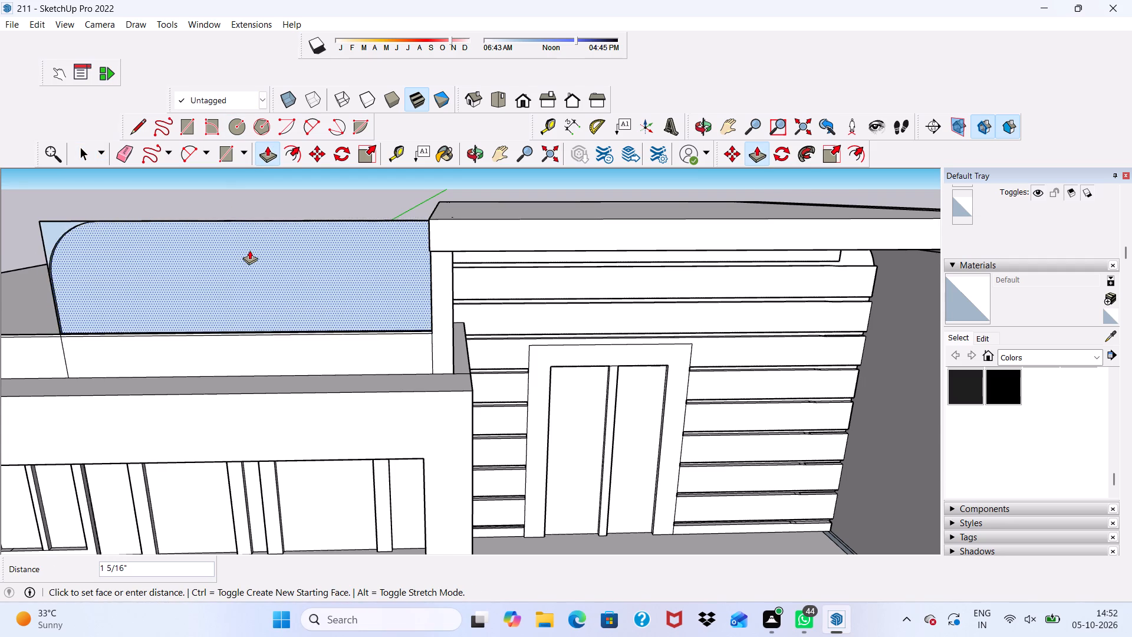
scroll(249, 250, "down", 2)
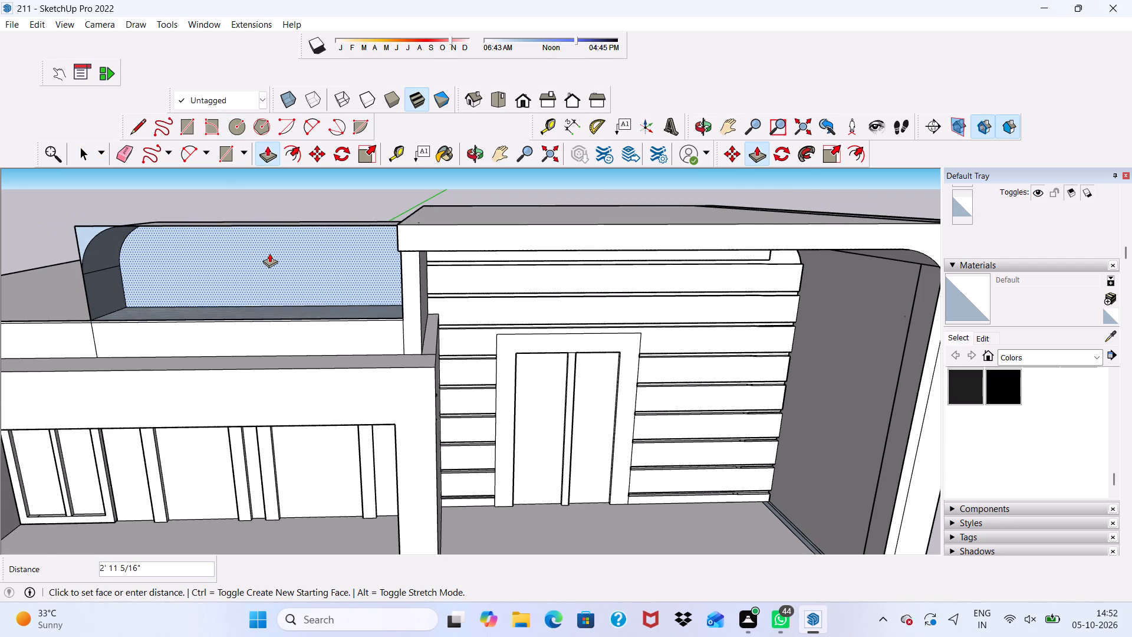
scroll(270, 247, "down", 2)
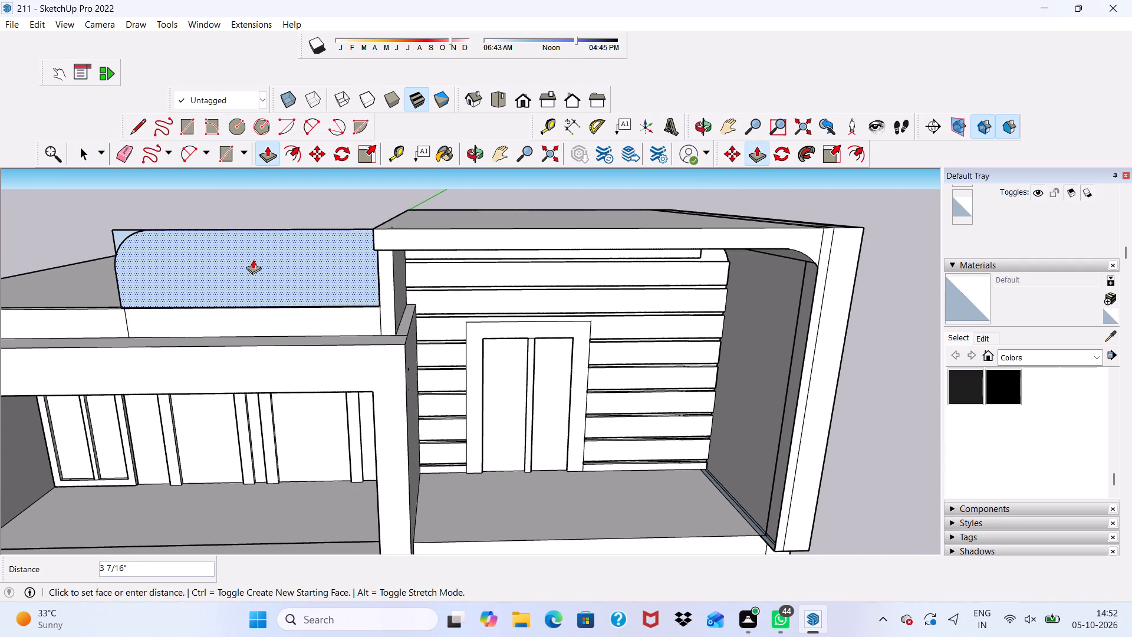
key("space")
Extrude the round-cornered panel face forward about 11 1/16" above the lower roof edge.
scroll(231, 256, "down", 3)
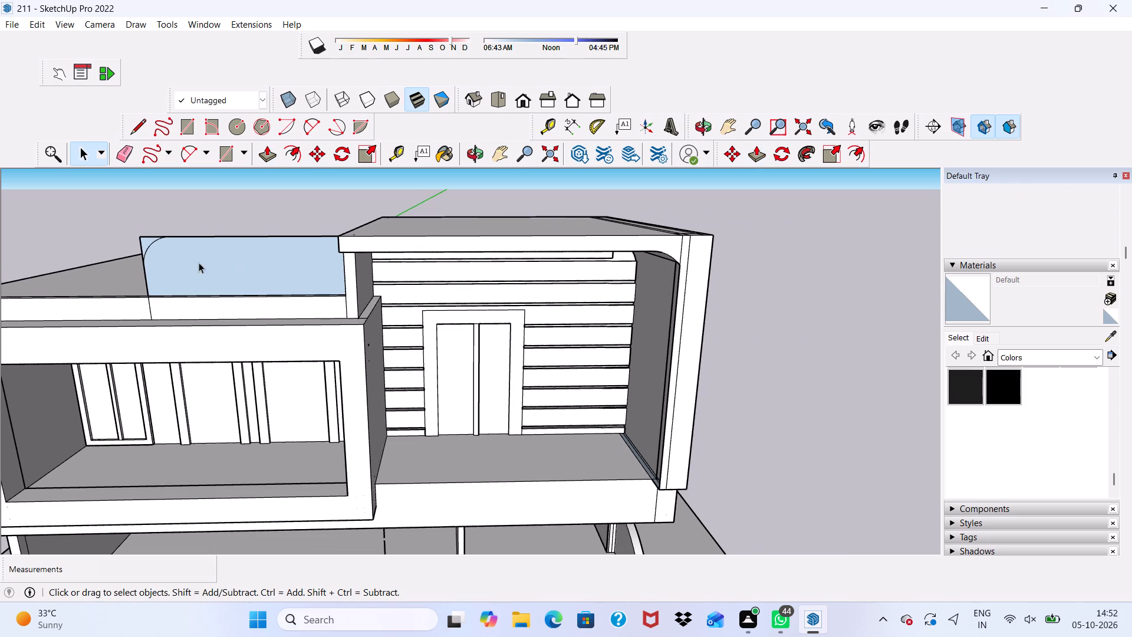
scroll(141, 257, "up", 3)
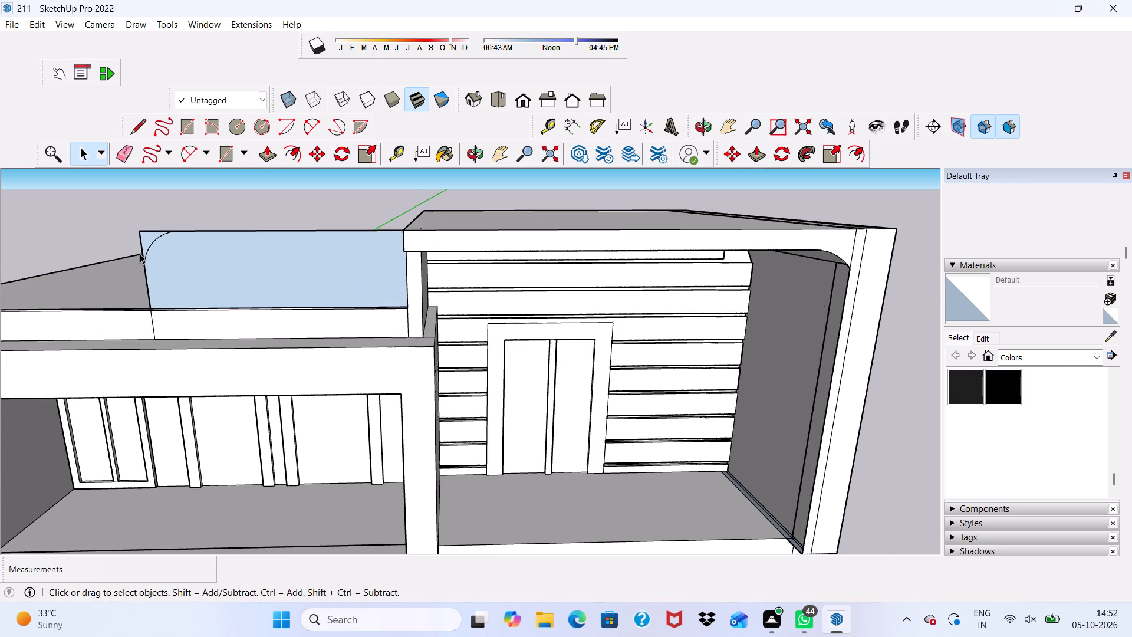
middle_click_drag(140, 254, 259, 257)
middle_click_drag(265, 257, 270, 258)
scroll(337, 280, "up", 3)
left_click(371, 285)
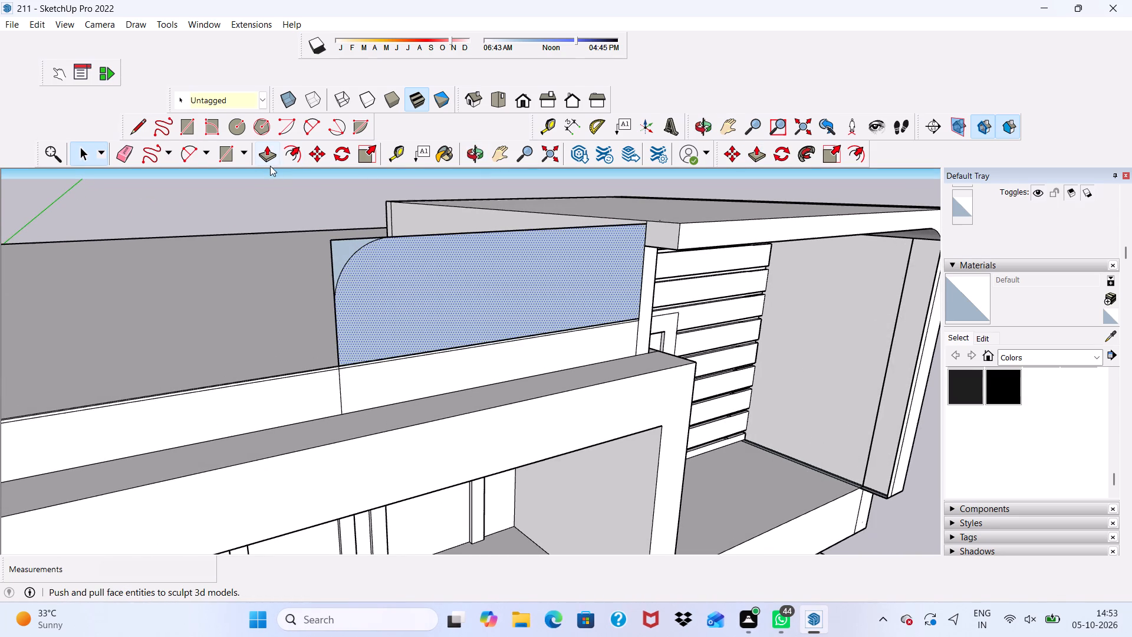
left_click(267, 145)
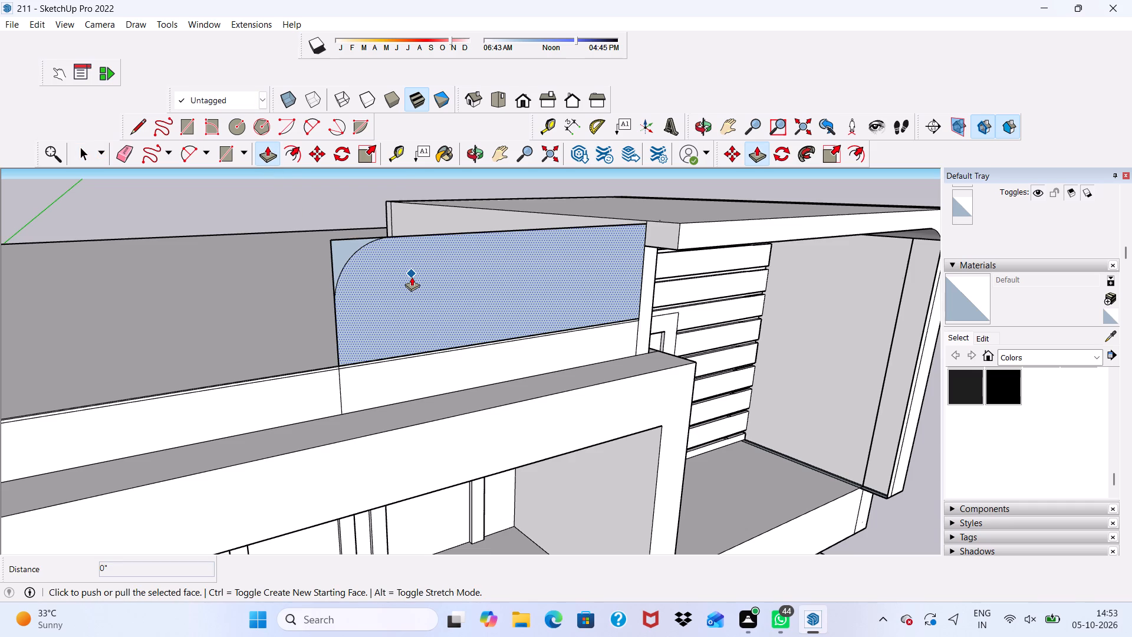
left_click(412, 277)
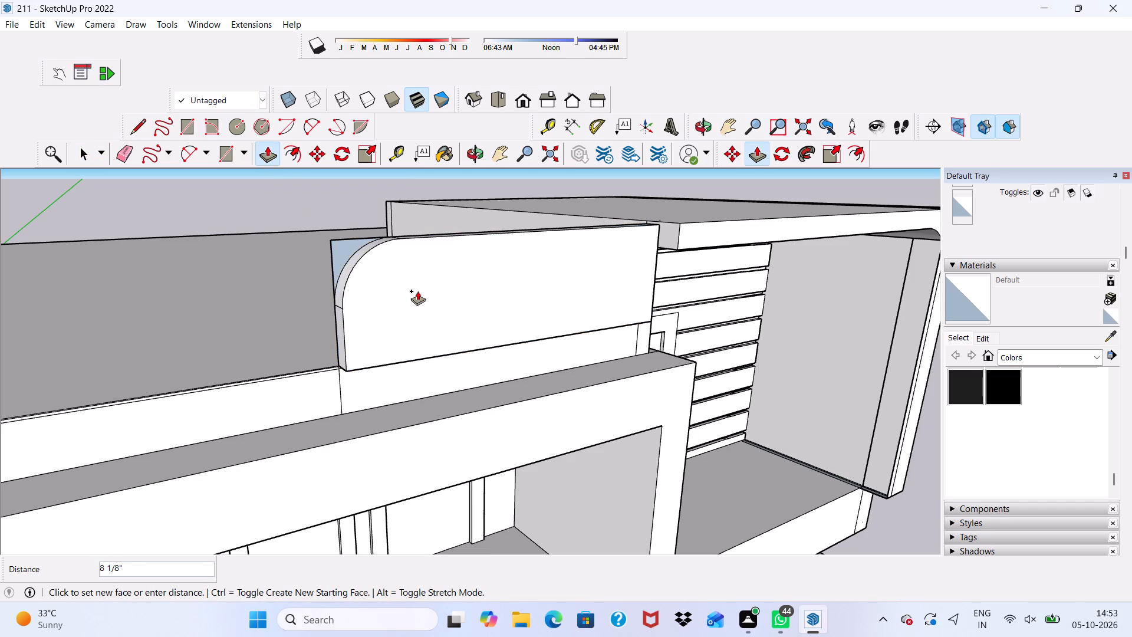
scroll(406, 310, "up", 1)
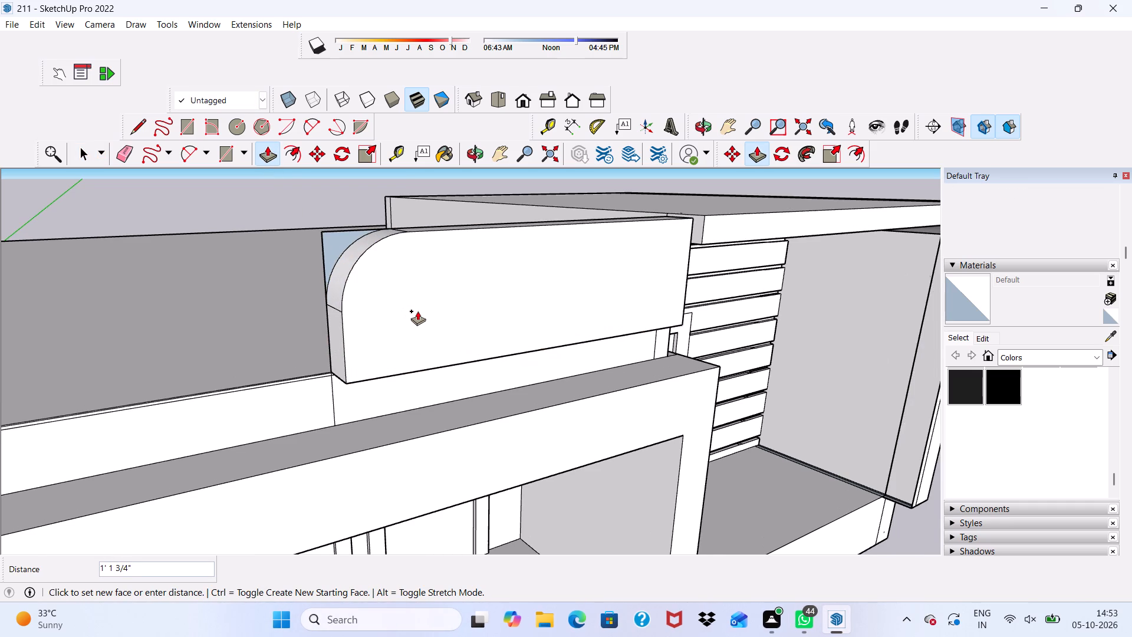
scroll(417, 311, "up", 3)
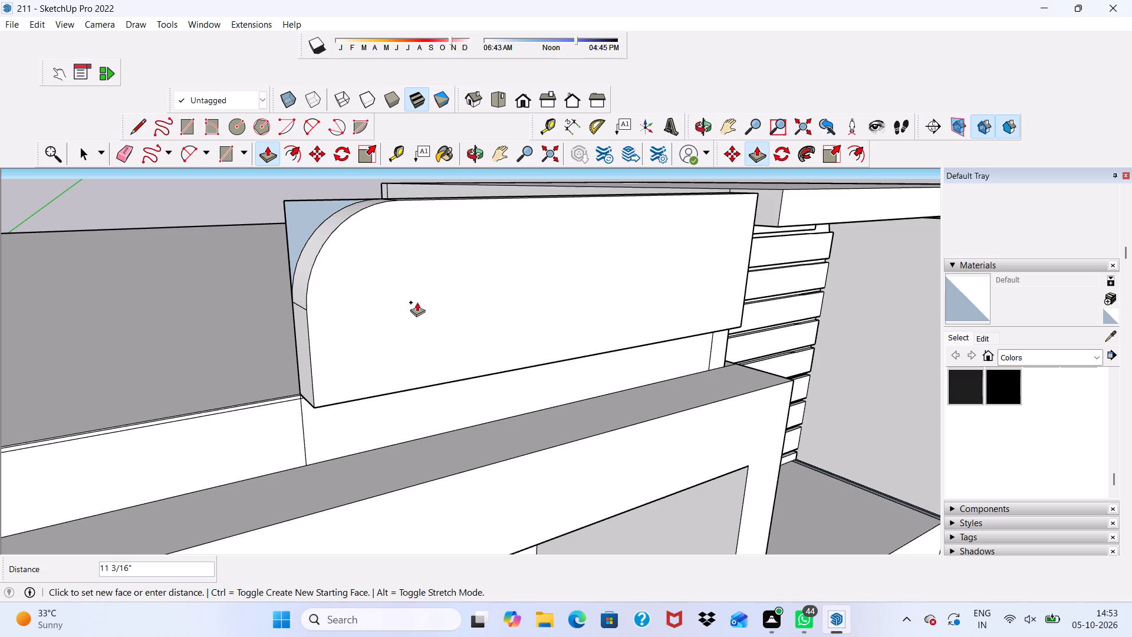
left_click(417, 302)
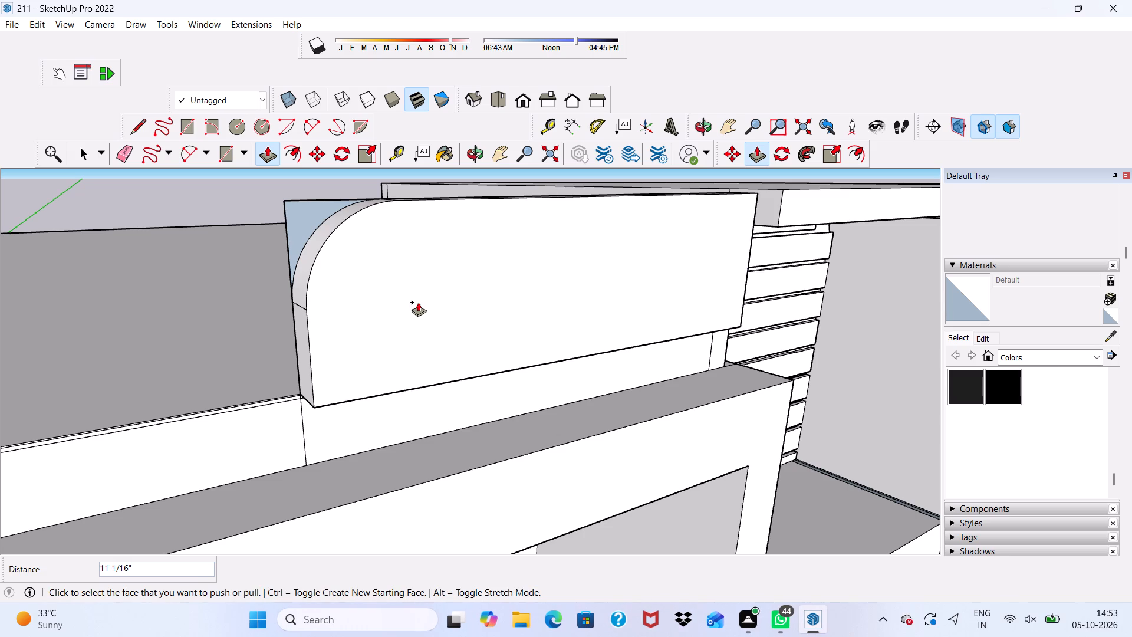
key("space")
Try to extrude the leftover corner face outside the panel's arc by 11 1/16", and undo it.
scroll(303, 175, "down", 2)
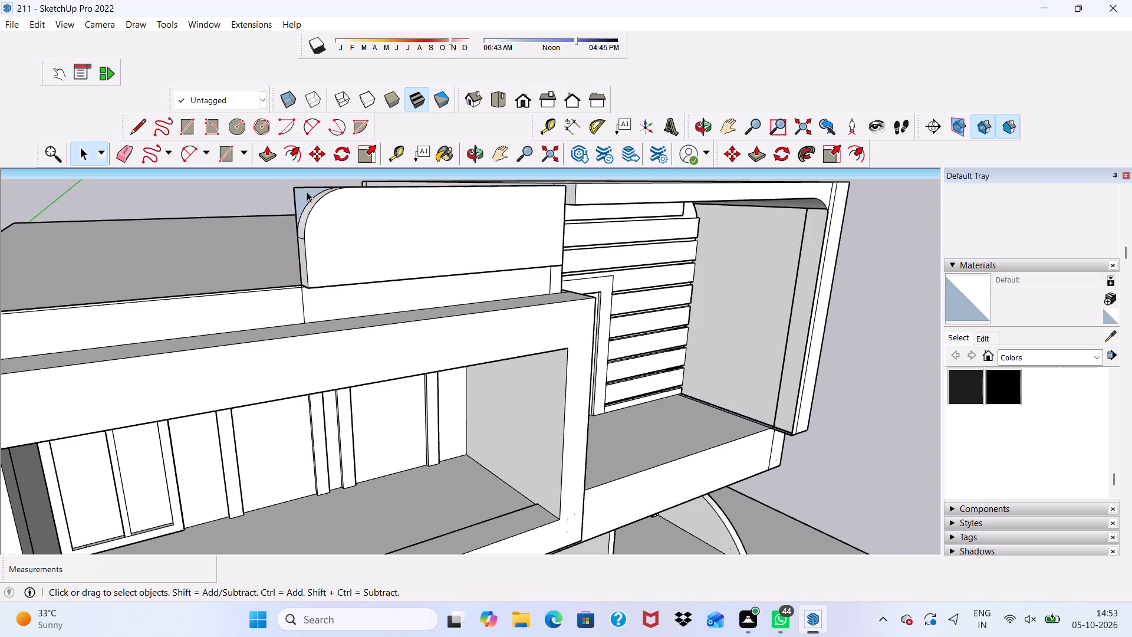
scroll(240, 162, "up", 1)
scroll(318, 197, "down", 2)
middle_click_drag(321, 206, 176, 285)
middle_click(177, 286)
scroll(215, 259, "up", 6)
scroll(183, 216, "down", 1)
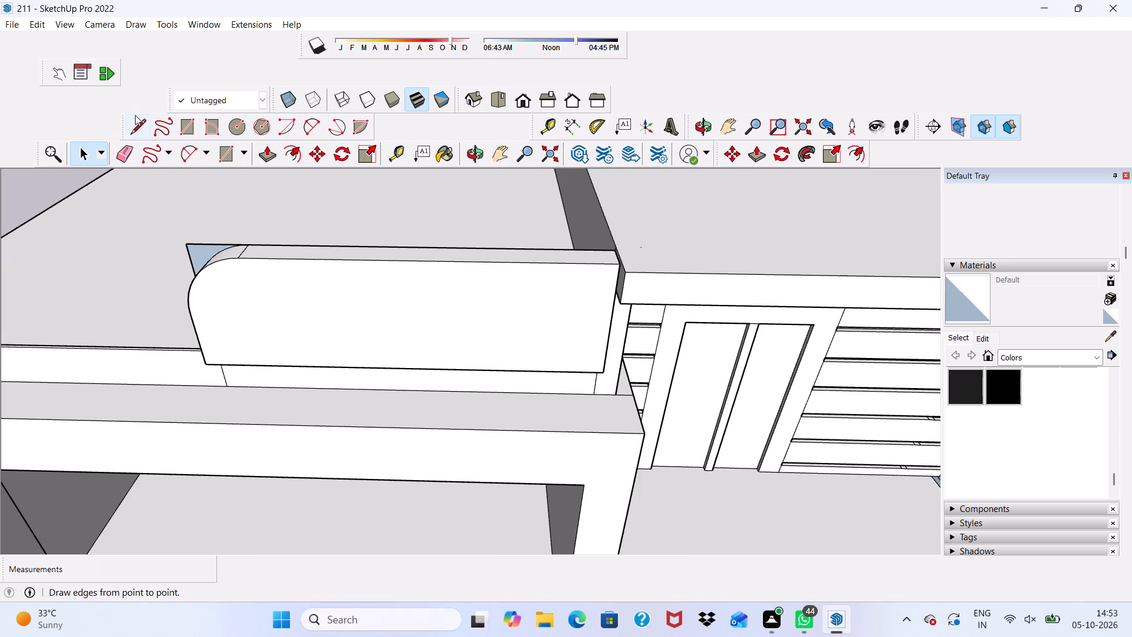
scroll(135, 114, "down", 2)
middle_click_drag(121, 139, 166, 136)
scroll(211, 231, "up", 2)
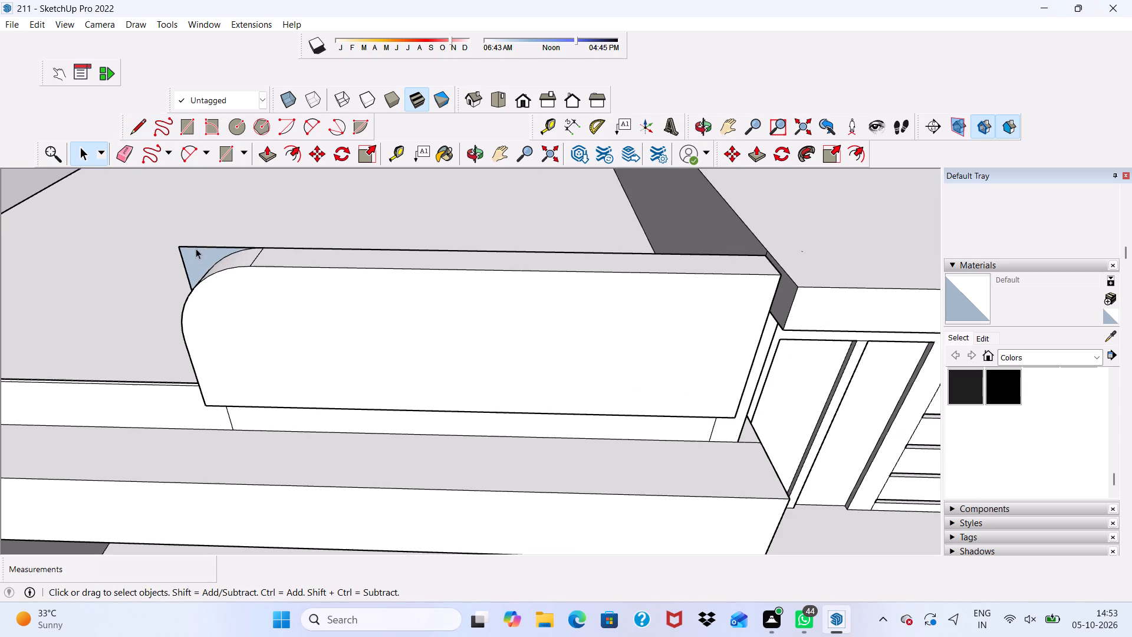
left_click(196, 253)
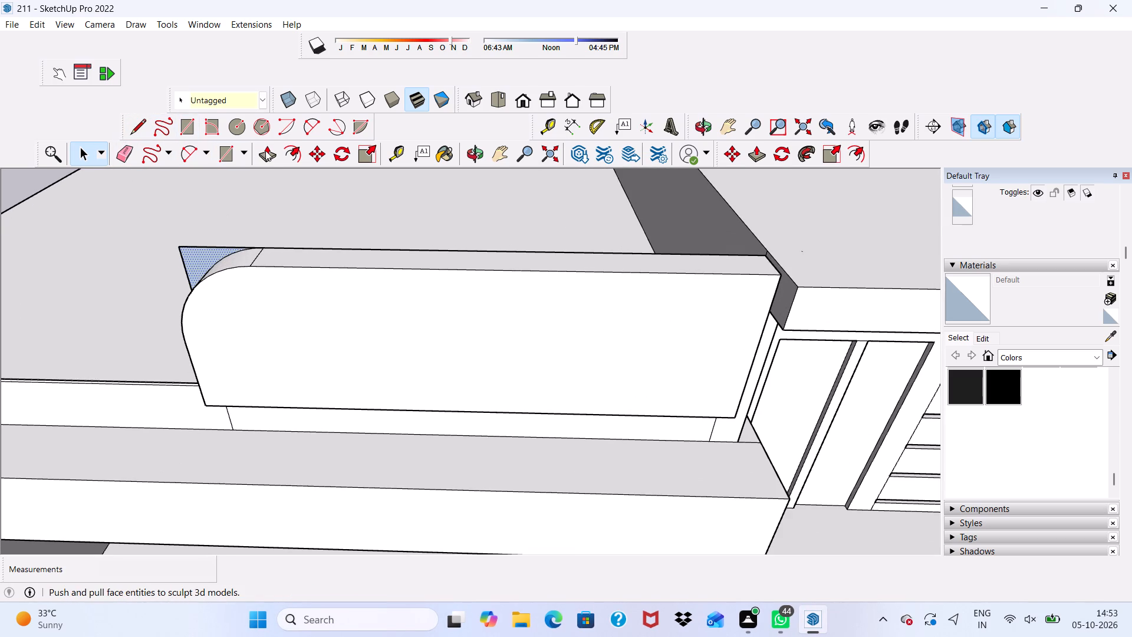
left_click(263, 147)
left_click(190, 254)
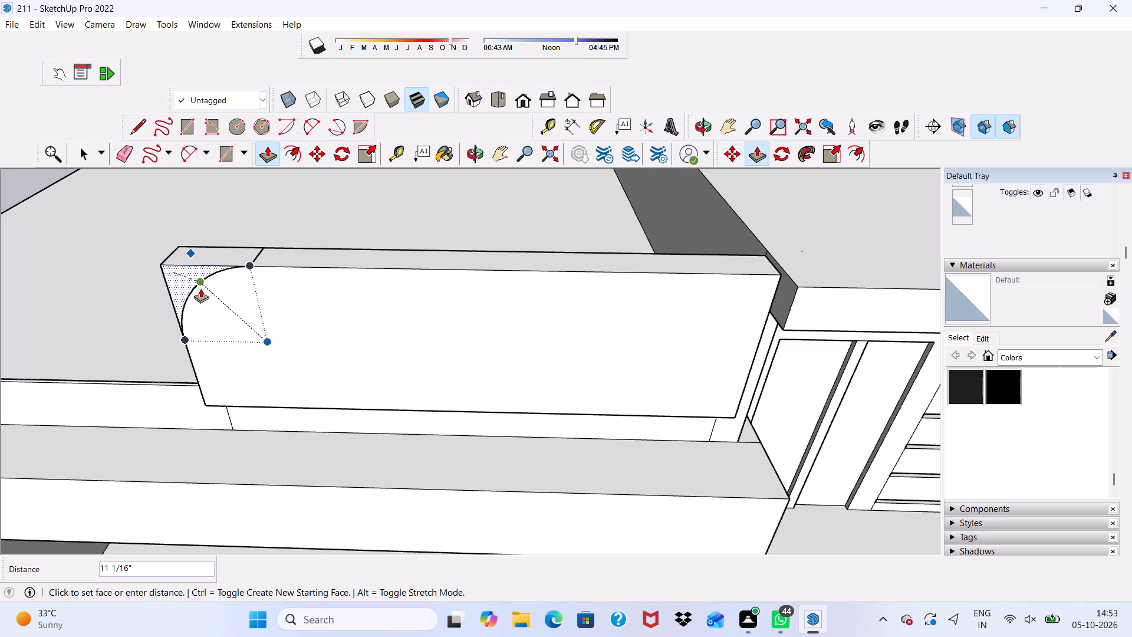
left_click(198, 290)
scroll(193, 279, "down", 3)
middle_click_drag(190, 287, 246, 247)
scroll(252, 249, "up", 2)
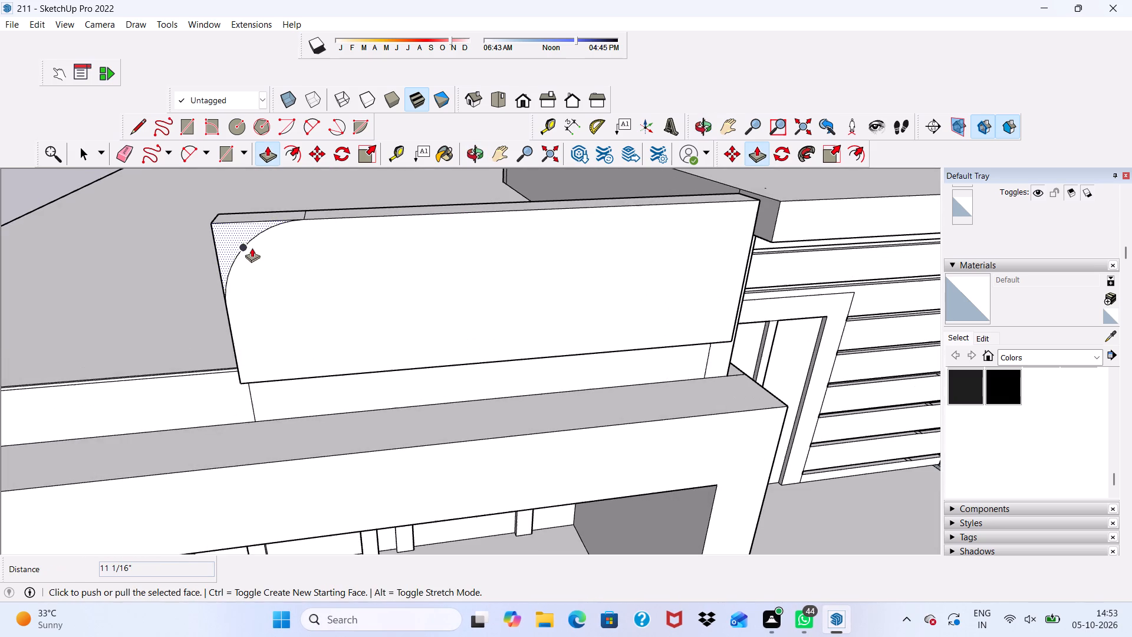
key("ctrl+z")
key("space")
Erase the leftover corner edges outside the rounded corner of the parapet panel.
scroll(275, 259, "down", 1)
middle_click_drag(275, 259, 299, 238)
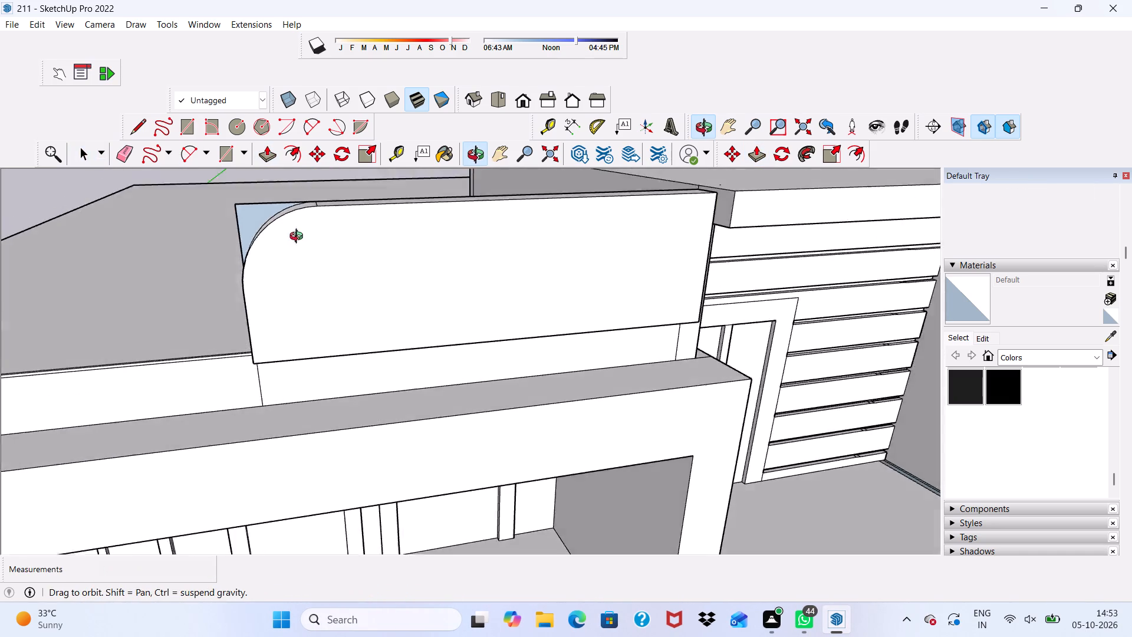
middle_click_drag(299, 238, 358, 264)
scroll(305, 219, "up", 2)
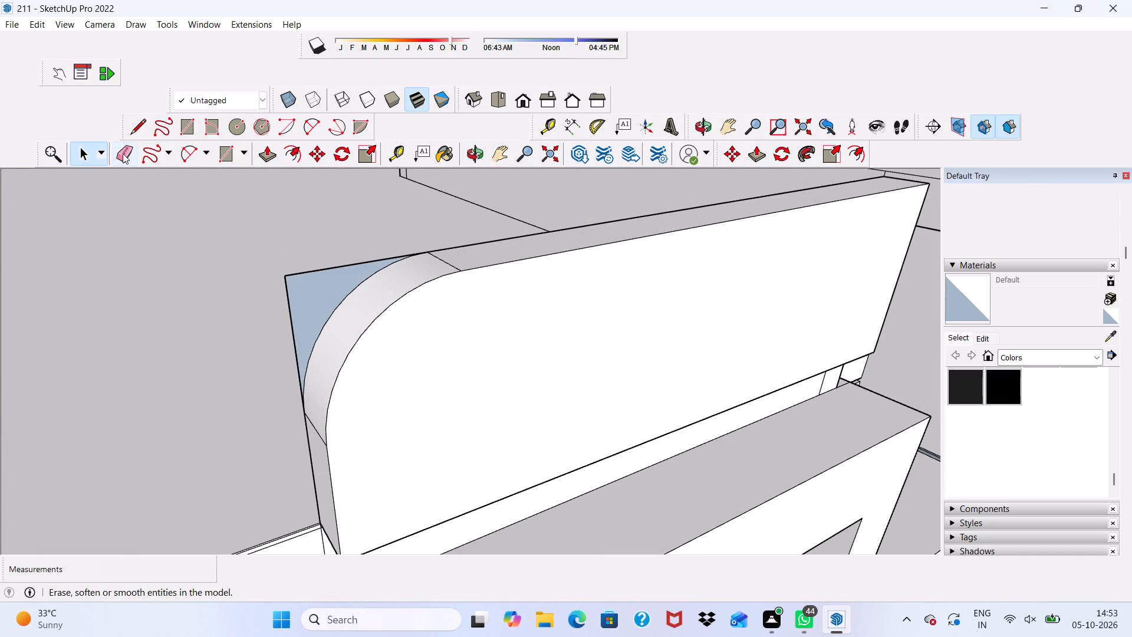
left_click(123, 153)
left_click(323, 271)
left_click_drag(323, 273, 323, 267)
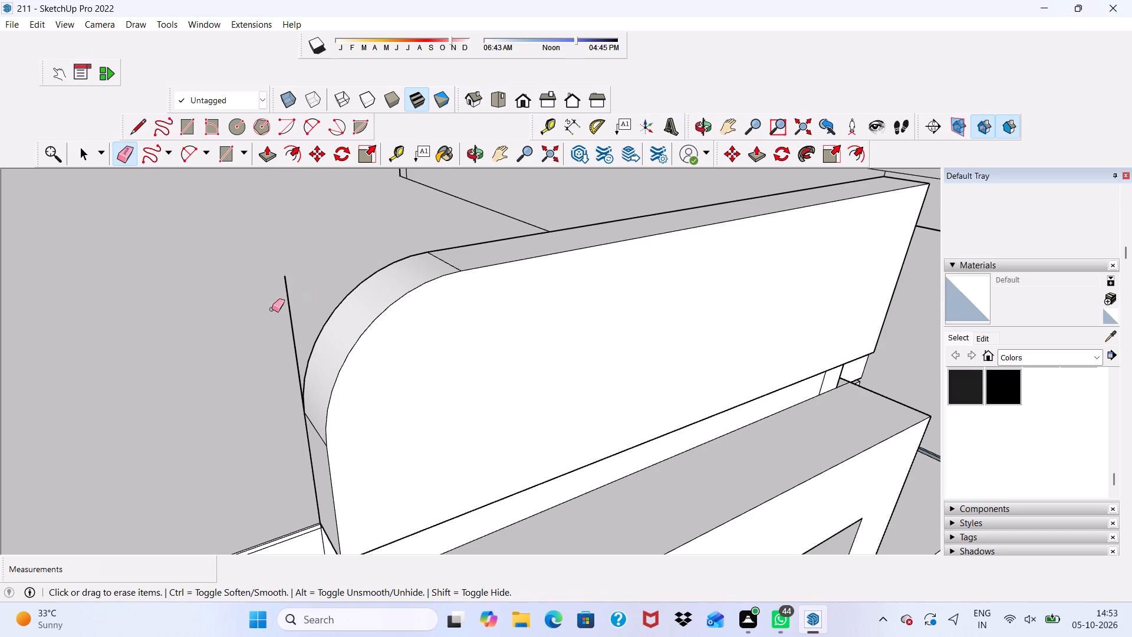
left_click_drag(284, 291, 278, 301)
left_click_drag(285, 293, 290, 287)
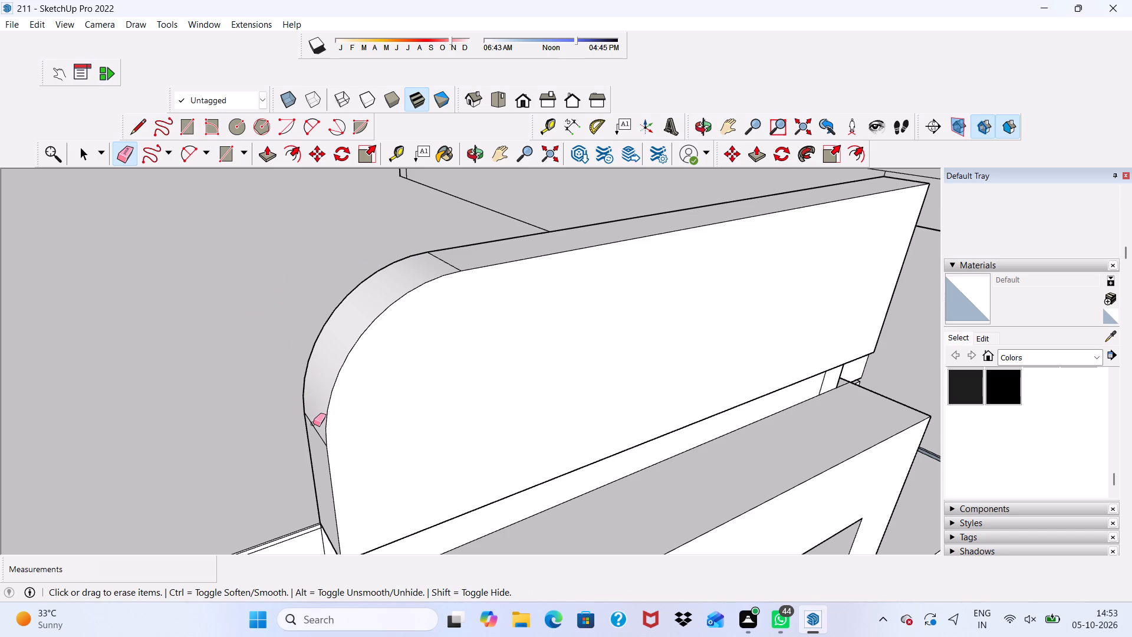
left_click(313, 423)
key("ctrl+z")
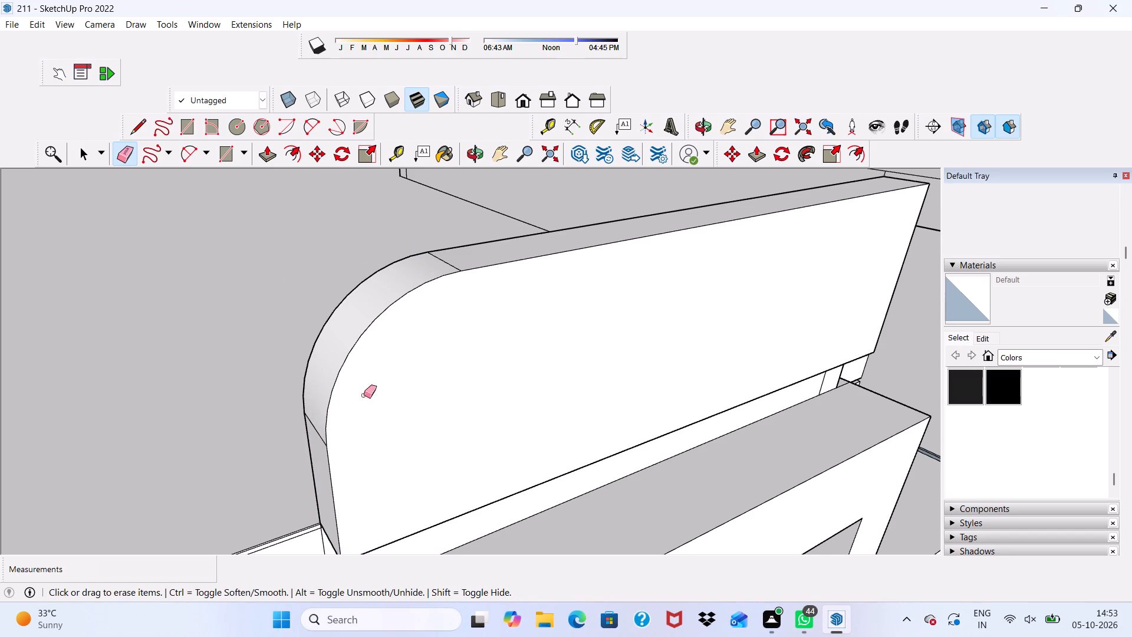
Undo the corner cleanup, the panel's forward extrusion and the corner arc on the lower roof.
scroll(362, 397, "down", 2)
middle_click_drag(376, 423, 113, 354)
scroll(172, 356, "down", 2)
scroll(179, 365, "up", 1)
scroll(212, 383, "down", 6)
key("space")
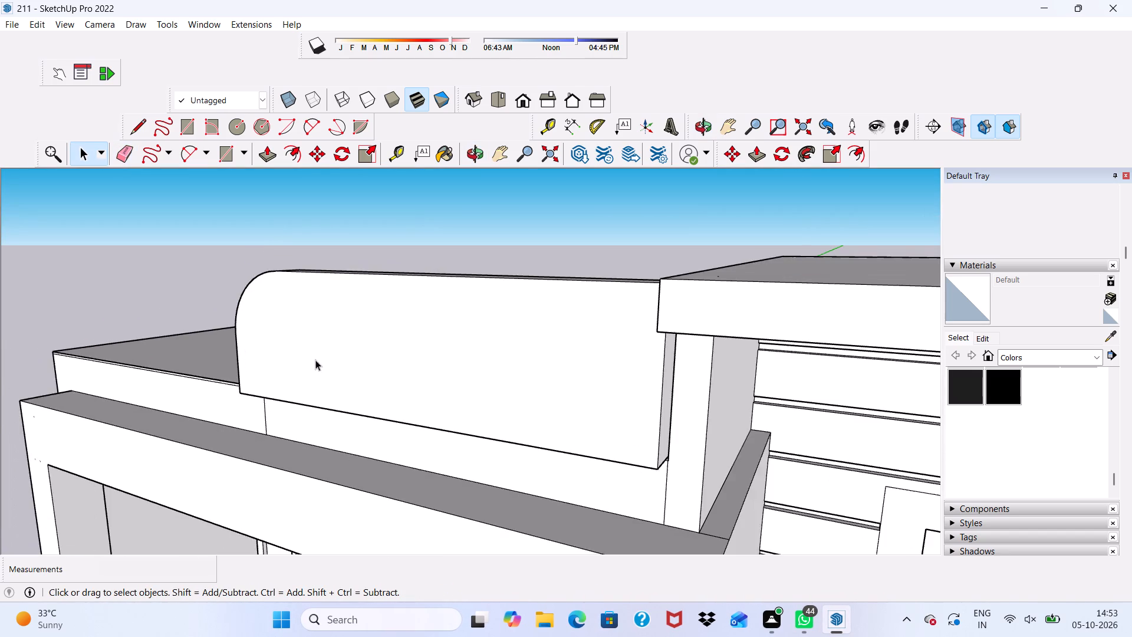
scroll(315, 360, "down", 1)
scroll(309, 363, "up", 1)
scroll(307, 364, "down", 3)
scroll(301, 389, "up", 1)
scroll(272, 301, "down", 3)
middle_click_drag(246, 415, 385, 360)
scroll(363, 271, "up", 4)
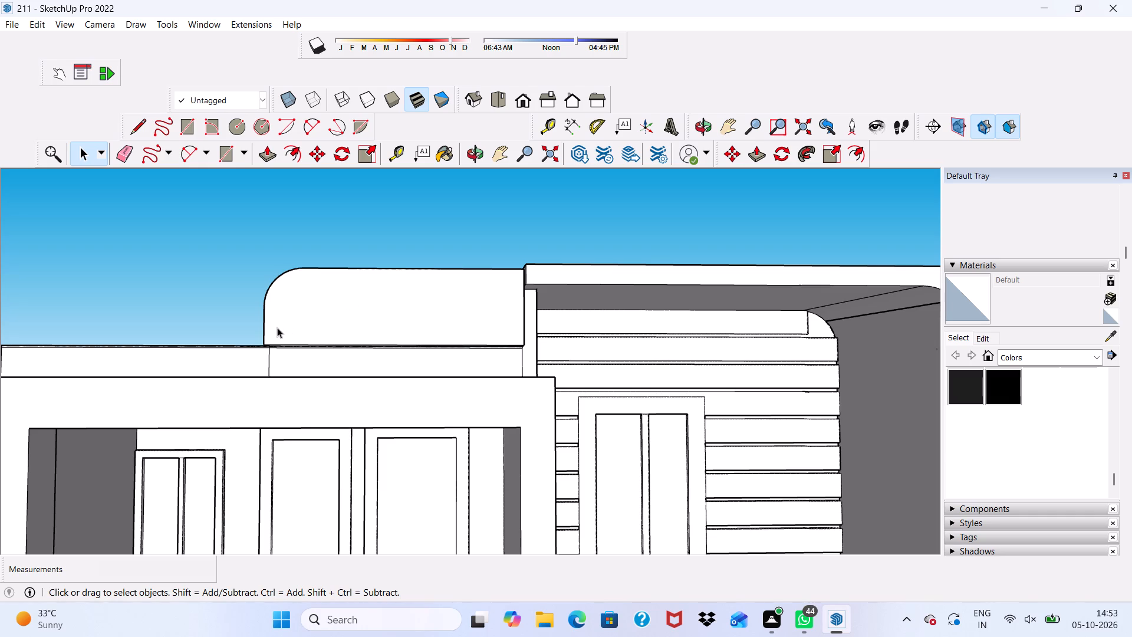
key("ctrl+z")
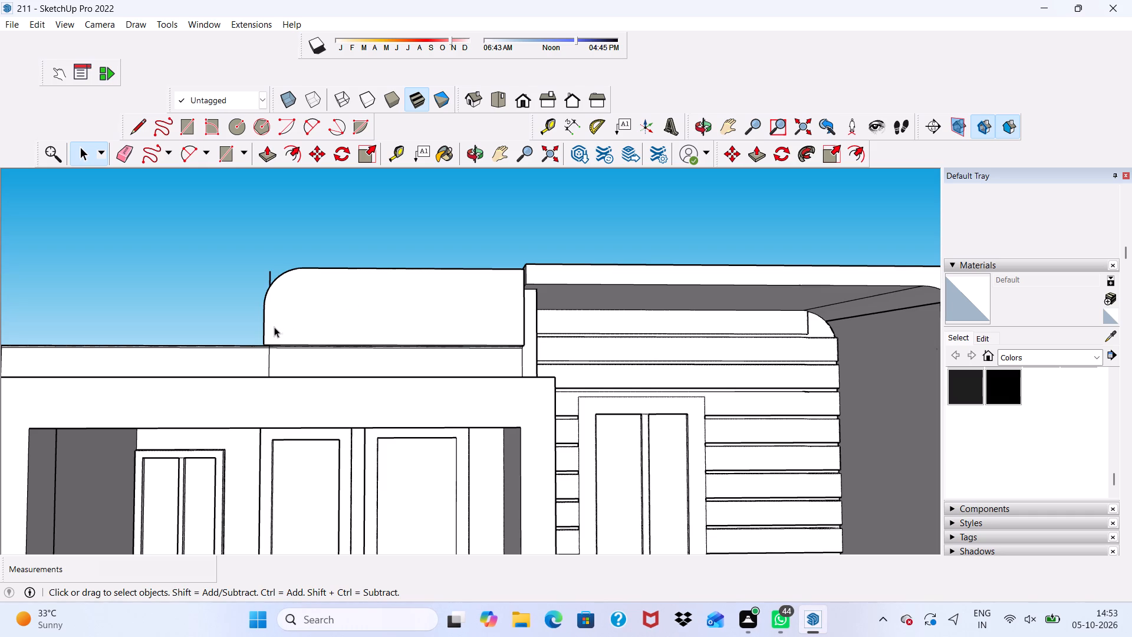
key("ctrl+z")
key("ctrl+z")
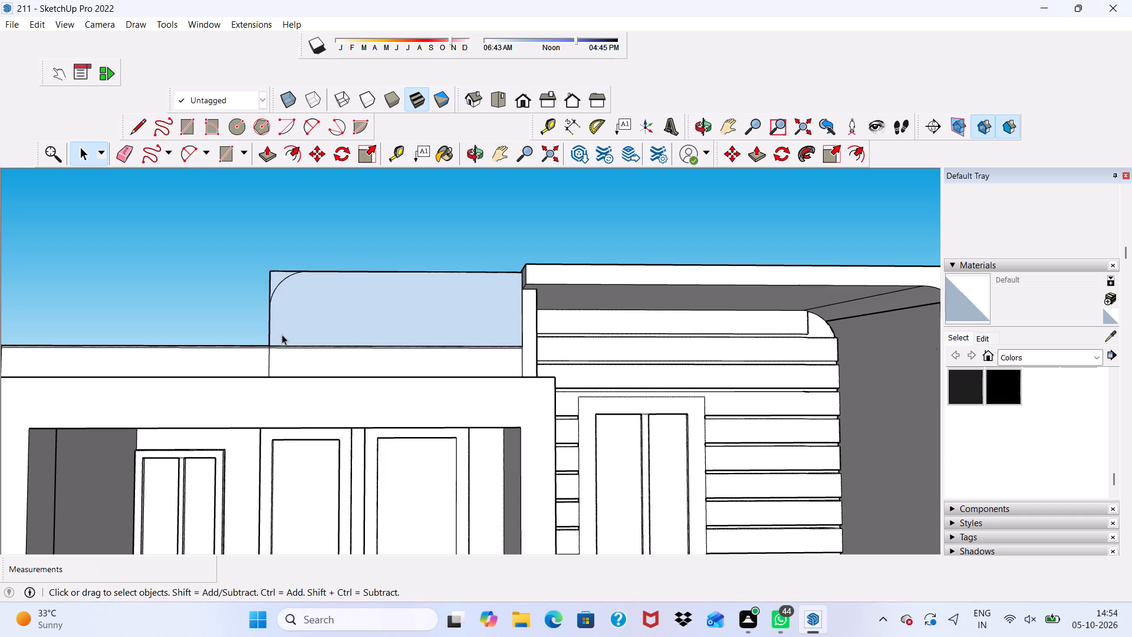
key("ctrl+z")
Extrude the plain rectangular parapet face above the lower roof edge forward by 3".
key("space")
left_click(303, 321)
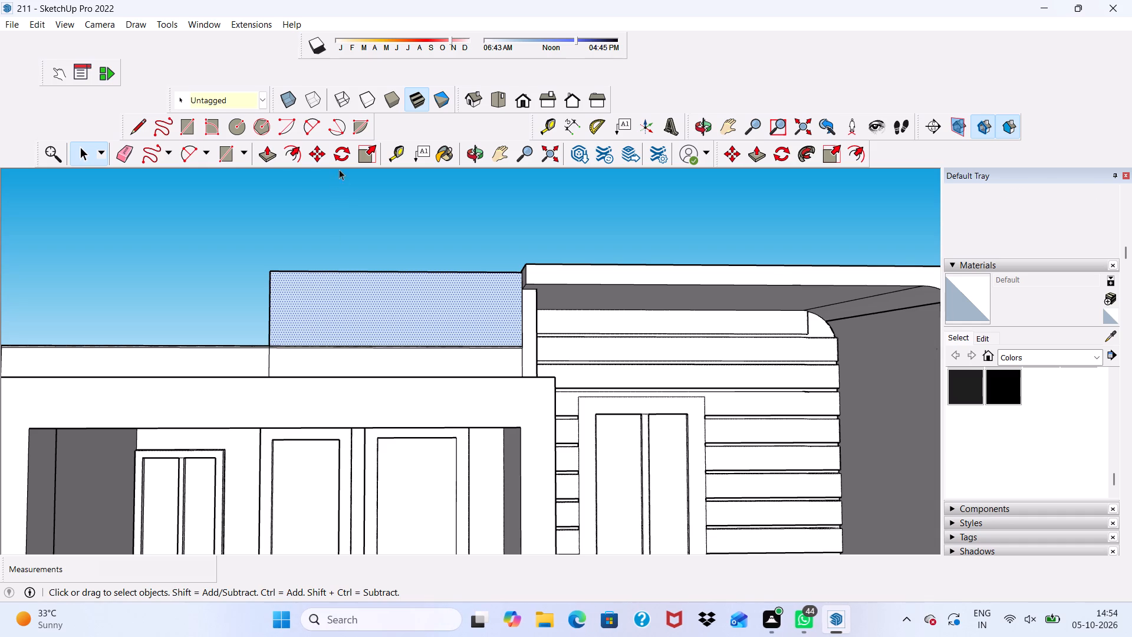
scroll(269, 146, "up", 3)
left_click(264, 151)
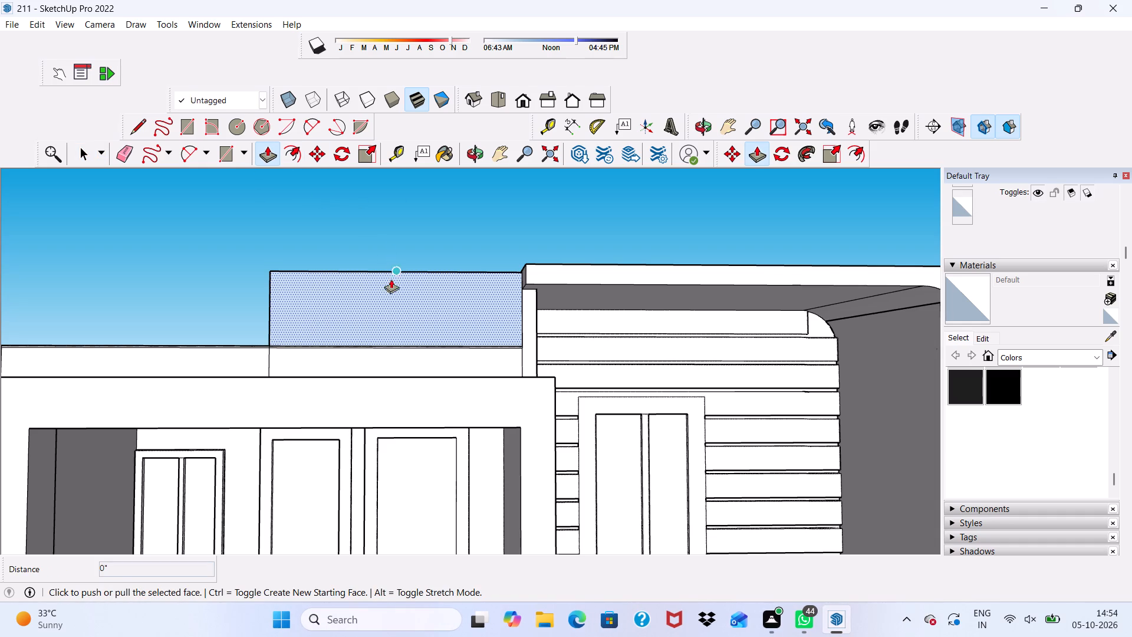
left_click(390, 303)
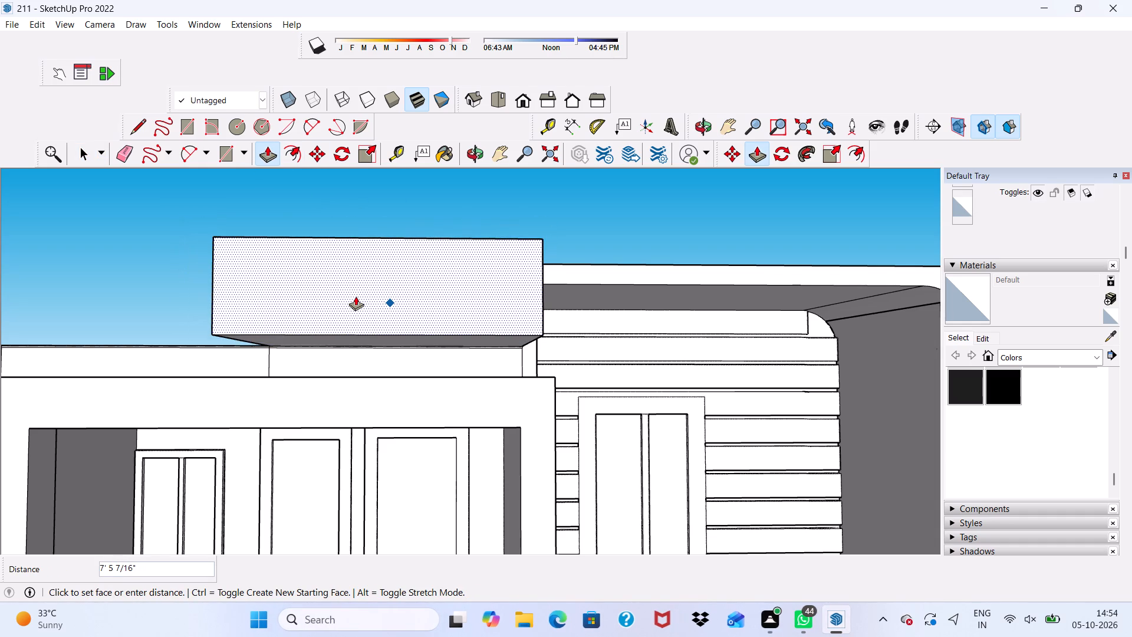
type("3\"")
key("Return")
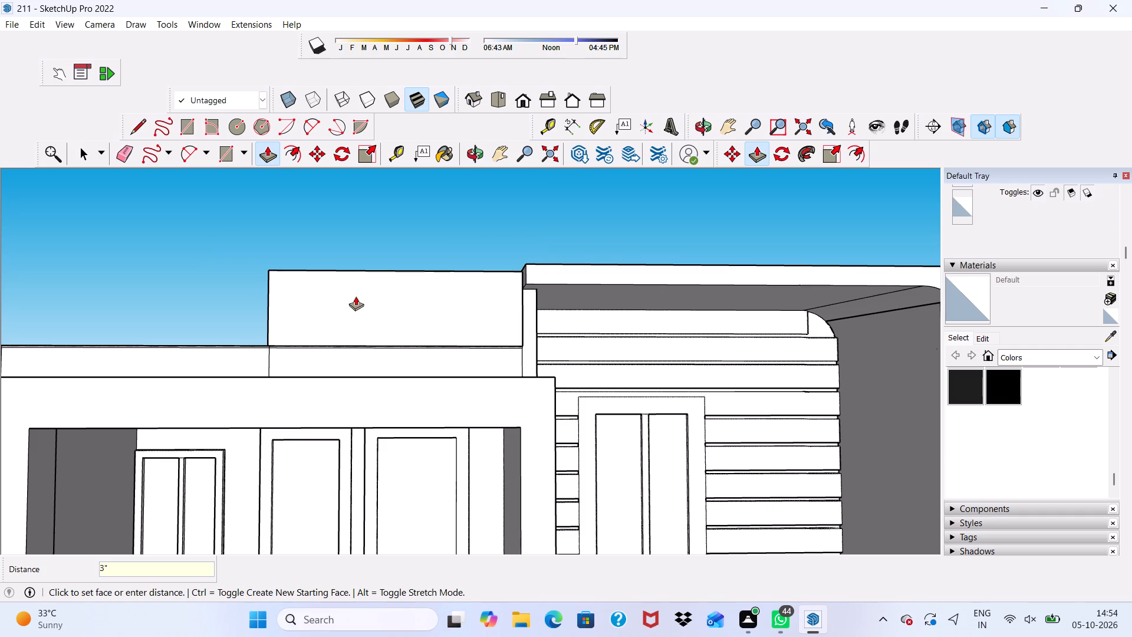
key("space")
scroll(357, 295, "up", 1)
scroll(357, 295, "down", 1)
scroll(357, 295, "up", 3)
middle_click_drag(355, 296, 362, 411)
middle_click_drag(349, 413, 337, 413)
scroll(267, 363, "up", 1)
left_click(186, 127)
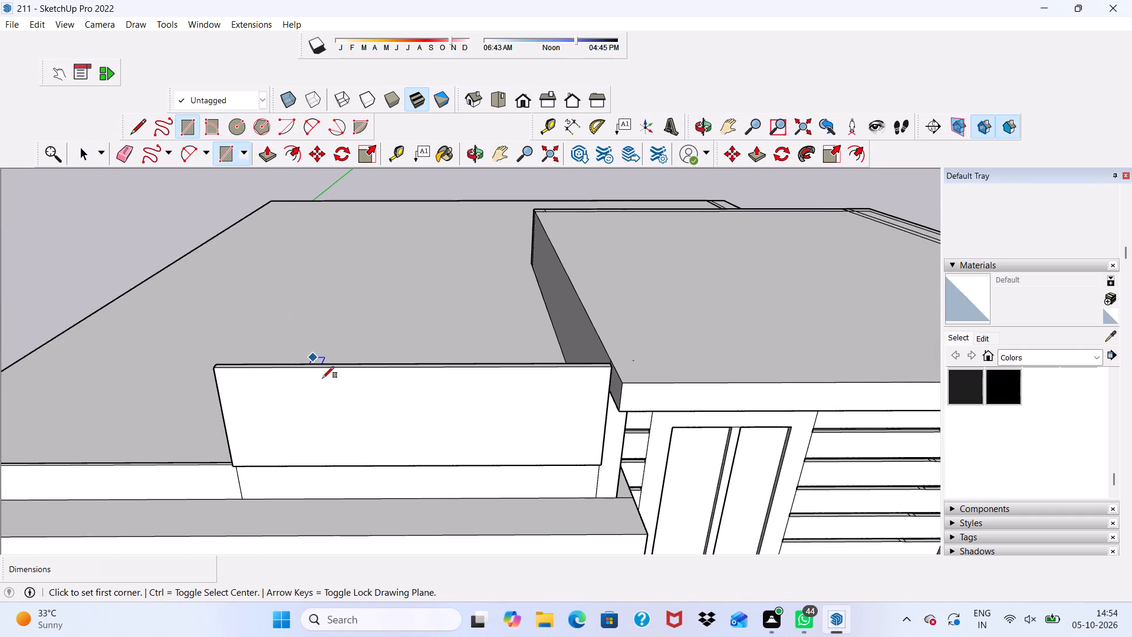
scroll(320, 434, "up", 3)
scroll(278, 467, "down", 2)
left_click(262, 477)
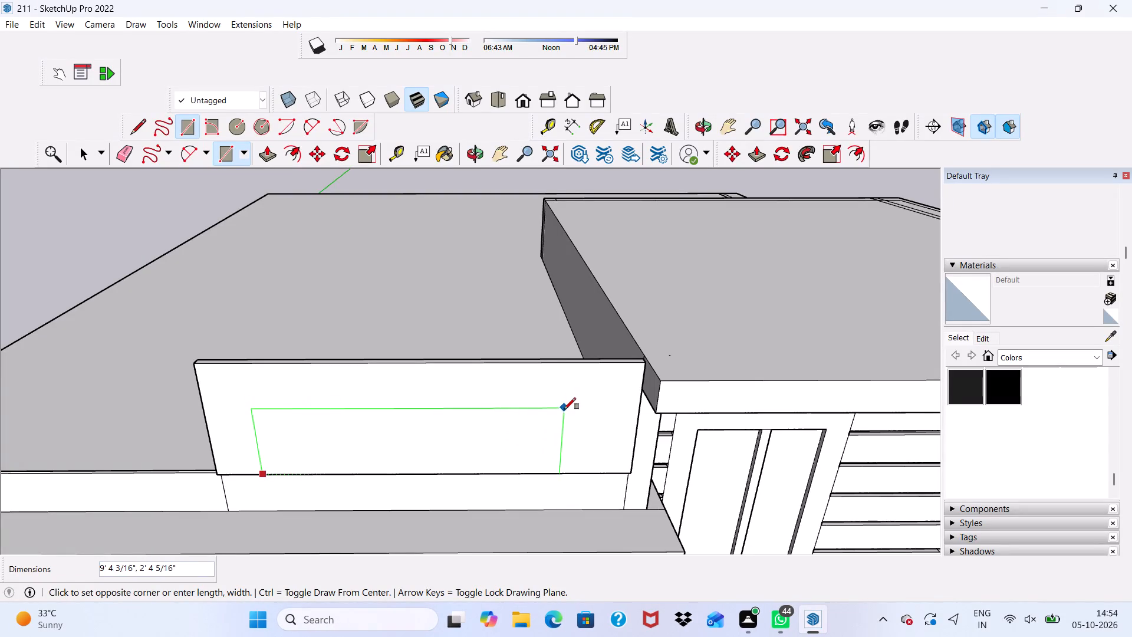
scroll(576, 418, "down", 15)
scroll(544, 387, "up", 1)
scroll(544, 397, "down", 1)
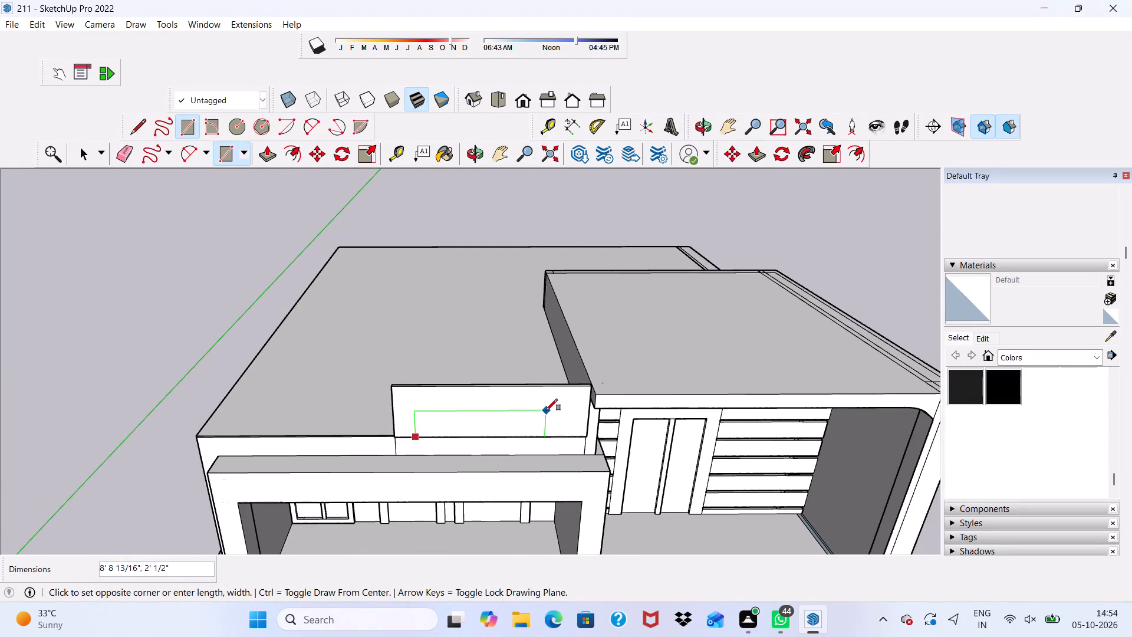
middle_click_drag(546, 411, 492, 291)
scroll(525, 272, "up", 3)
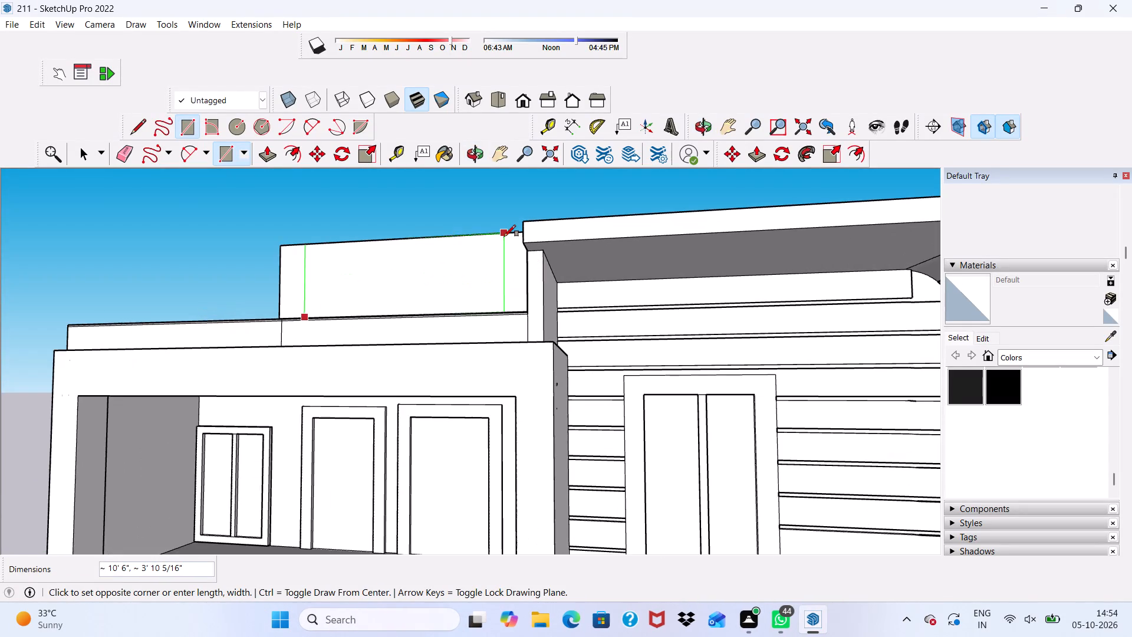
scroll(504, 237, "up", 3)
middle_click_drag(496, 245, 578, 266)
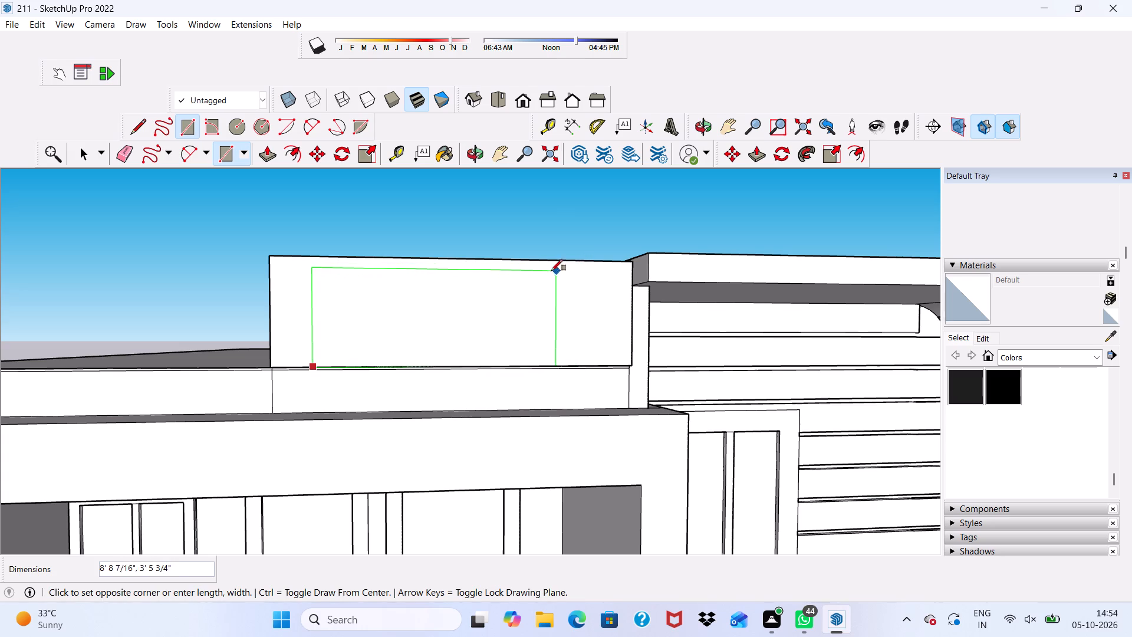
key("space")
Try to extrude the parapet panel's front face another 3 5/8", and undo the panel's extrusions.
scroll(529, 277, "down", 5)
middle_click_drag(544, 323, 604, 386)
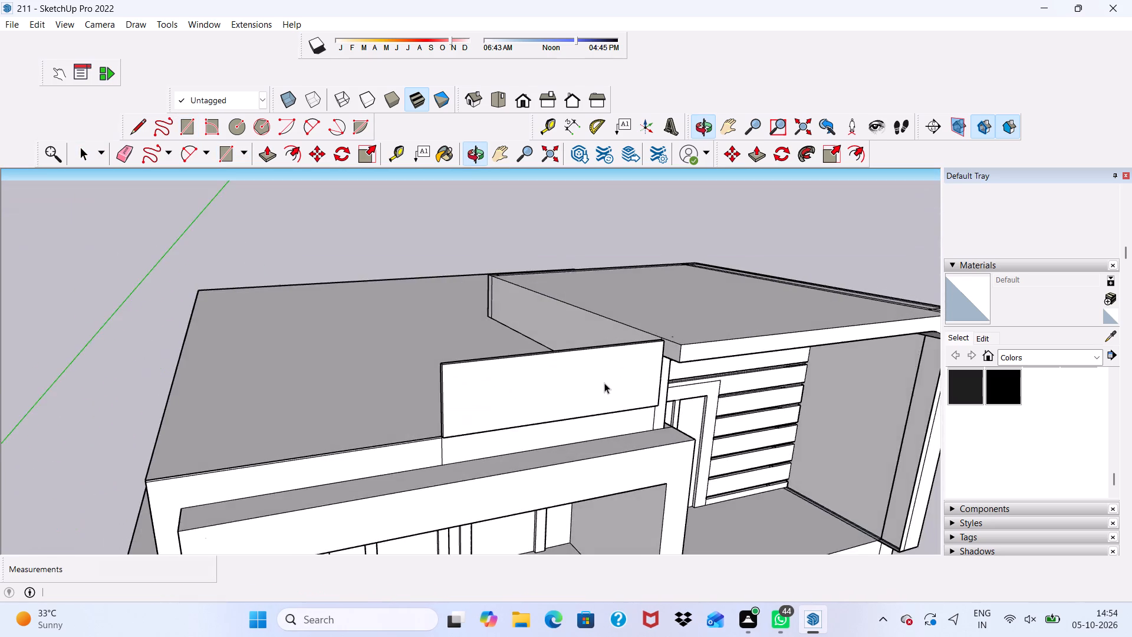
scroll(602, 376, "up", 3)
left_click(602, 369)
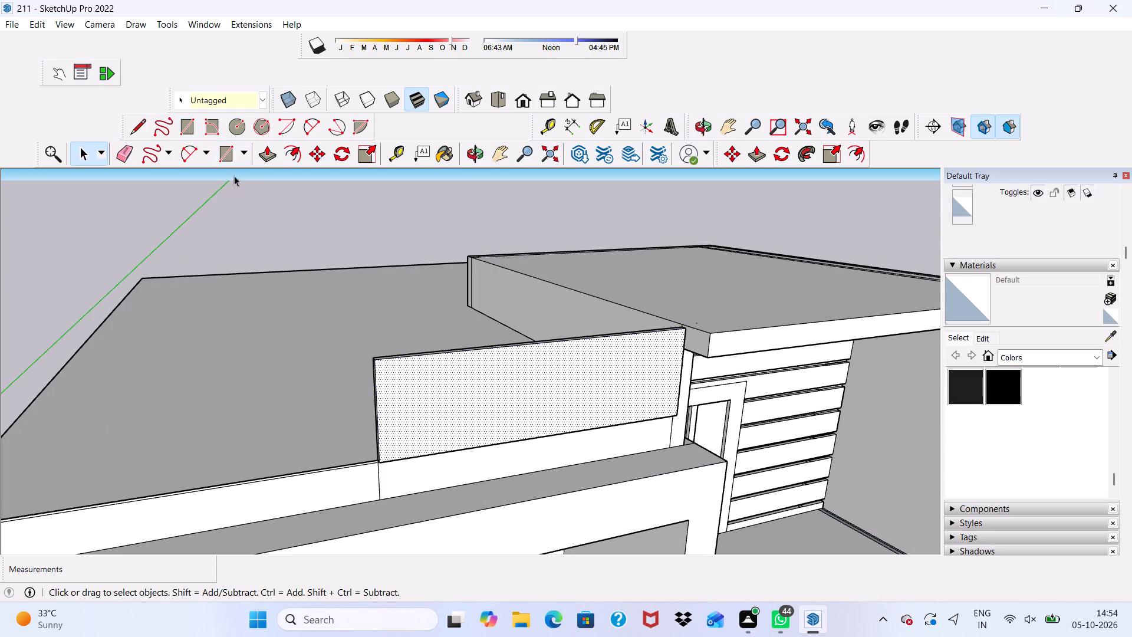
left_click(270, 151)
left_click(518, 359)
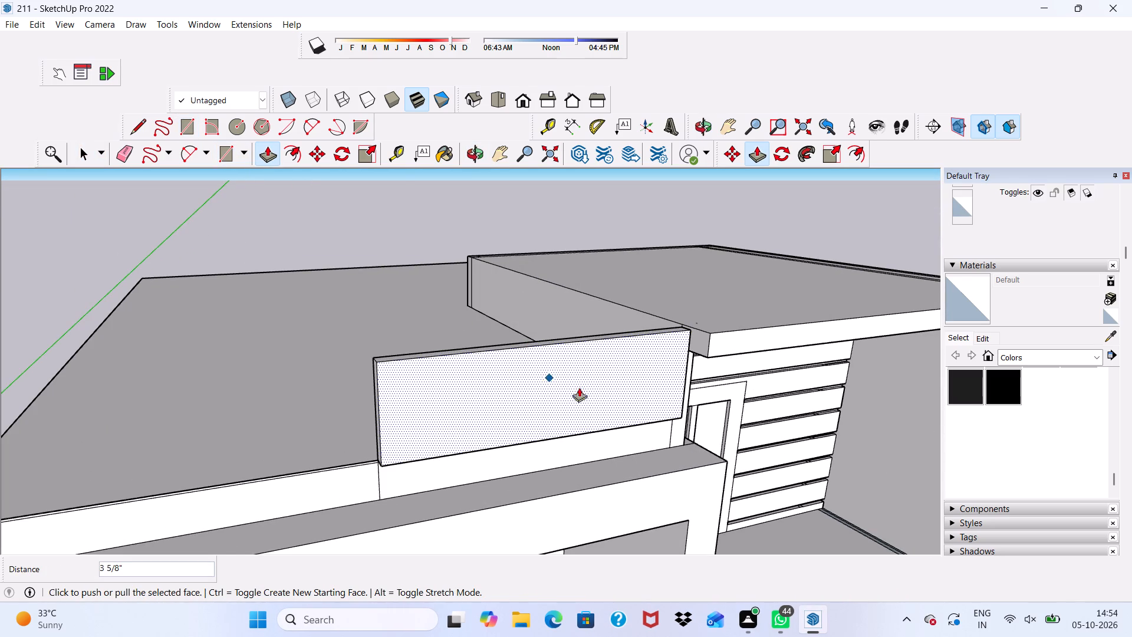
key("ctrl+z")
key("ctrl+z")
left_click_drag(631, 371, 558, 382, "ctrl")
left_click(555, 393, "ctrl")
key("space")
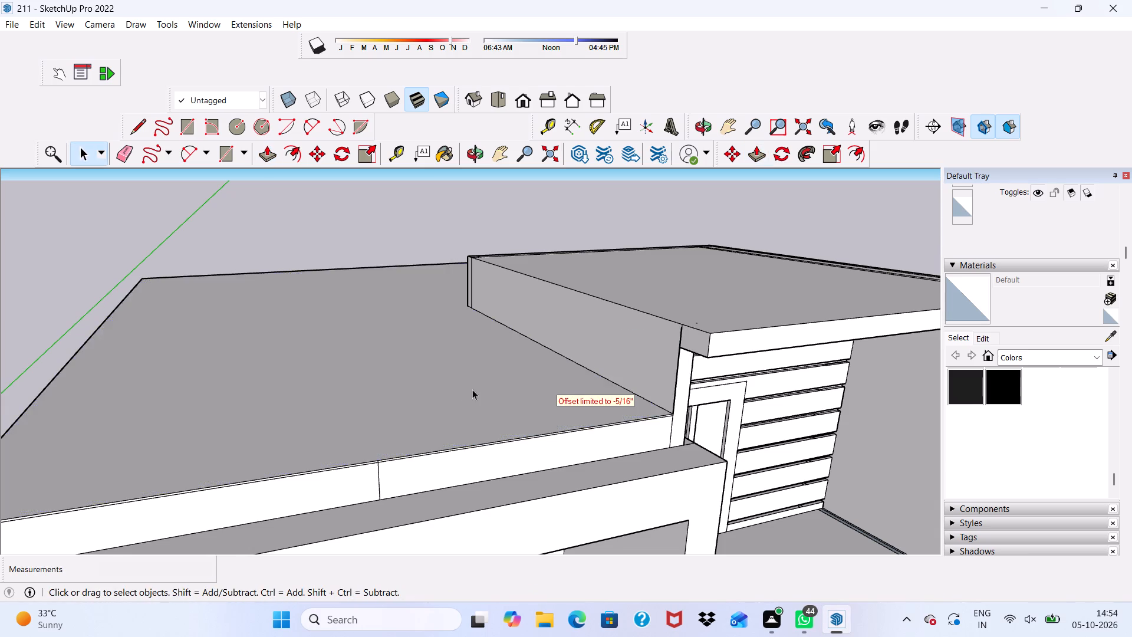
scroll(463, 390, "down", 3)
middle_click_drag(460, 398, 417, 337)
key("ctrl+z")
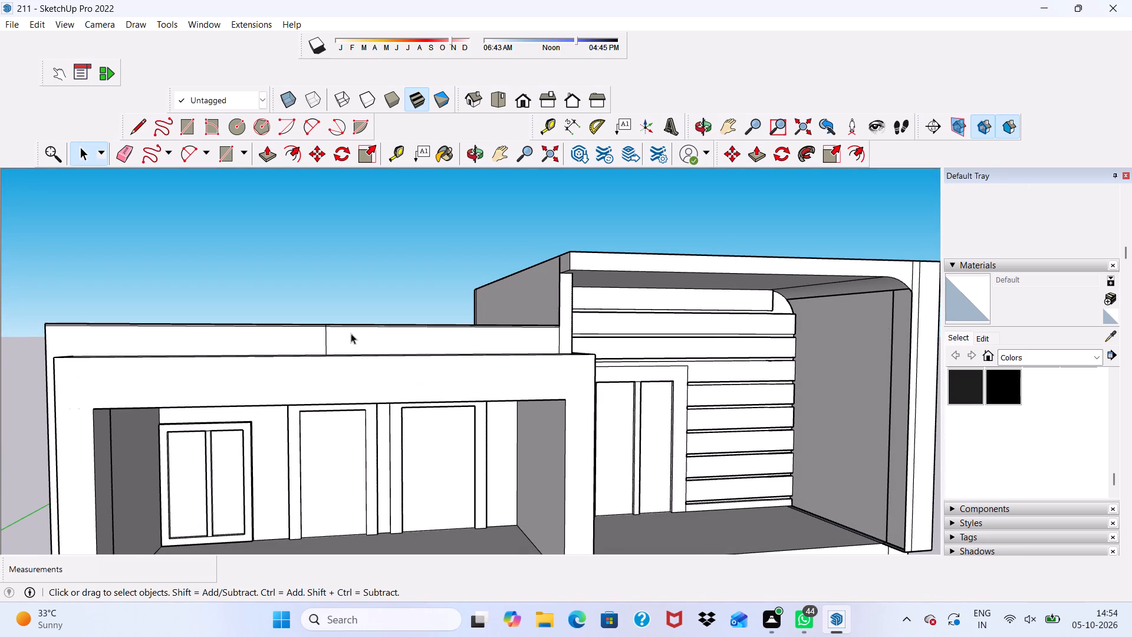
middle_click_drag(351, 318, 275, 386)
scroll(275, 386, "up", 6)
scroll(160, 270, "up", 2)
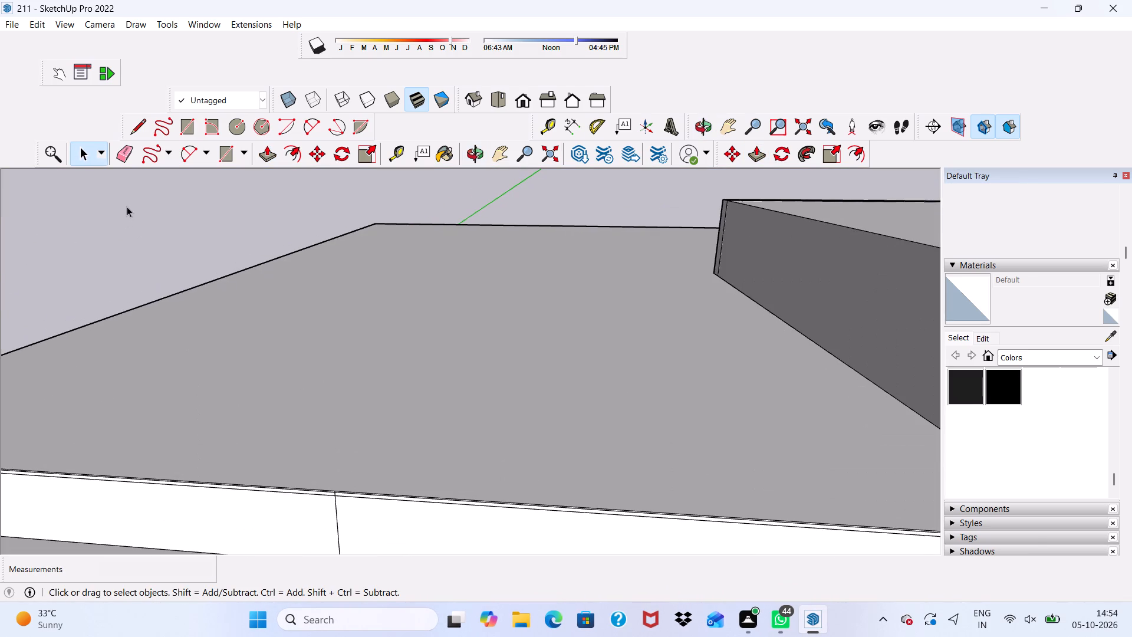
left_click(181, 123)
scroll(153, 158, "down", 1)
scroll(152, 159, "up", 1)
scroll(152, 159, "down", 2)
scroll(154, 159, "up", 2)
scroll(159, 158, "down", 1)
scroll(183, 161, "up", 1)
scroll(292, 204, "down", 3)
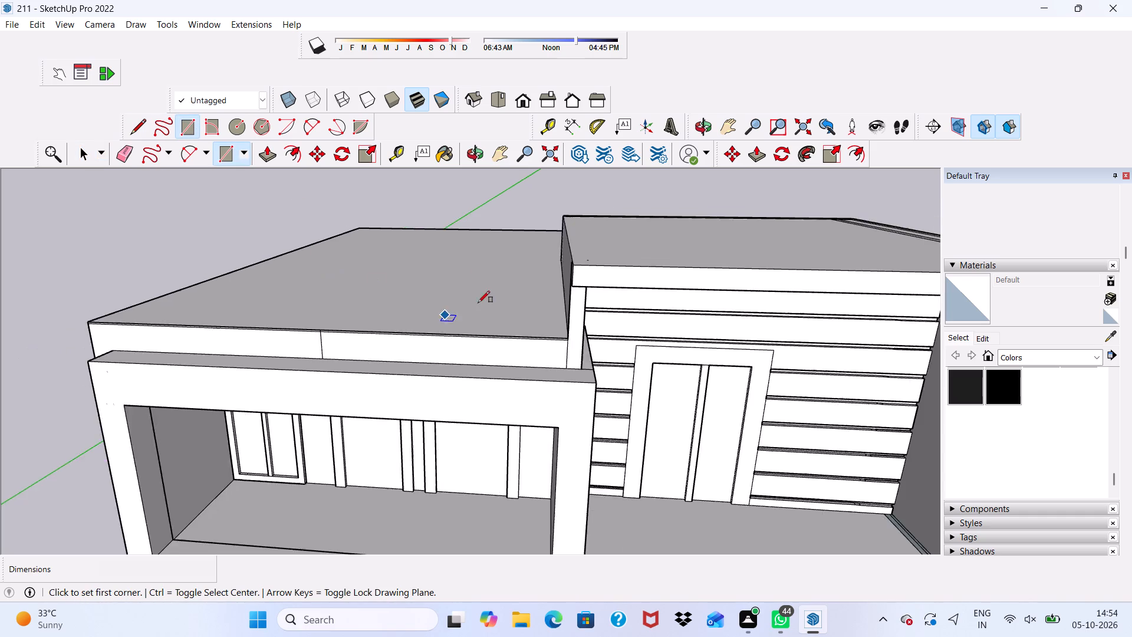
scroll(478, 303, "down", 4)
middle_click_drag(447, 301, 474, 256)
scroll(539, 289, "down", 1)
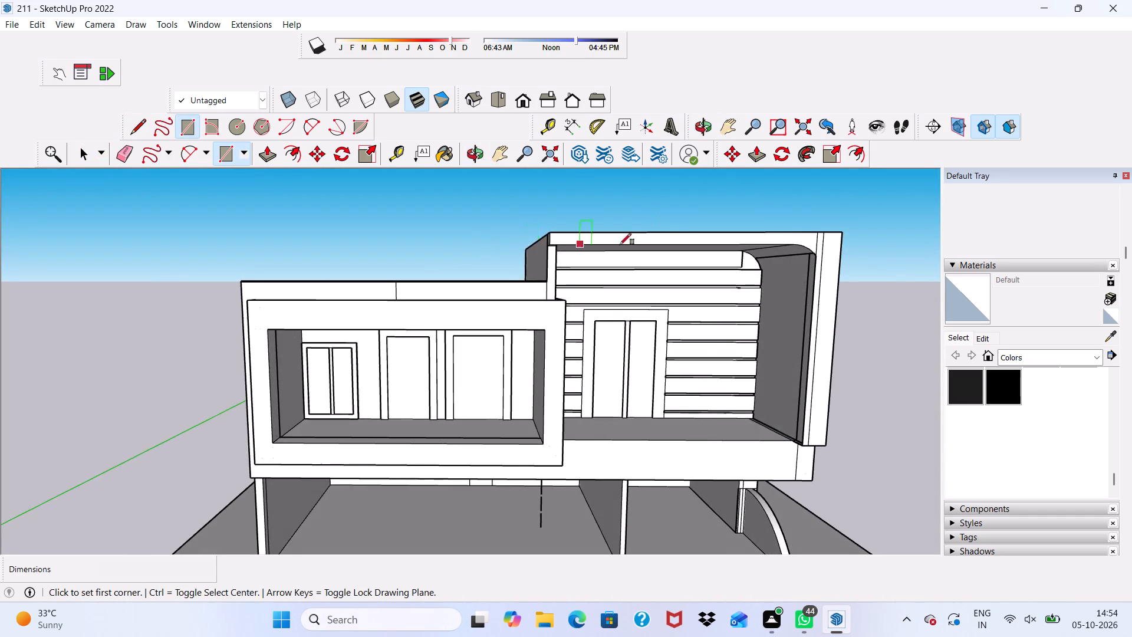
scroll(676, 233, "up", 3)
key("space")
Push the front face of the upper roof's band back by 1' 7 15/16".
left_click(617, 238)
scroll(610, 252, "up", 3)
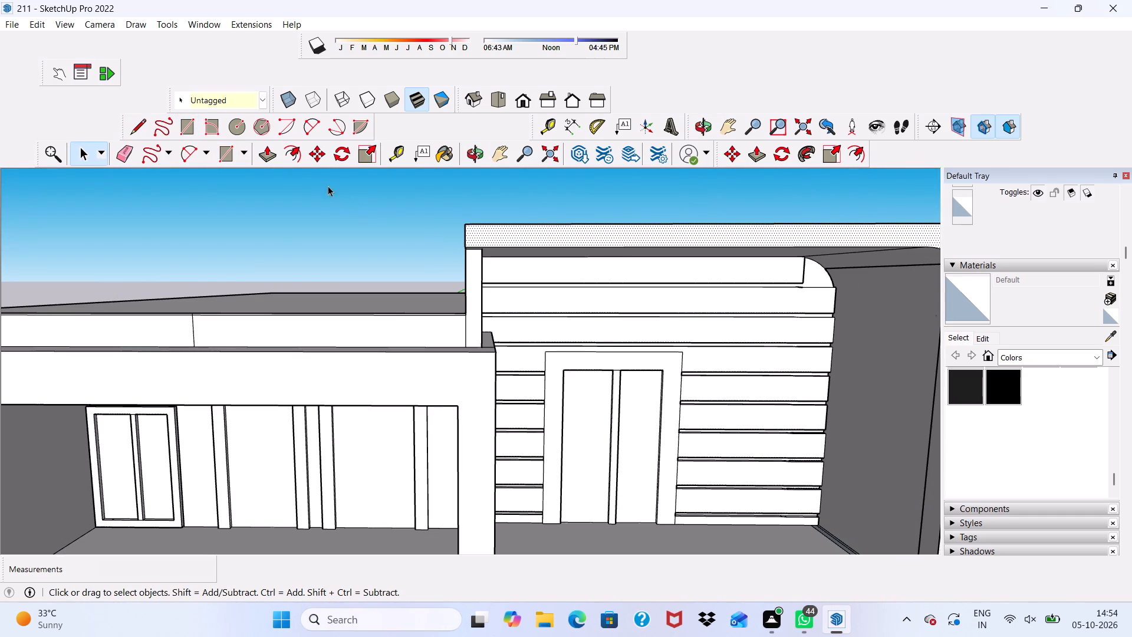
left_click(269, 148)
left_click_drag(562, 225, 560, 226)
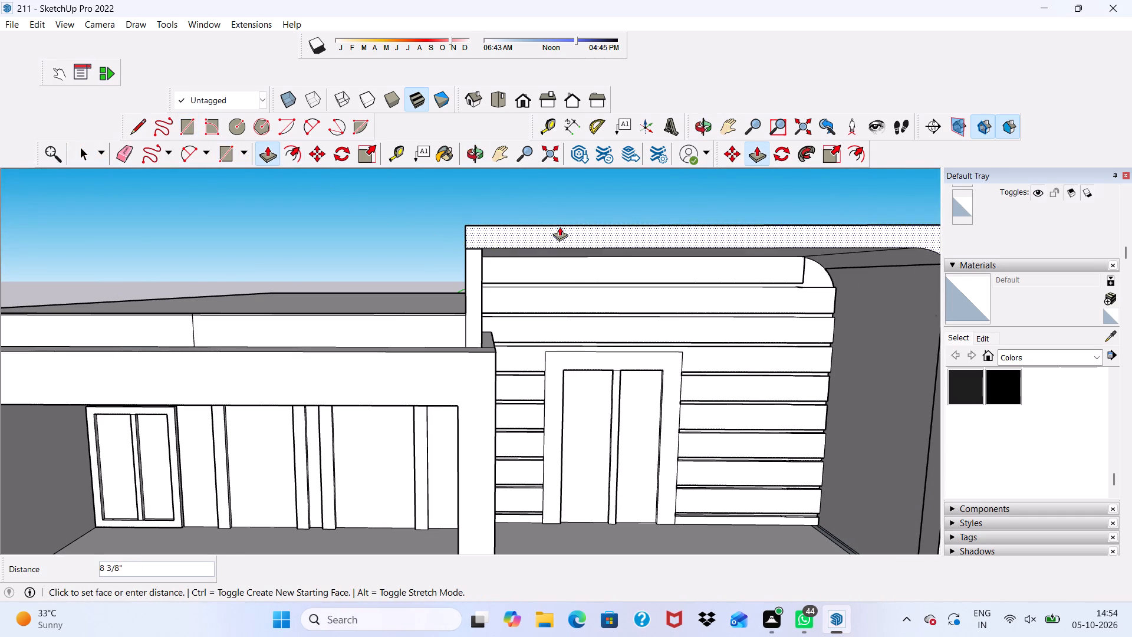
left_click_drag(560, 226, 554, 232)
scroll(426, 222, "down", 8)
scroll(610, 206, "up", 6)
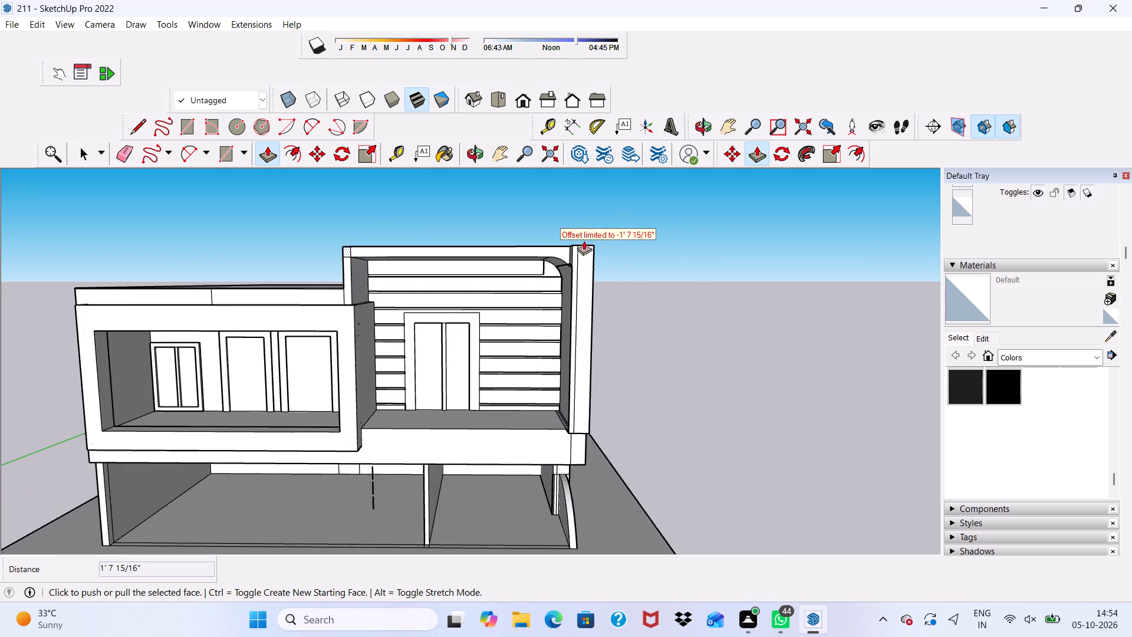
scroll(584, 241, "up", 2)
scroll(579, 255, "down", 1)
scroll(579, 256, "up", 3)
key("space")
Push the wide outer strip of the upper room's side wall front back behind the narrow inner strip.
left_click(586, 264)
left_click(261, 157)
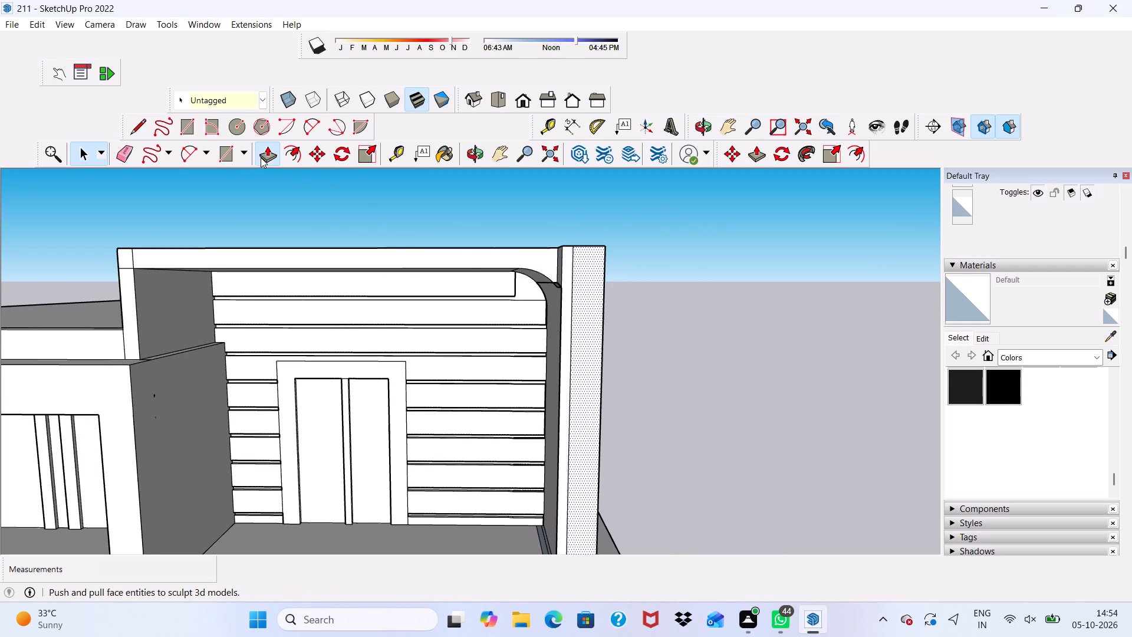
left_click(578, 278)
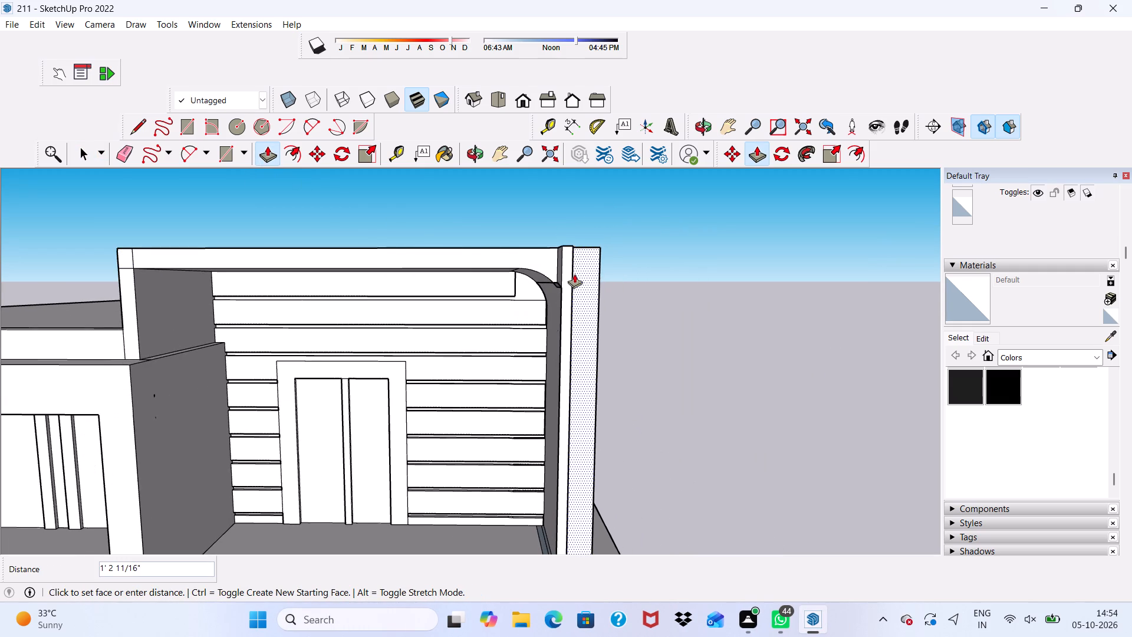
scroll(522, 231, "down", 6)
scroll(547, 316, "up", 6)
key("space")
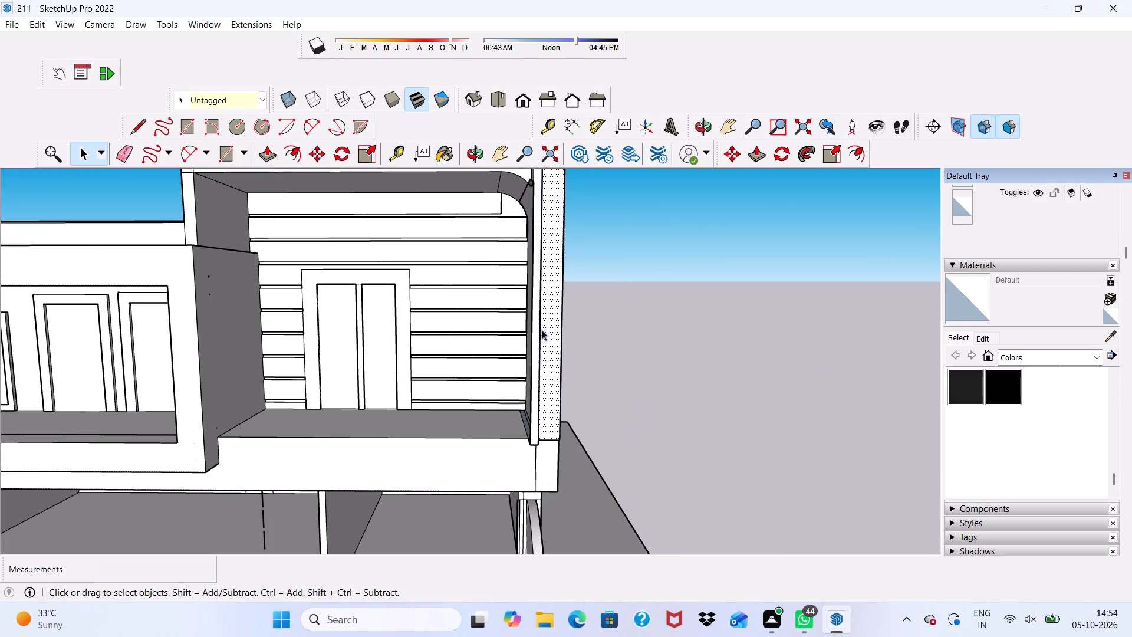
Push the narrow inner strip of the upper room's side wall front back by 1' 7 15/16".
left_click(535, 295)
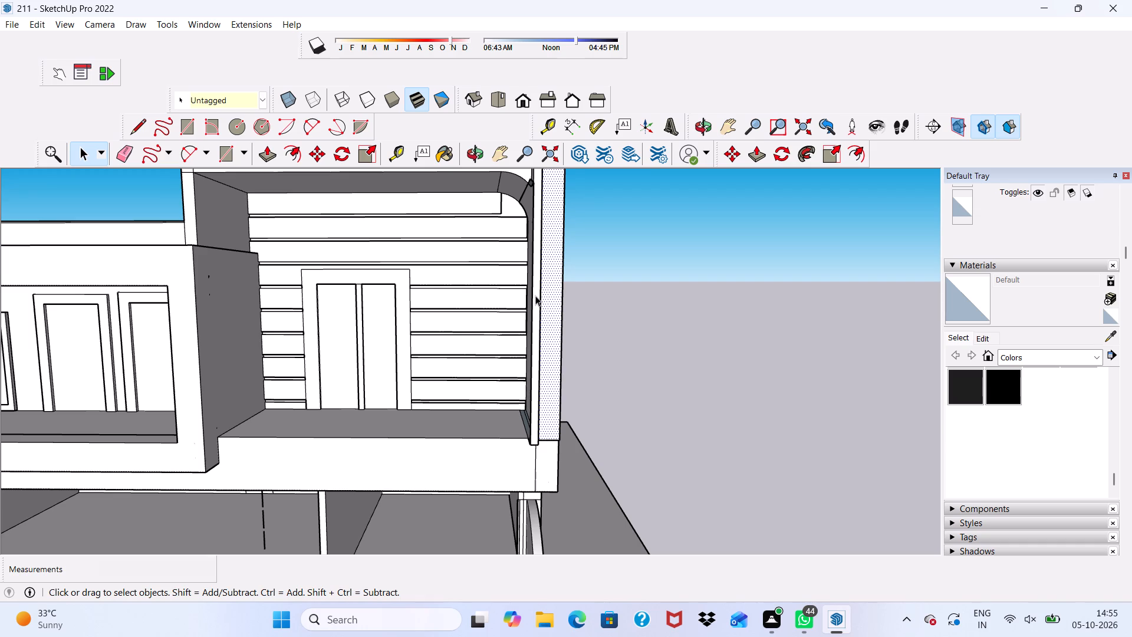
scroll(436, 252, "up", 7)
scroll(461, 287, "down", 4)
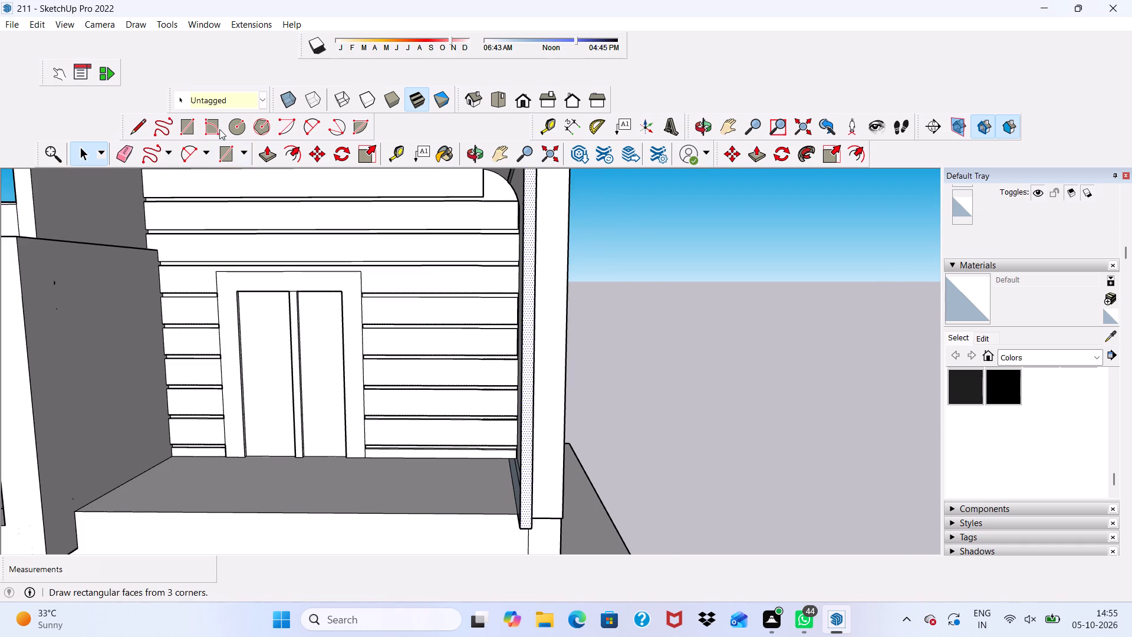
left_click(268, 154)
scroll(653, 297, "up", 3)
scroll(653, 298, "down", 5)
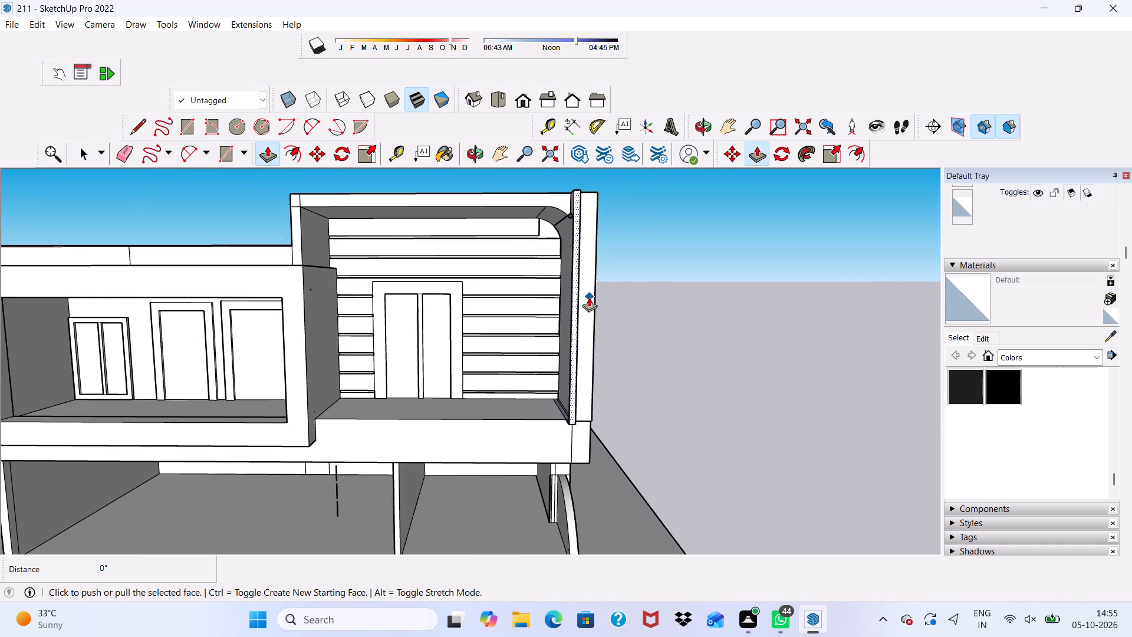
scroll(578, 271, "up", 1)
left_click_drag(577, 270, 573, 248)
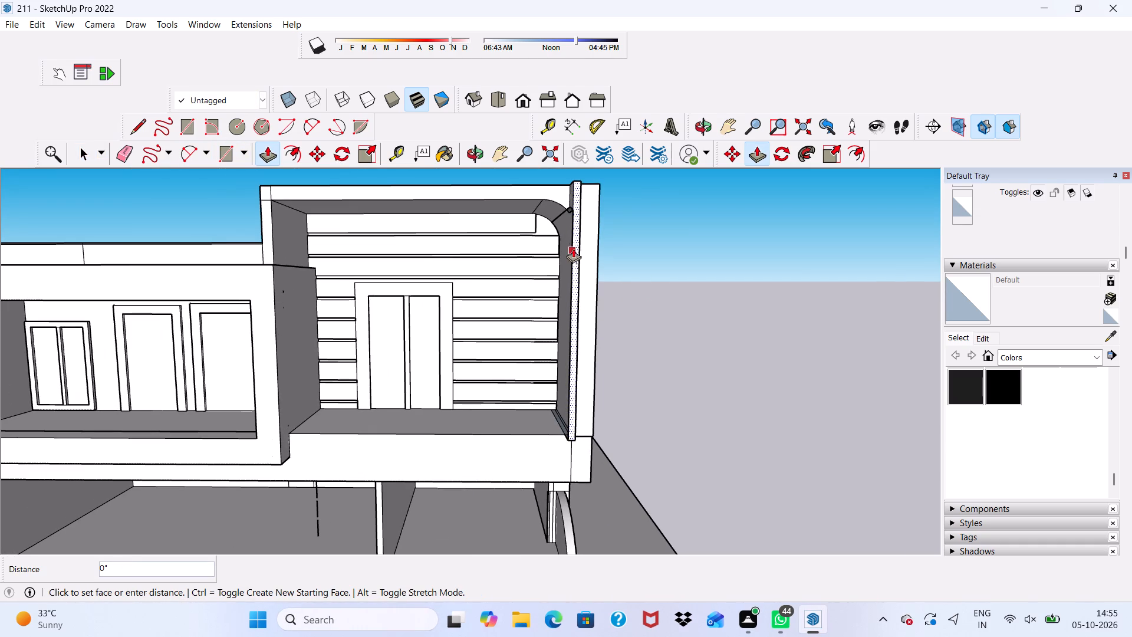
left_click_drag(573, 248, 559, 286)
scroll(568, 191, "up", 6)
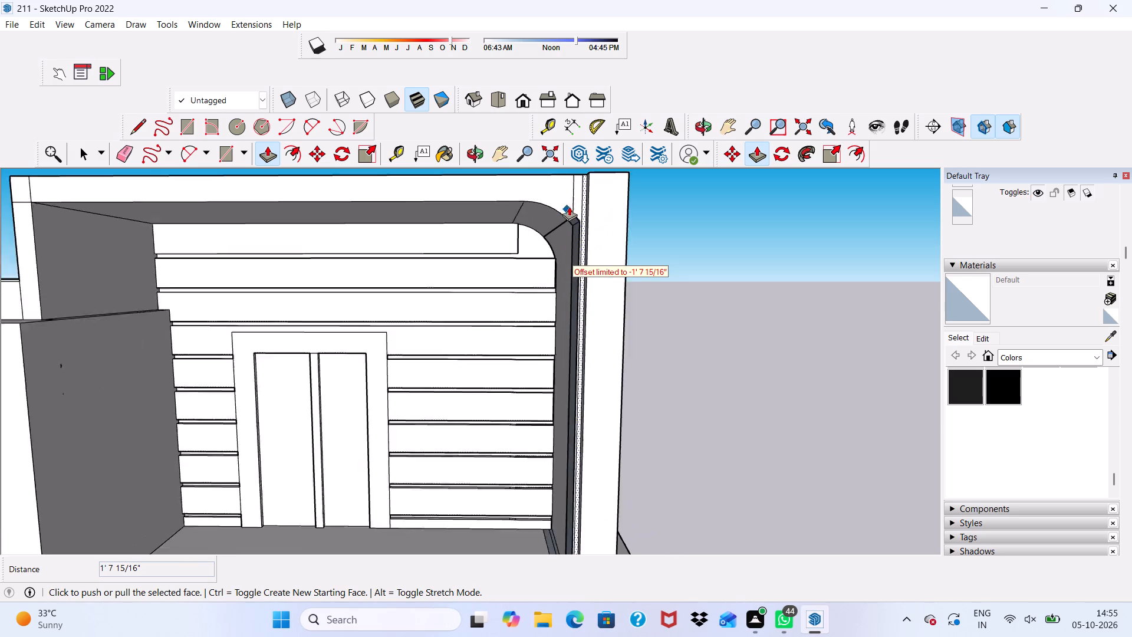
Erase the edges of the leftover inner wall face projecting beside the upper room's curved corner.
scroll(569, 206, "up", 1)
middle_click_drag(603, 212, 620, 272)
scroll(606, 260, "up", 11)
middle_click_drag(618, 254, 705, 201)
scroll(615, 326, "up", 2)
scroll(576, 321, "down", 9)
middle_click_drag(604, 331, 600, 238)
scroll(590, 251, "up", 4)
scroll(577, 253, "down", 3)
middle_click_drag(577, 255, 558, 280)
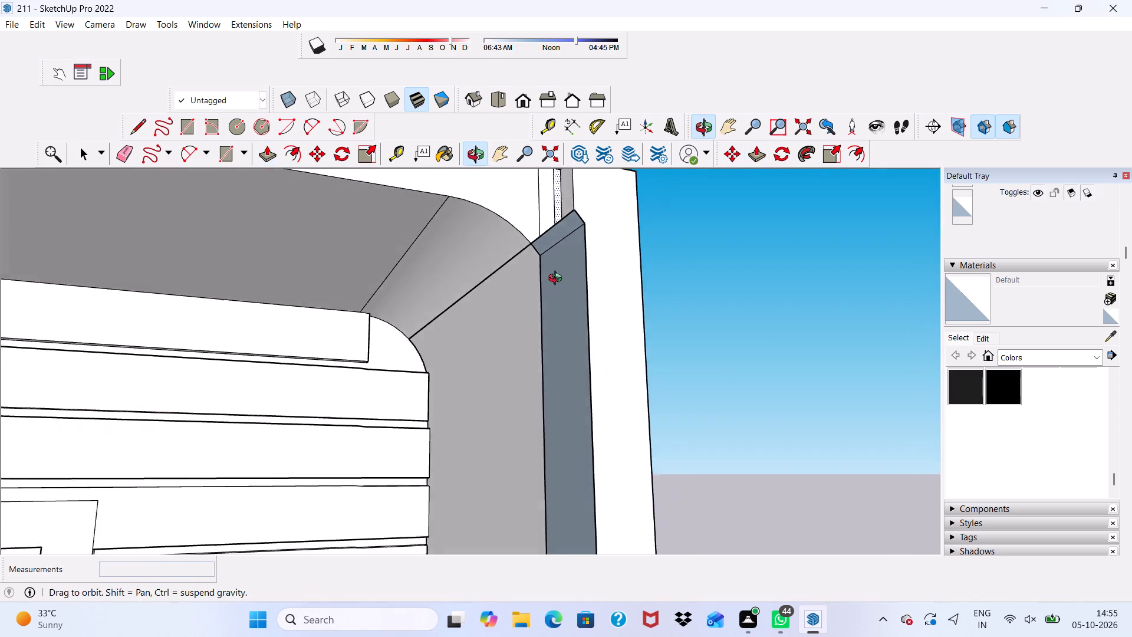
middle_click_drag(558, 280, 433, 321)
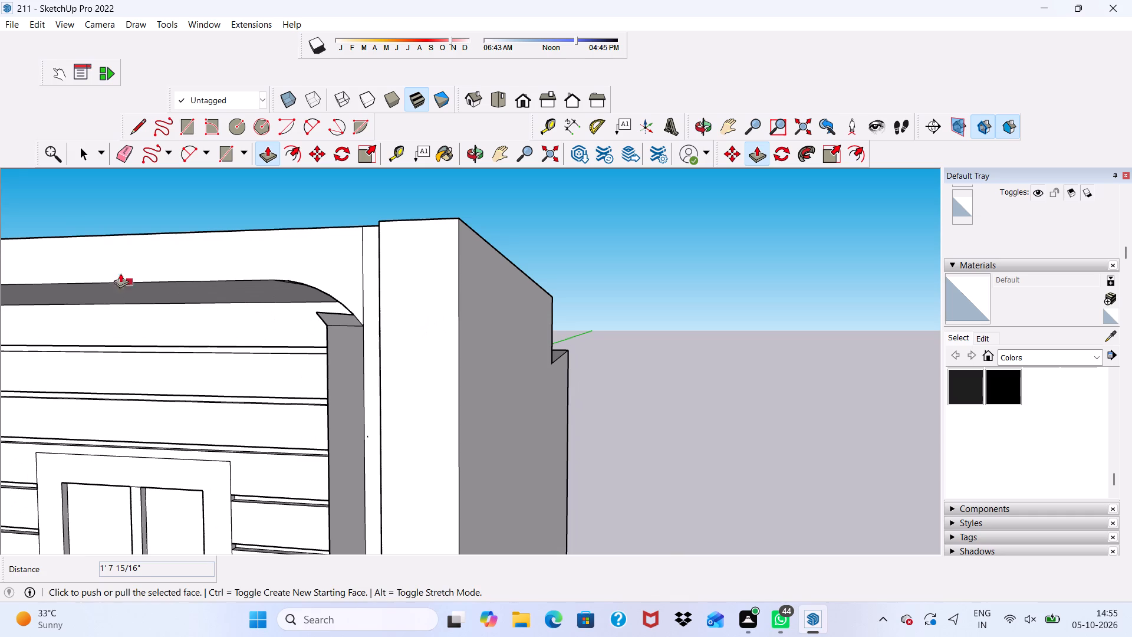
left_click(126, 148)
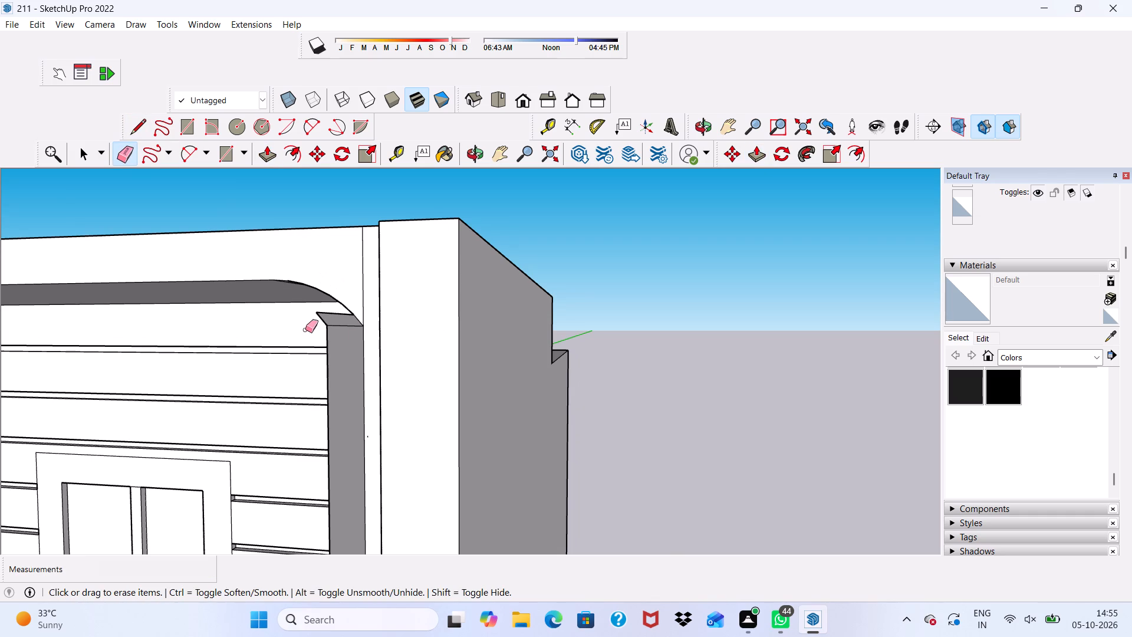
left_click(324, 320)
left_click_drag(328, 331, 336, 340)
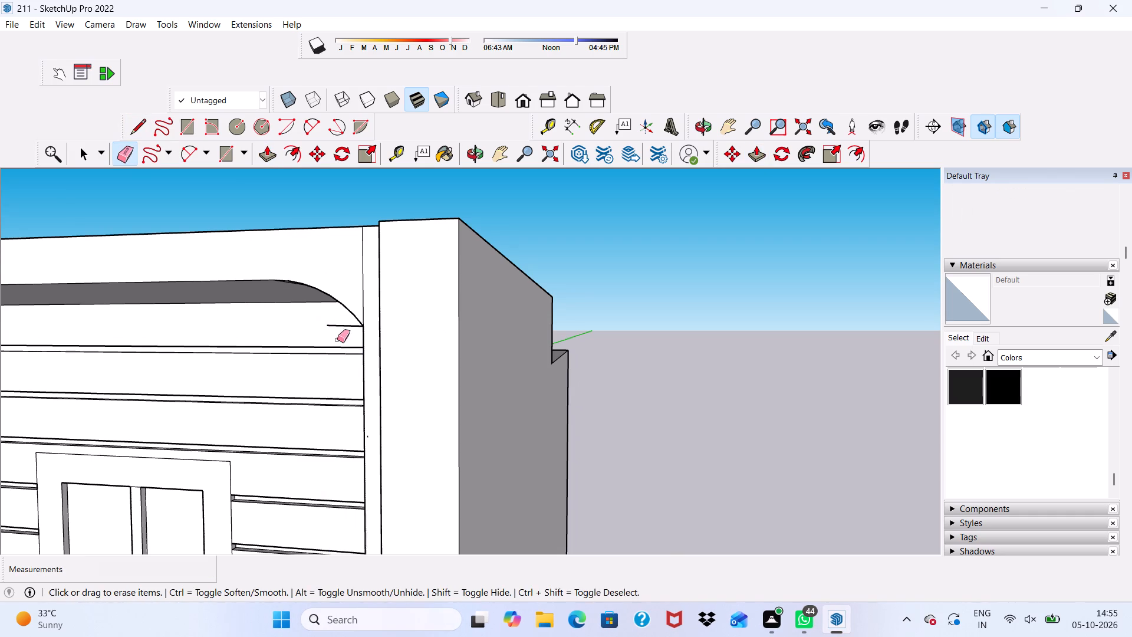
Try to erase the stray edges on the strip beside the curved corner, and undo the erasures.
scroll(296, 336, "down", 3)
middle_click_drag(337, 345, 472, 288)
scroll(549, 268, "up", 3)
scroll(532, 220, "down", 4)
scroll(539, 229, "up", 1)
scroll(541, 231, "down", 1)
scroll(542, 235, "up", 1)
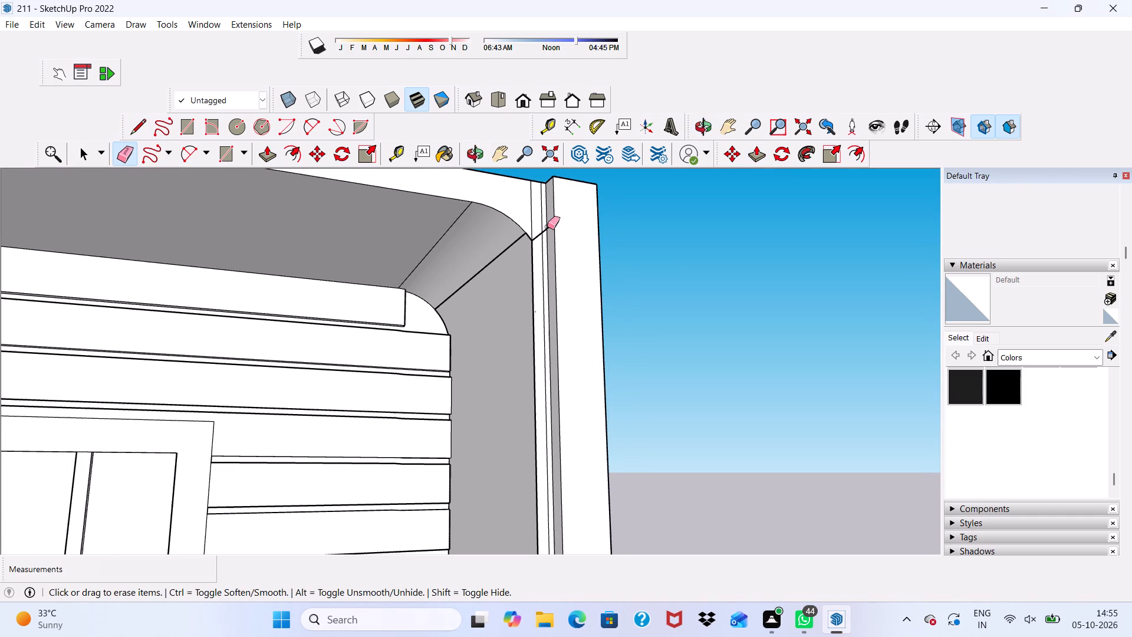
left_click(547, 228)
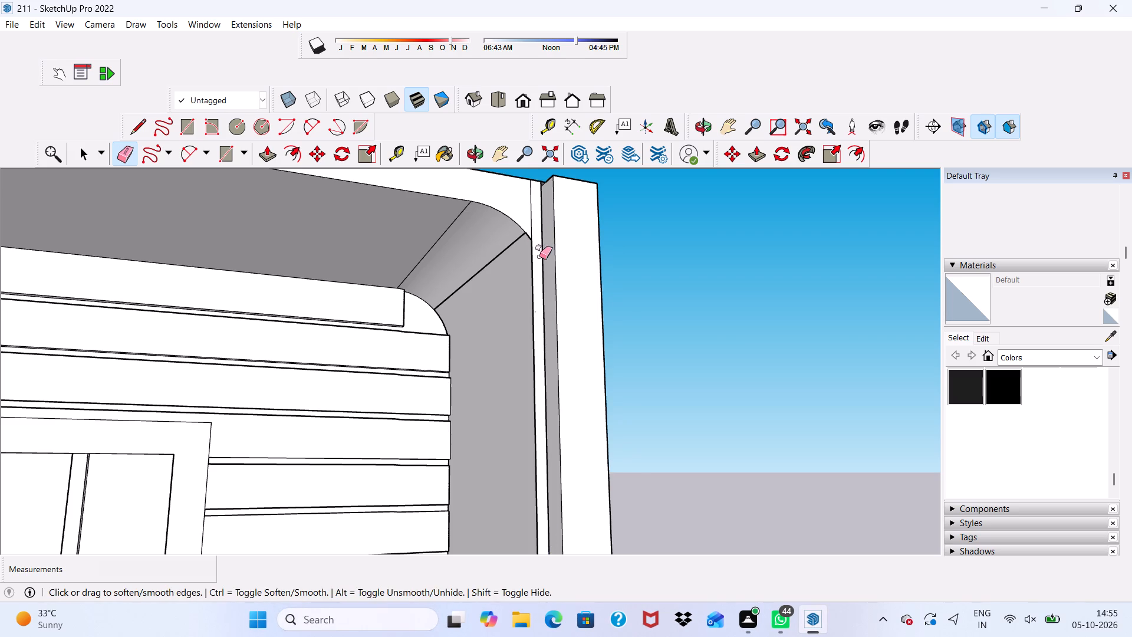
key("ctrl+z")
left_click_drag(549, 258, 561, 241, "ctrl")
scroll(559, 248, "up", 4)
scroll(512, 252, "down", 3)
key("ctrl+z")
Erase the stray diagonal edge extending past the curved corner and the thin vertical line crossing the narrow strip.
scroll(499, 298, "up", 1)
scroll(505, 294, "down", 4)
scroll(558, 221, "up", 5)
scroll(542, 227, "down", 2)
middle_click_drag(533, 237, 519, 317)
middle_click_drag(521, 326, 519, 333)
scroll(495, 365, "up", 7)
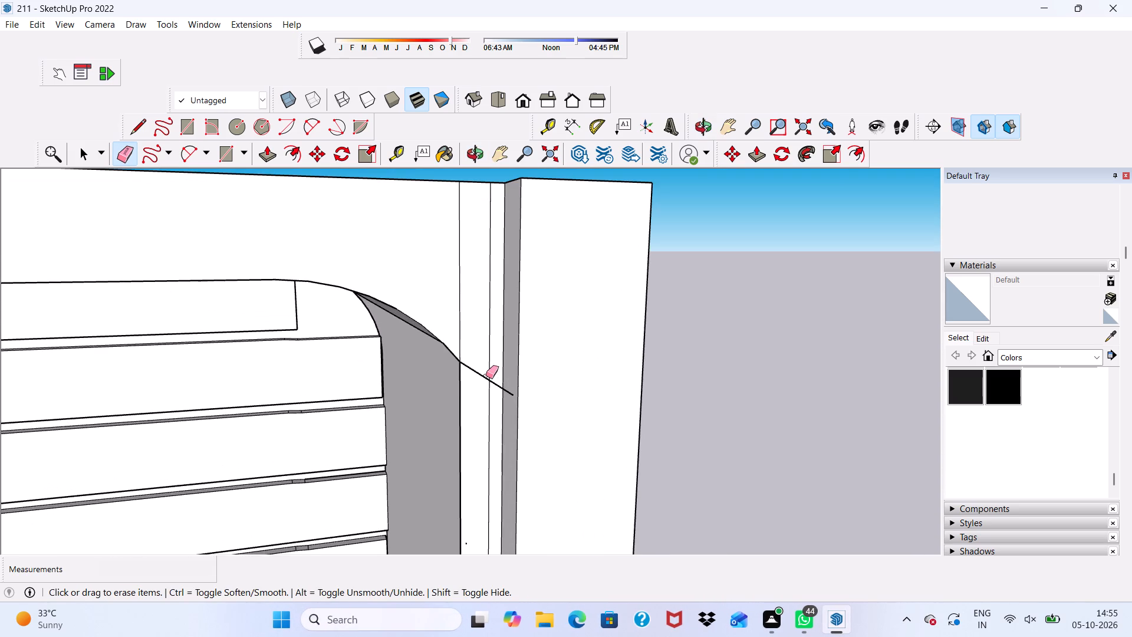
left_click(483, 377)
scroll(494, 350, "up", 2)
left_click(490, 329)
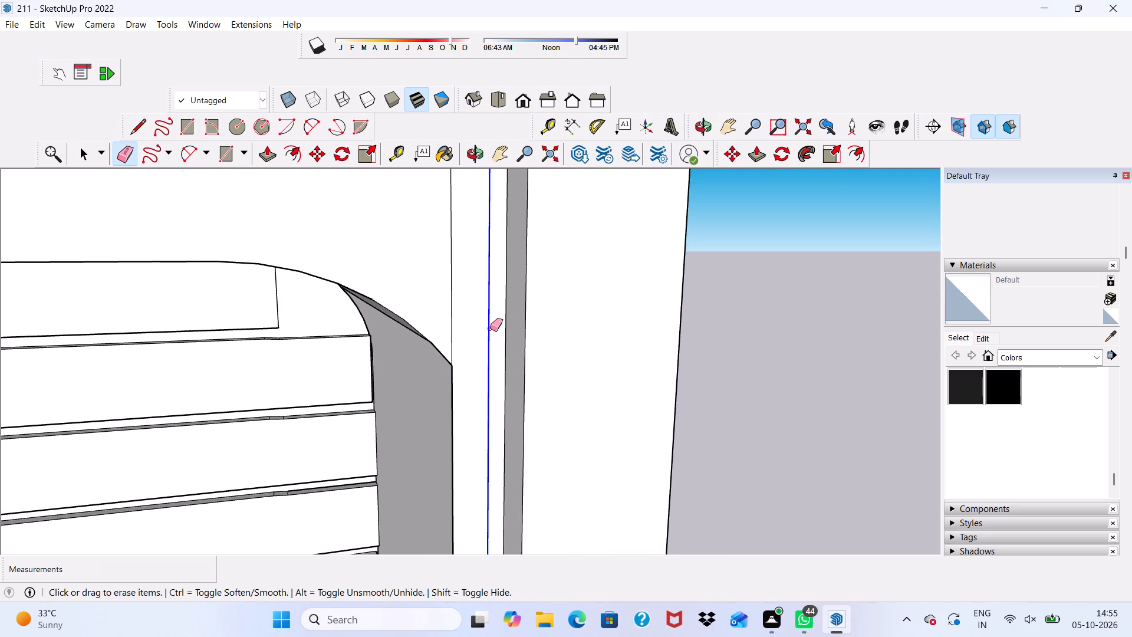
Erase the remaining thin vertical line between the roof band's front and the narrow strip.
scroll(482, 333, "down", 6)
scroll(350, 333, "up", 1)
middle_click_drag(361, 327, 284, 234)
scroll(435, 257, "down", 4)
scroll(433, 259, "up", 1)
scroll(433, 260, "down", 5)
scroll(374, 275, "up", 1)
scroll(376, 280, "down", 4)
middle_click_drag(366, 291, 476, 381)
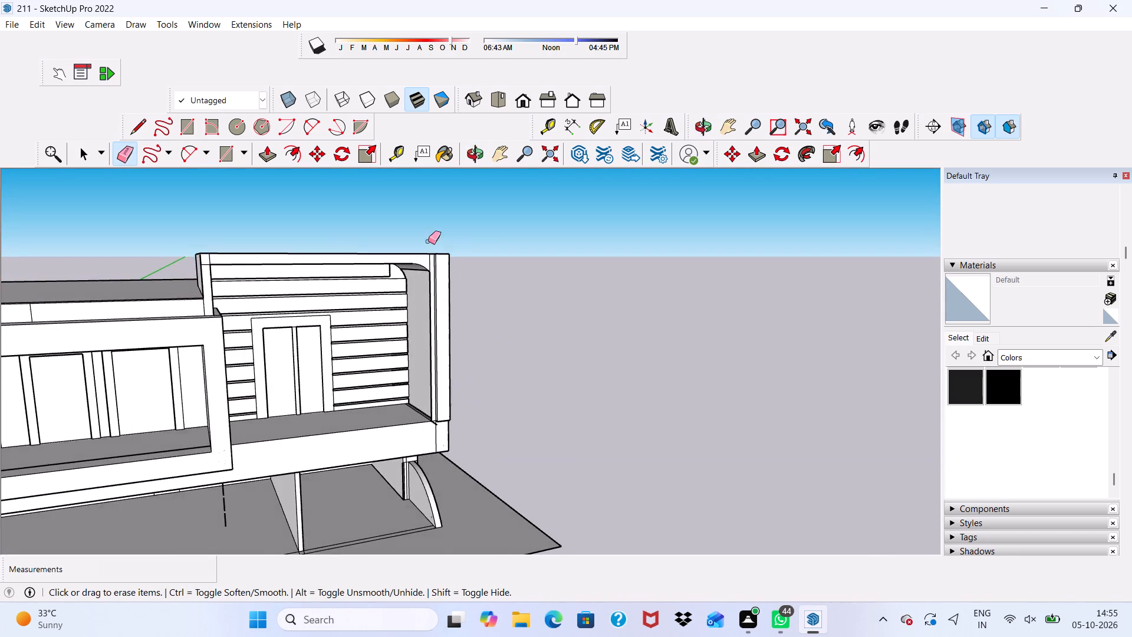
scroll(428, 241, "up", 8)
left_click(429, 268)
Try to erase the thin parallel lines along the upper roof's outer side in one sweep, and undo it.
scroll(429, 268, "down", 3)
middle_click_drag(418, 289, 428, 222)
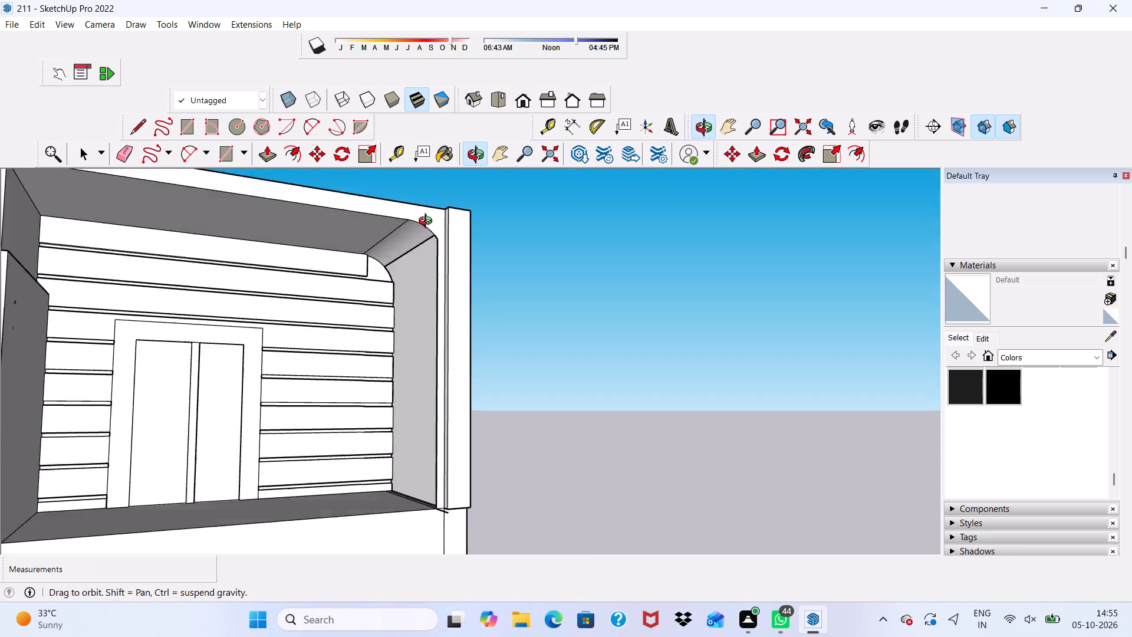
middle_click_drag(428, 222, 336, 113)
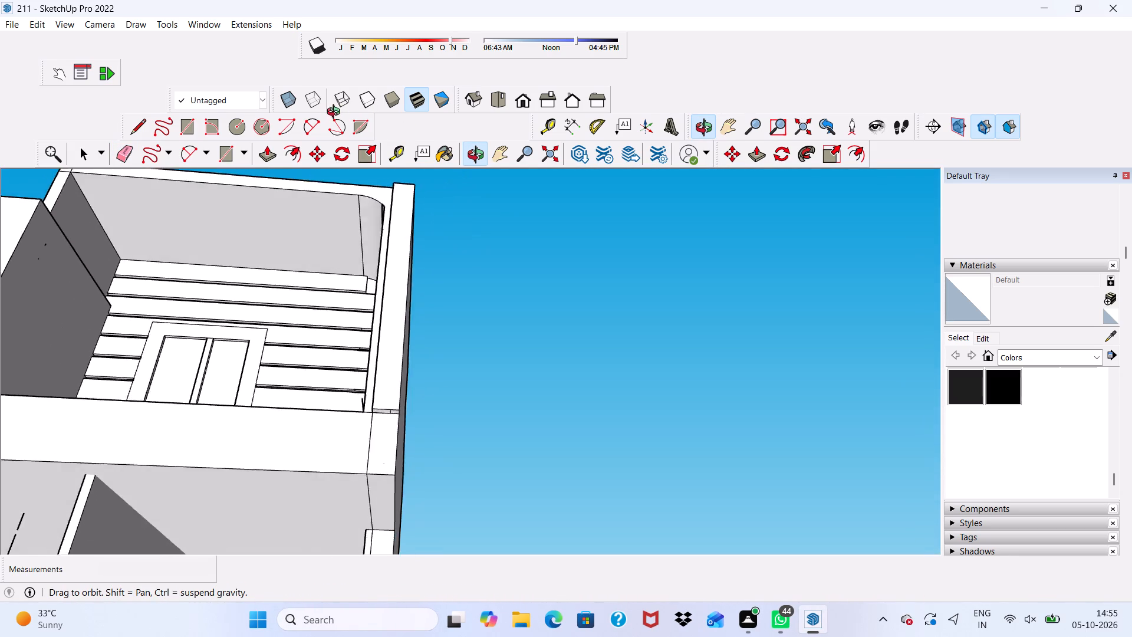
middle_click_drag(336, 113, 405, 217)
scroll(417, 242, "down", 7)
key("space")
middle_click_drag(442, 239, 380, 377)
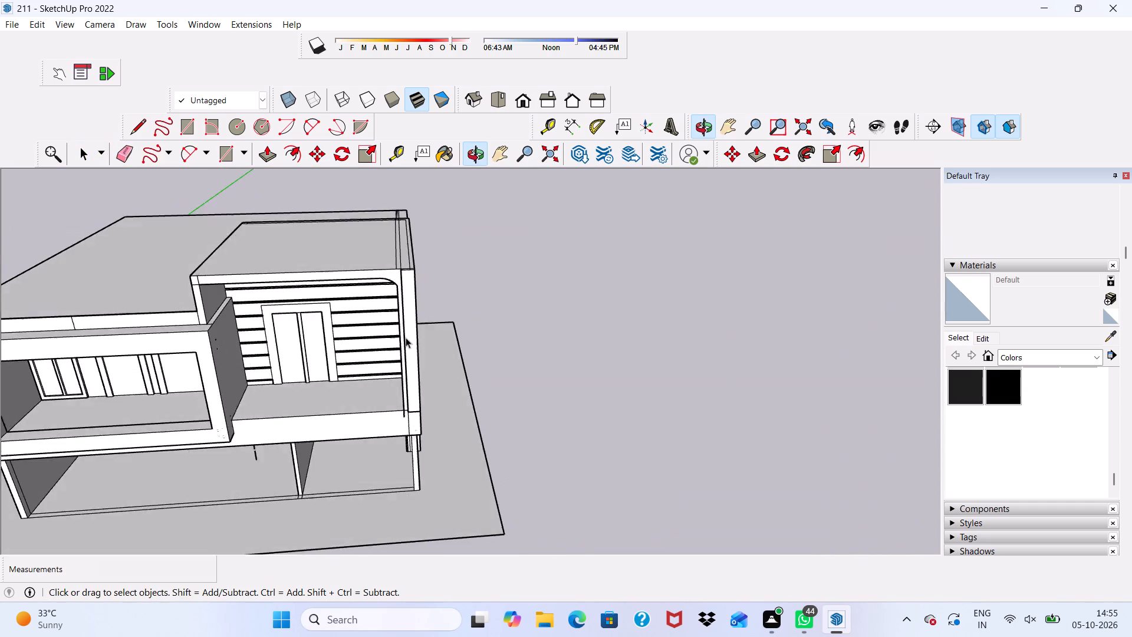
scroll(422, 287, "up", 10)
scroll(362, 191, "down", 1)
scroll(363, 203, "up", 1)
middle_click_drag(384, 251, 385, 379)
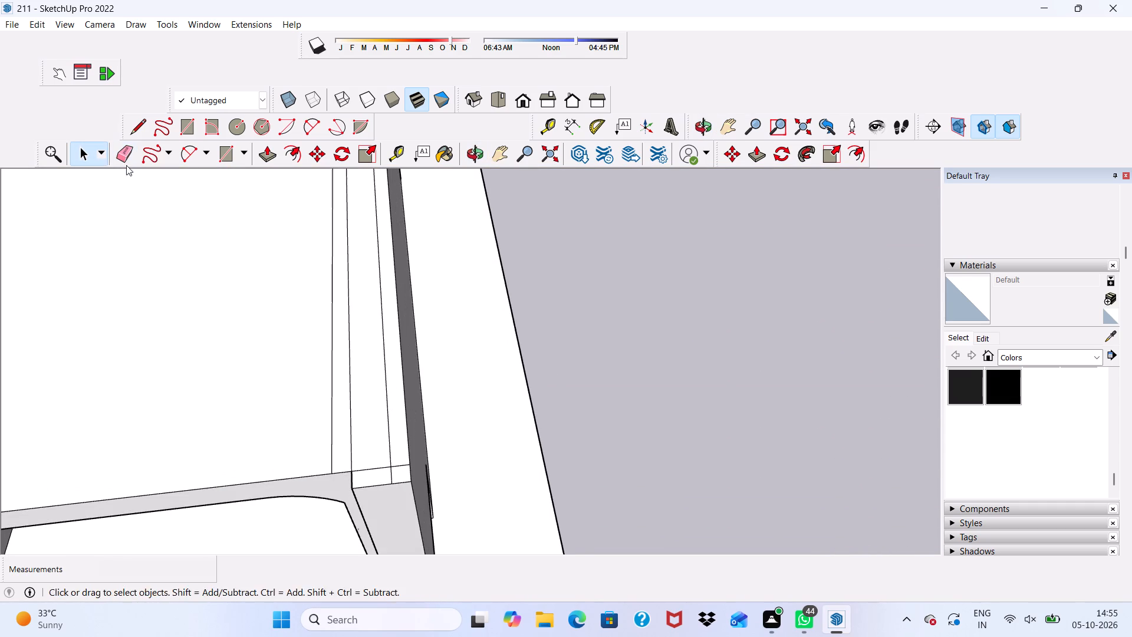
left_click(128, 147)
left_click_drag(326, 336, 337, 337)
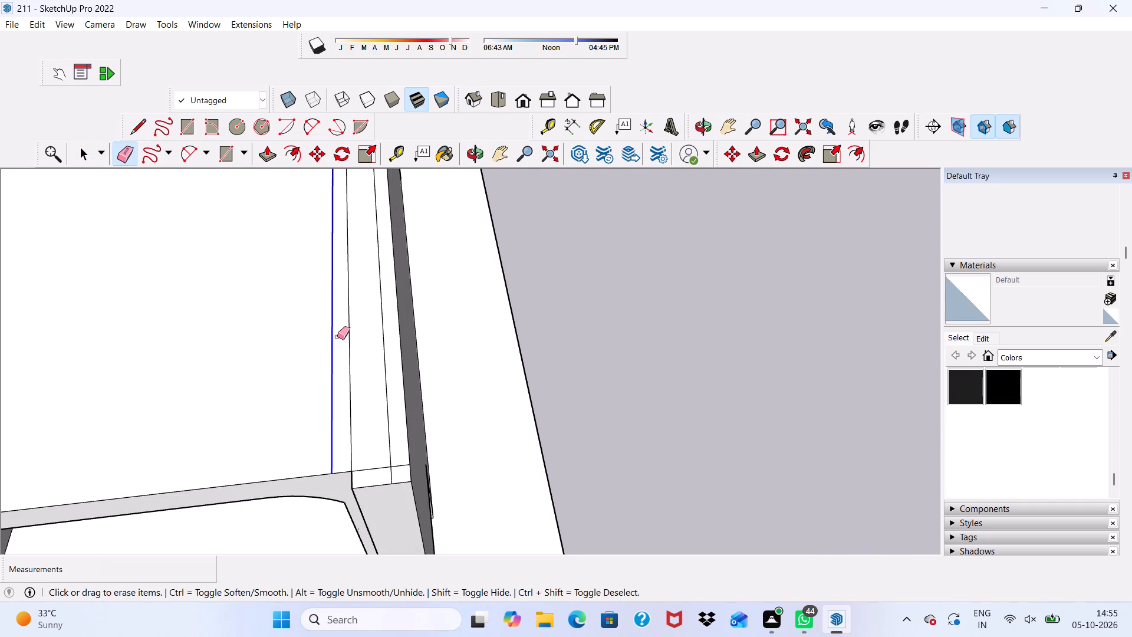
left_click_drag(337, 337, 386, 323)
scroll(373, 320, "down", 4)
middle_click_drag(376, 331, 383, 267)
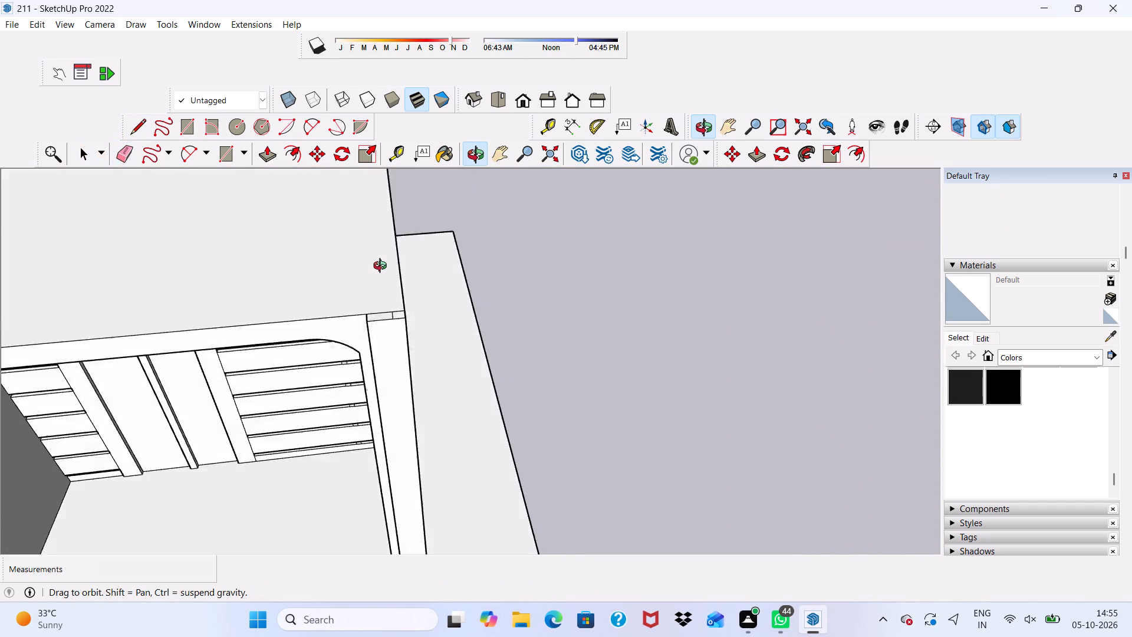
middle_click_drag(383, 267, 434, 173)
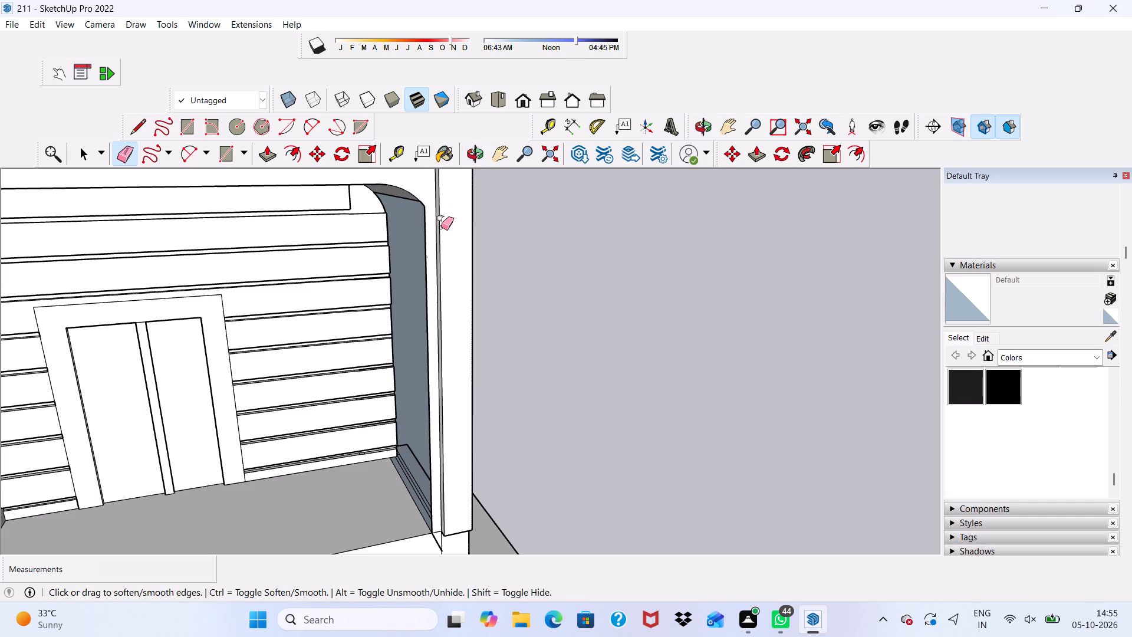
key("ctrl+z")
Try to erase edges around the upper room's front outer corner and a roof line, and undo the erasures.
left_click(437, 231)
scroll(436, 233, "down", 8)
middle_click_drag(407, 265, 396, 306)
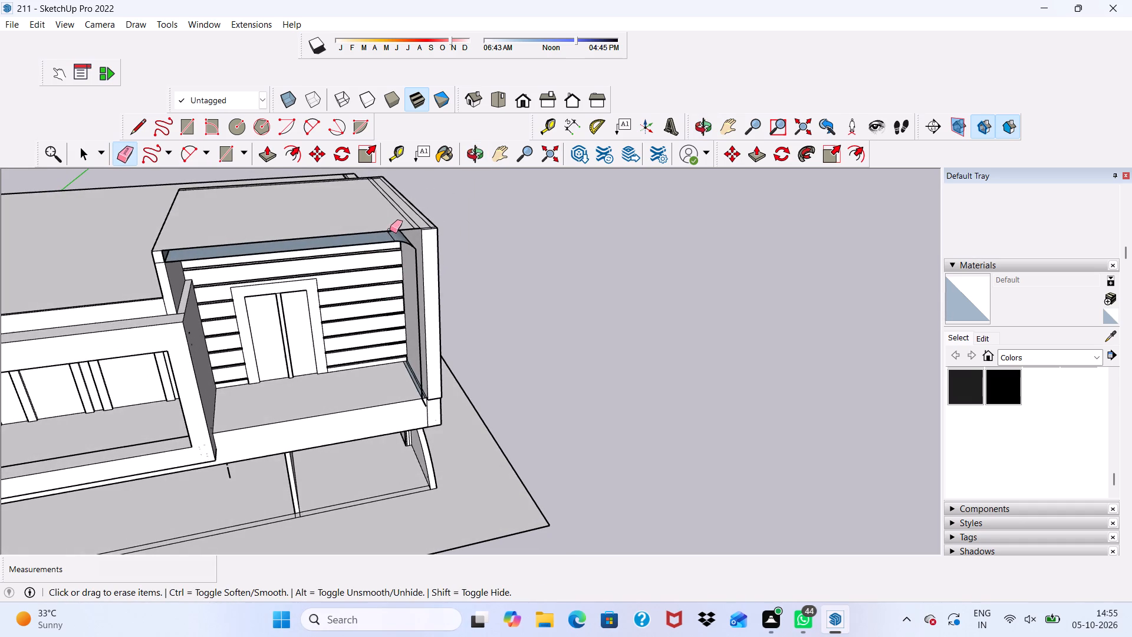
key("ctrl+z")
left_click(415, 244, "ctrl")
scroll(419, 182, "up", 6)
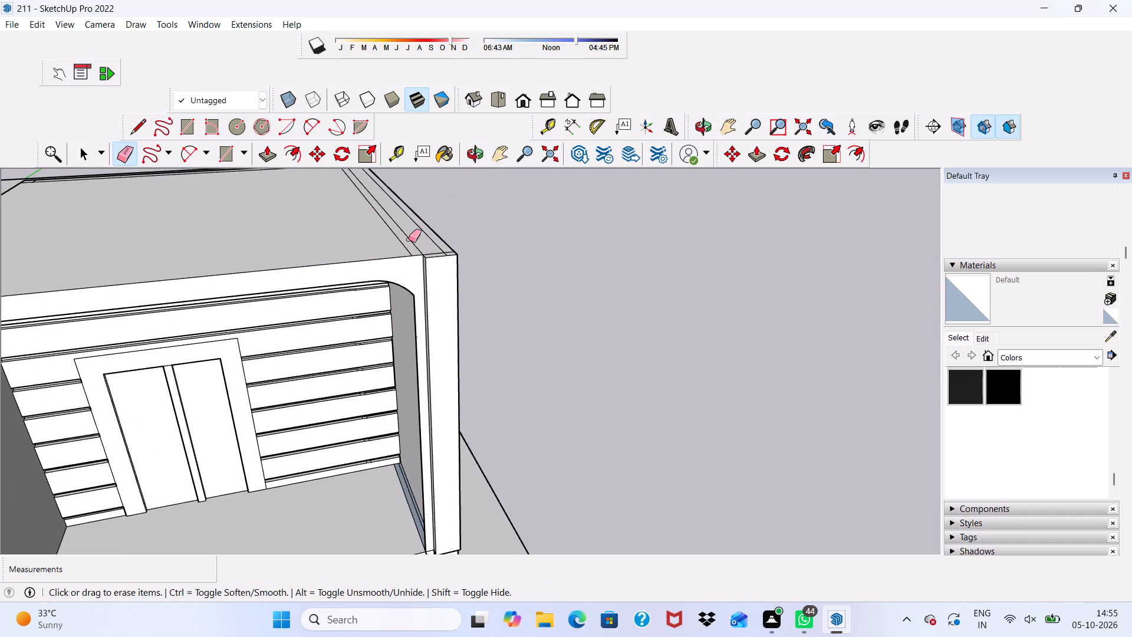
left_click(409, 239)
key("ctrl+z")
Erase two of the thin parallel lines on the upper roof near its outer side.
scroll(393, 234, "up", 1)
left_click(393, 233)
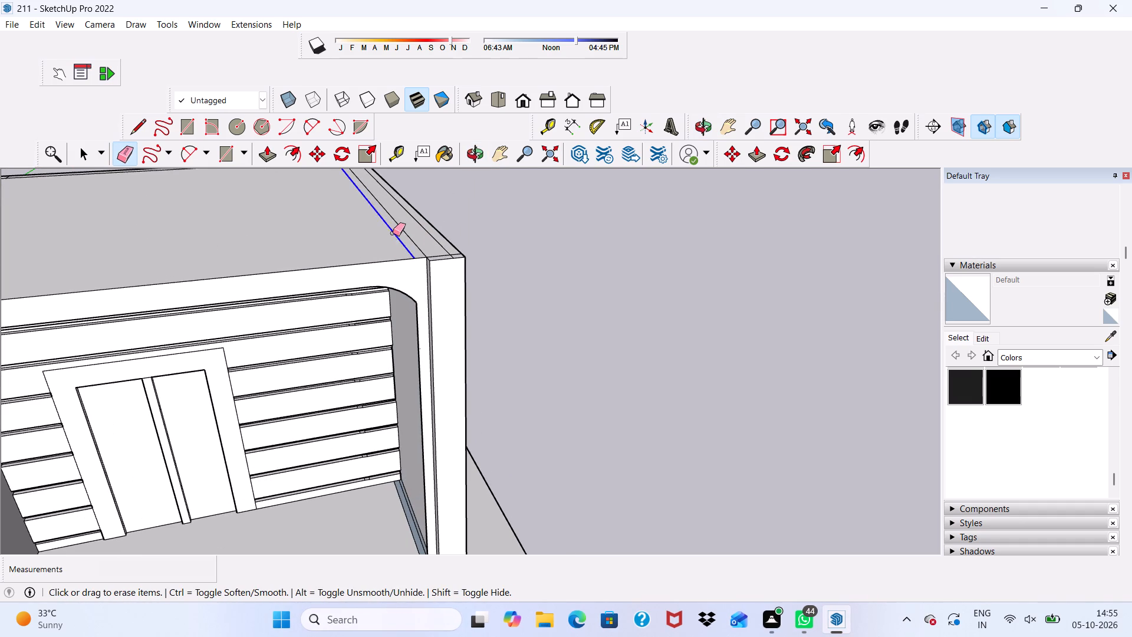
scroll(412, 219, "up", 2)
left_click_drag(414, 218, 419, 215)
Erase the short leftover edges at the front outer corner of the upper roof.
scroll(416, 224, "down", 1)
middle_click_drag(416, 232, 378, 262)
scroll(378, 264, "up", 2)
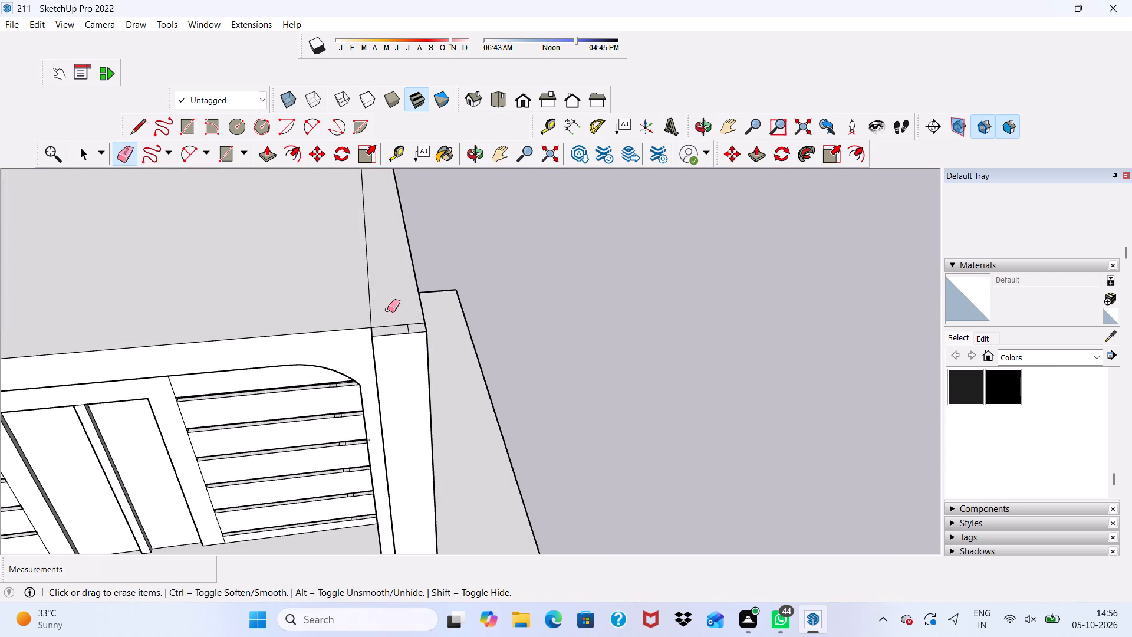
scroll(387, 310, "up", 2)
left_click(408, 328)
left_click(417, 336)
left_click_drag(424, 324, 413, 333)
left_click_drag(373, 328, 373, 337)
Push the wide outer strip of the side wall front back flush with the roof band's front.
scroll(379, 316, "down", 3)
middle_click_drag(380, 316, 382, 316)
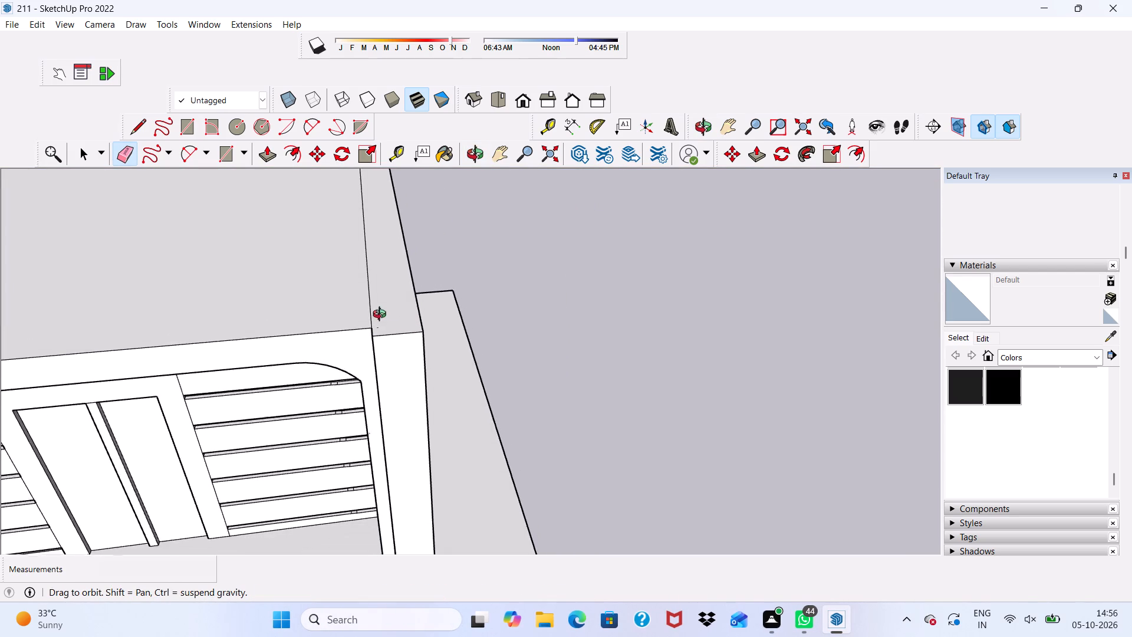
middle_click_drag(382, 316, 432, 229)
scroll(448, 223, "up", 3)
key("space")
left_click(490, 235)
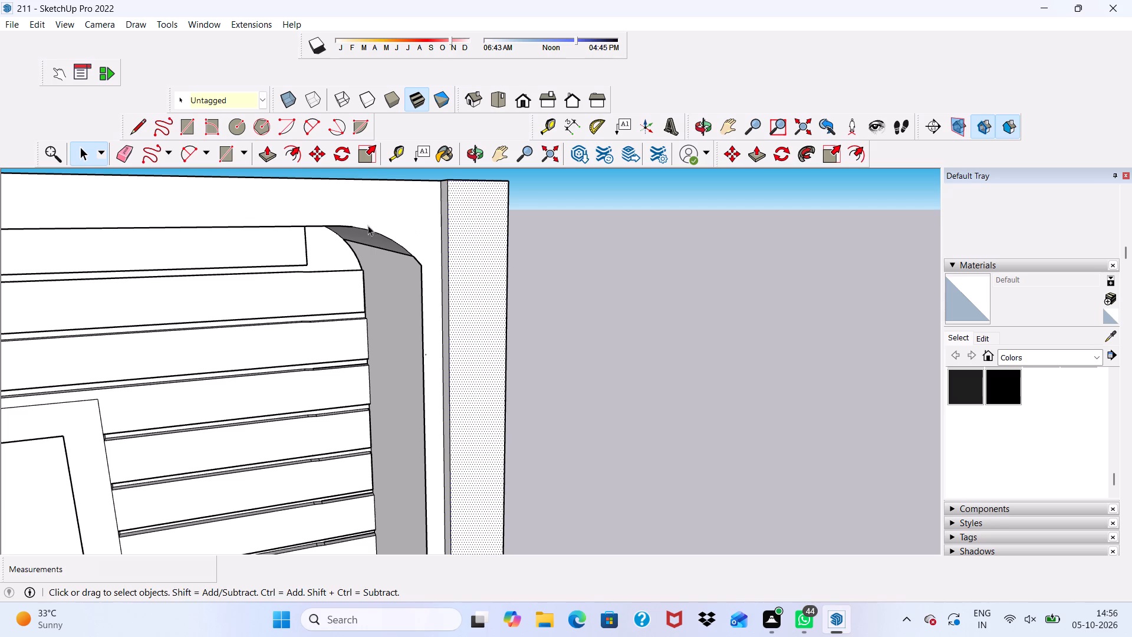
left_click(265, 150)
scroll(488, 267, "up", 1)
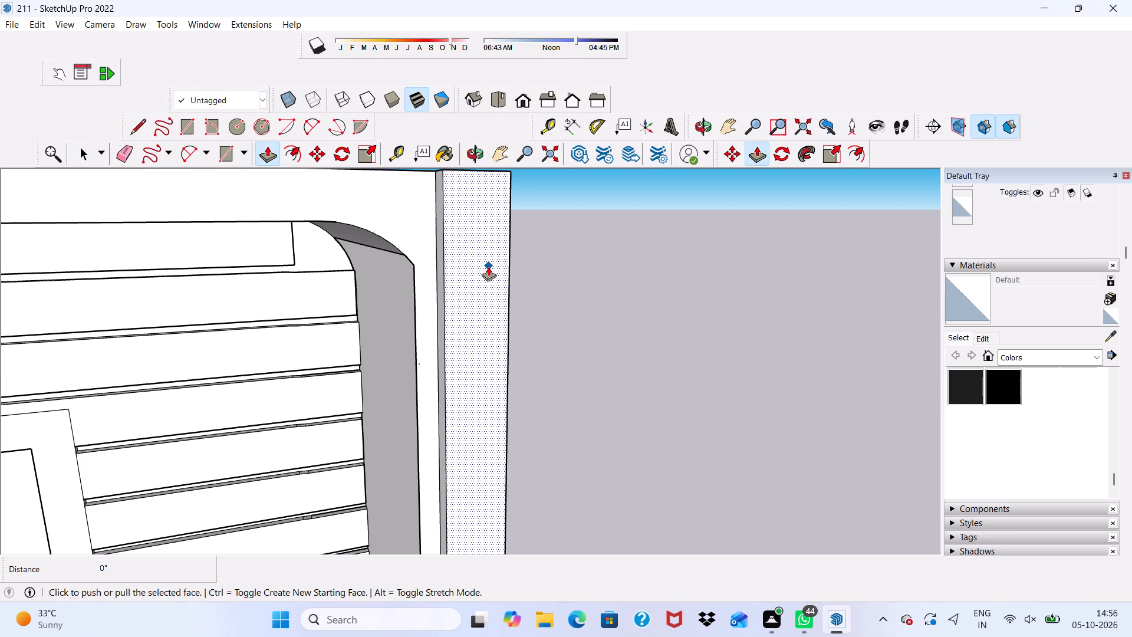
left_click_drag(485, 270, 464, 269)
scroll(454, 210, "down", 3)
Erase the vertical seam line along the inner edge of the wide outer strip.
middle_click_drag(452, 226, 424, 246)
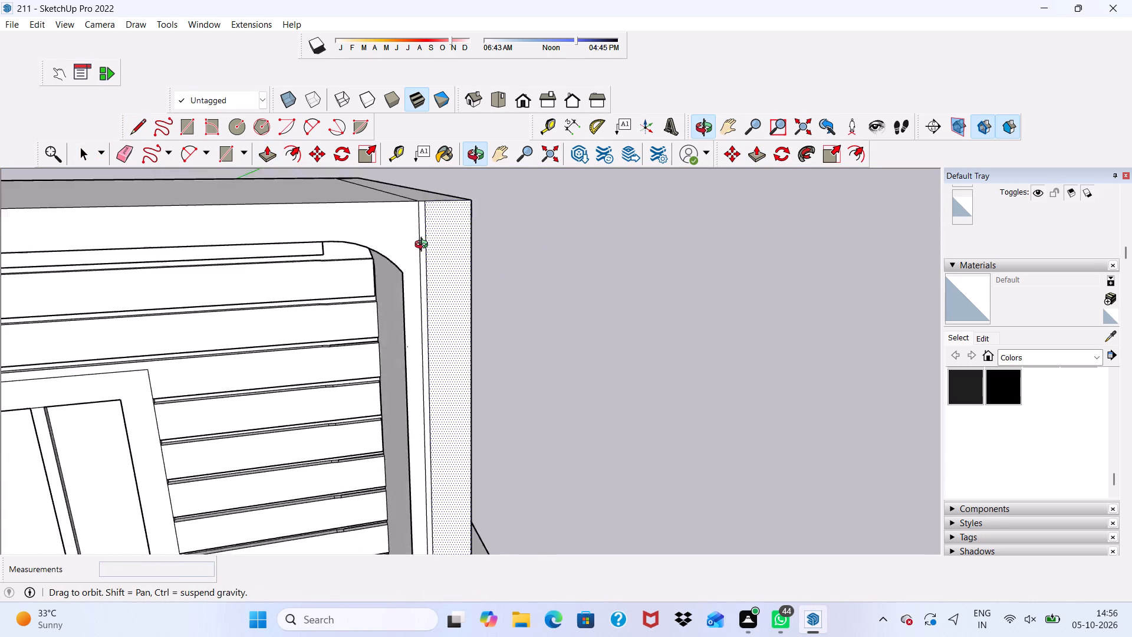
middle_click_drag(424, 246, 383, 248)
key("space")
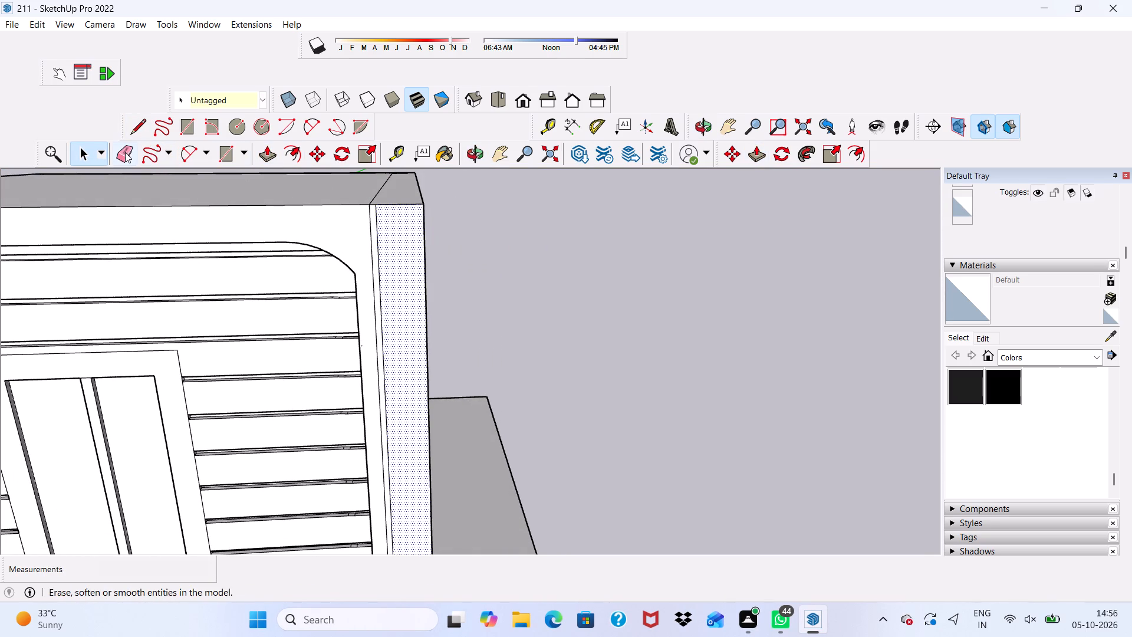
left_click(125, 152)
scroll(414, 279, "up", 1)
left_click(375, 250)
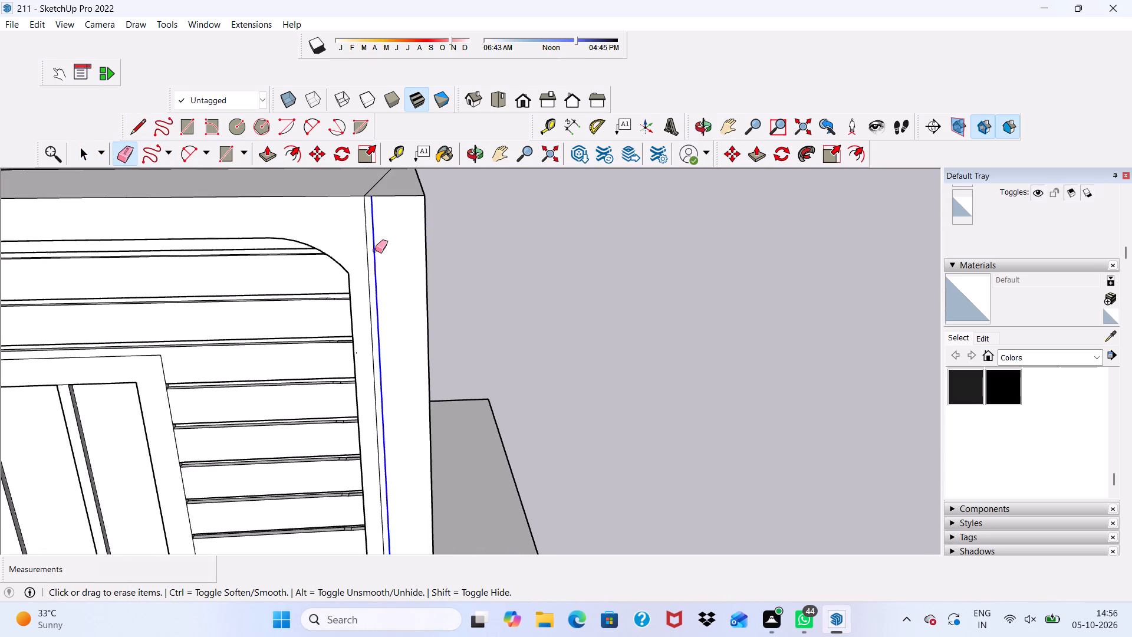
Erase the short stray edge at the balcony floor's front corner, beside the foot of the side wall.
scroll(375, 250, "down", 5)
scroll(343, 187, "down", 11)
middle_click_drag(307, 165, 370, 209)
middle_click_drag(371, 209, 371, 215)
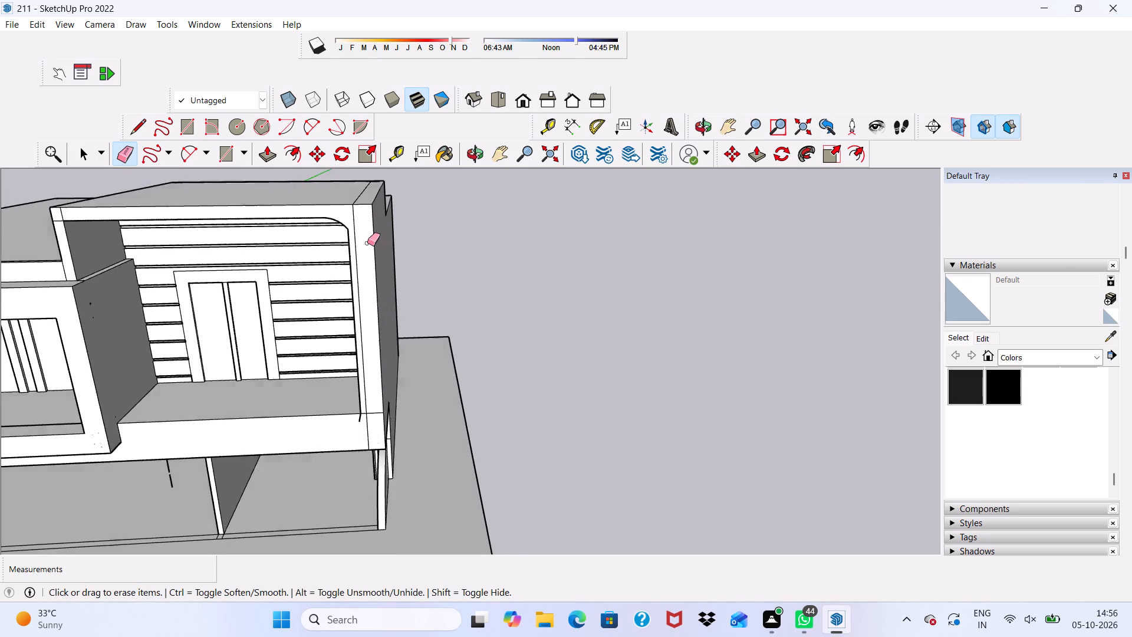
scroll(367, 243, "up", 4)
middle_click_drag(350, 237, 437, 206)
scroll(445, 225, "up", 4)
scroll(443, 227, "down", 4)
middle_click_drag(435, 242, 434, 242)
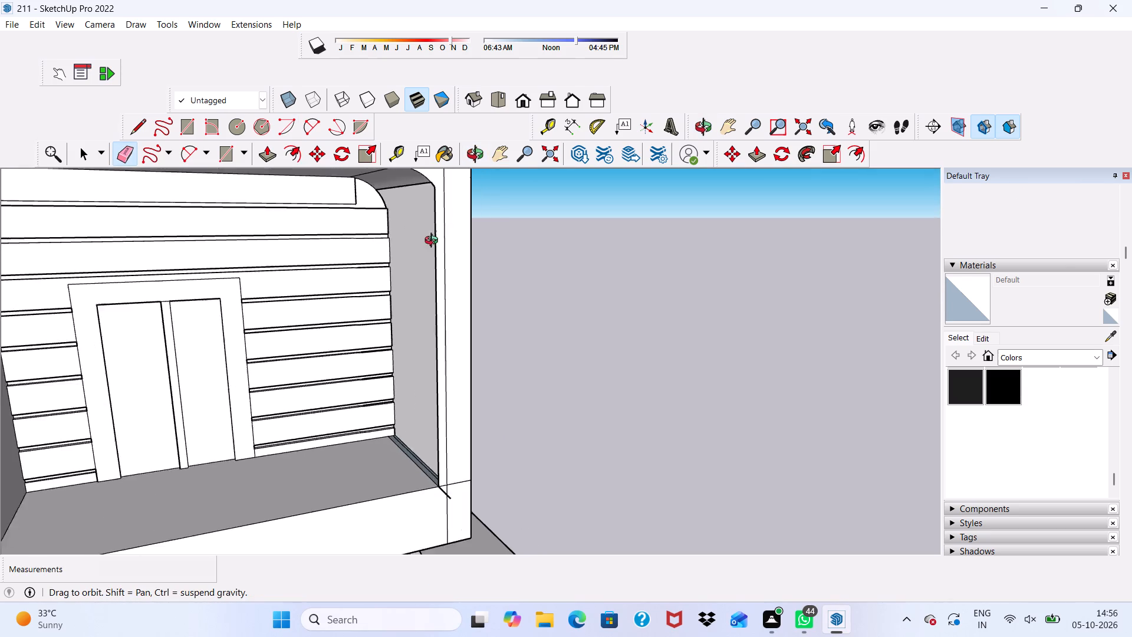
middle_click_drag(434, 242, 375, 218)
middle_click(374, 212)
scroll(358, 408, "up", 5)
scroll(385, 299, "down", 9)
middle_click_drag(403, 420, 345, 418)
scroll(356, 406, "up", 3)
scroll(361, 399, "down", 1)
scroll(364, 395, "up", 6)
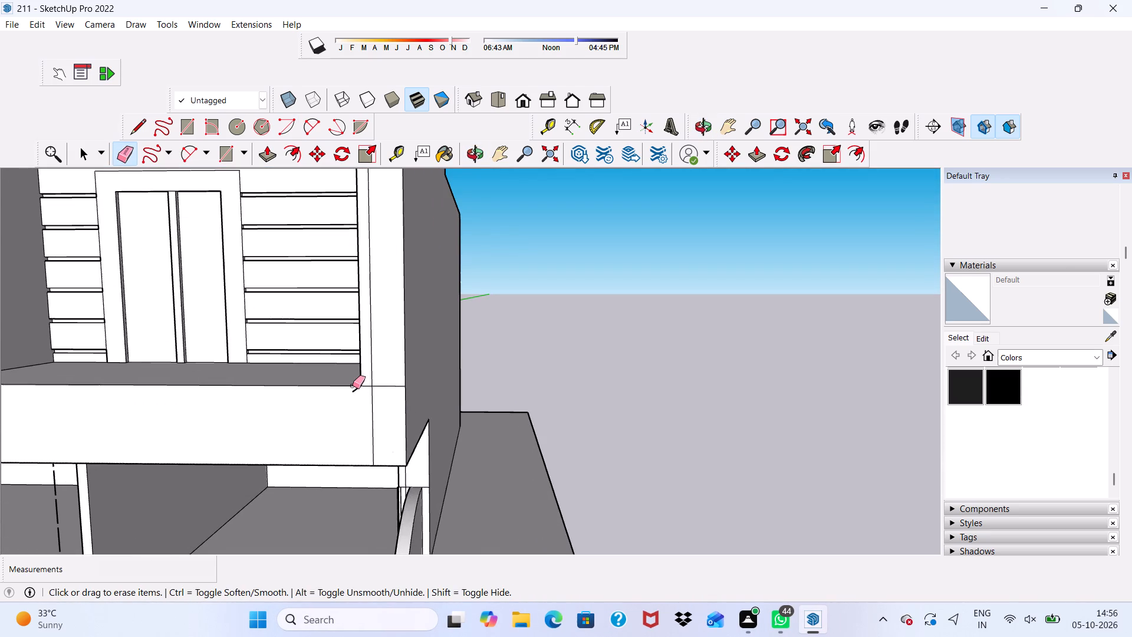
left_click(350, 388)
left_click(353, 390)
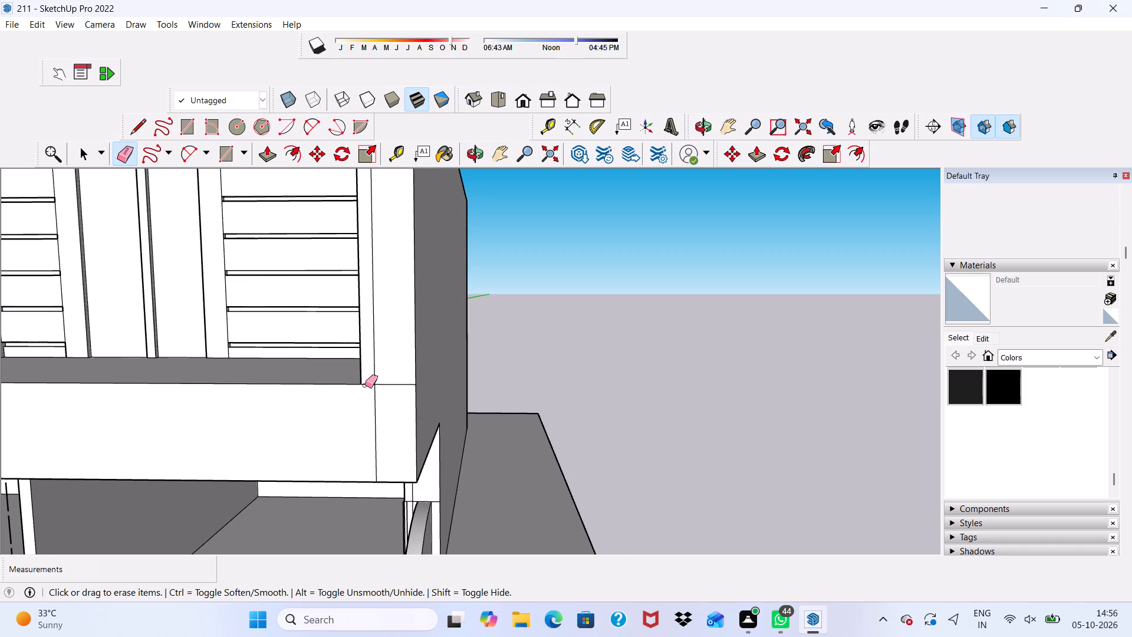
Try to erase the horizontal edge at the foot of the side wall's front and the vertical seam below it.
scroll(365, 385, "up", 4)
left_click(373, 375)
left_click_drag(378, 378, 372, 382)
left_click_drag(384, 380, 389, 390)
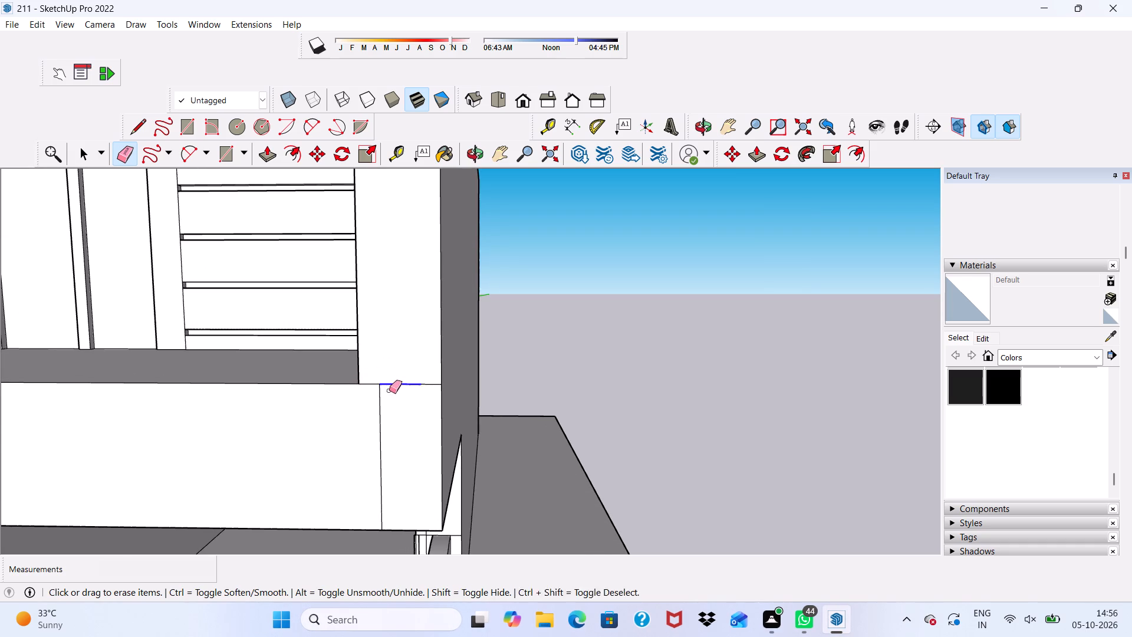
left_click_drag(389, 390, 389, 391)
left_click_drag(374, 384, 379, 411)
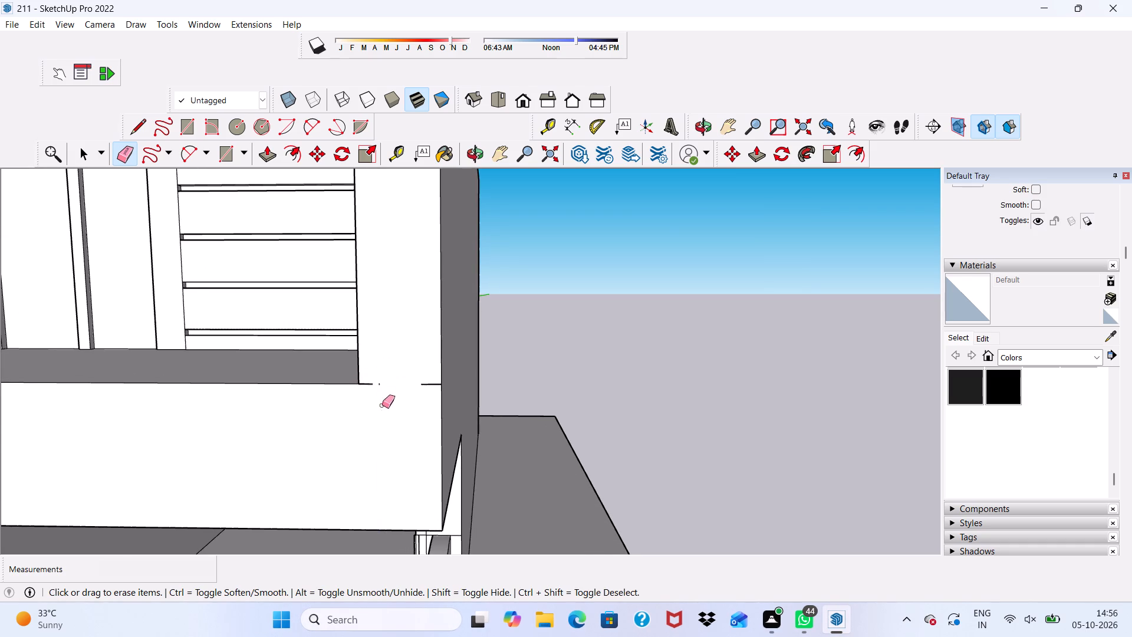
Undo the last three edge erasures around the side wall's foot, including the vertical seam on its front.
scroll(287, 370, "down", 3)
middle_click_drag(287, 372, 445, 395)
key("ctrl+z")
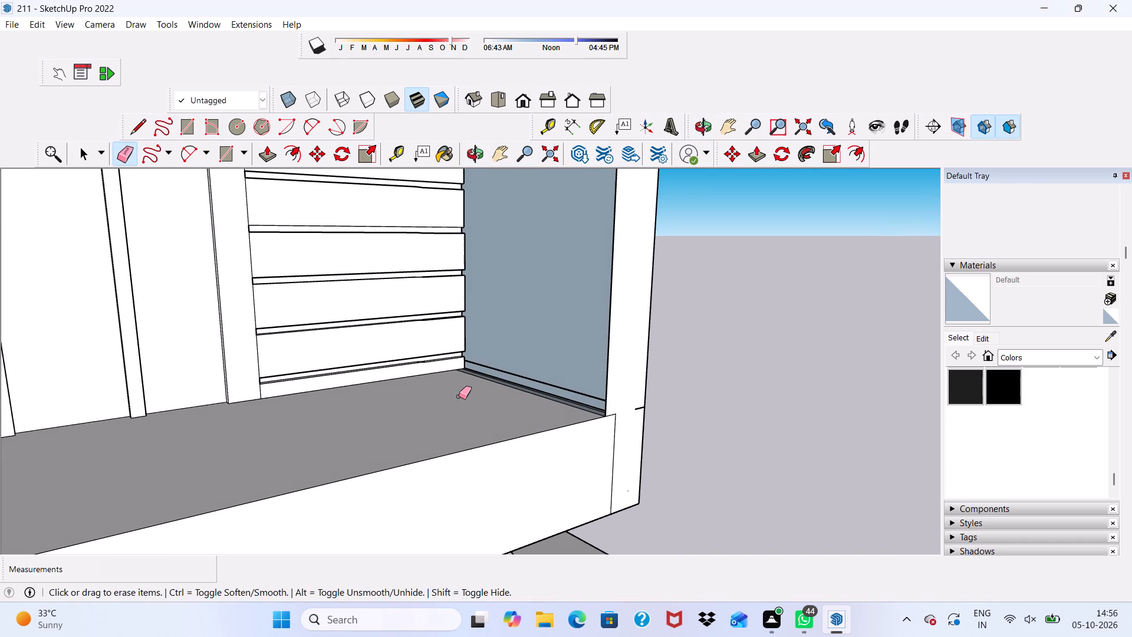
key("ctrl+z")
key("ctrl+z")
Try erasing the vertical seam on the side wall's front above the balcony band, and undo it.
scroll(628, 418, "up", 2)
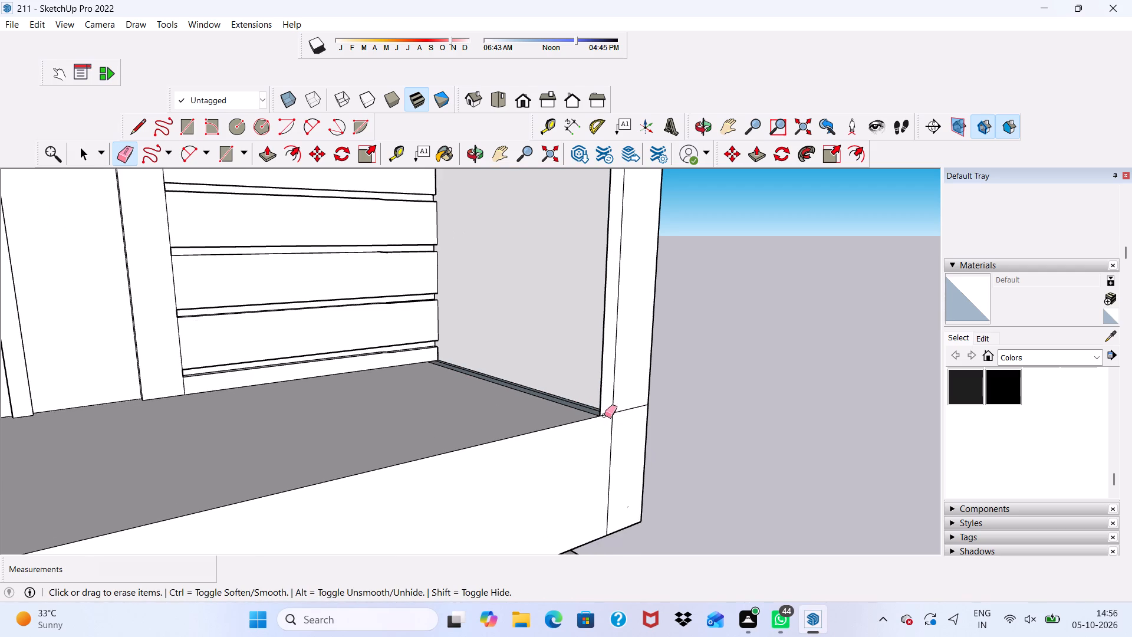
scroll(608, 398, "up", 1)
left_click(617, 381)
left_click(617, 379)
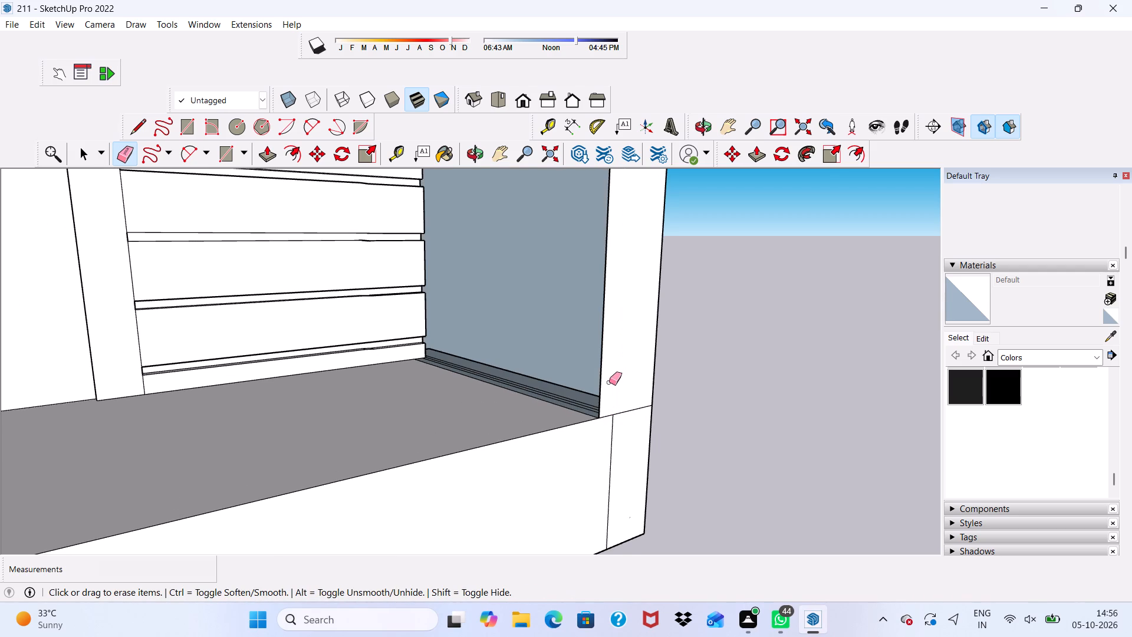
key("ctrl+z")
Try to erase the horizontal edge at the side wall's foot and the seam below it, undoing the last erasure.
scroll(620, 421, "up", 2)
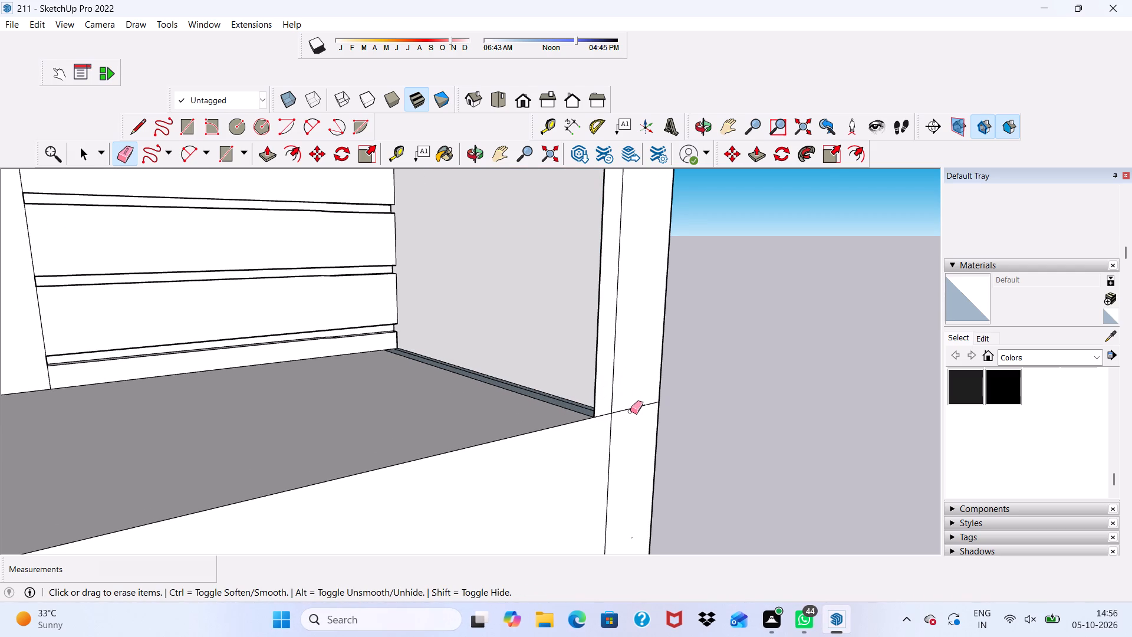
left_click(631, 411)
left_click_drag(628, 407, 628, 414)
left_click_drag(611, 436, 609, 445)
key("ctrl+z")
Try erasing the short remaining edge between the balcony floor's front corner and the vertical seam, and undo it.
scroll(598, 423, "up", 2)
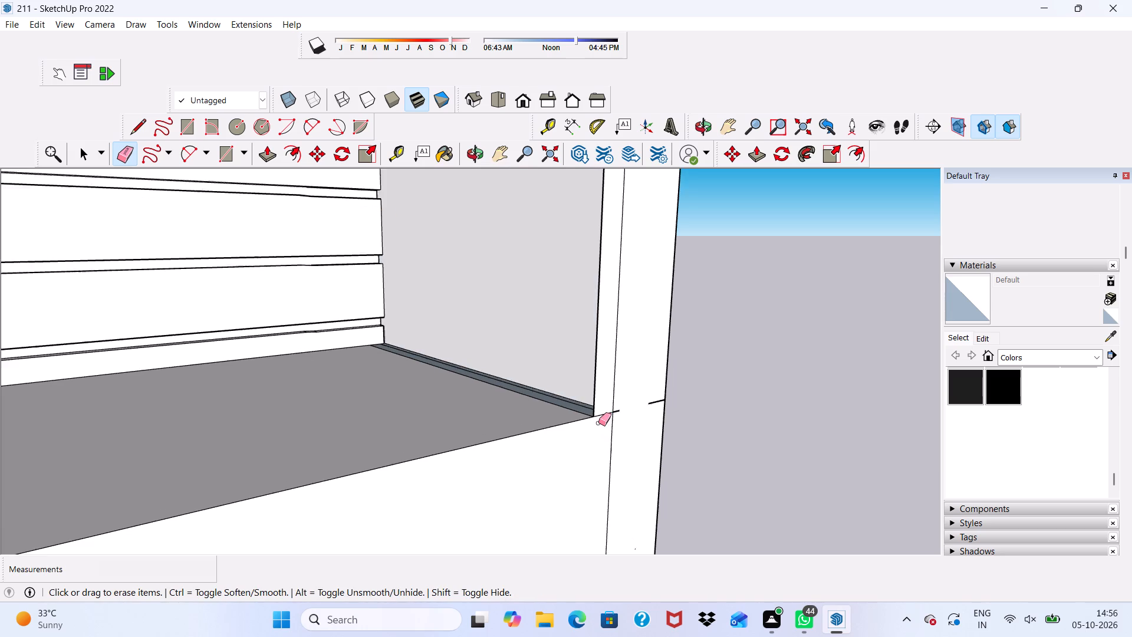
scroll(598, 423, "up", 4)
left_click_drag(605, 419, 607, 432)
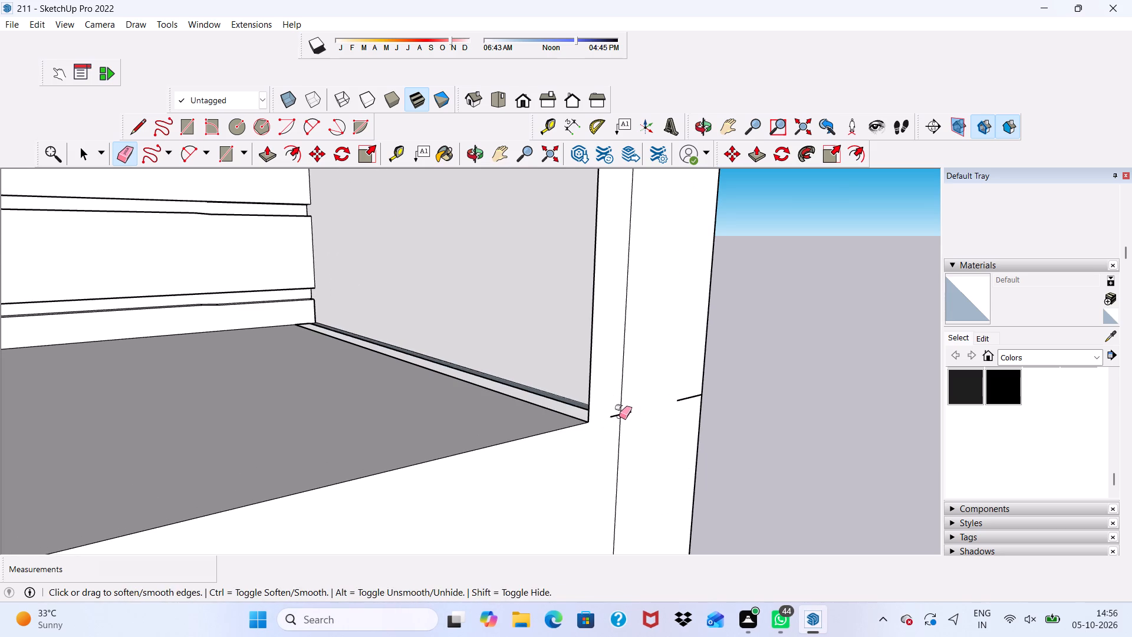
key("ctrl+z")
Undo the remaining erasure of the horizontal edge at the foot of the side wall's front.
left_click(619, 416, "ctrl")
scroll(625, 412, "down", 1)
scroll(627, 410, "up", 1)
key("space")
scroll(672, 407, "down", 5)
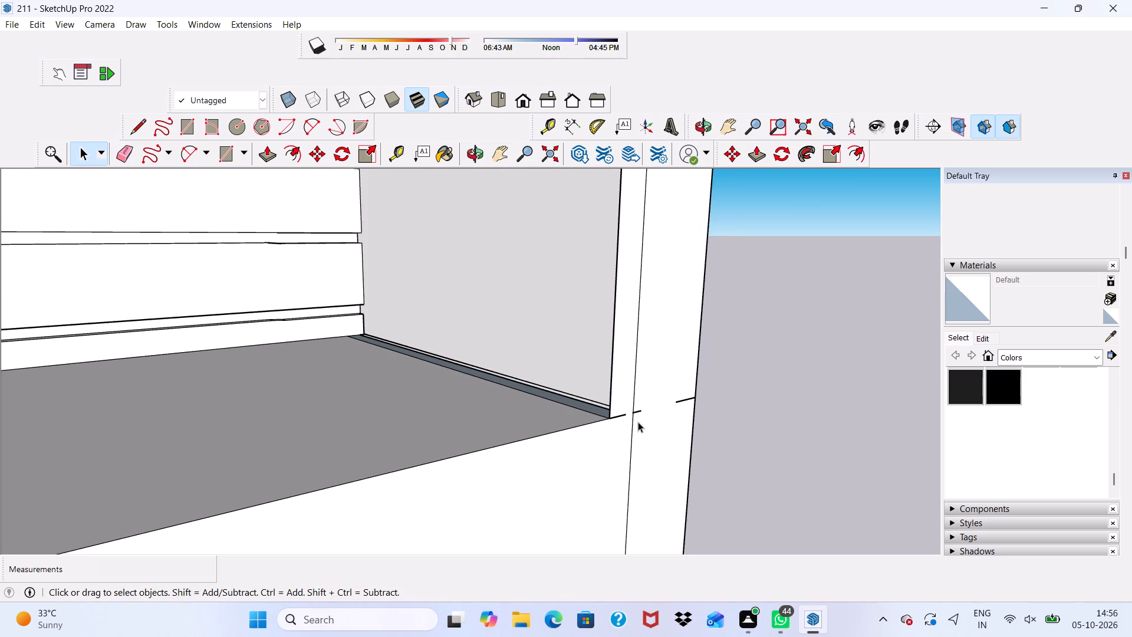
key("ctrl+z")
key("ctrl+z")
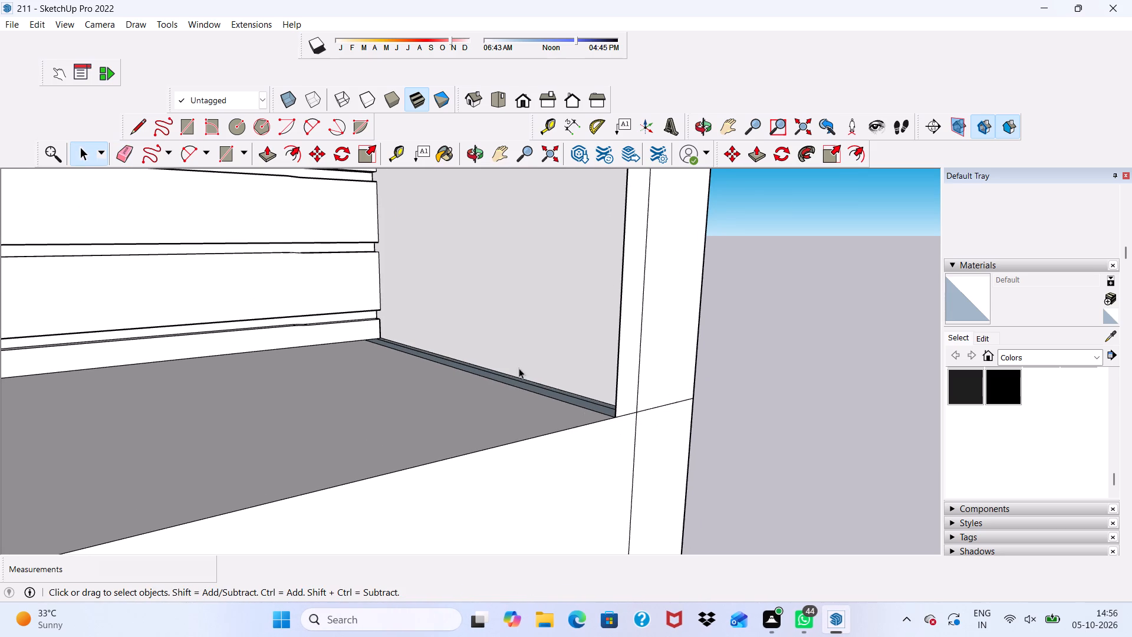
Examine the narrow strip between the balcony floor and the inner face of the side wall.
scroll(534, 343, "up", 7)
middle_click_drag(492, 380, 440, 434)
scroll(414, 434, "up", 3)
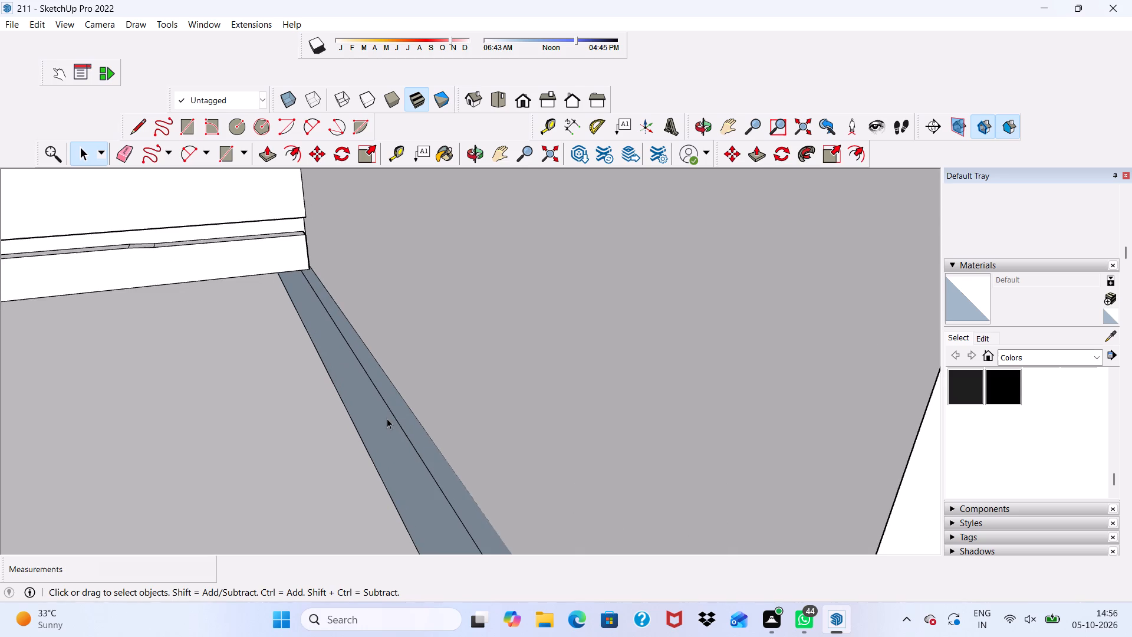
left_click(387, 418)
scroll(377, 407, "down", 7)
scroll(384, 391, "up", 2)
scroll(412, 414, "down", 5)
middle_click_drag(336, 430, 251, 457)
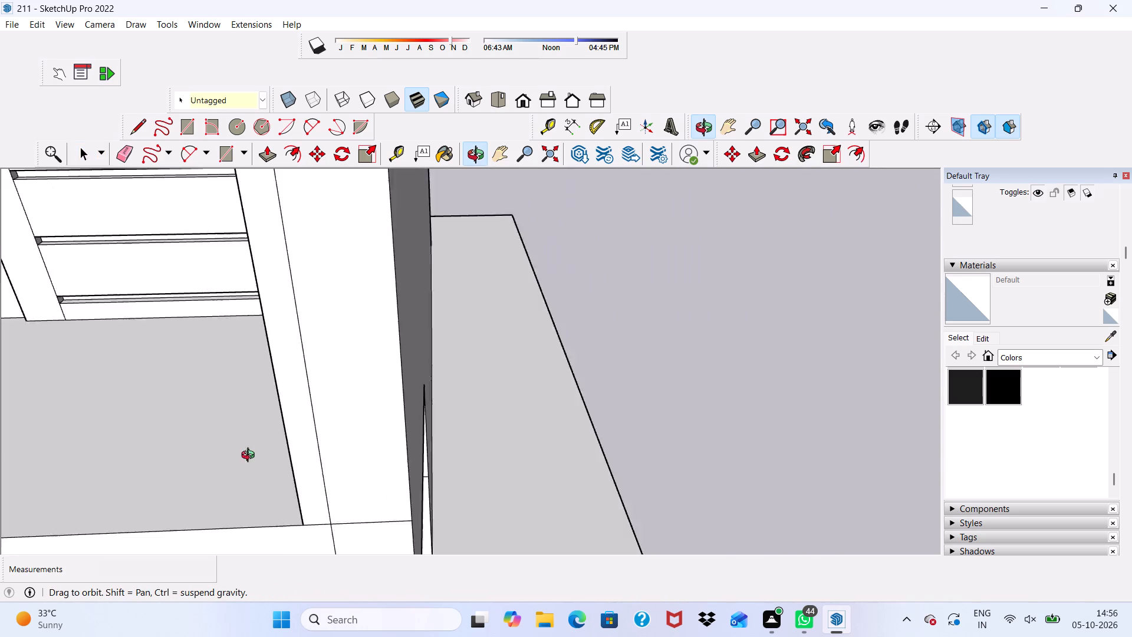
middle_click_drag(251, 457, 411, 402)
Examine the whole house facade from the front and from the upper room's side.
scroll(335, 369, "down", 20)
scroll(335, 369, "down", 7)
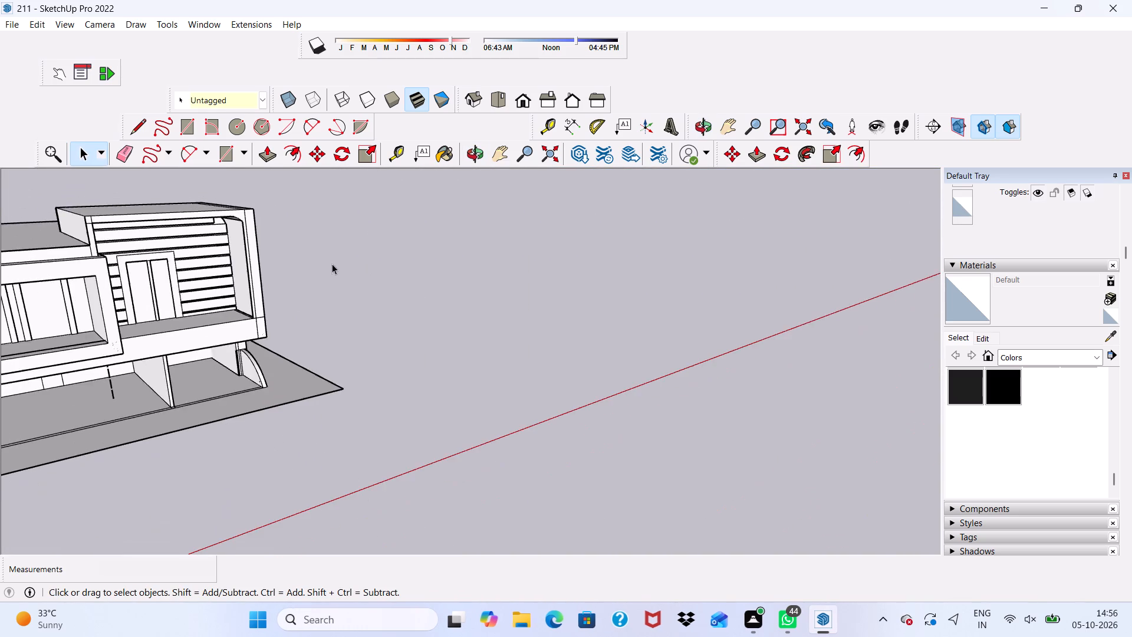
middle_click_drag(295, 297, 228, 239)
scroll(268, 250, "up", 4)
scroll(237, 253, "down", 2)
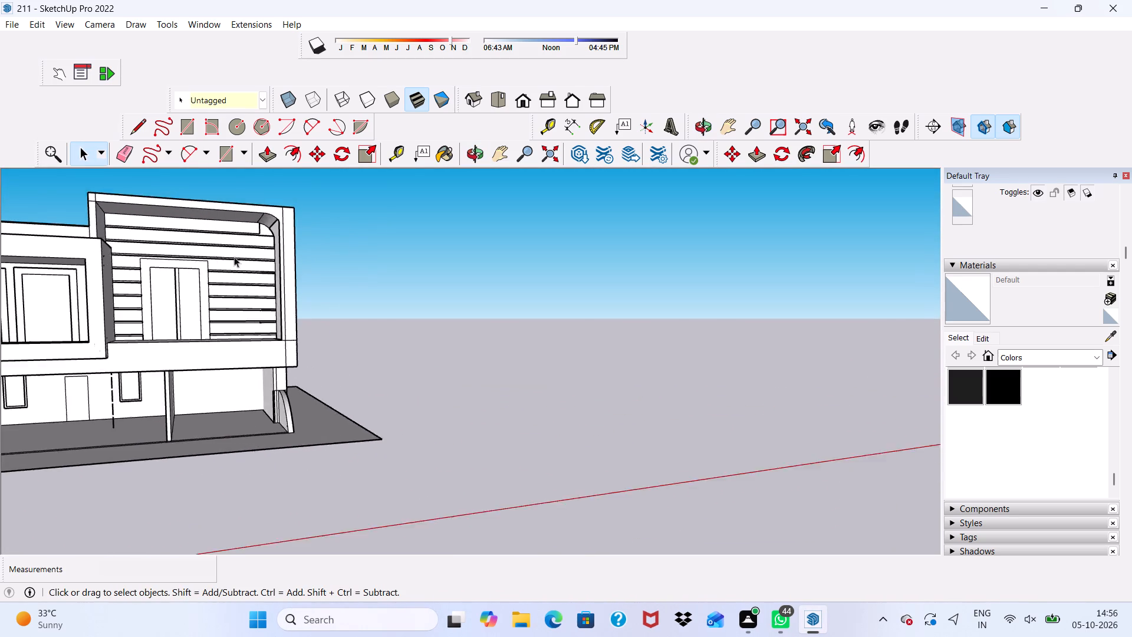
scroll(234, 257, "down", 6)
middle_click_drag(199, 292, 112, 337)
scroll(136, 303, "up", 5)
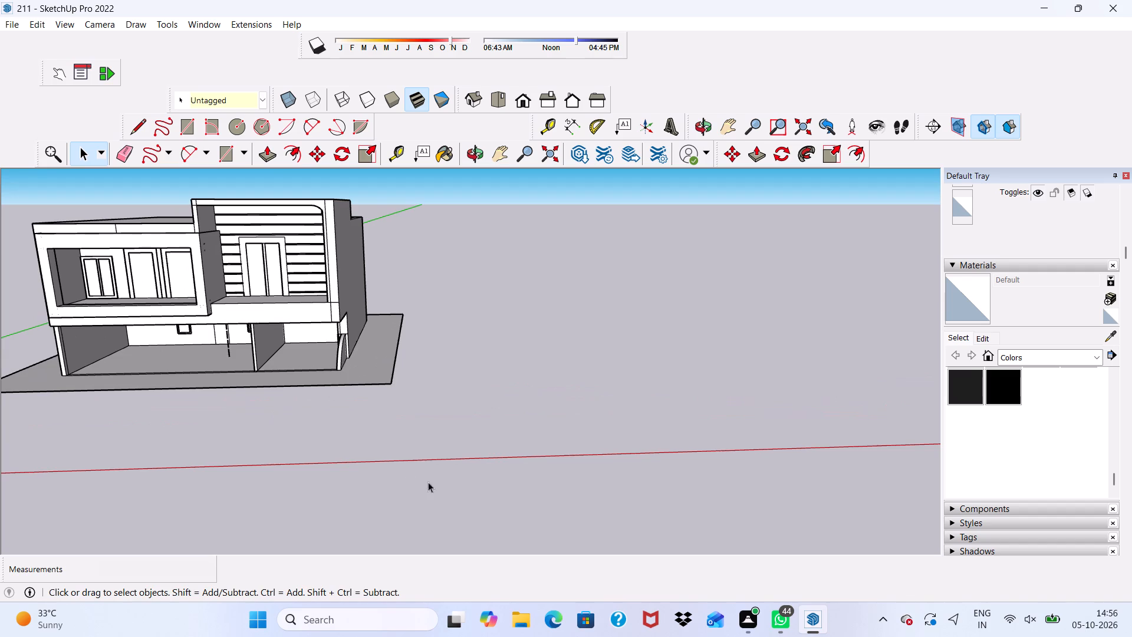
scroll(508, 595, "down", 3)
scroll(15, 64, "down", 3)
scroll(376, 636, "up", 1)
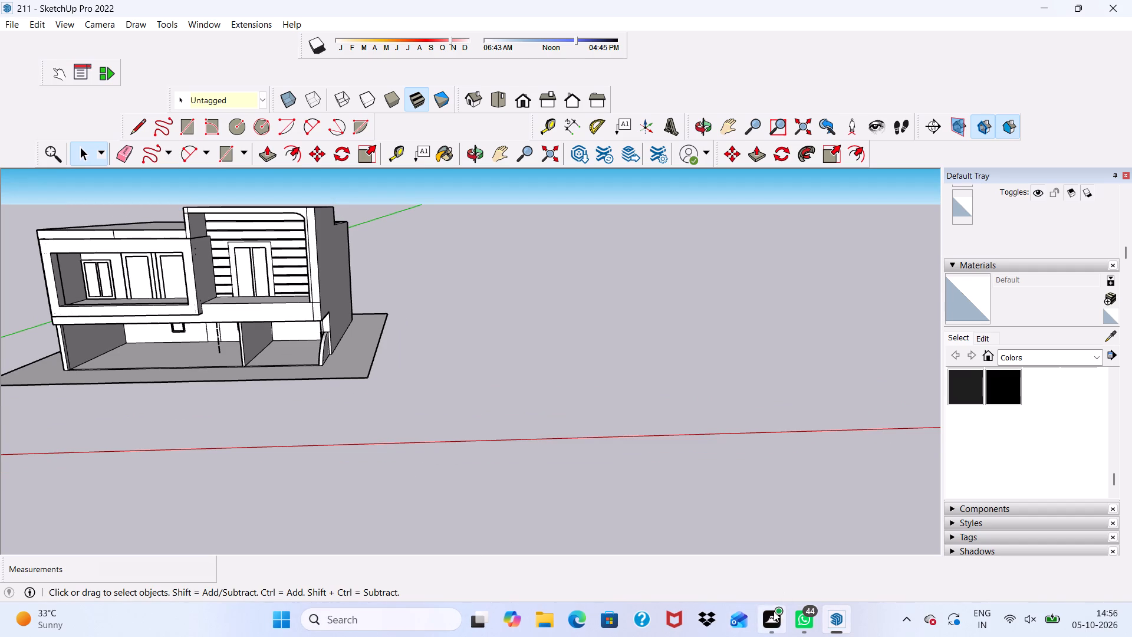
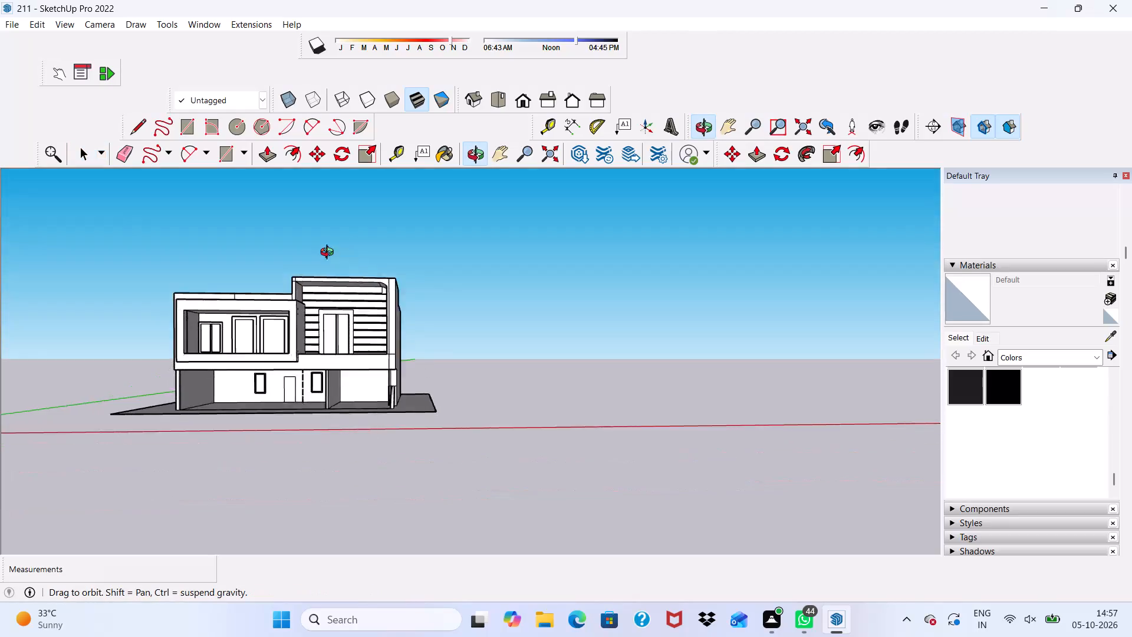
Erase the short vertical and horizontal leftover edges where the upper room's roof front meets the side wall beside the lower roof.
scroll(331, 283, "up", 7)
scroll(190, 350, "down", 2)
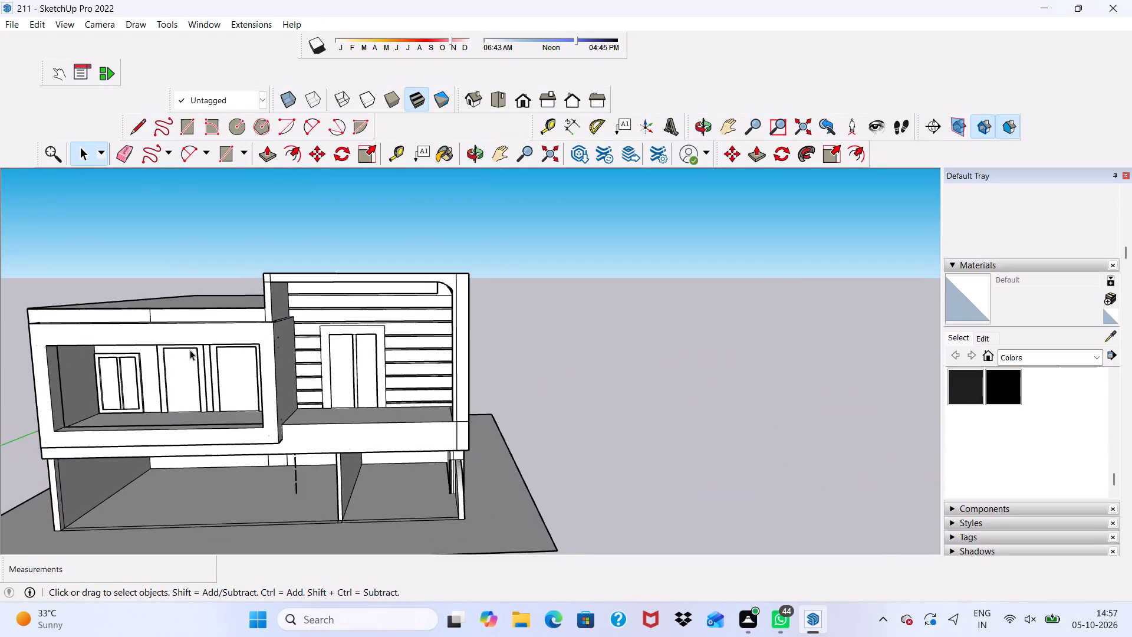
scroll(189, 350, "up", 1)
scroll(188, 350, "down", 1)
middle_click_drag(185, 352, 179, 347)
scroll(164, 325, "up", 5)
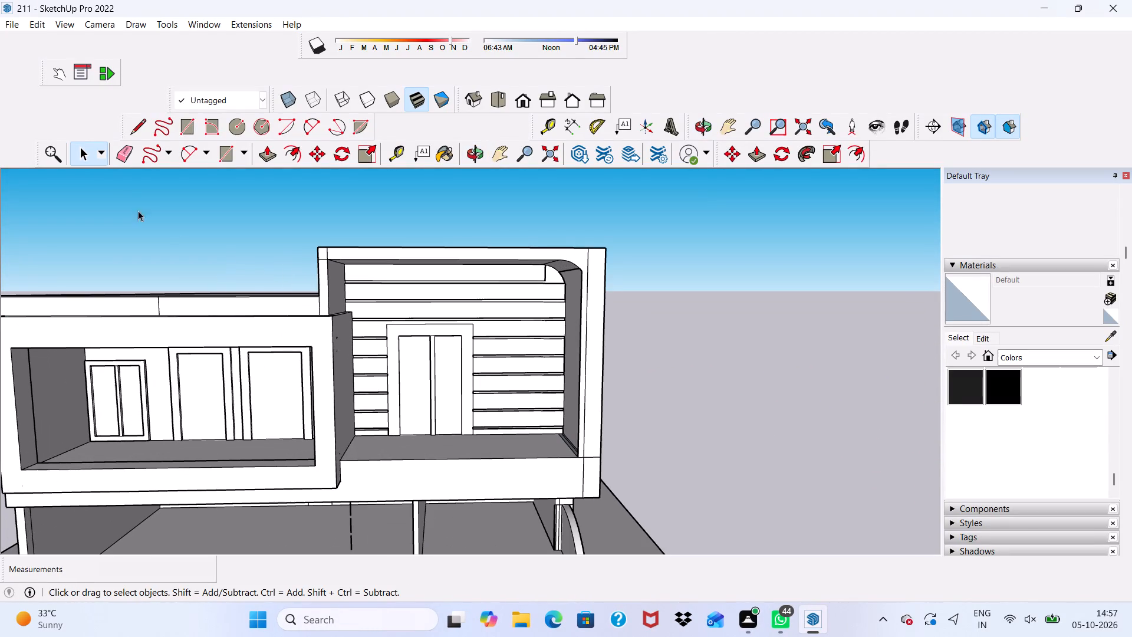
left_click(118, 152)
scroll(373, 172, "up", 5)
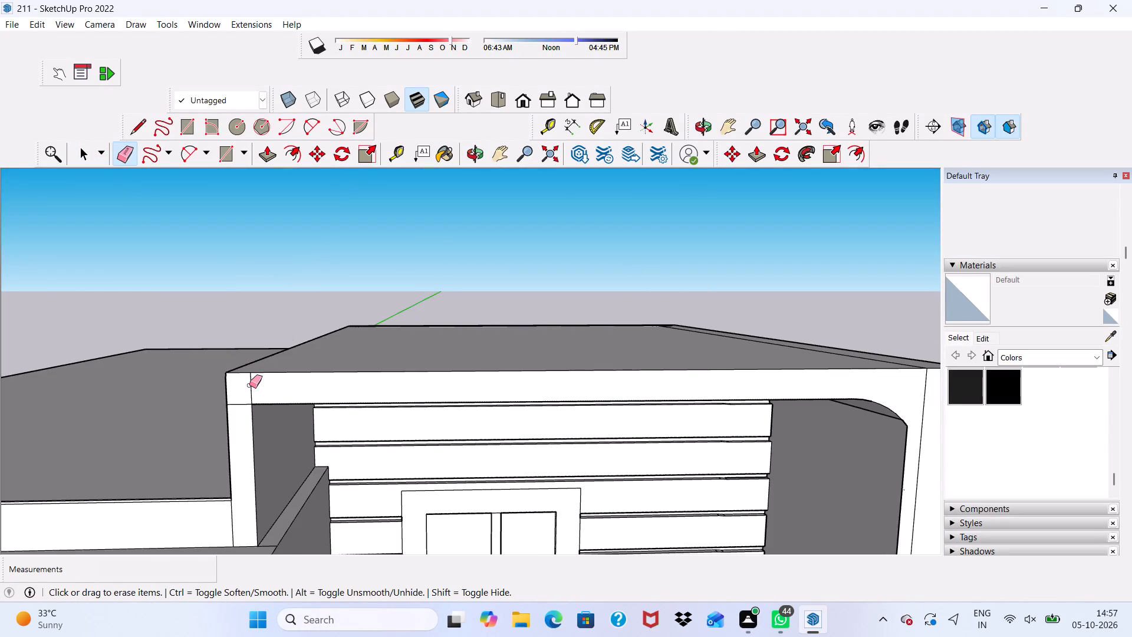
left_click(249, 386)
left_click_drag(252, 386, 254, 392)
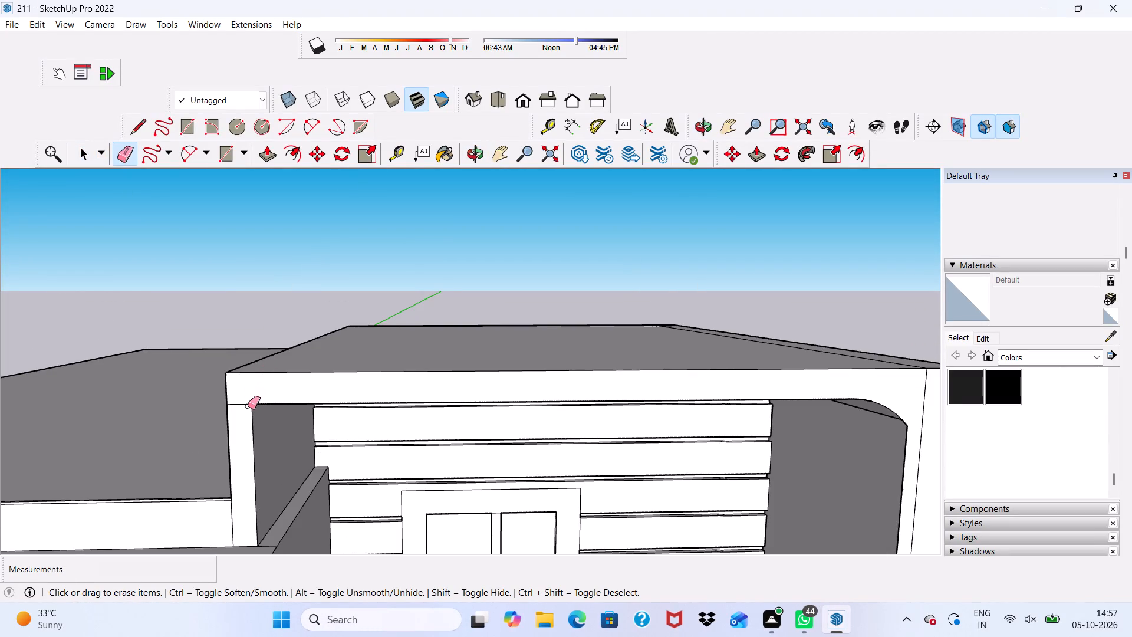
left_click(245, 404)
Erase the vertical leftover edge near the back corner of the upper room's outer side wall, above the lower roof.
scroll(189, 352, "down", 8)
middle_click_drag(164, 356, 245, 370)
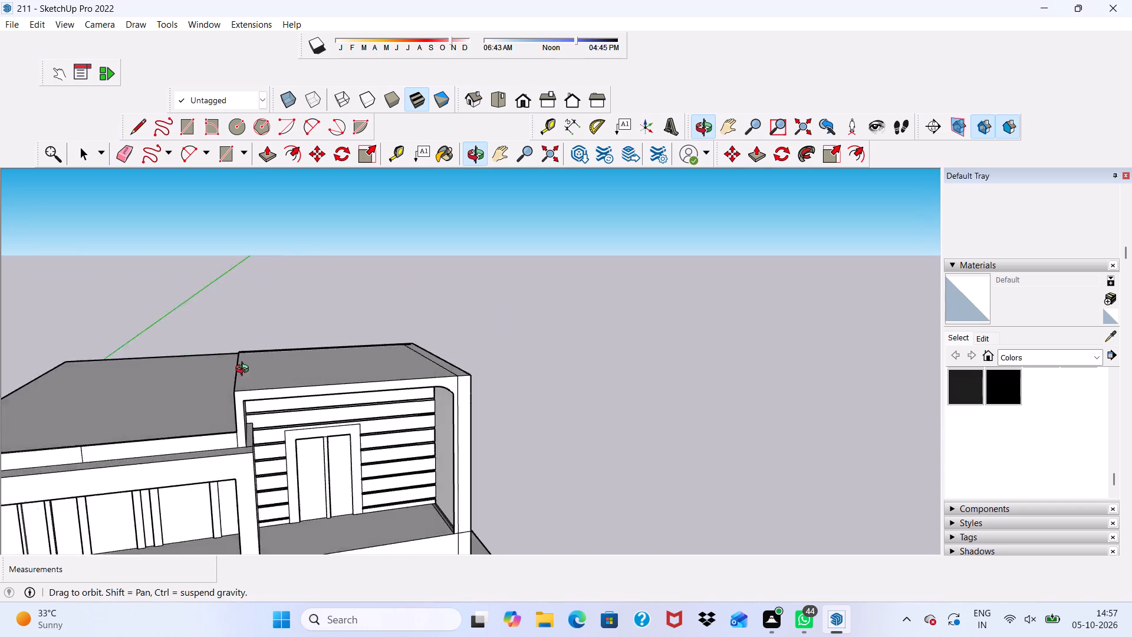
middle_click_drag(245, 370, 417, 362)
scroll(242, 421, "up", 4)
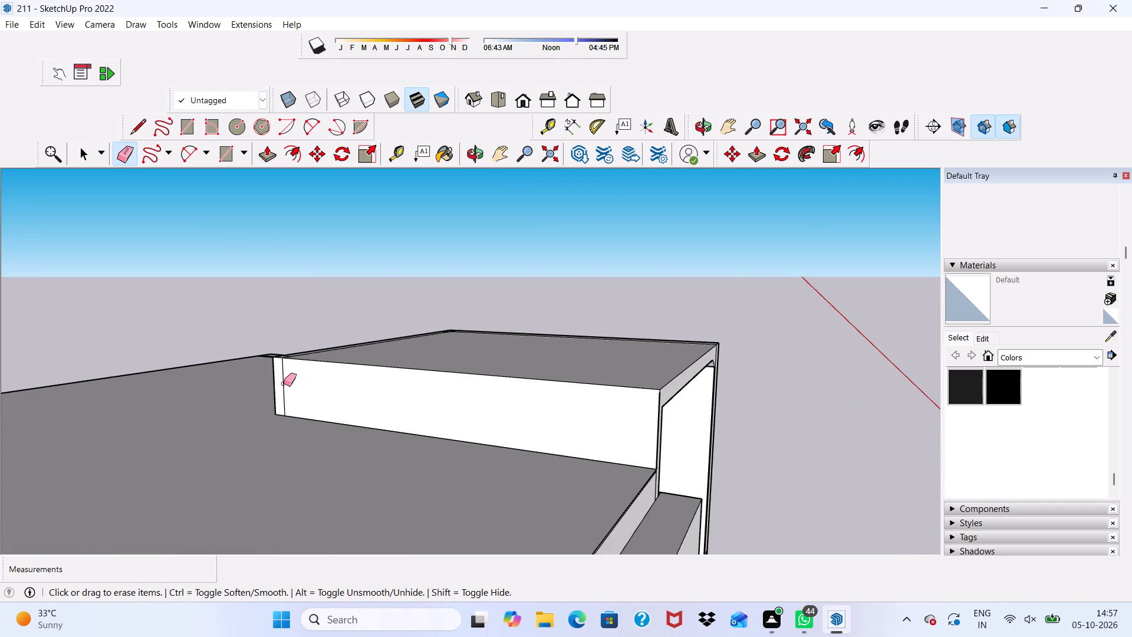
left_click(284, 383)
Erase the long edge along the top of the upper room's roof on the lower-roof side and the short edge at its back corner.
scroll(284, 371, "down", 4)
middle_click_drag(287, 369, 321, 492)
scroll(333, 382, "up", 5)
left_click_drag(335, 376, 335, 378)
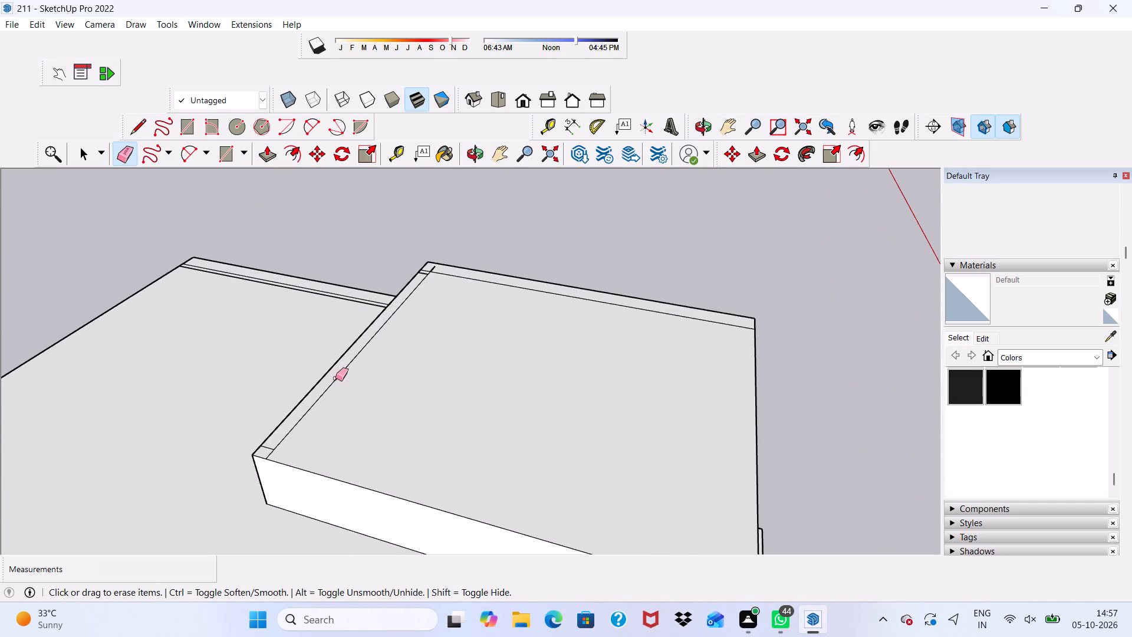
left_click_drag(335, 378, 341, 396)
left_click_drag(271, 446, 269, 453)
Push/pull the inner face of the upper room's side wall beside the lower roof about 7 7/16" into the room.
scroll(330, 392, "down", 5)
middle_click_drag(363, 442, 209, 408)
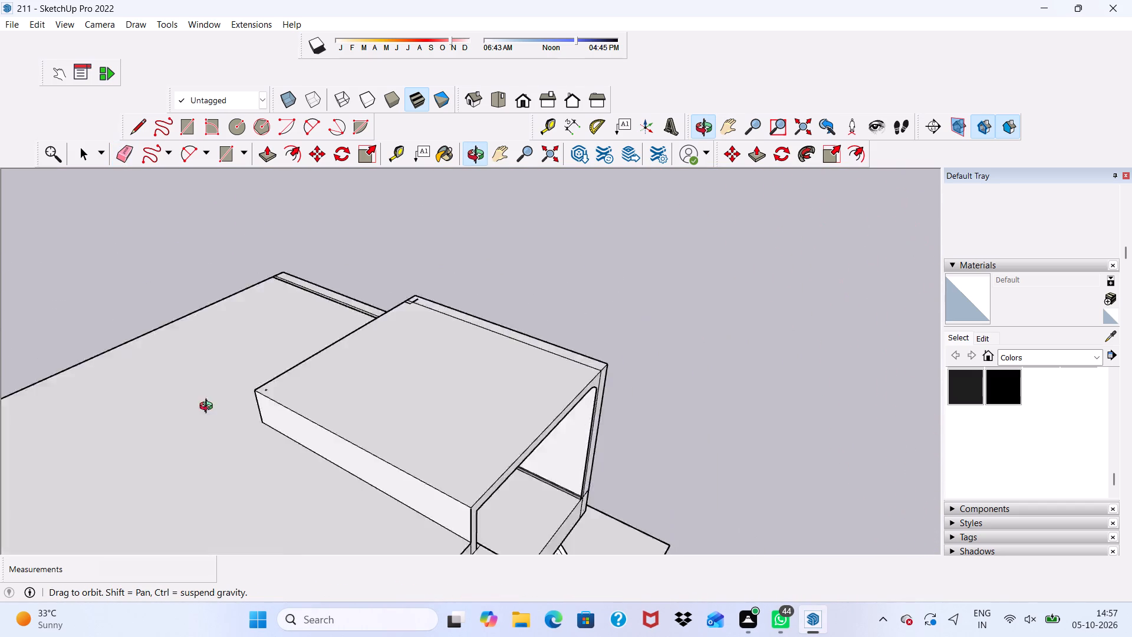
middle_click_drag(209, 408, 54, 436)
middle_click_drag(50, 450, 44, 475)
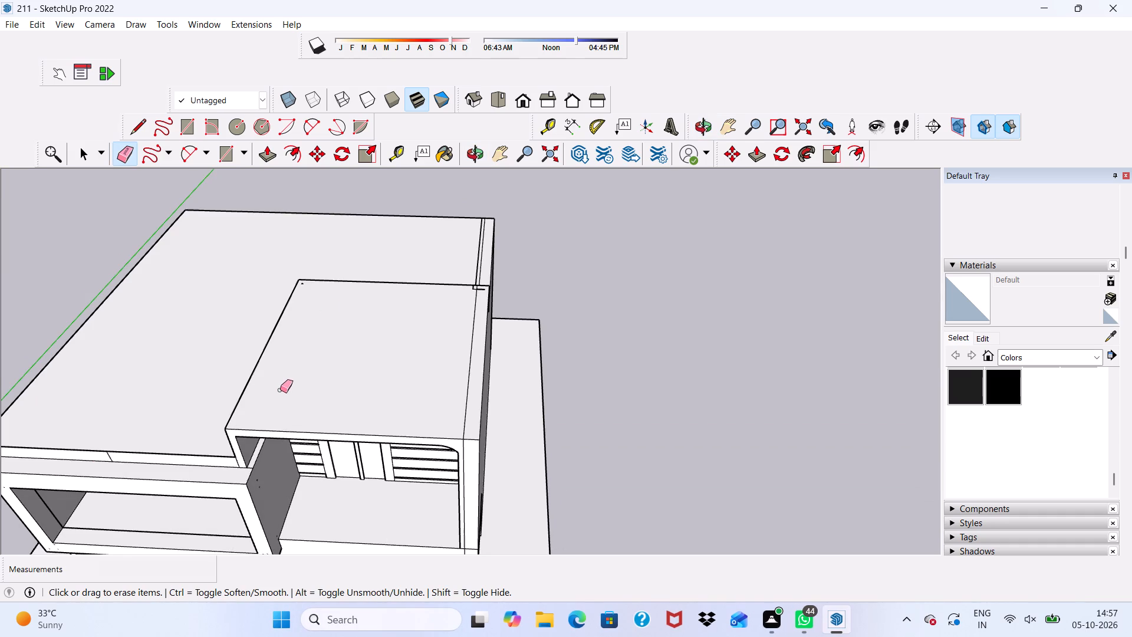
scroll(280, 386, "up", 4)
scroll(278, 374, "down", 1)
middle_click_drag(278, 375, 227, 288)
scroll(237, 307, "up", 4)
scroll(249, 365, "up", 3)
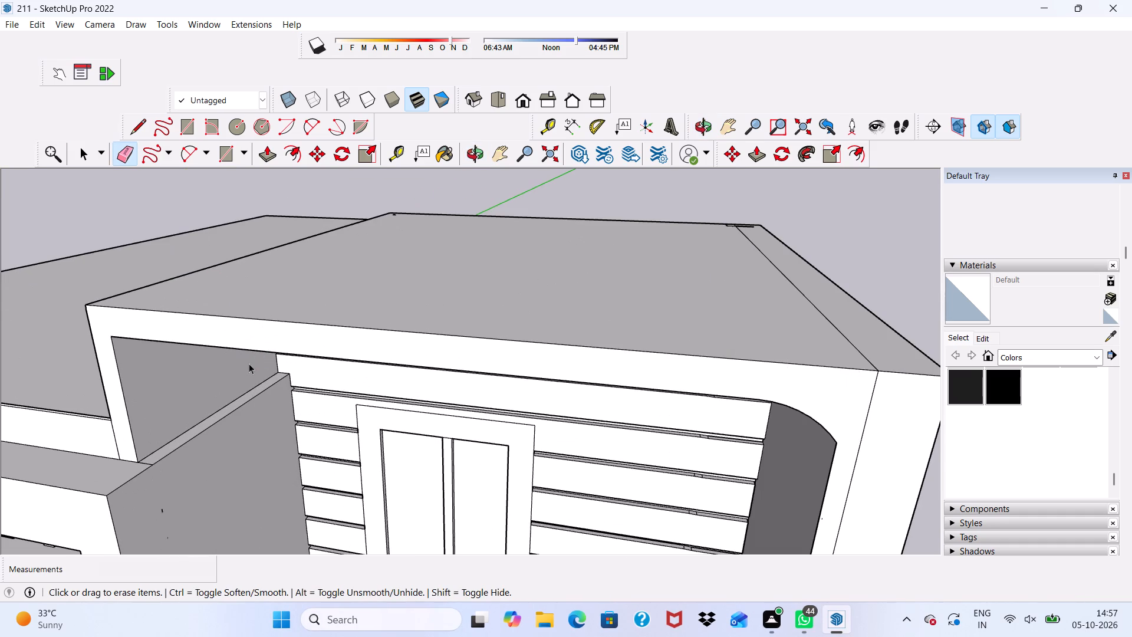
key("space")
left_click(223, 380)
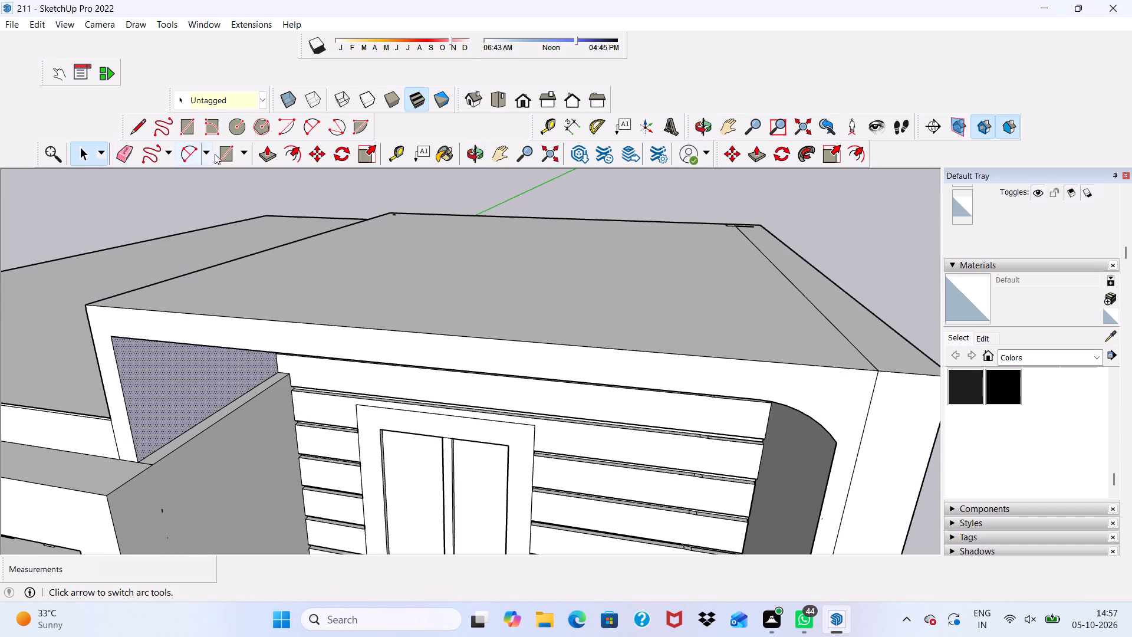
left_click(266, 148)
left_click_drag(159, 401, 170, 408)
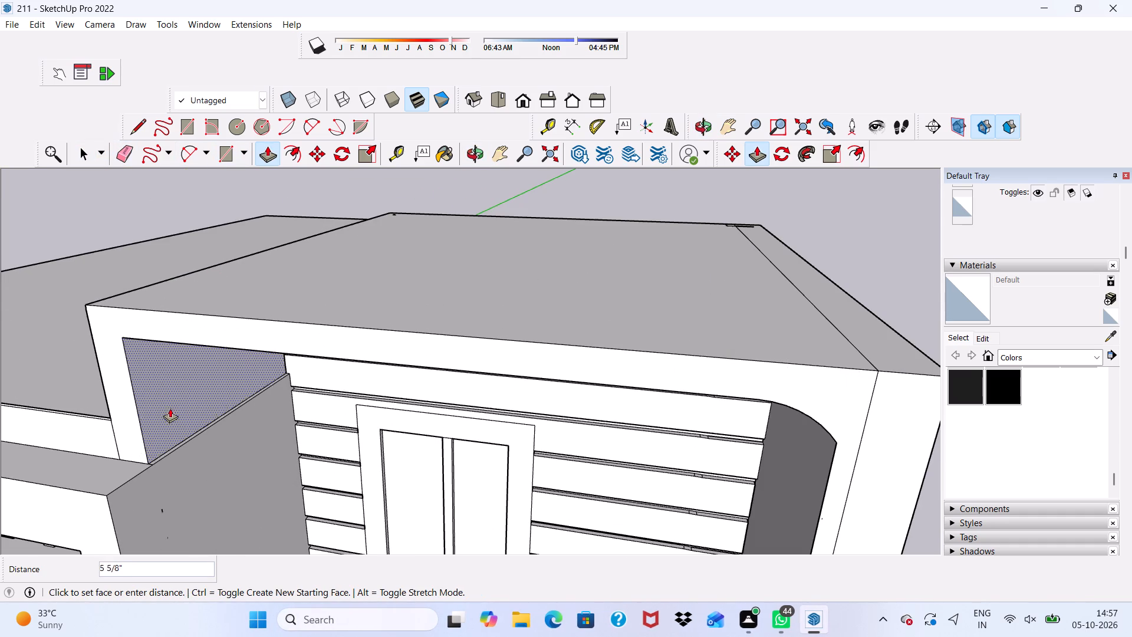
left_click_drag(170, 408, 173, 410)
scroll(163, 412, "down", 4)
middle_click_drag(171, 434, 235, 348)
scroll(255, 336, "down", 5)
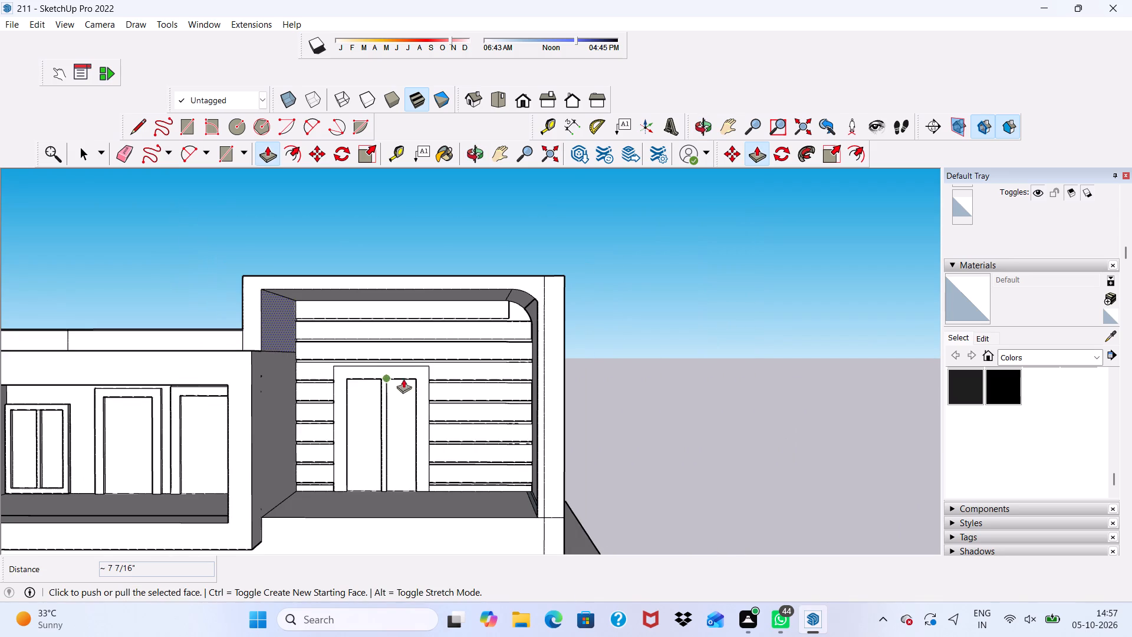
middle_click_drag(418, 346, 456, 350)
key("space")
Examine the facade around the upper room's thickened side wall and its junction with the lower roof.
scroll(381, 340, "down", 1)
scroll(368, 346, "up", 1)
scroll(364, 349, "down", 3)
scroll(350, 360, "up", 1)
scroll(196, 337, "down", 5)
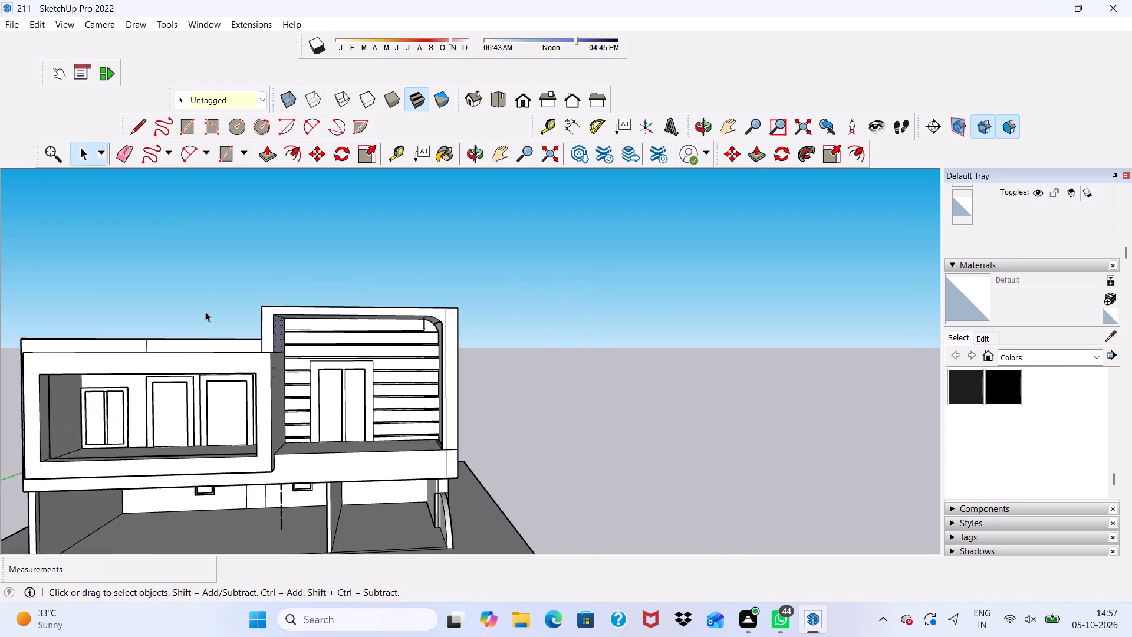
scroll(215, 280, "down", 2)
middle_click_drag(223, 380, 317, 429)
scroll(289, 363, "up", 9)
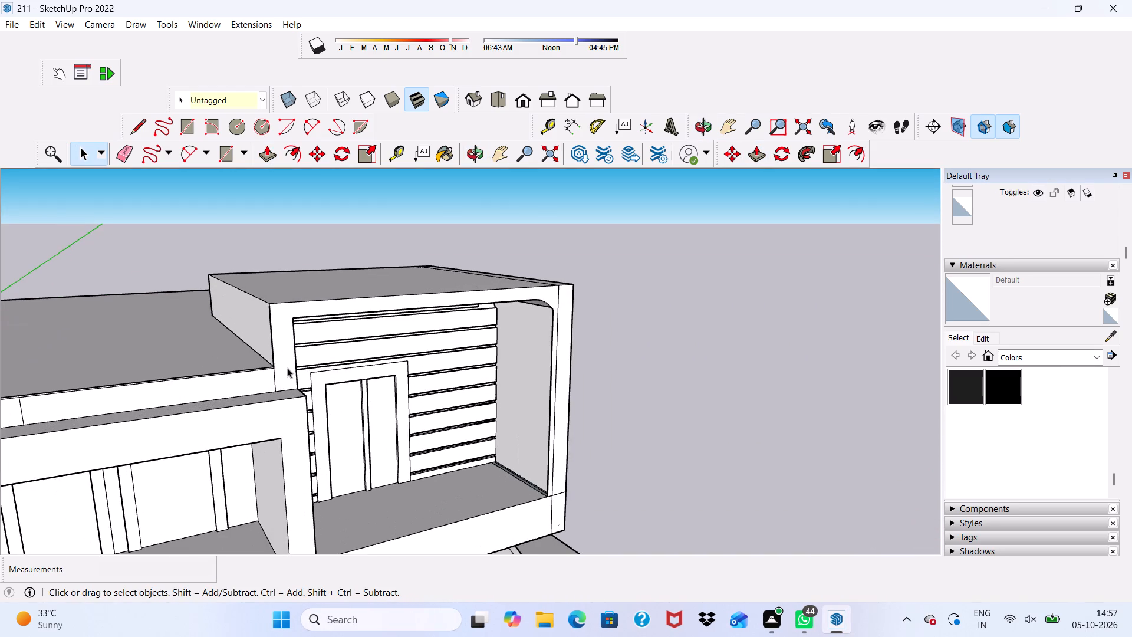
scroll(271, 385, "down", 1)
scroll(245, 405, "up", 2)
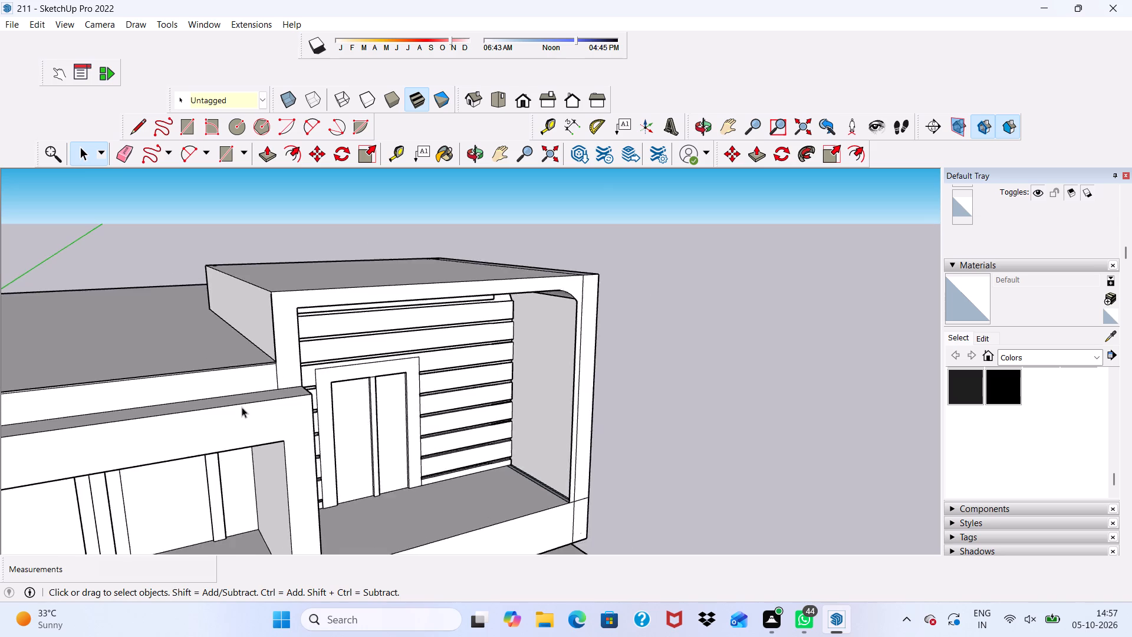
scroll(242, 407, "up", 1)
scroll(221, 416, "down", 1)
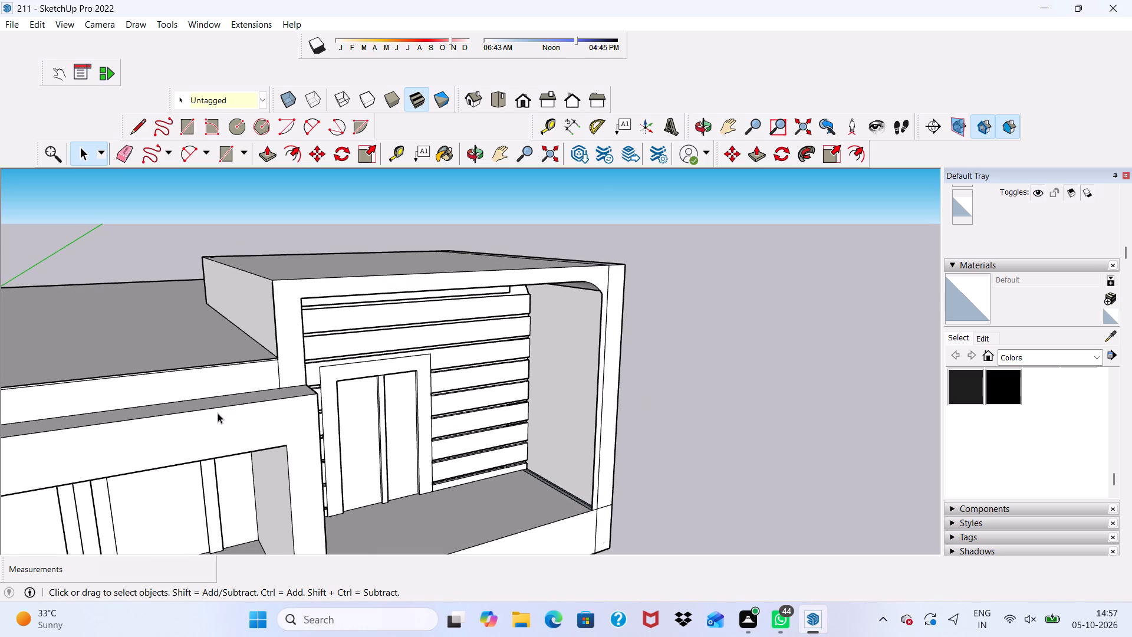
scroll(218, 413, "down", 1)
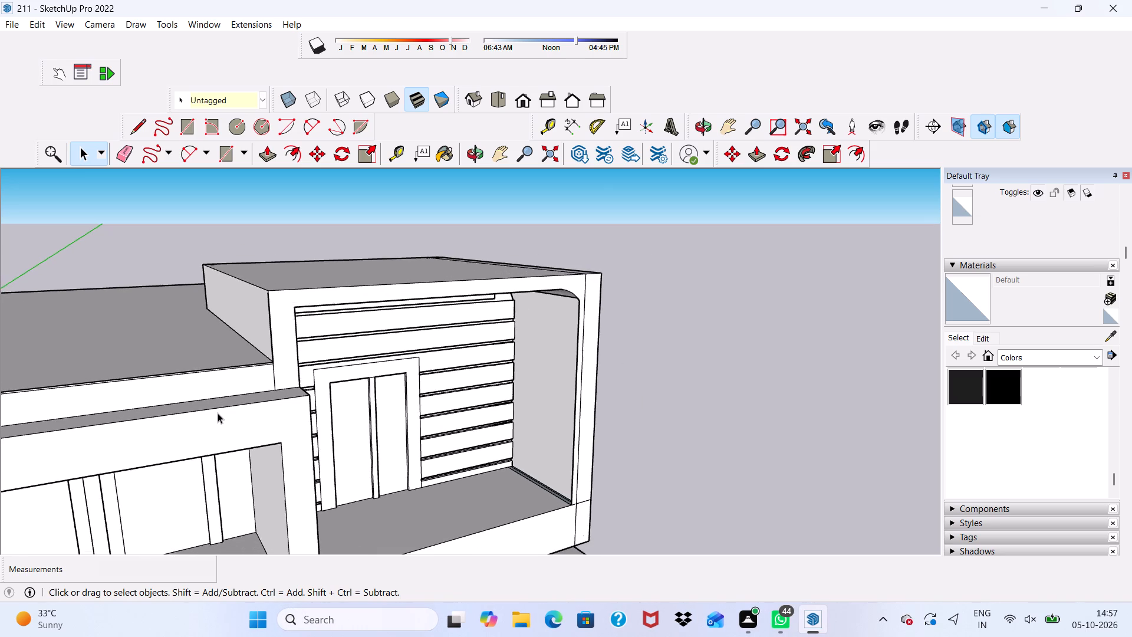
scroll(218, 413, "down", 2)
middle_click_drag(212, 416, 190, 390)
scroll(67, 295, "down", 5)
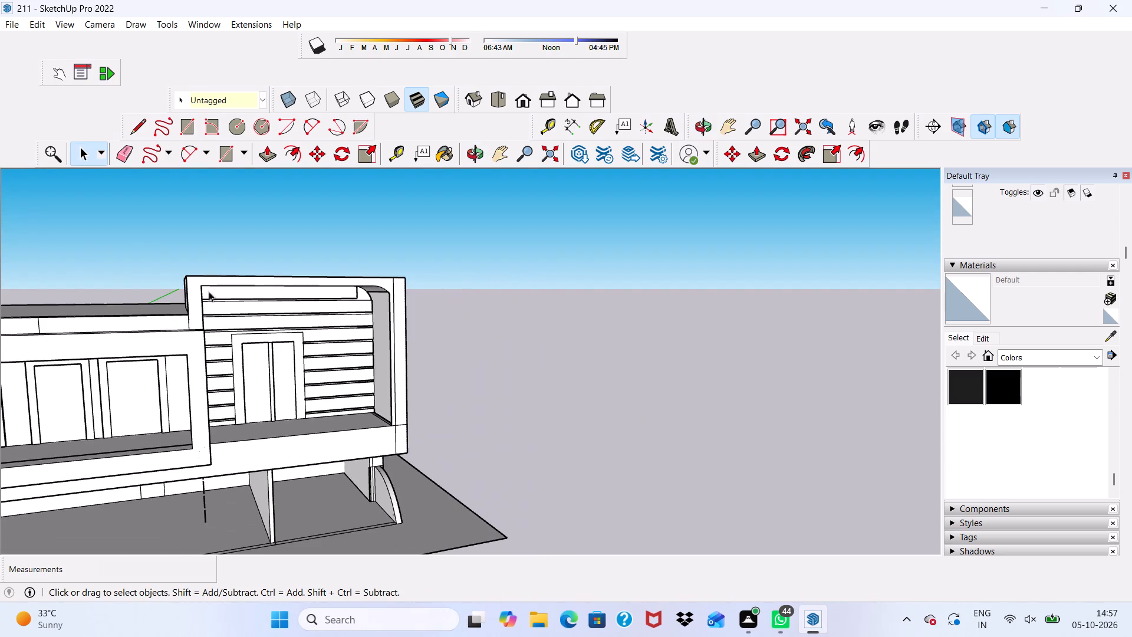
Draw a vertical rectangle about 12' 5/8" by 5' 7 1/8" from the lower roof's front fascia up to the upper room's top front corner.
left_click(185, 127)
scroll(61, 313, "up", 7)
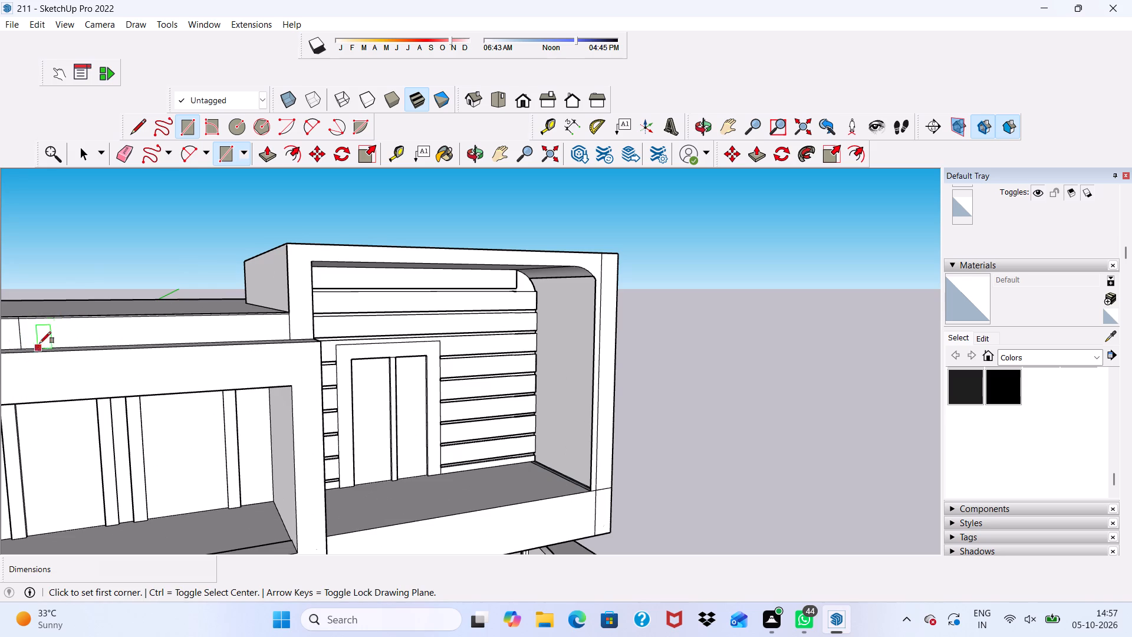
left_click(45, 346)
scroll(96, 313, "down", 3)
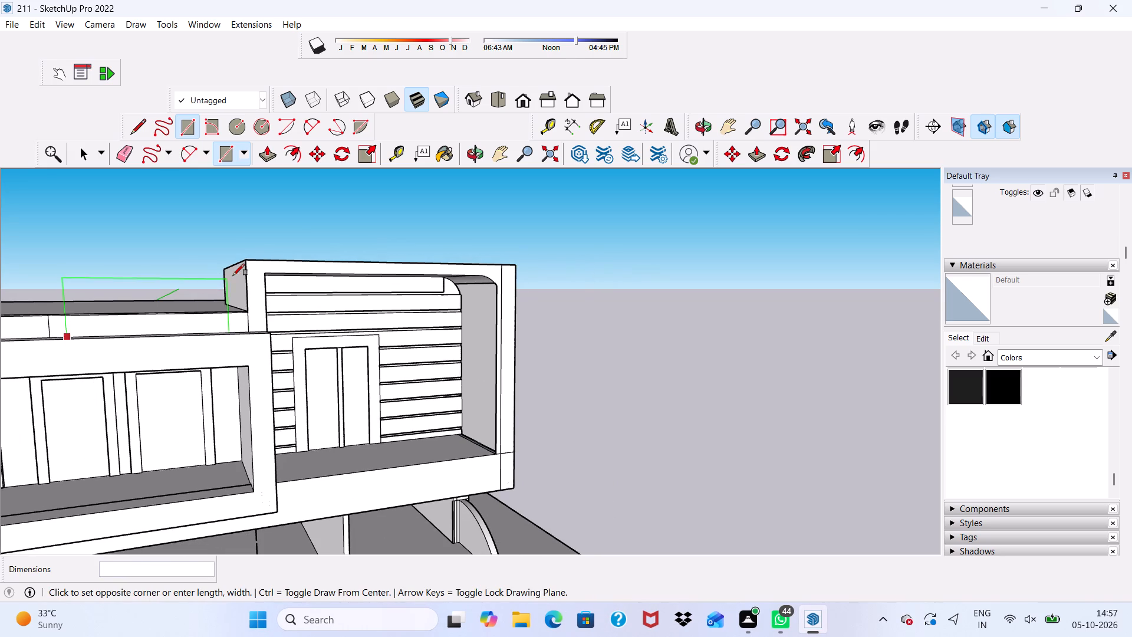
left_click(246, 260)
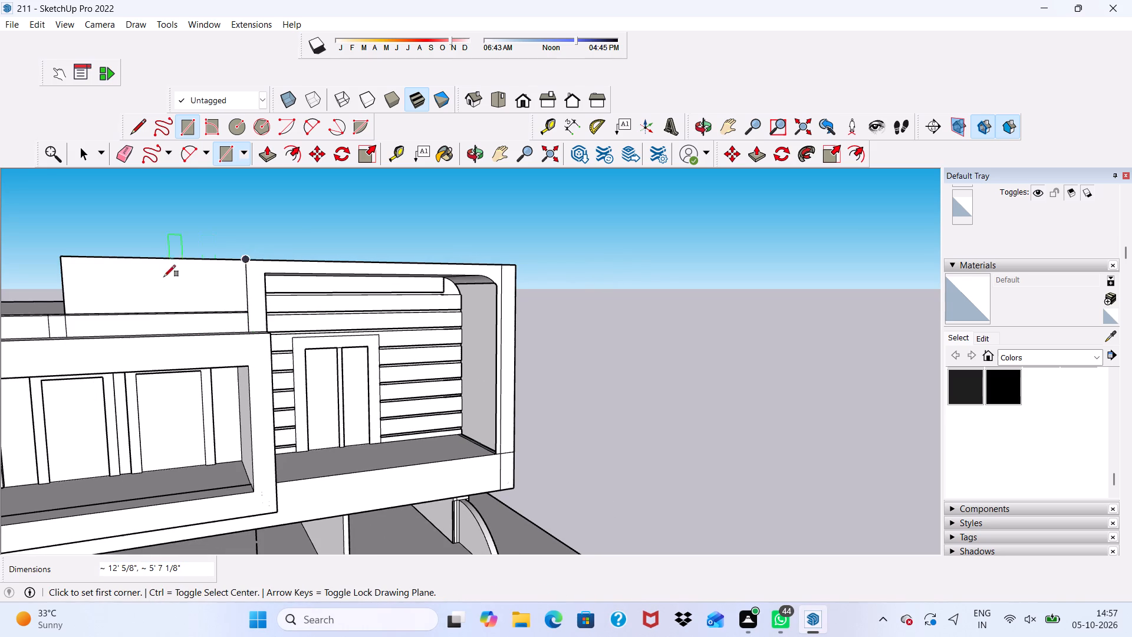
scroll(163, 278, "down", 1)
key("space")
Draw a smaller rectangle about 11' 2 1/4" by 3' 2 1/4" inside the new panel, from the fascia's top edge to the upper room's wall.
scroll(153, 281, "up", 3)
scroll(153, 283, "down", 2)
middle_click_drag(153, 283, 163, 294)
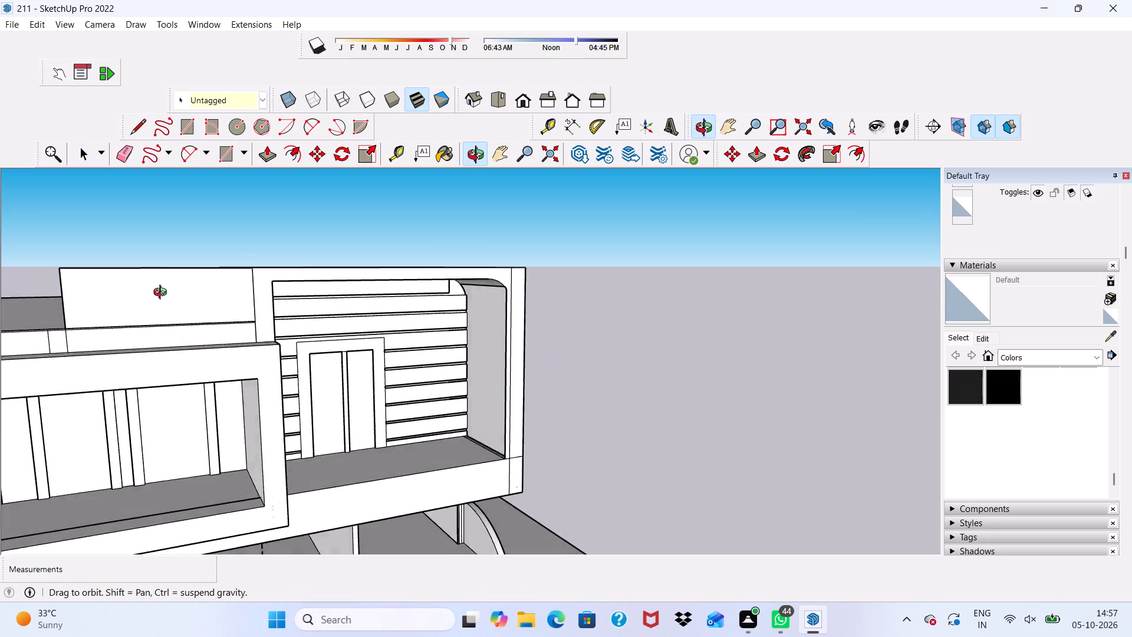
middle_click_drag(163, 294, 104, 357)
scroll(100, 357, "up", 5)
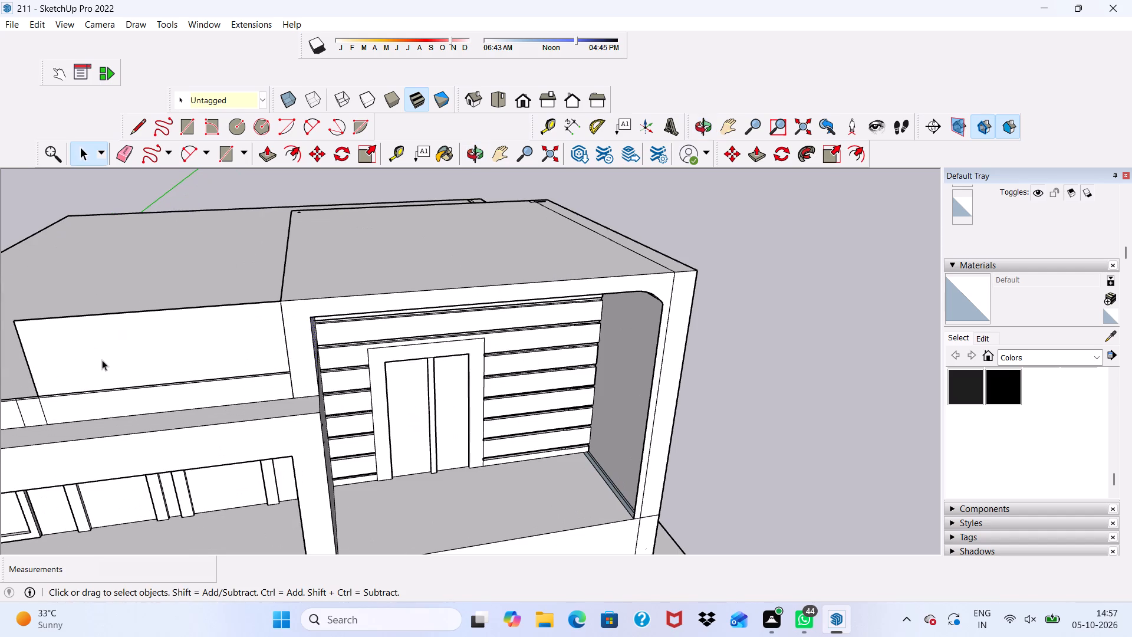
middle_click_drag(102, 360, 149, 307)
middle_click(149, 308)
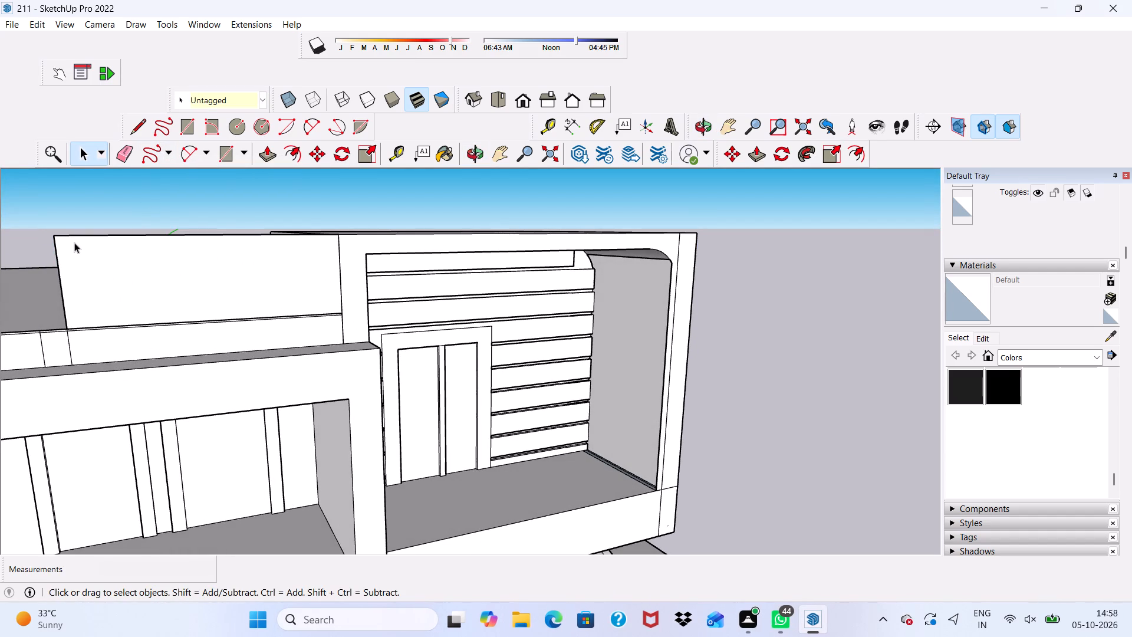
scroll(83, 265, "down", 1)
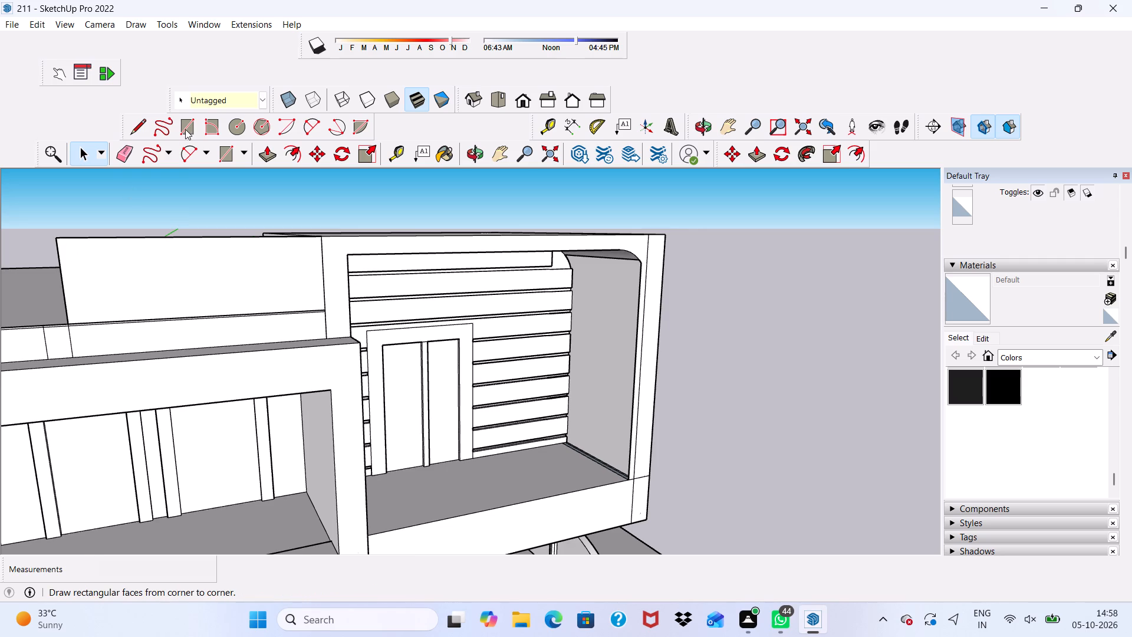
left_click(185, 129)
scroll(75, 306, "up", 8)
middle_click_drag(106, 317, 85, 346)
scroll(87, 362, "up", 5)
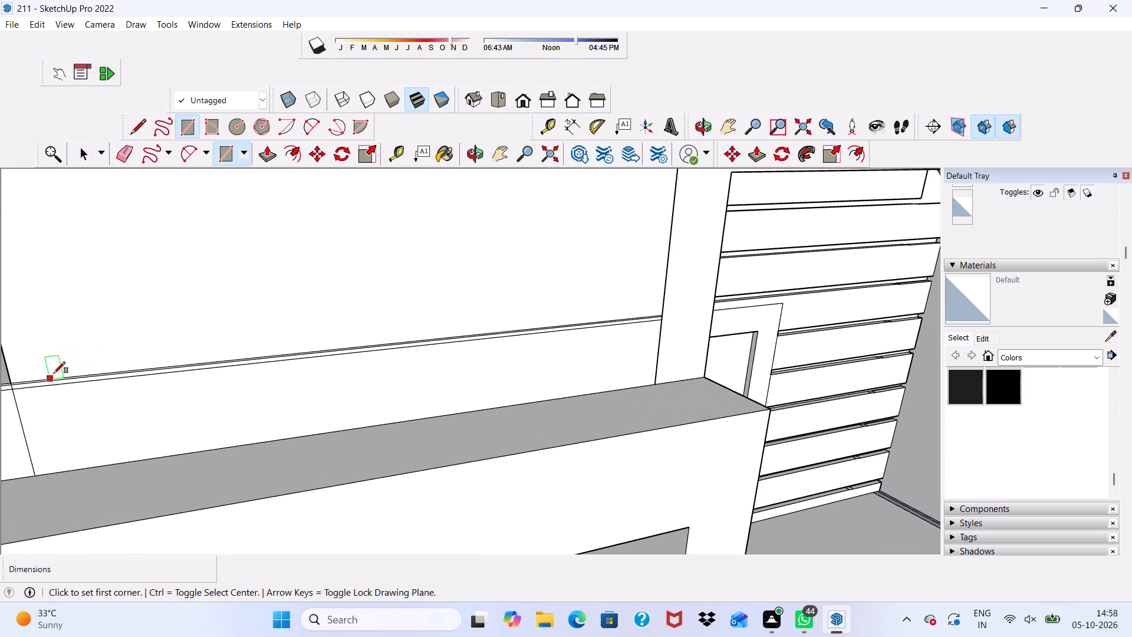
left_click(75, 375)
scroll(89, 340, "down", 3)
scroll(121, 331, "up", 1)
scroll(139, 327, "down", 2)
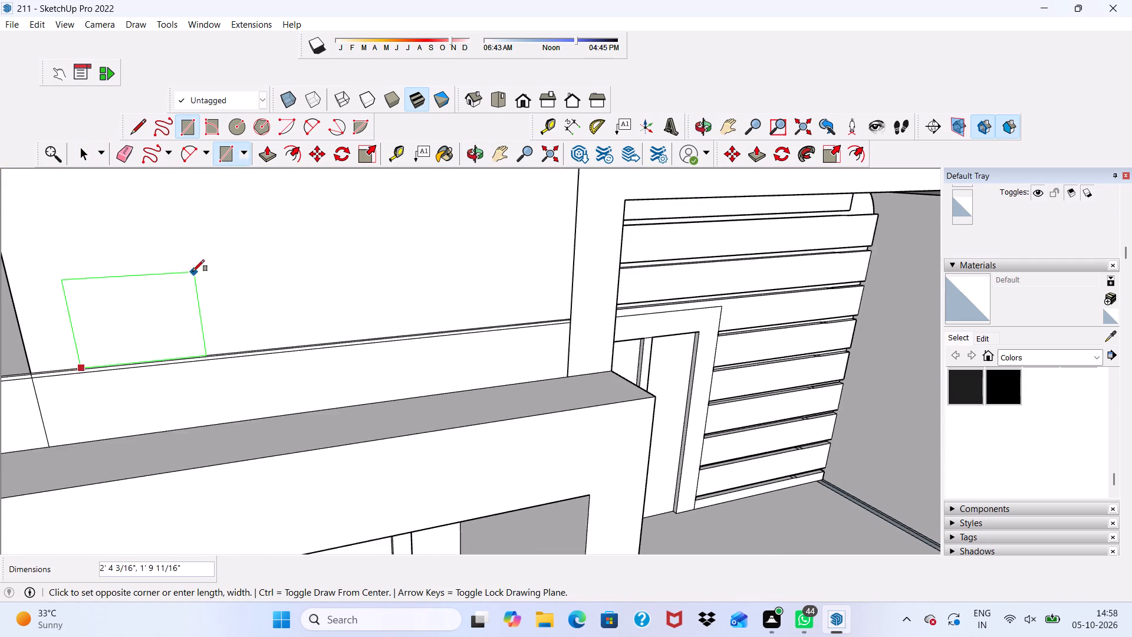
scroll(193, 271, "down", 2)
scroll(393, 204, "down", 2)
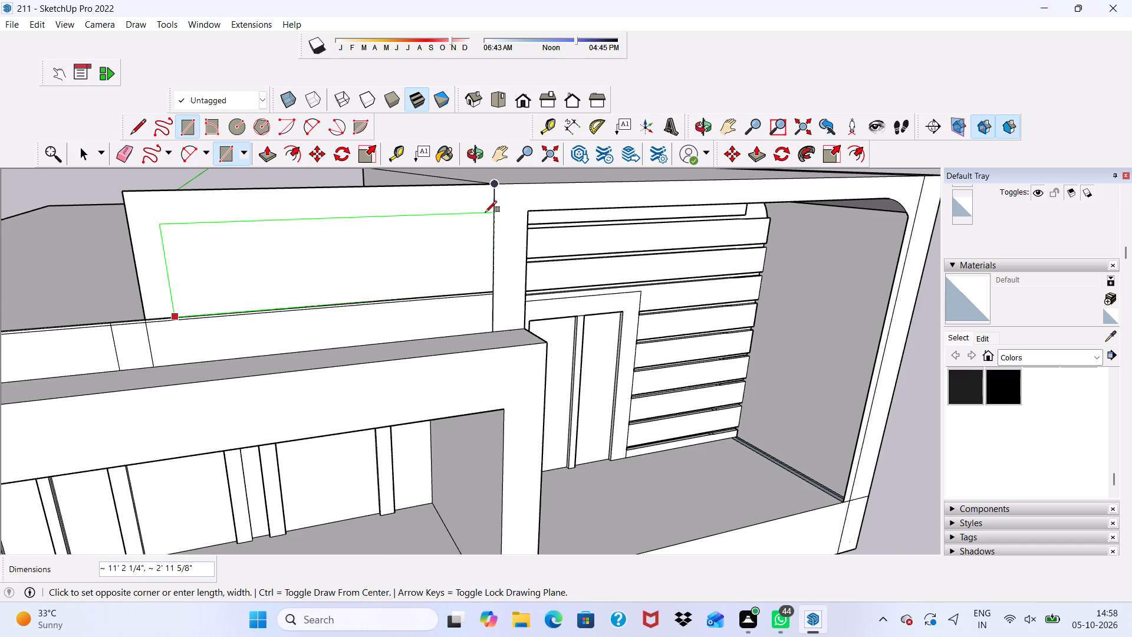
scroll(486, 211, "up", 2)
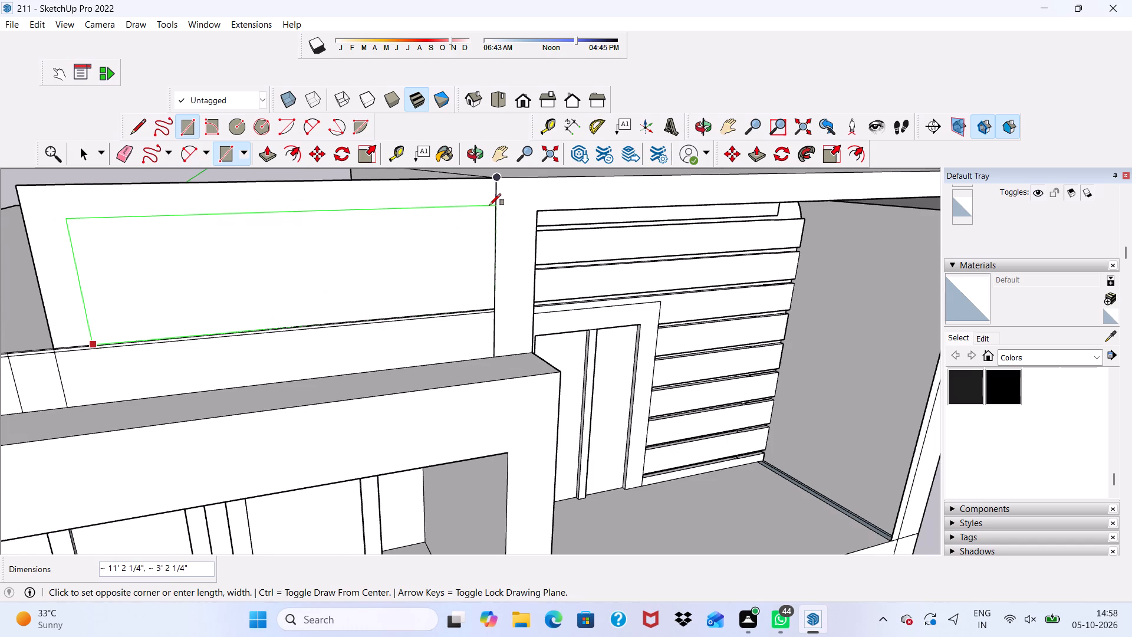
left_click(489, 205)
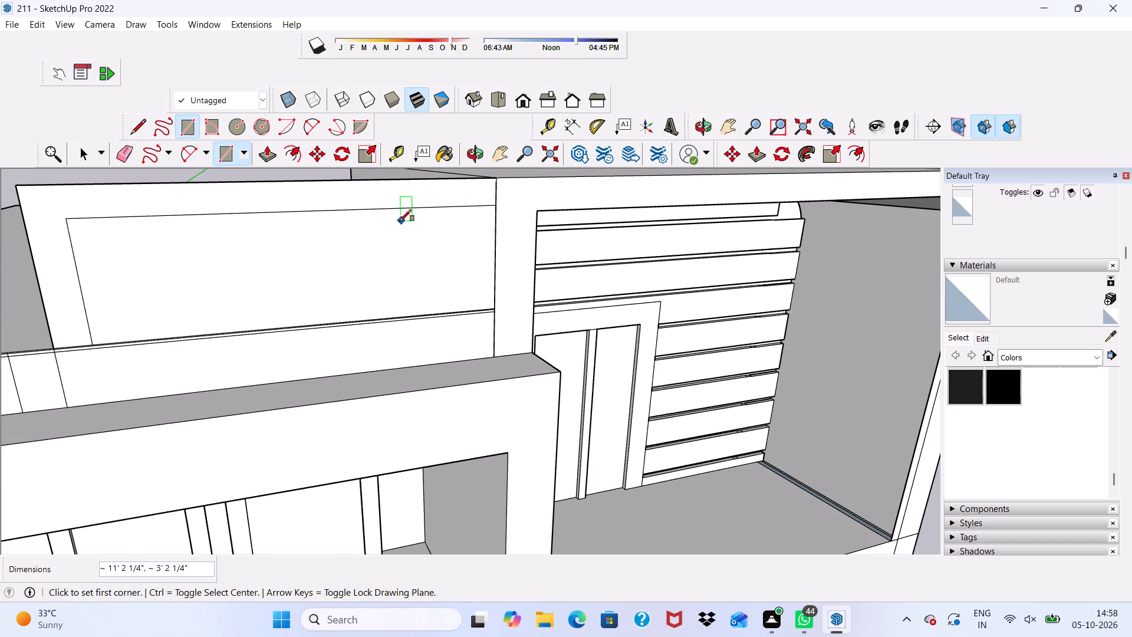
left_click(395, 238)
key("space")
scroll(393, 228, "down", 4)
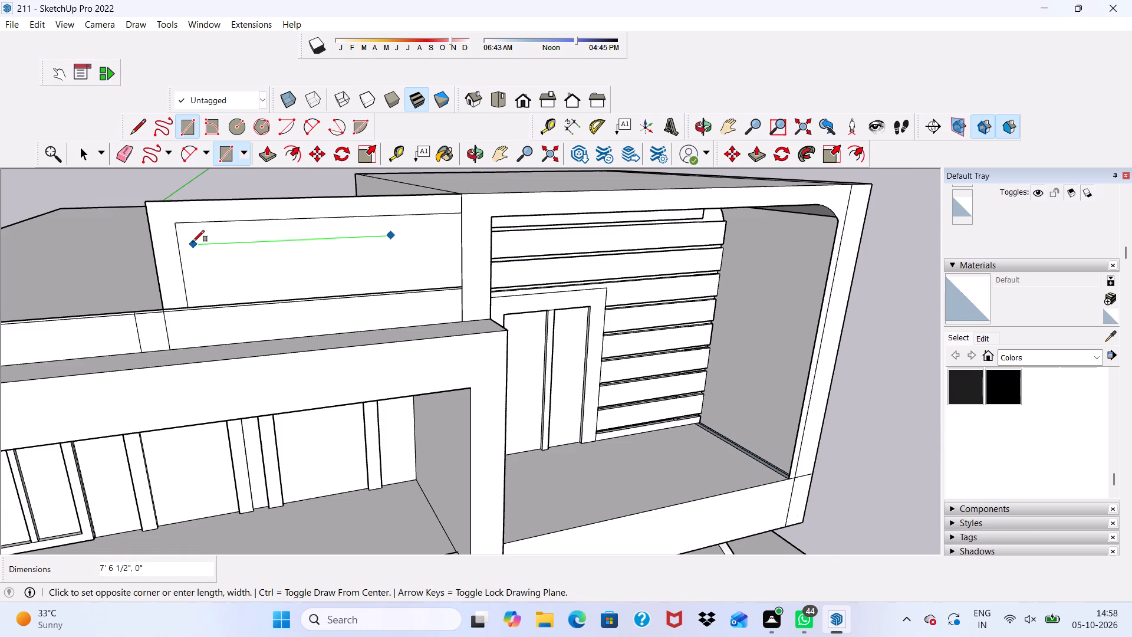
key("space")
Draw a tangent arc of about 1' 13/16" radius across the inner rectangle's top corner farthest from the upper room.
scroll(187, 252, "up", 3)
scroll(179, 190, "up", 3)
scroll(176, 193, "down", 4)
middle_click_drag(176, 224, 206, 224)
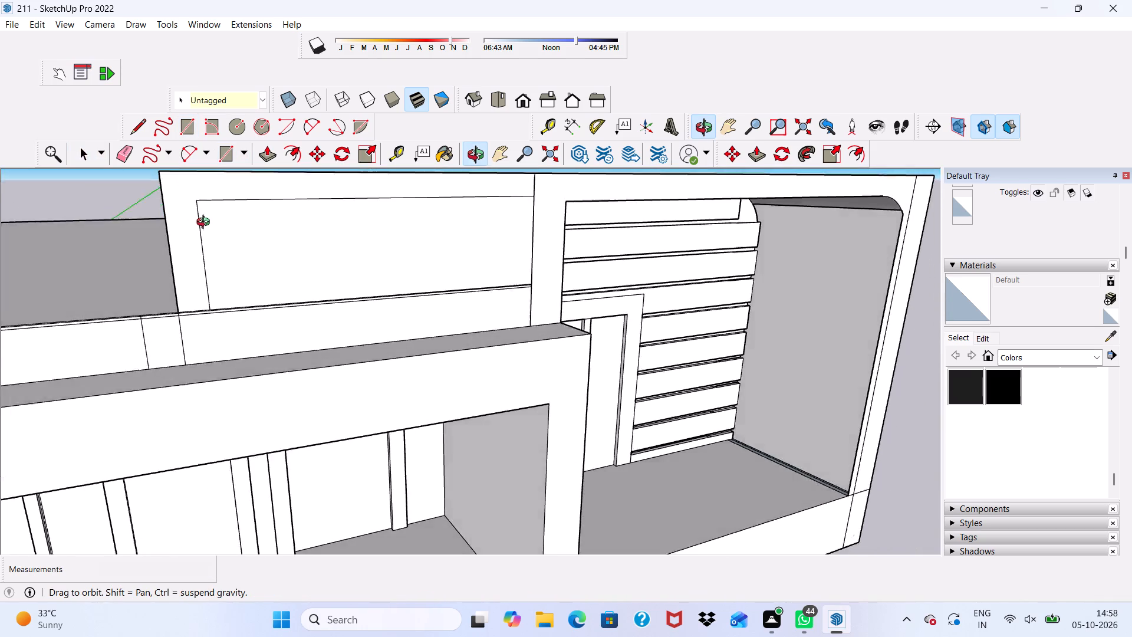
middle_click_drag(206, 224, 185, 233)
scroll(203, 221, "up", 4)
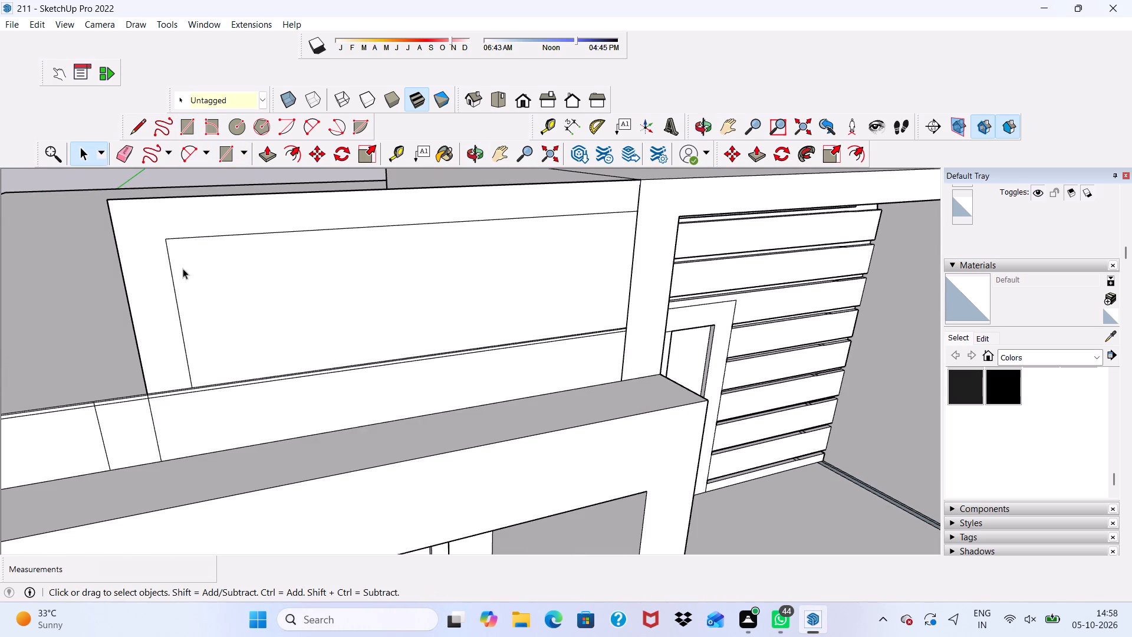
left_click(186, 156)
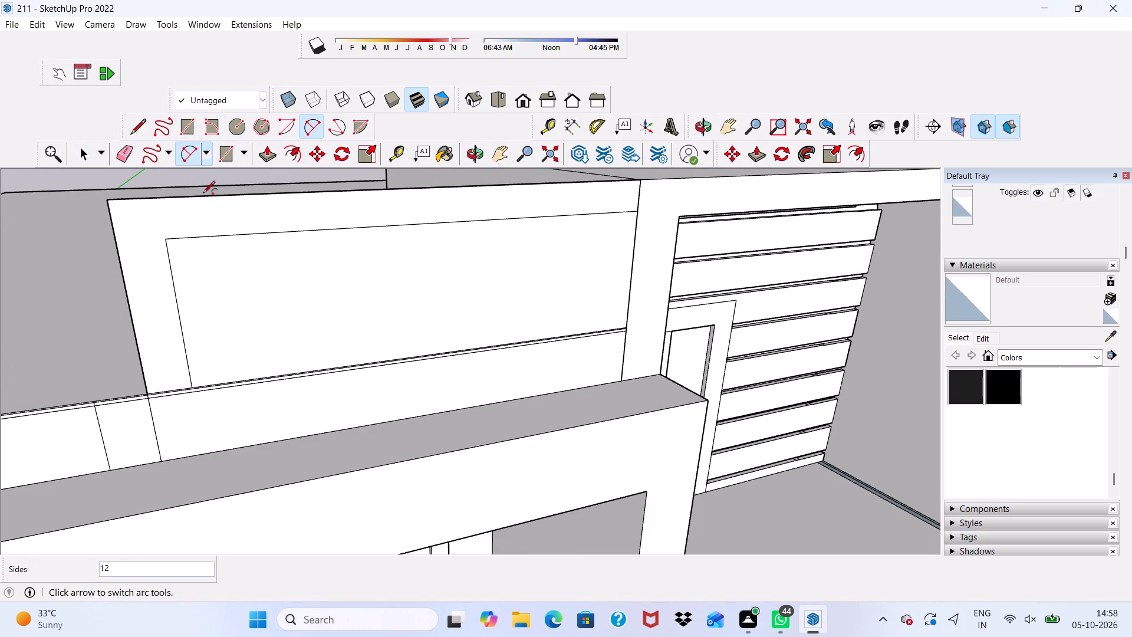
left_click(176, 292)
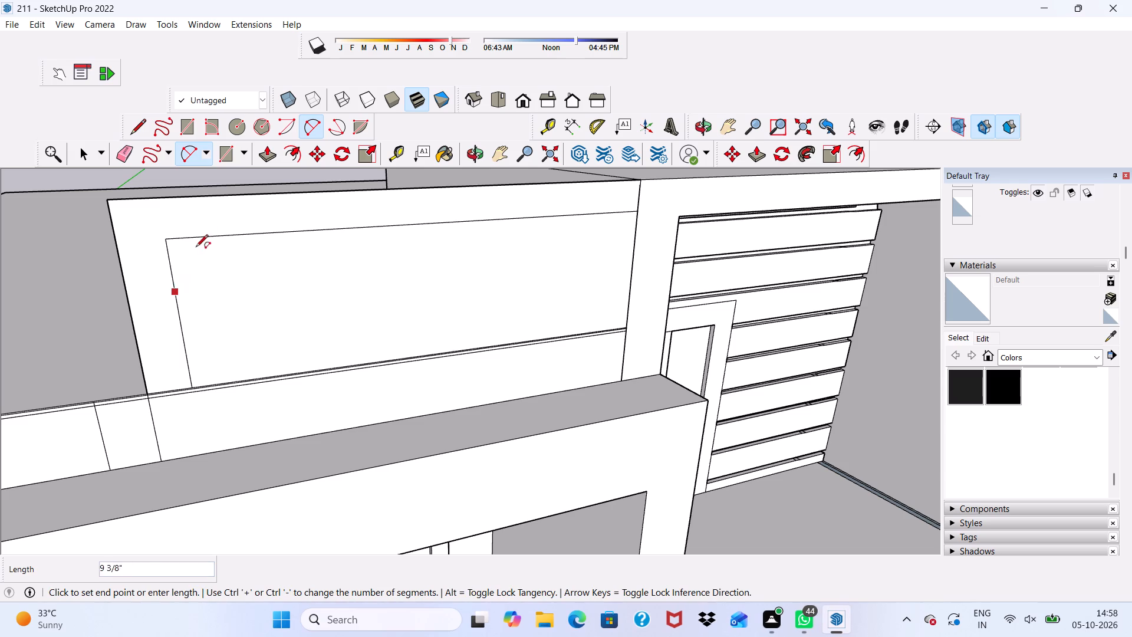
left_click(226, 239)
scroll(207, 251, "down", 3)
scroll(218, 241, "up", 2)
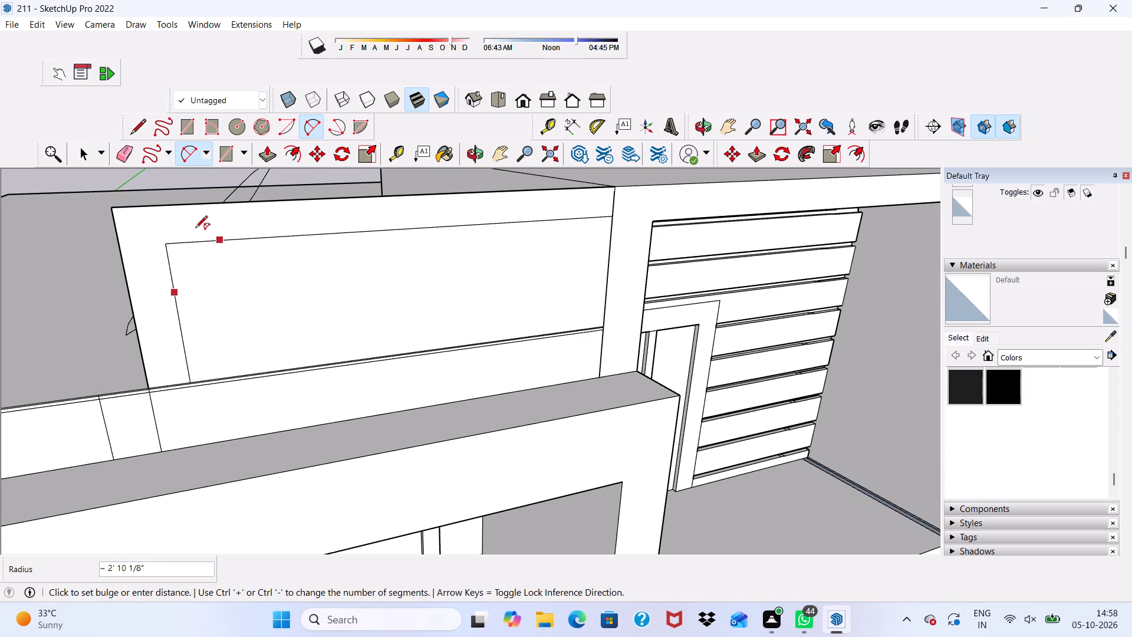
scroll(191, 249, "up", 2)
left_click(187, 238)
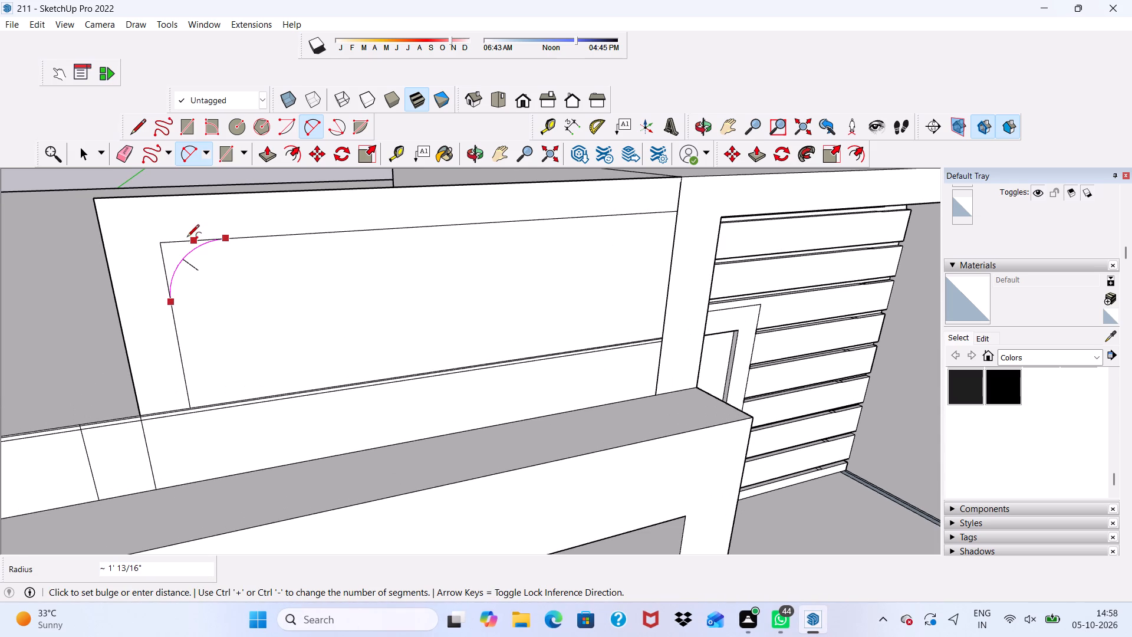
key("space")
Erase the two straight corner edges left outside the arc on the inner rectangle.
left_click(126, 152)
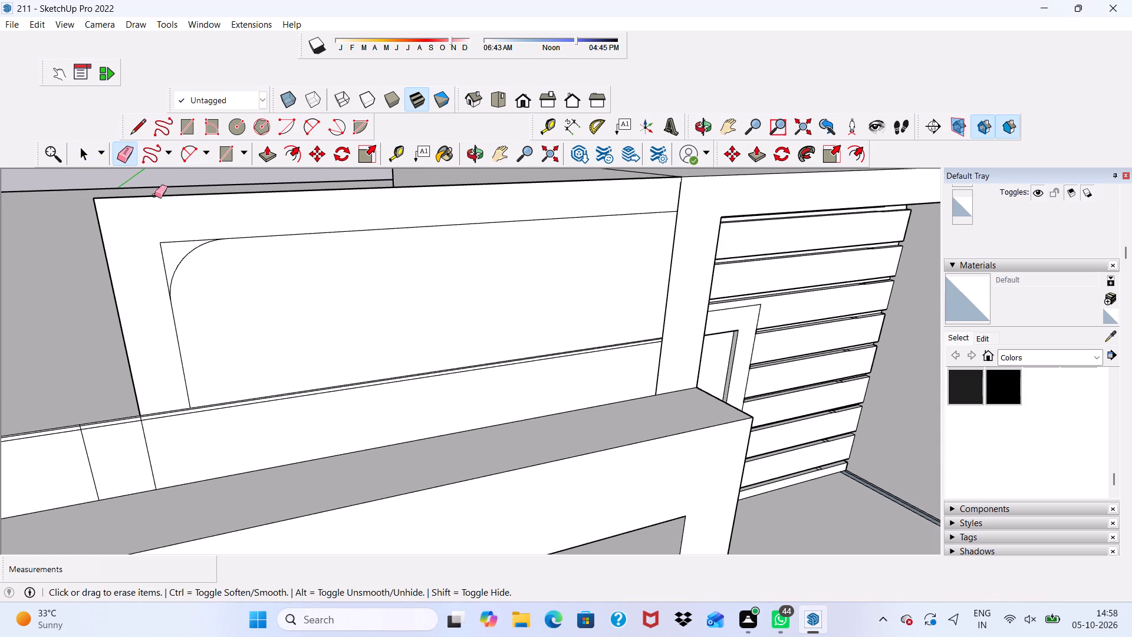
left_click_drag(180, 238, 165, 254)
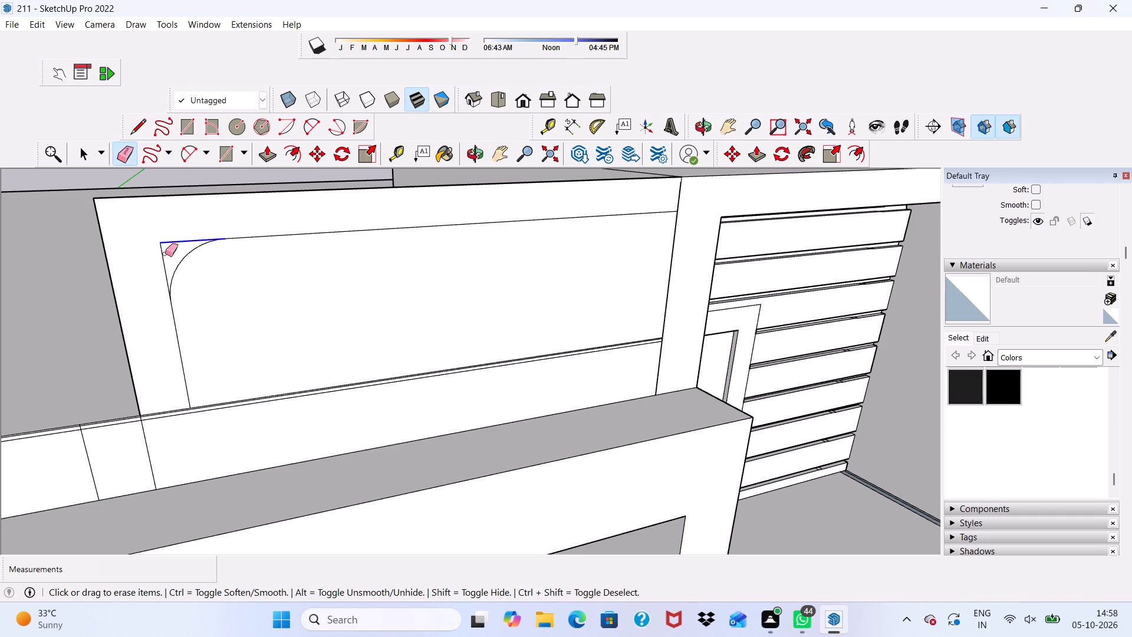
left_click_drag(165, 254, 163, 257)
scroll(172, 224, "up", 1)
scroll(187, 225, "down", 3)
key("space")
Delete the rounded inner face of the panel to leave an open frame above the lower roof.
scroll(263, 284, "up", 4)
left_click_drag(264, 284, 273, 291)
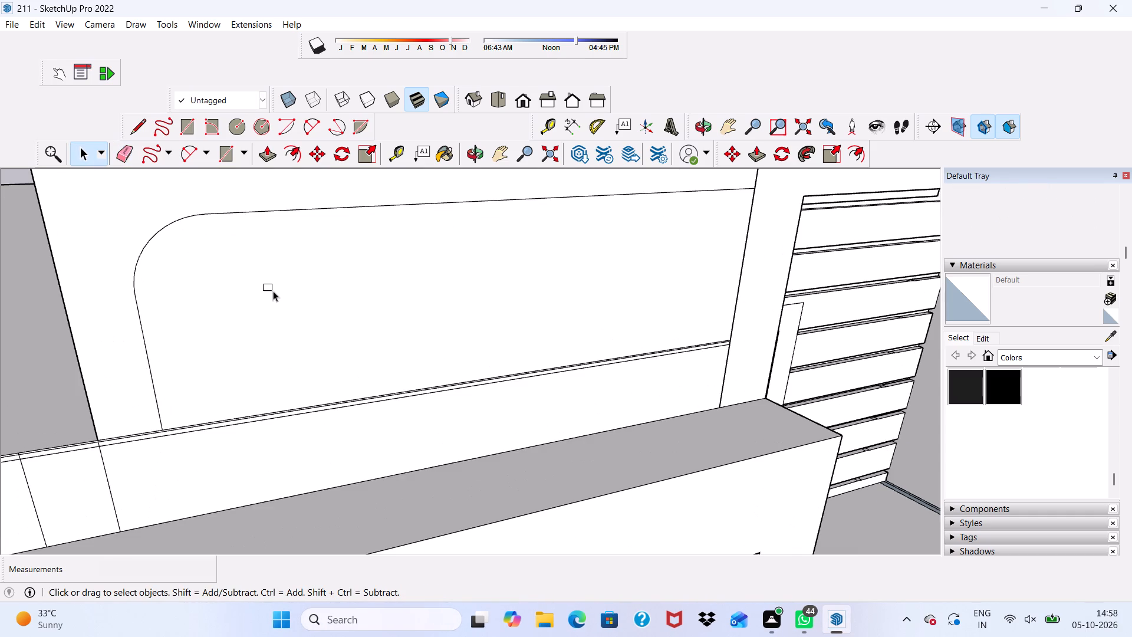
left_click_drag(273, 291, 274, 292)
key("space")
left_click(289, 307)
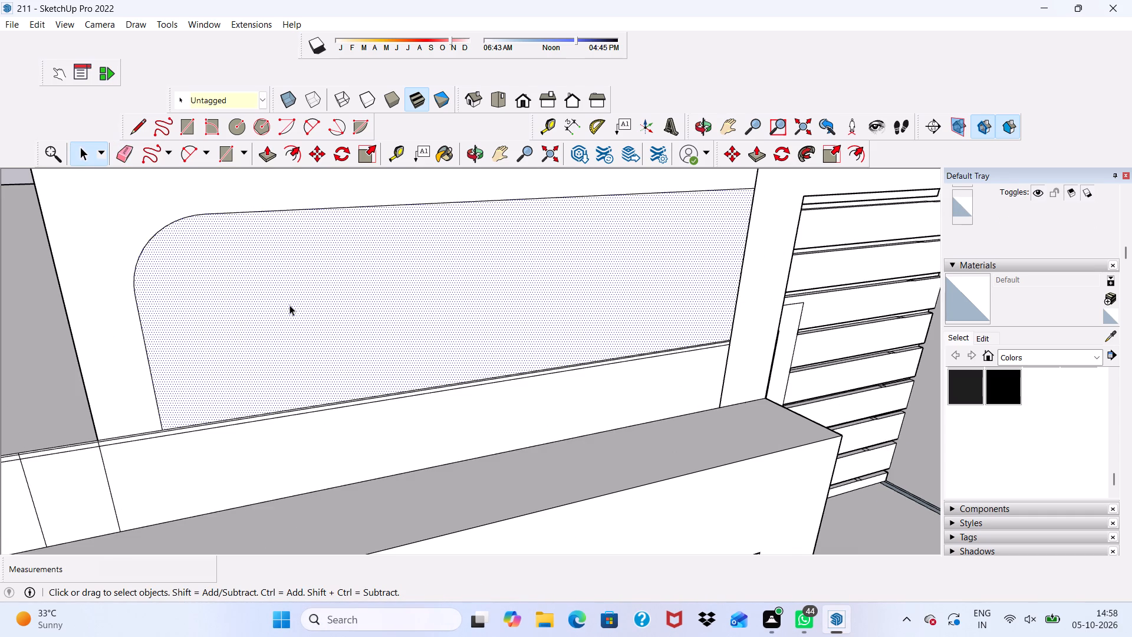
key("Delete")
Push/pull the rear face of the rounded frame 3" toward the back of the house.
scroll(243, 377, "down", 7)
middle_click_drag(234, 332, 218, 304)
scroll(164, 263, "up", 4)
left_click(144, 266)
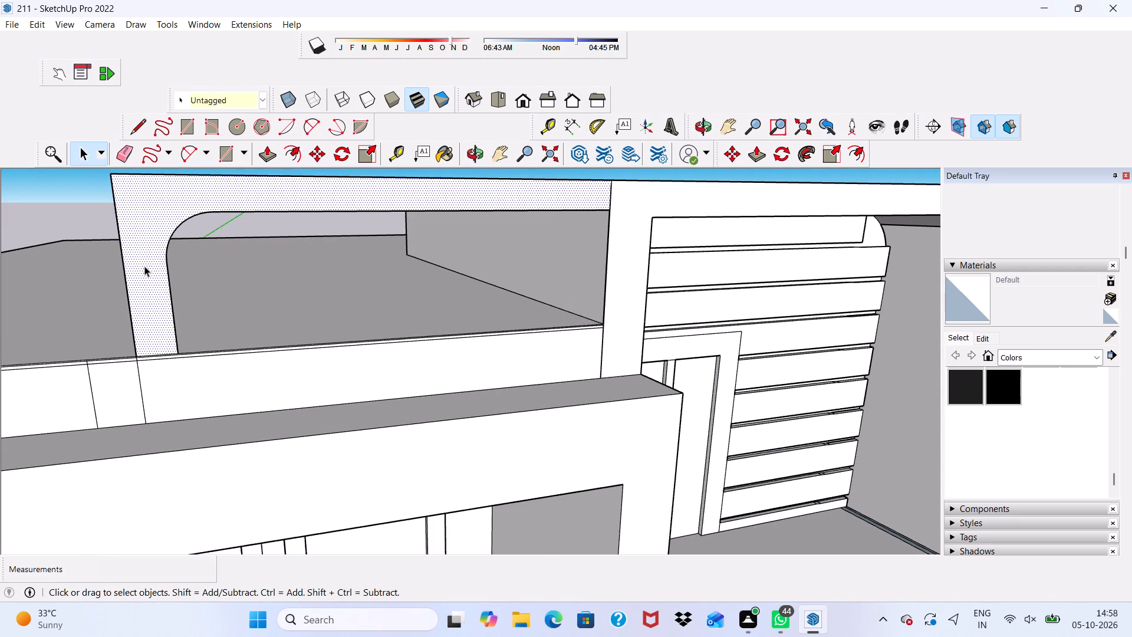
left_click(265, 149)
scroll(233, 205, "down", 5)
scroll(153, 257, "up", 4)
scroll(218, 219, "down", 1)
middle_click_drag(218, 219, 586, 307)
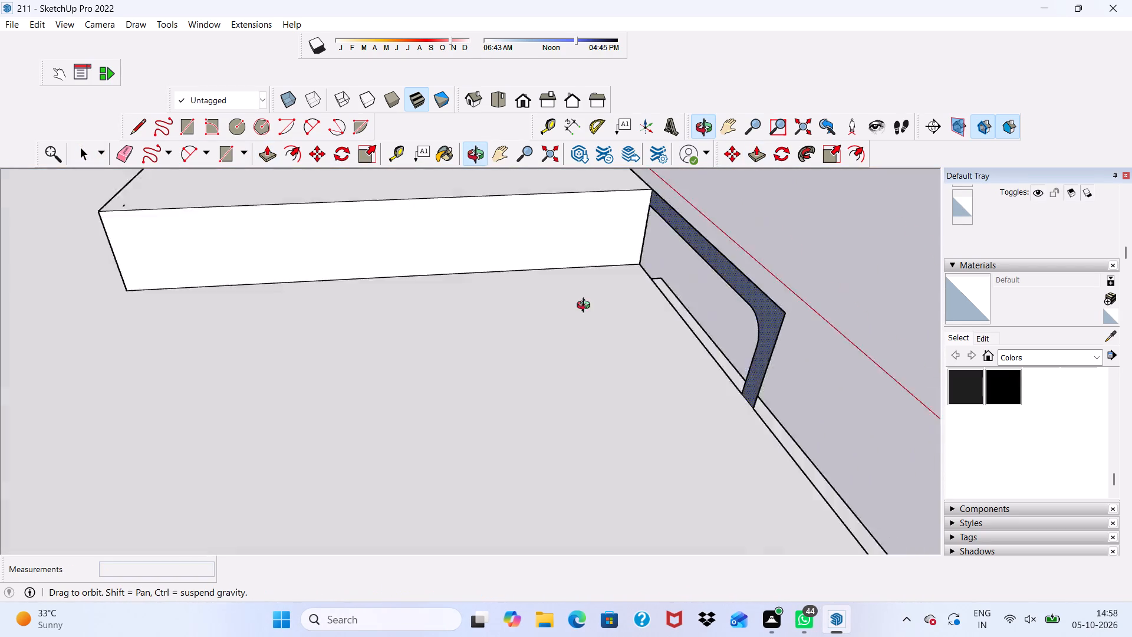
middle_click_drag(586, 307, 621, 305)
scroll(689, 203, "up", 4)
left_click(682, 217)
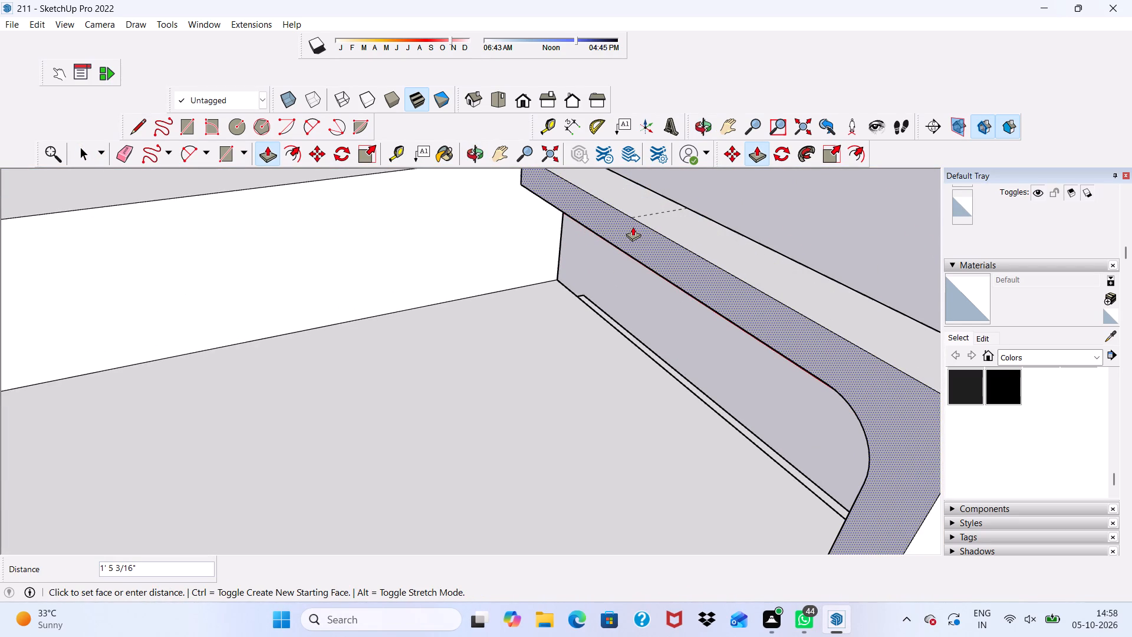
scroll(619, 226, "down", 3)
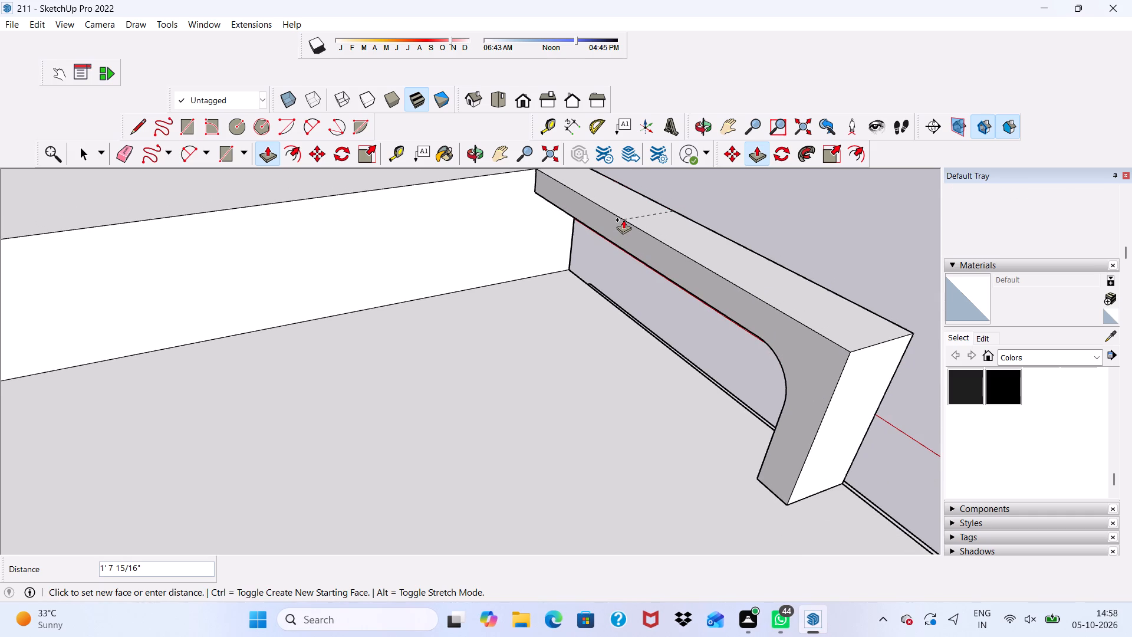
key("3")
key("shift+quotedbl")
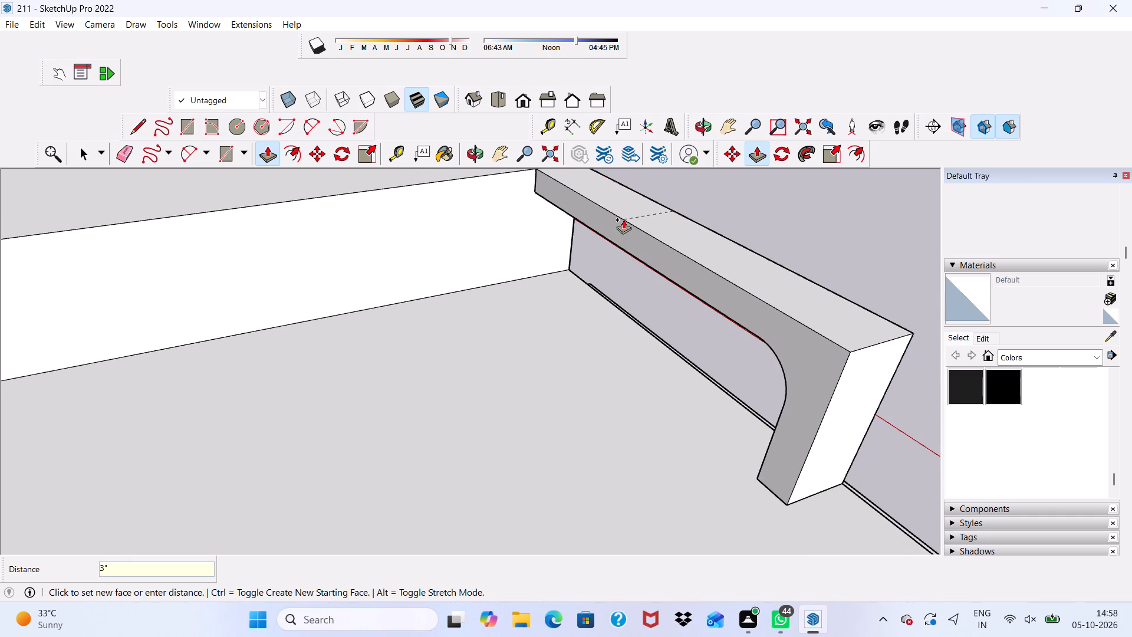
key("Return")
Push/pull the front face of the rounded frame 3" forward, out from the fascia.
scroll(568, 286, "down", 3)
middle_click_drag(549, 333, 208, 326)
scroll(240, 334, "up", 3)
scroll(77, 305, "up", 3)
left_click(70, 309)
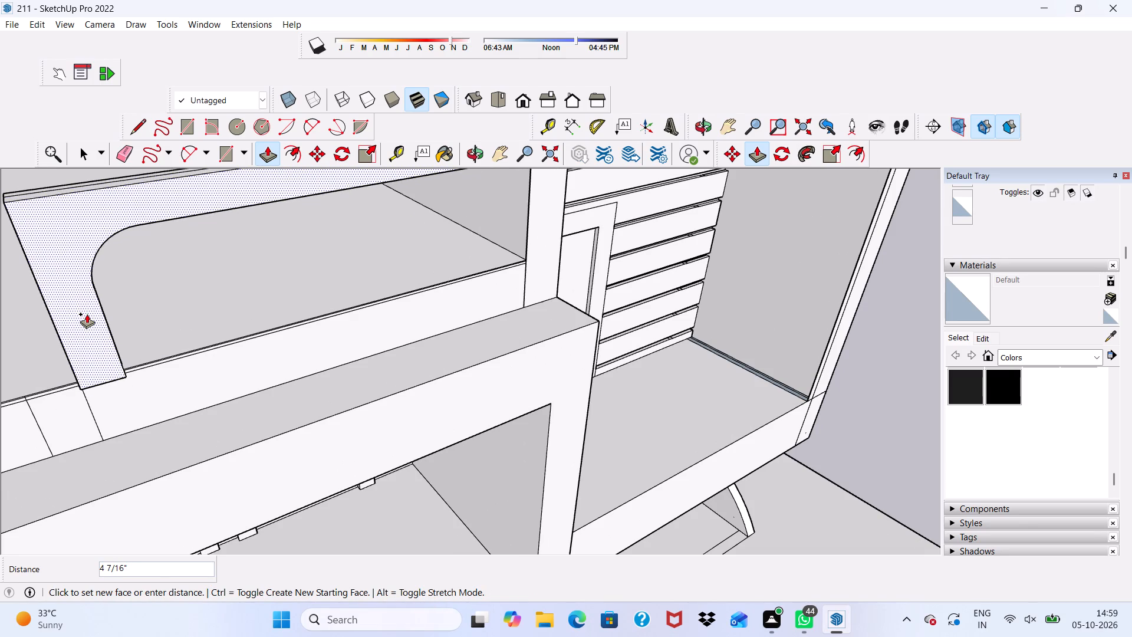
middle_click_drag(87, 314, 80, 287)
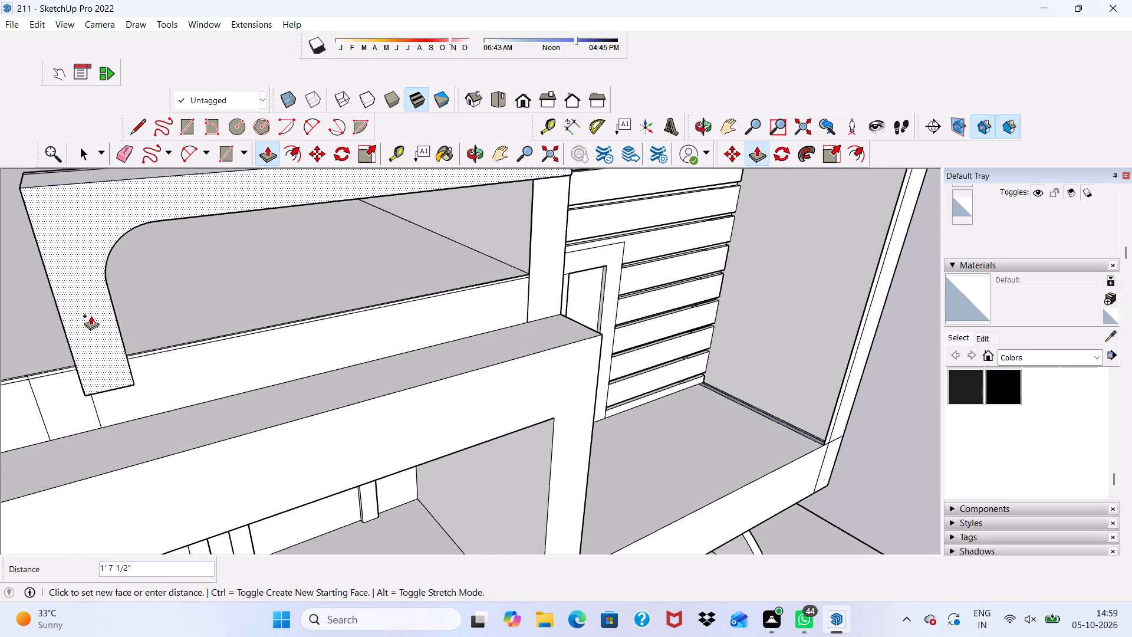
type("3\"")
key("Return")
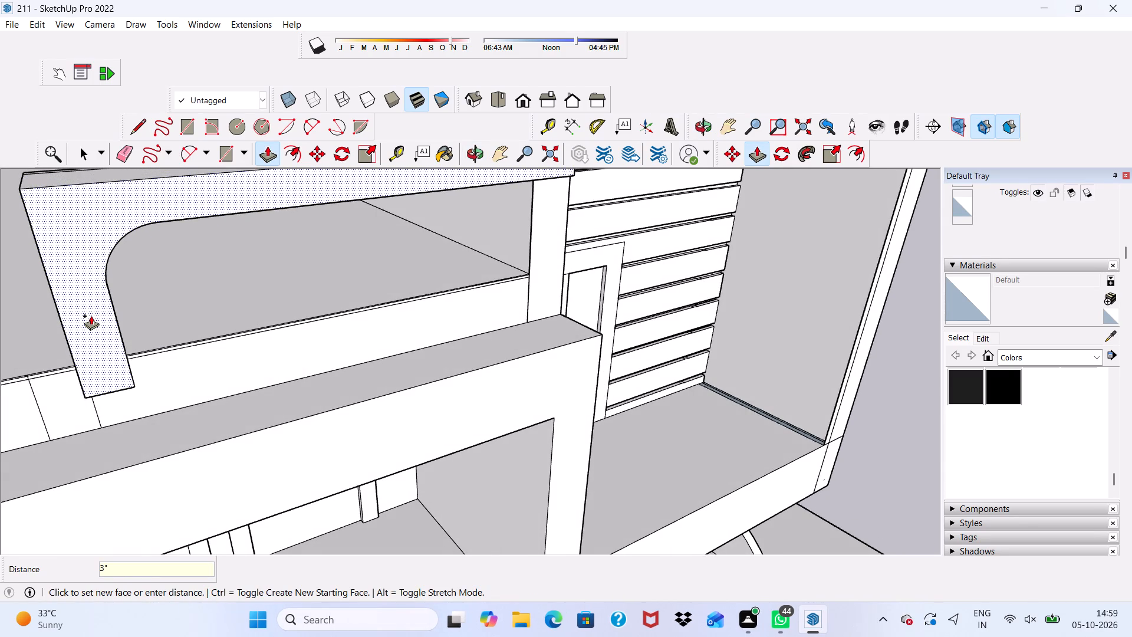
Push/pull the underside of the frame's post down about 1' 7 7/16" to meet the lower roof's ledge.
scroll(136, 388, "down", 1)
middle_click_drag(121, 408, 126, 291)
scroll(146, 219, "up", 6)
scroll(141, 225, "down", 1)
scroll(141, 225, "up", 3)
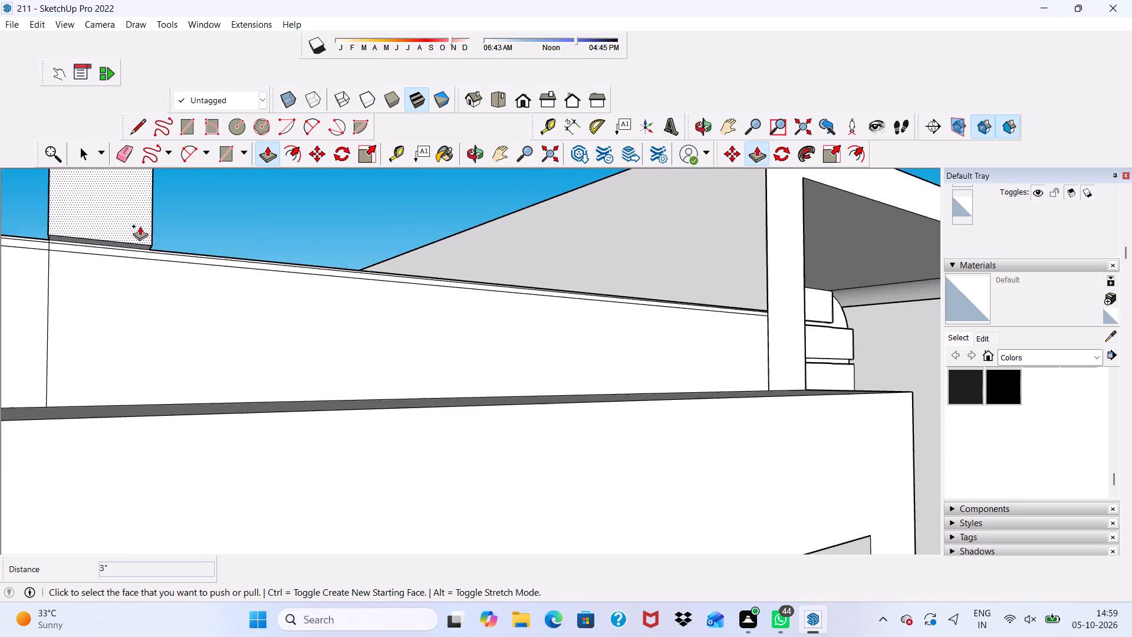
scroll(140, 226, "up", 13)
left_click(112, 238)
scroll(120, 279, "down", 3)
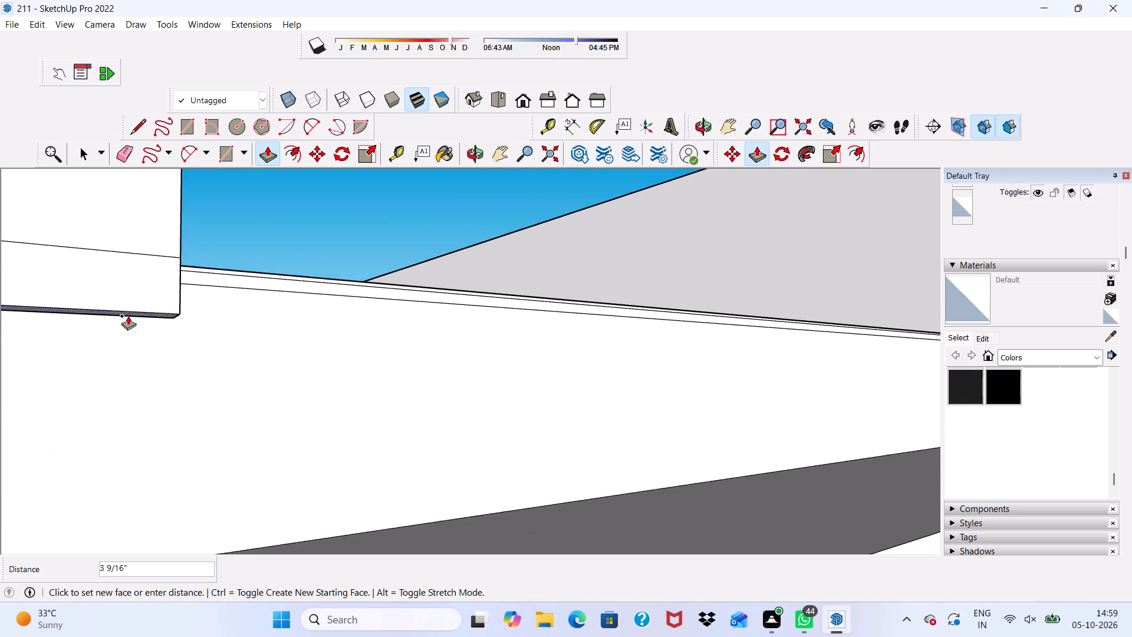
scroll(128, 316, "down", 5)
scroll(134, 324, "up", 1)
scroll(138, 327, "down", 2)
scroll(140, 323, "up", 1)
scroll(140, 333, "down", 3)
scroll(160, 403, "up", 2)
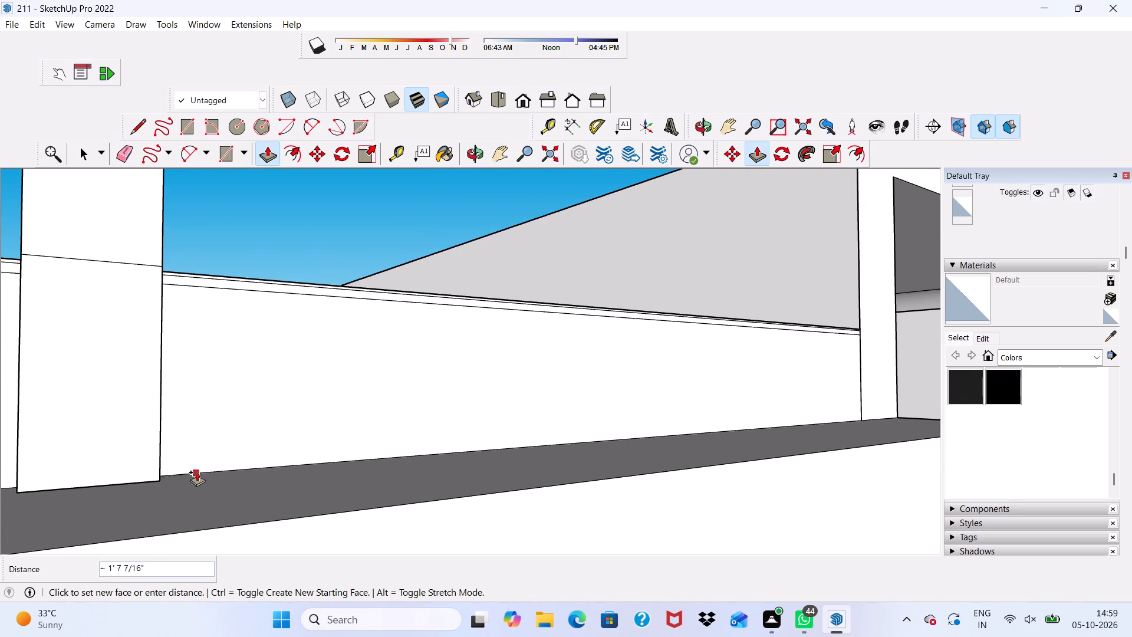
left_click(199, 470)
Erase the leftover seam edges across the front and outer side of the frame's post.
scroll(192, 423, "down", 2)
scroll(203, 426, "up", 1)
scroll(221, 429, "down", 4)
middle_click_drag(290, 423, 327, 469)
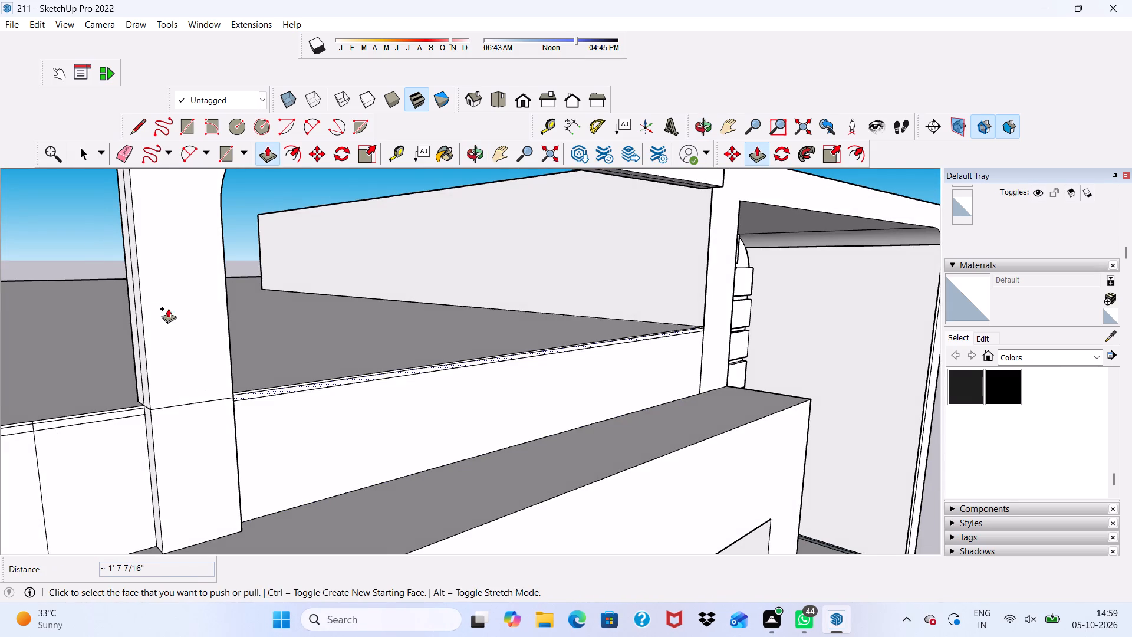
left_click(114, 150)
scroll(216, 417, "up", 3)
left_click_drag(178, 387, 183, 394)
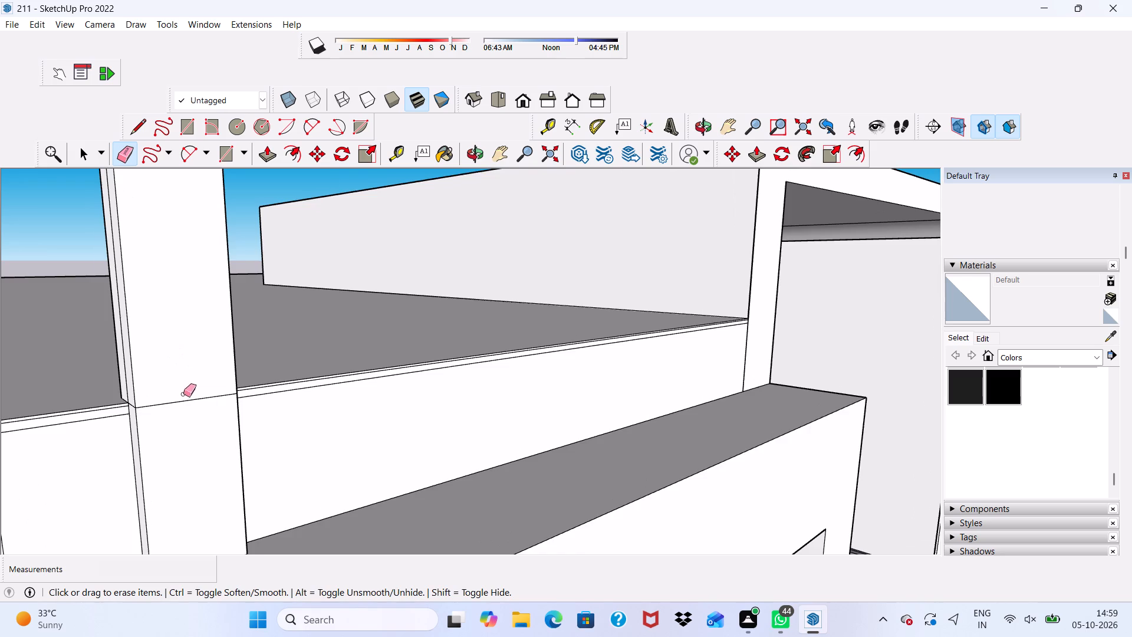
left_click_drag(183, 394, 190, 406)
middle_click_drag(175, 392, 287, 398)
scroll(121, 386, "up", 3)
left_click_drag(67, 385, 56, 394)
left_click_drag(91, 468, 99, 482)
Erase the leftover horizontal and vertical edges on the fascia beyond the outer side of the frame's post.
scroll(98, 425, "down", 2)
scroll(100, 426, "up", 1)
scroll(107, 428, "down", 2)
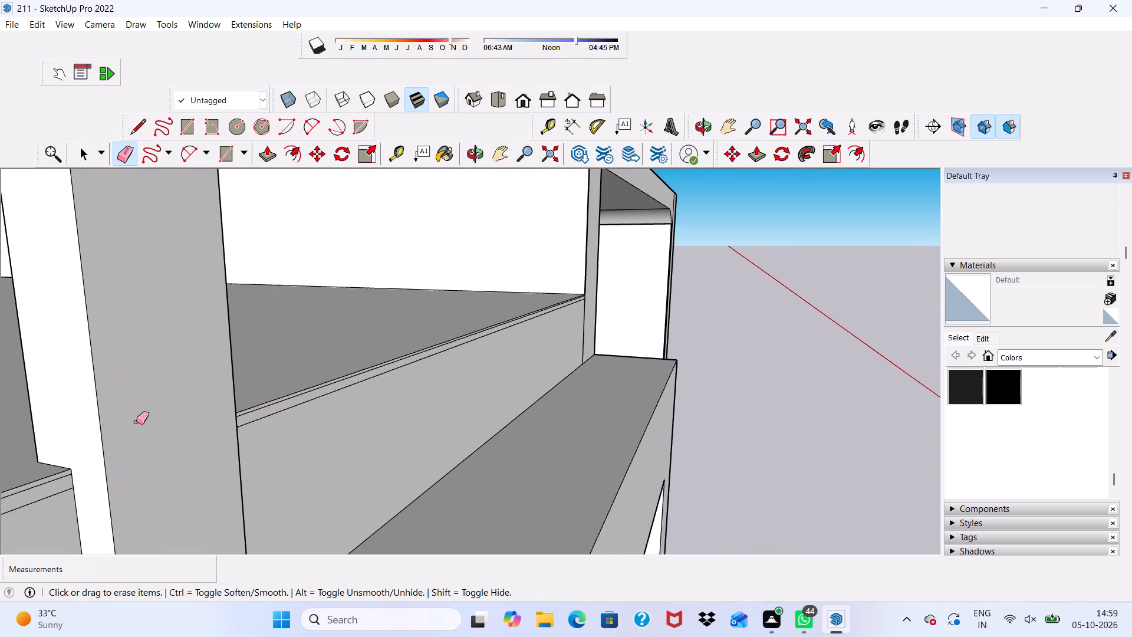
middle_click_drag(146, 417, 0, 390)
scroll(186, 408, "down", 4)
scroll(134, 465, "up", 4)
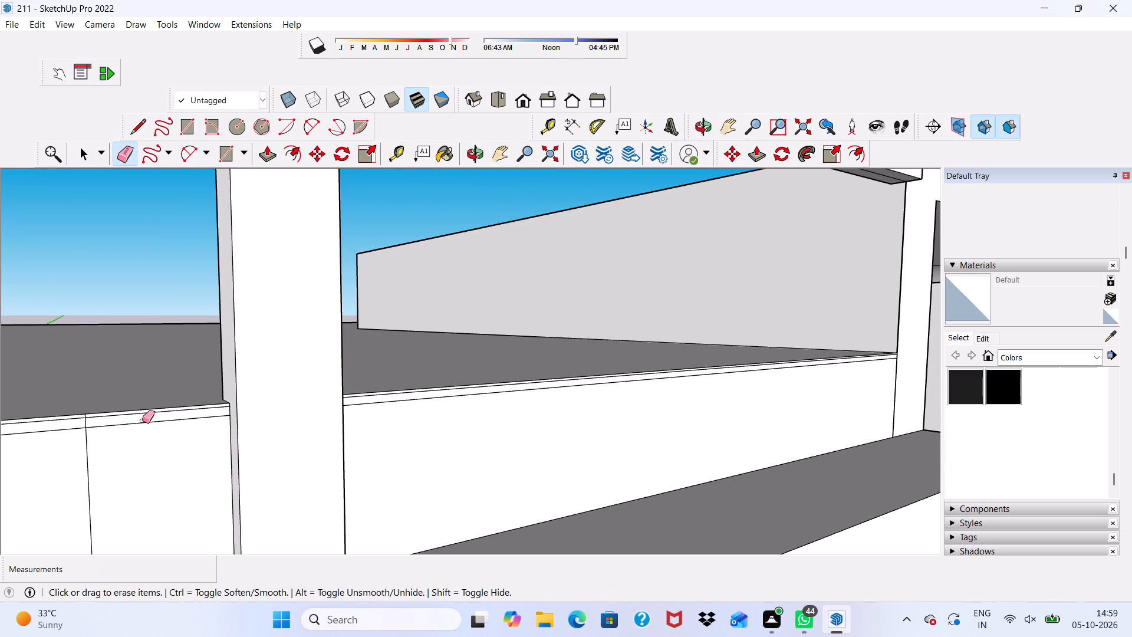
left_click_drag(142, 421, 141, 428)
left_click_drag(85, 438, 87, 444)
left_click(80, 427)
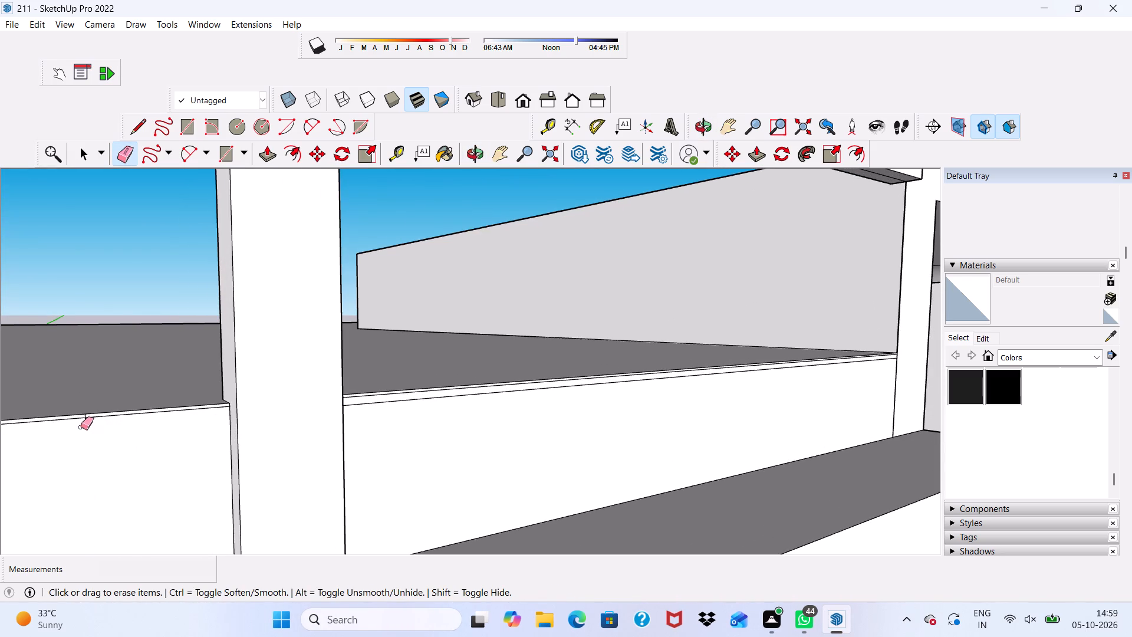
left_click(84, 420)
Erase the lengthwise seam edge along the top of the rounded frame's upper beam.
scroll(142, 415, "down", 4)
middle_click_drag(179, 430, 409, 452)
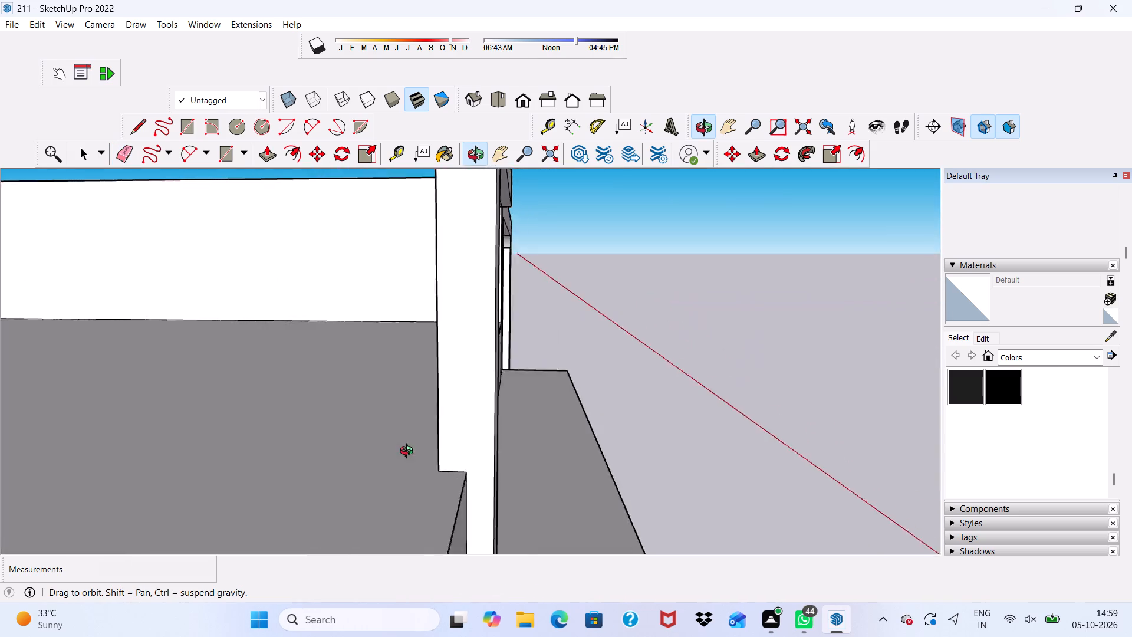
middle_click_drag(409, 452, 523, 500)
scroll(452, 454, "down", 2)
scroll(453, 472, "up", 1)
scroll(458, 477, "down", 7)
scroll(504, 301, "up", 2)
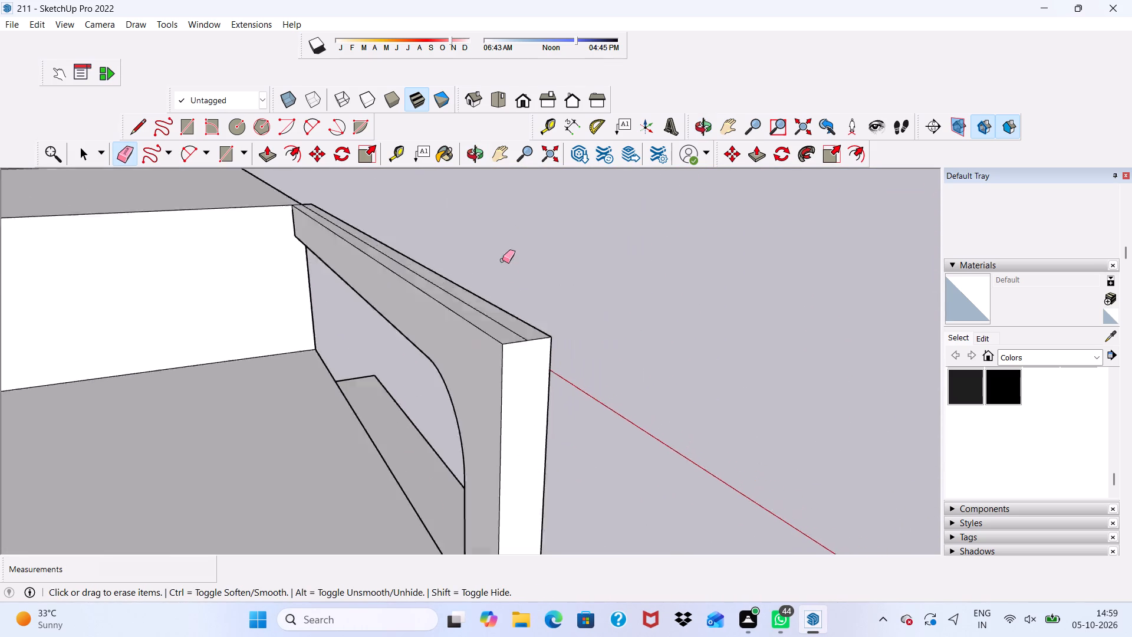
scroll(502, 260, "up", 6)
scroll(485, 300, "down", 9)
scroll(470, 327, "up", 2)
scroll(325, 381, "down", 3)
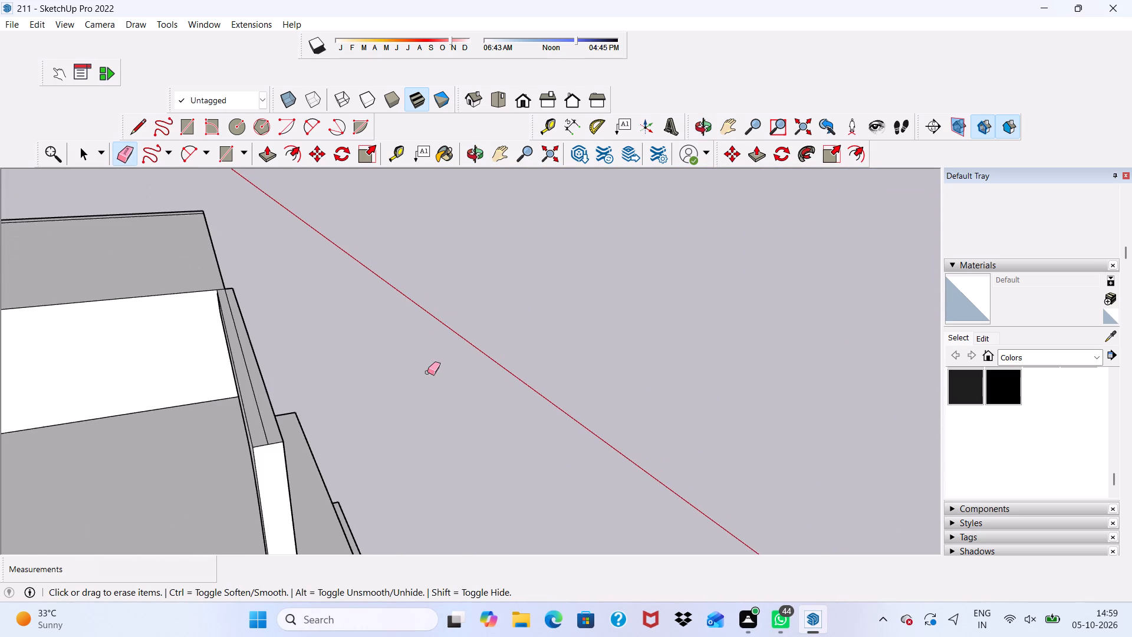
scroll(265, 415, "up", 7)
scroll(235, 423, "down", 4)
scroll(160, 442, "up", 1)
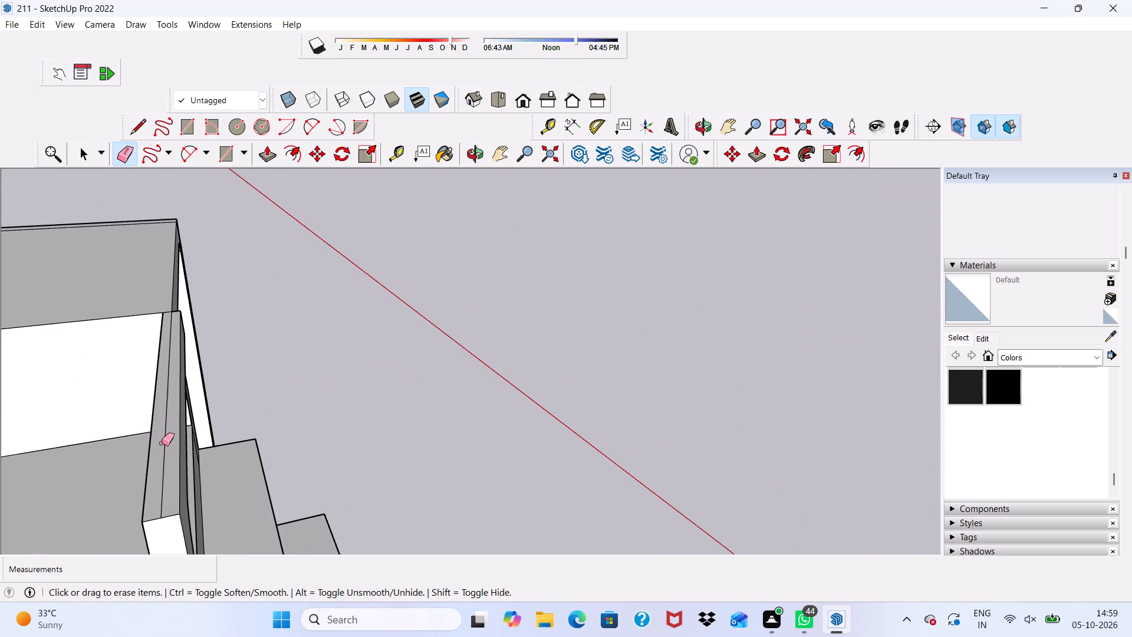
scroll(162, 443, "up", 2)
left_click_drag(163, 448, 177, 444)
Examine the rounded frame above the lower roof and its junction with the upper room from the front and above.
scroll(154, 419, "down", 5)
middle_click_drag(183, 437, 0, 429)
middle_click(0, 428)
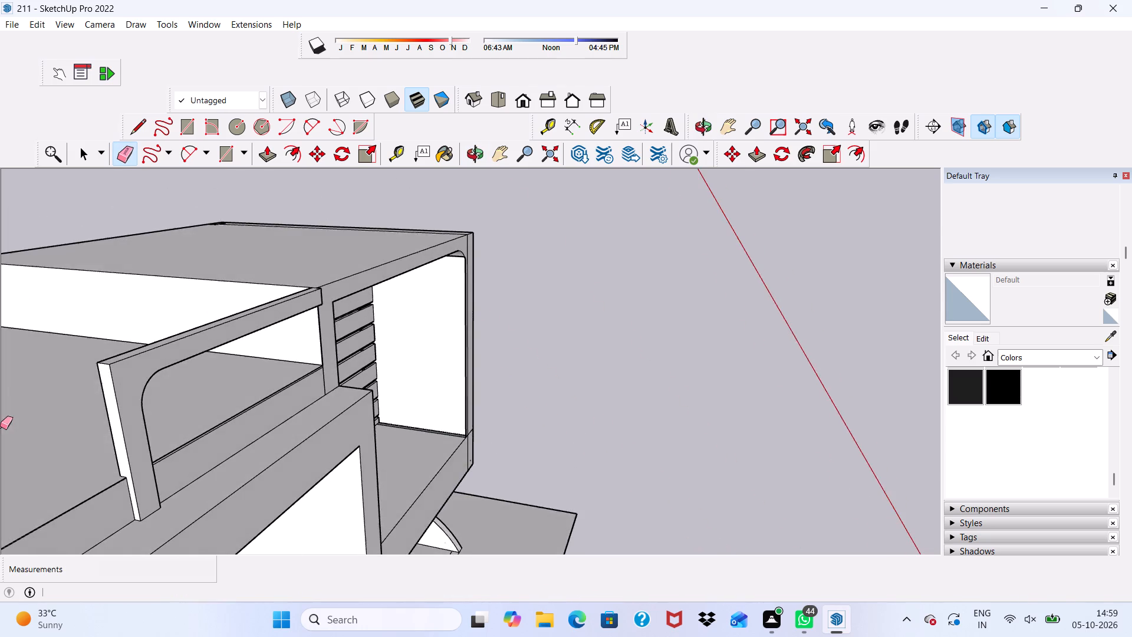
scroll(354, 366, "up", 3)
scroll(314, 333, "down", 7)
middle_click_drag(331, 321, 126, 317)
scroll(149, 245, "up", 2)
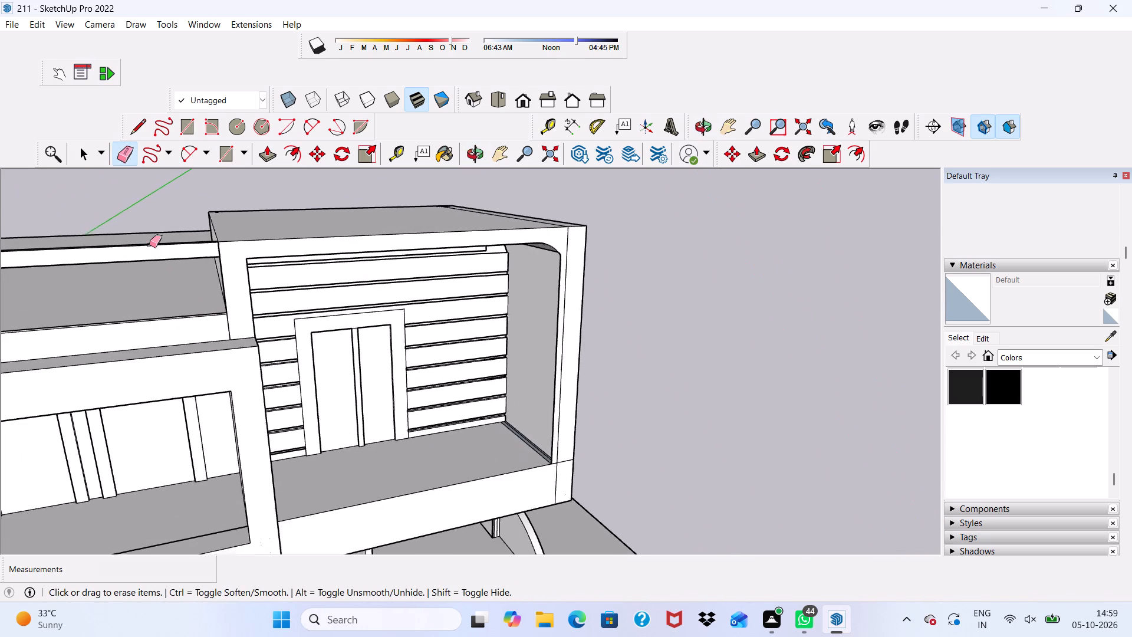
scroll(149, 245, "up", 10)
scroll(183, 248, "down", 2)
scroll(194, 252, "up", 1)
middle_click_drag(181, 251, 255, 230)
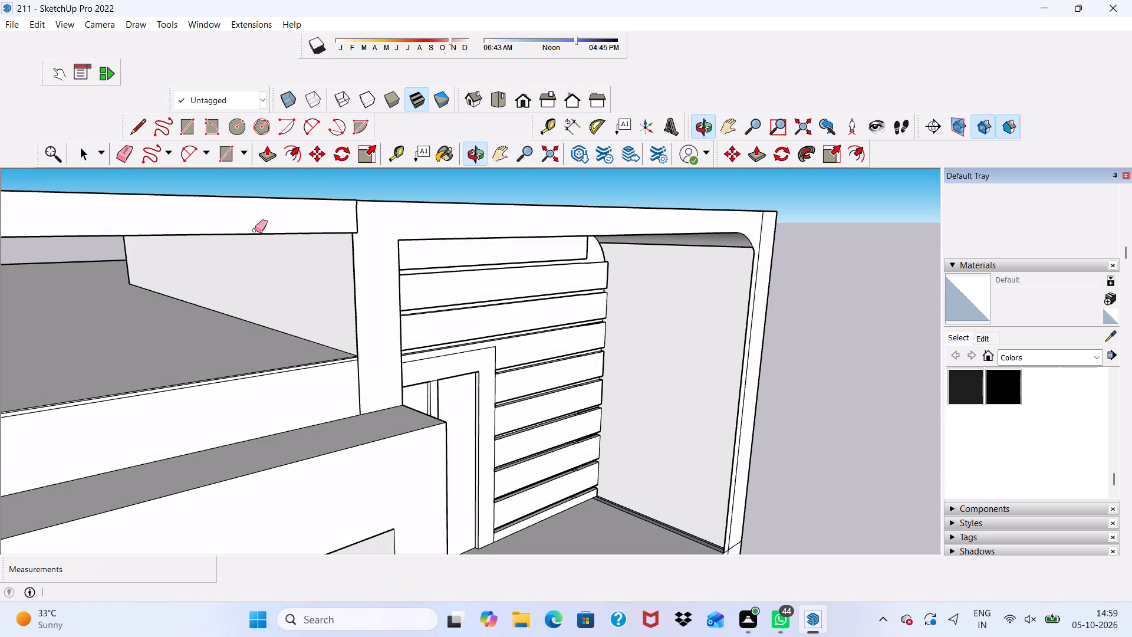
key("space")
scroll(298, 251, "down", 5)
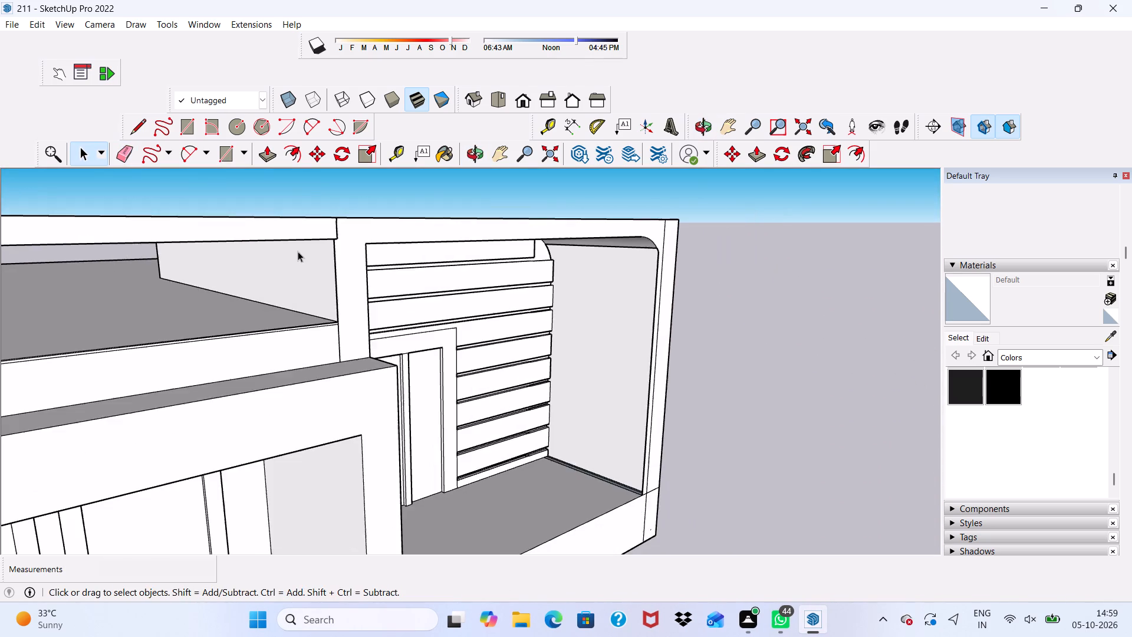
middle_click_drag(298, 251, 348, 284)
scroll(353, 287, "down", 3)
middle_click_drag(379, 326, 254, 282)
middle_click(253, 285)
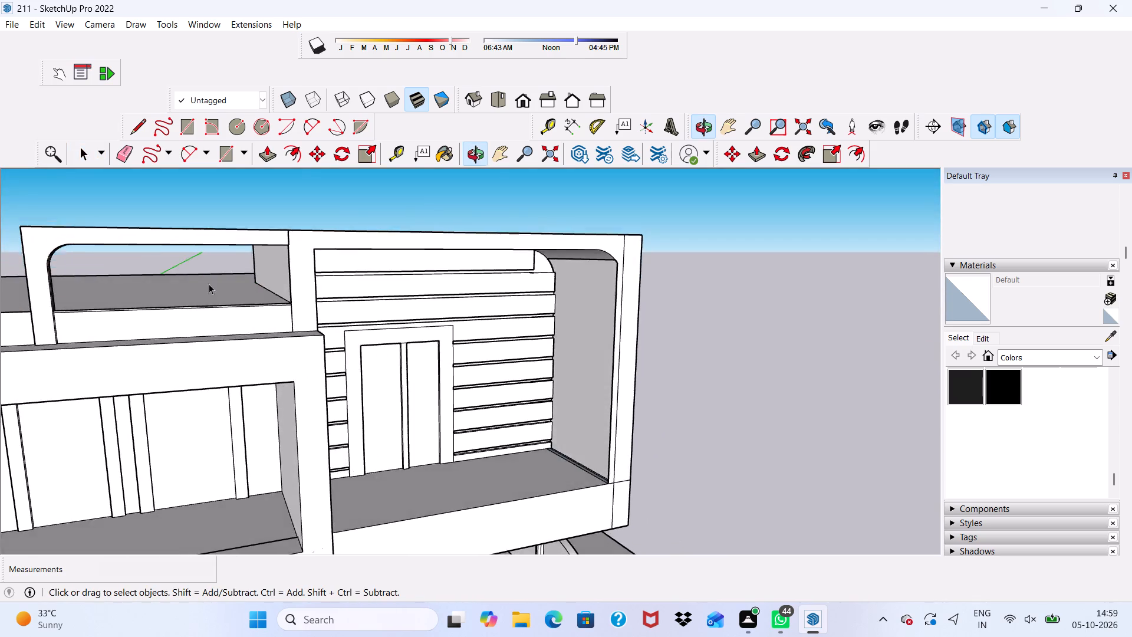
Erase the lengthwise seam edge along the underside of the rounded frame's upper beam.
scroll(169, 274, "up", 9)
scroll(298, 265, "down", 9)
middle_click_drag(499, 320, 415, 296)
scroll(235, 336, "down", 1)
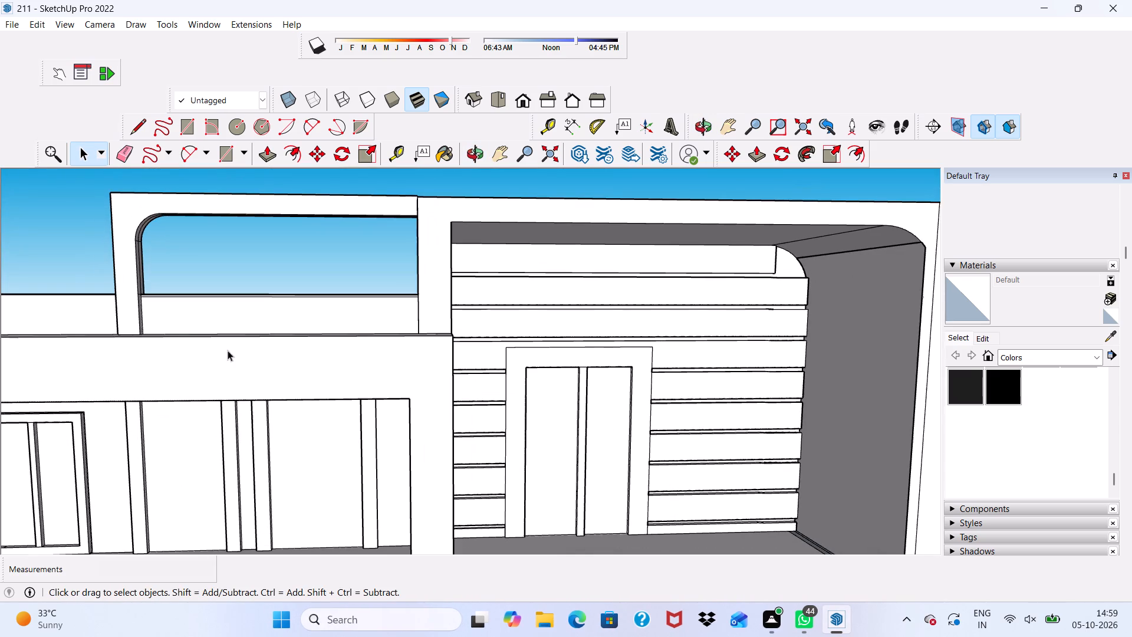
scroll(228, 350, "down", 1)
scroll(139, 292, "up", 8)
middle_click_drag(195, 231, 214, 208)
middle_click(214, 208)
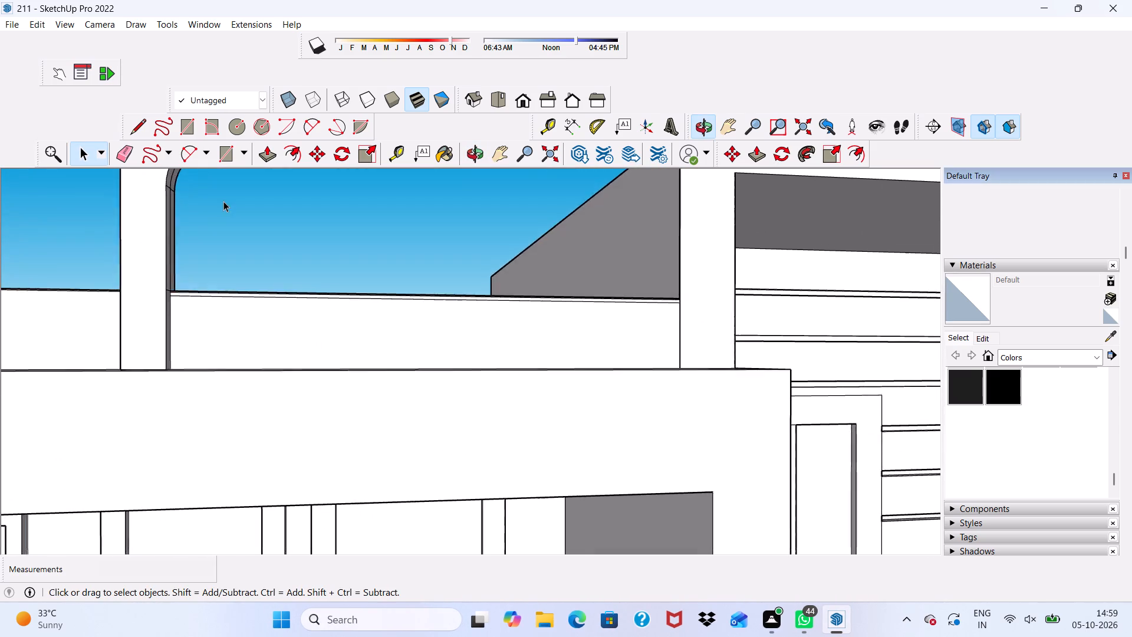
scroll(222, 218, "down", 8)
scroll(265, 206, "up", 9)
middle_click_drag(269, 294, 285, 175)
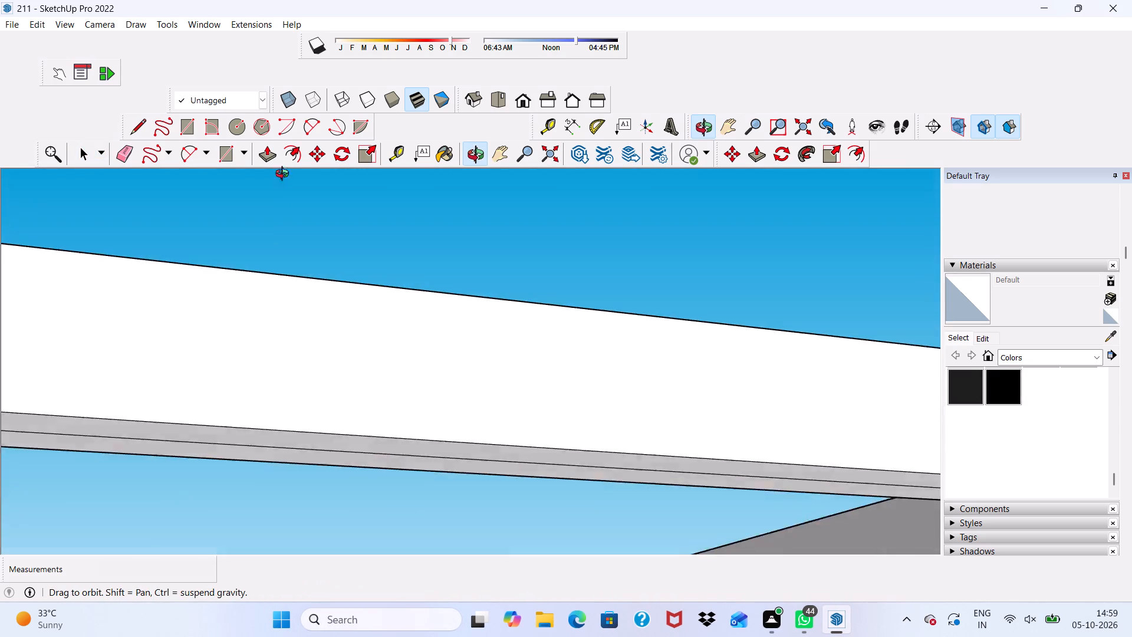
middle_click_drag(285, 175, 277, 137)
scroll(325, 140, "down", 2)
scroll(345, 208, "up", 1)
scroll(353, 222, "down", 2)
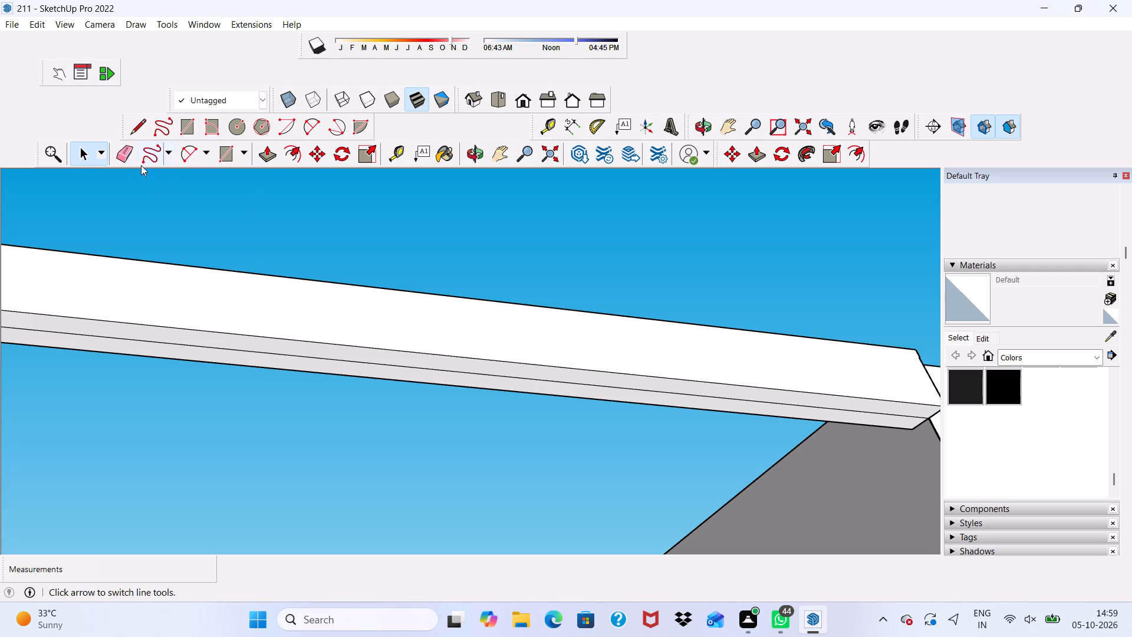
left_click(126, 150)
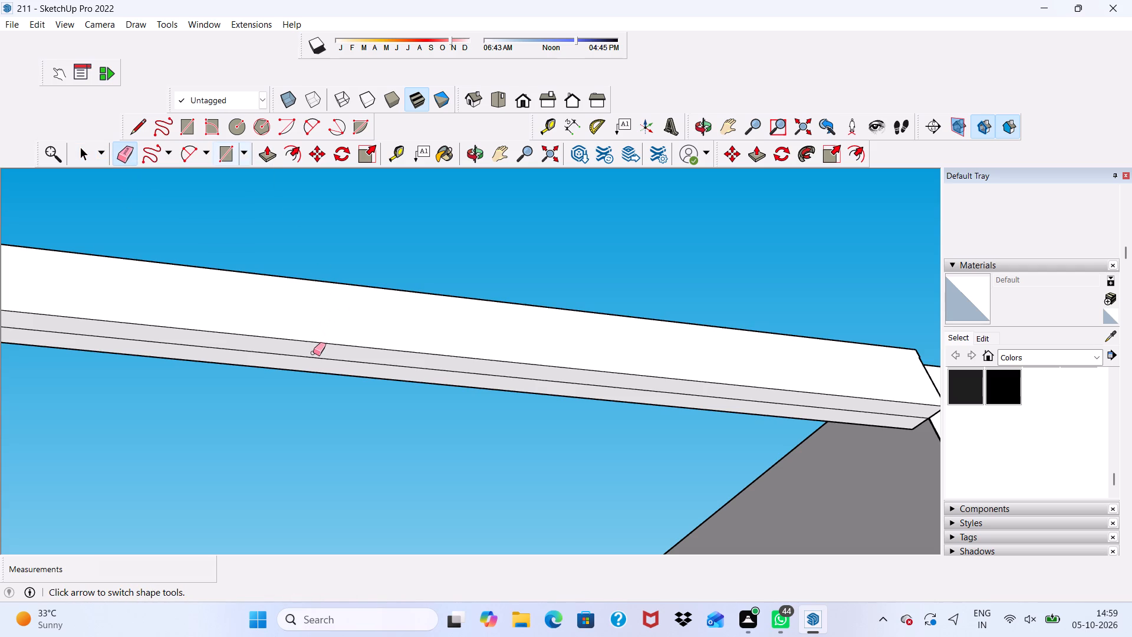
left_click(312, 357)
Erase the leftover seam edges around the frame's curved inner corner and down the inner face of its post.
scroll(313, 356, "down", 10)
middle_click_drag(490, 340, 378, 362)
scroll(378, 373, "up", 9)
scroll(325, 380, "down", 9)
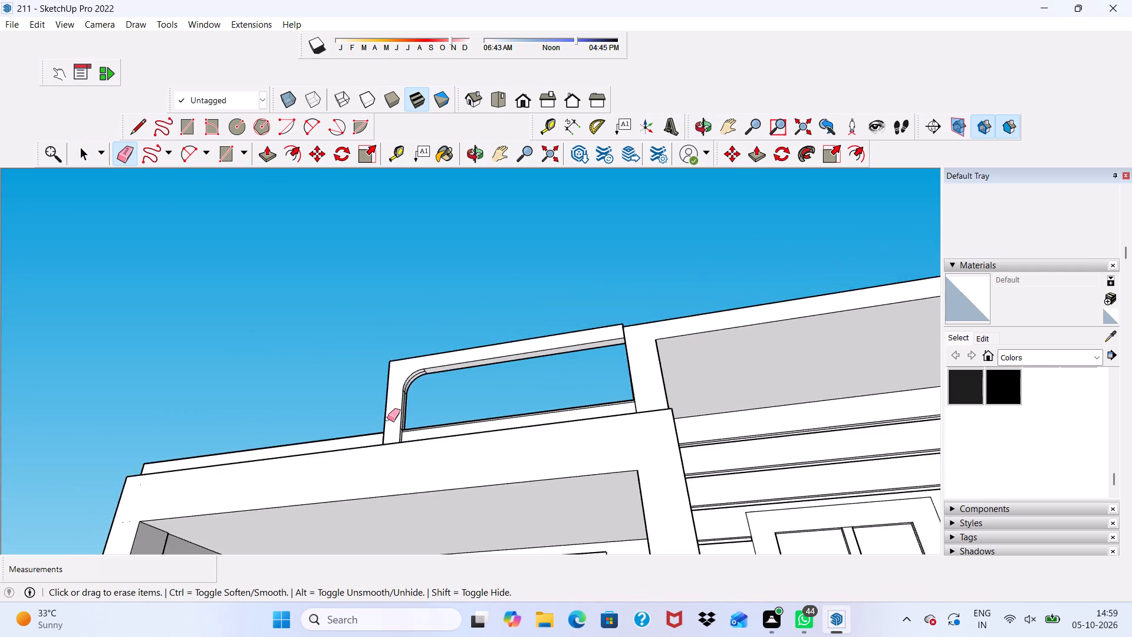
scroll(374, 394, "up", 7)
scroll(446, 373, "up", 1)
left_click(441, 366)
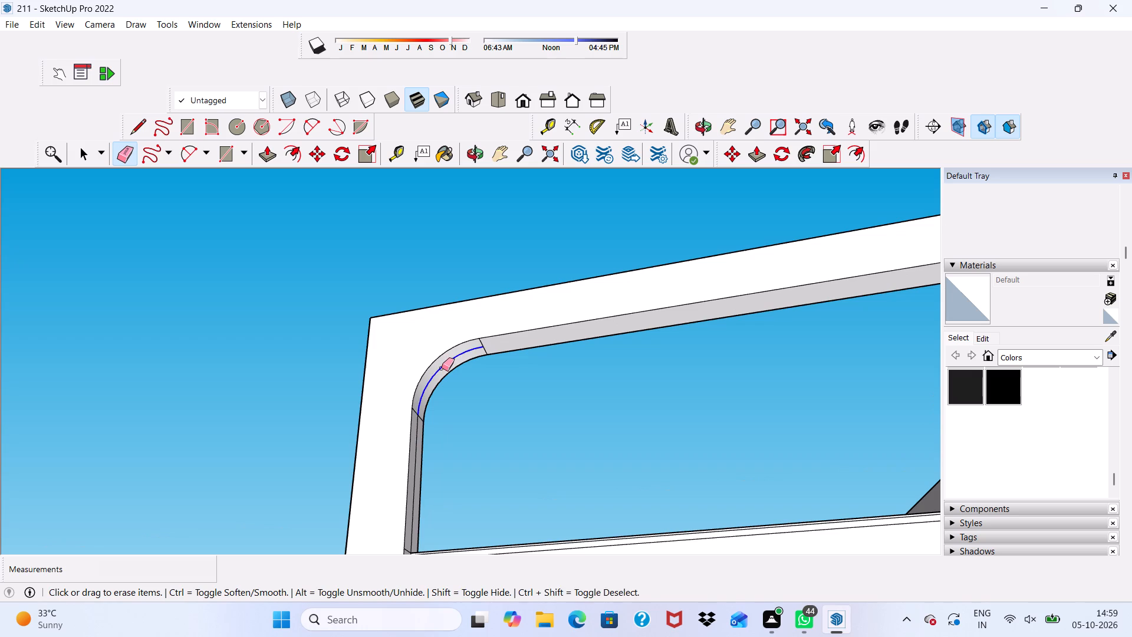
scroll(428, 444, "up", 4)
scroll(396, 448, "down", 5)
scroll(380, 443, "up", 2)
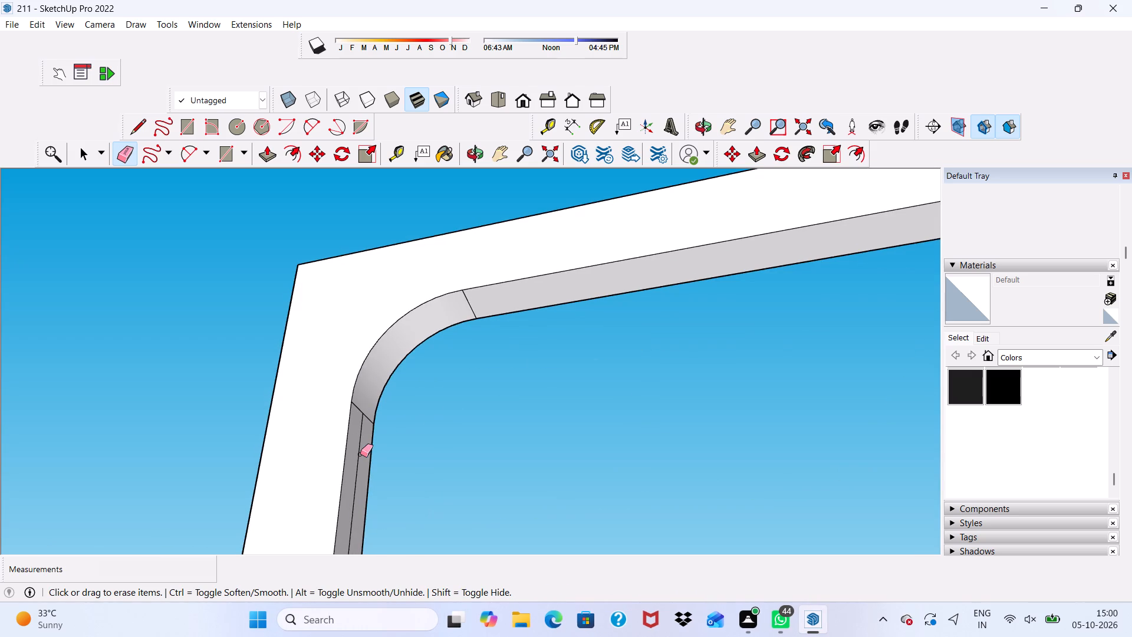
left_click(360, 454)
scroll(361, 455, "down", 3)
key("space")
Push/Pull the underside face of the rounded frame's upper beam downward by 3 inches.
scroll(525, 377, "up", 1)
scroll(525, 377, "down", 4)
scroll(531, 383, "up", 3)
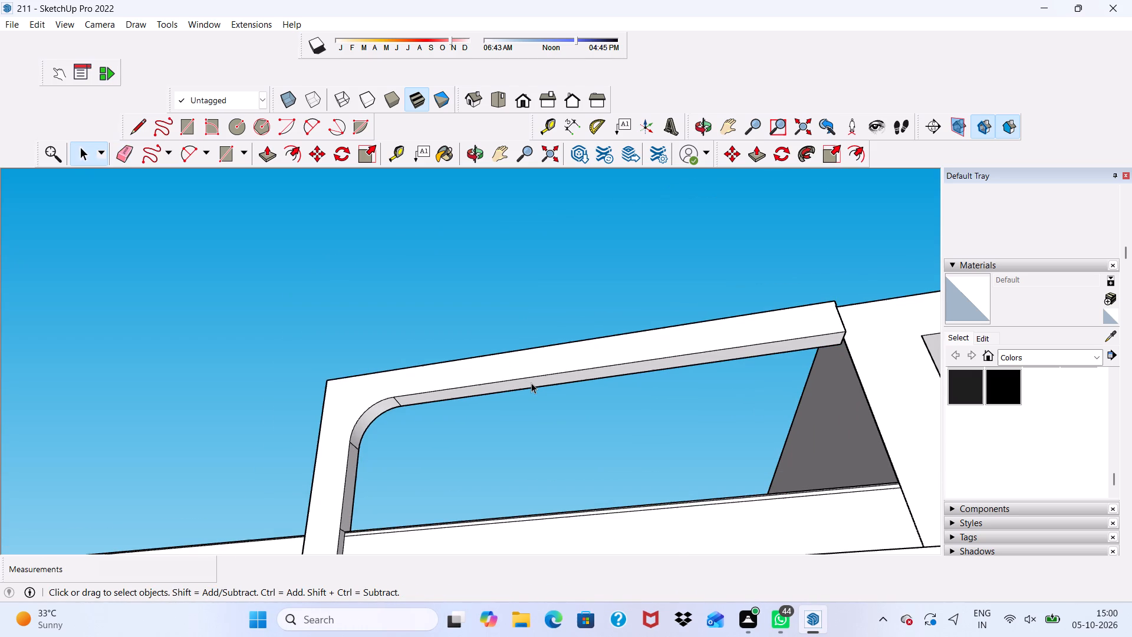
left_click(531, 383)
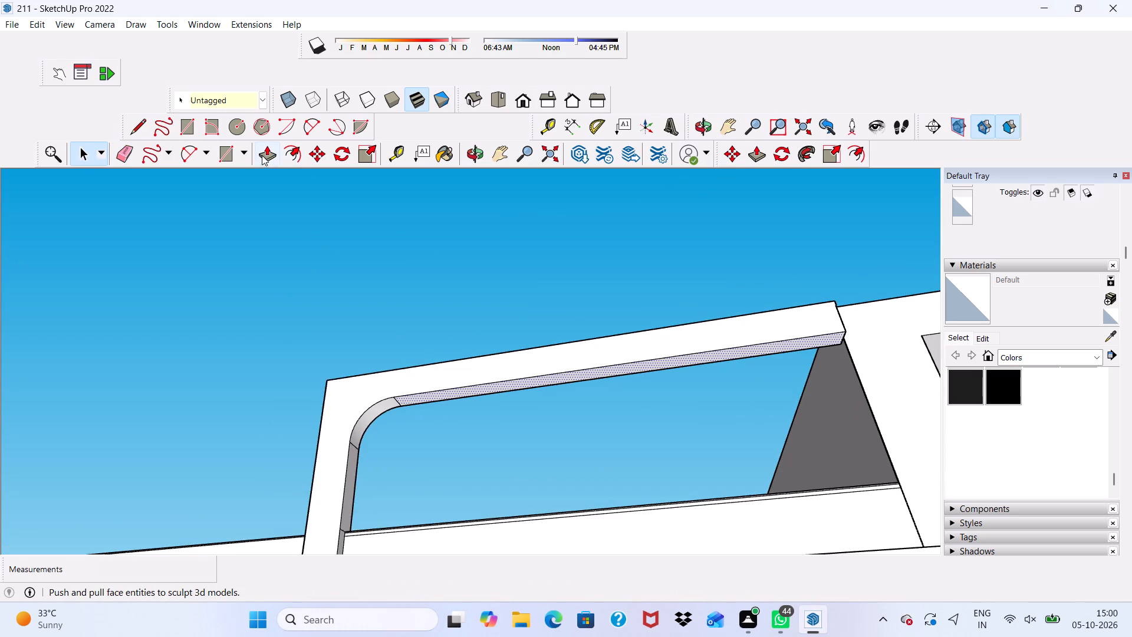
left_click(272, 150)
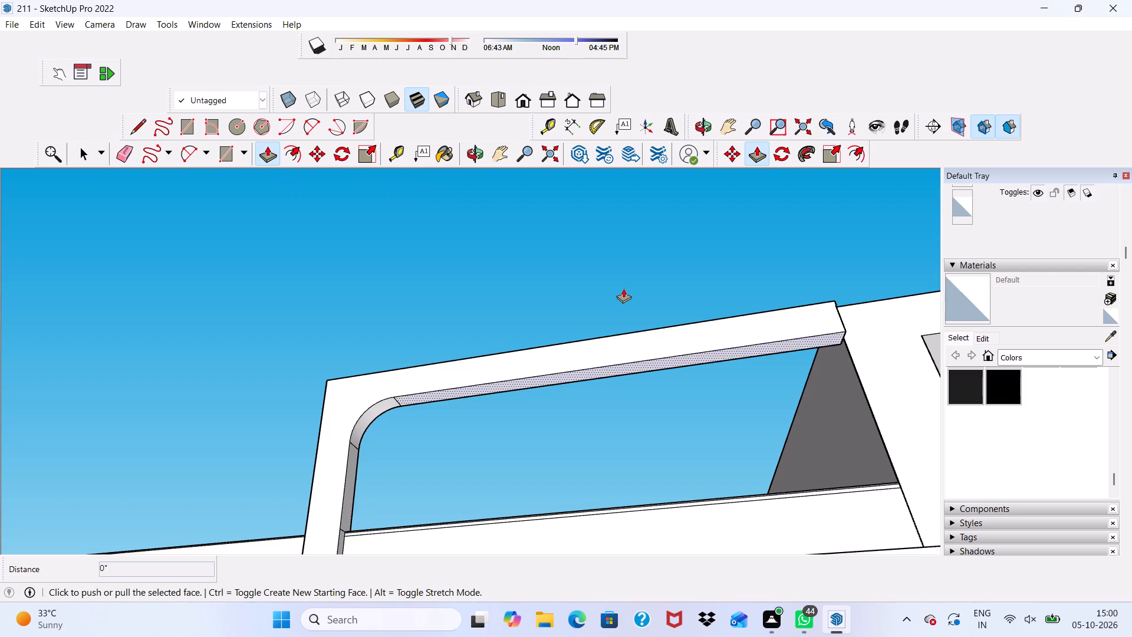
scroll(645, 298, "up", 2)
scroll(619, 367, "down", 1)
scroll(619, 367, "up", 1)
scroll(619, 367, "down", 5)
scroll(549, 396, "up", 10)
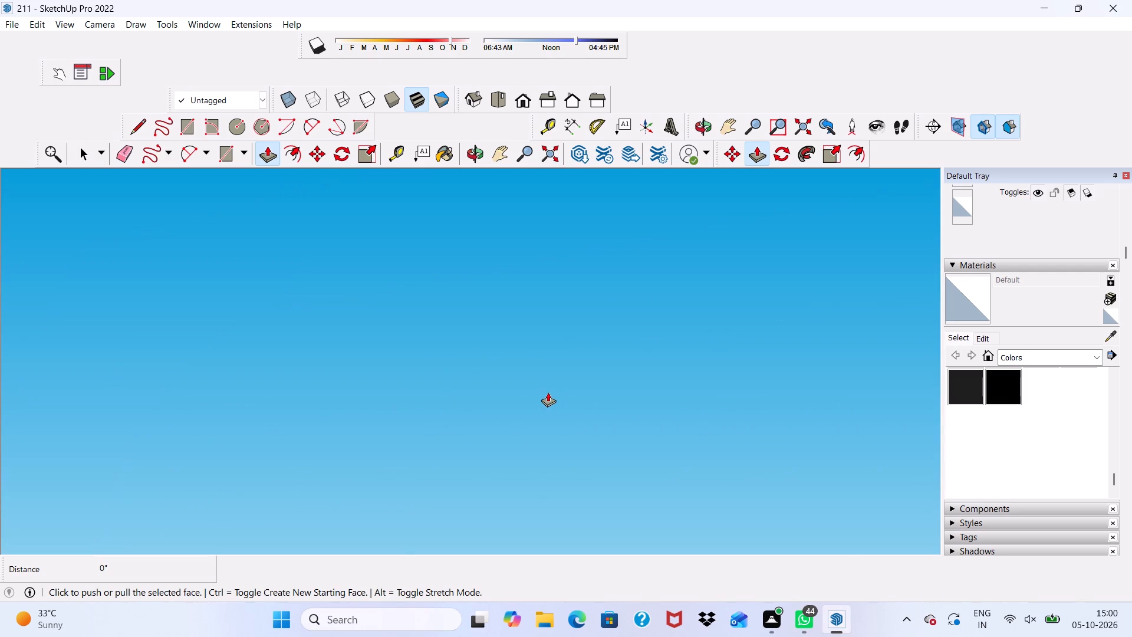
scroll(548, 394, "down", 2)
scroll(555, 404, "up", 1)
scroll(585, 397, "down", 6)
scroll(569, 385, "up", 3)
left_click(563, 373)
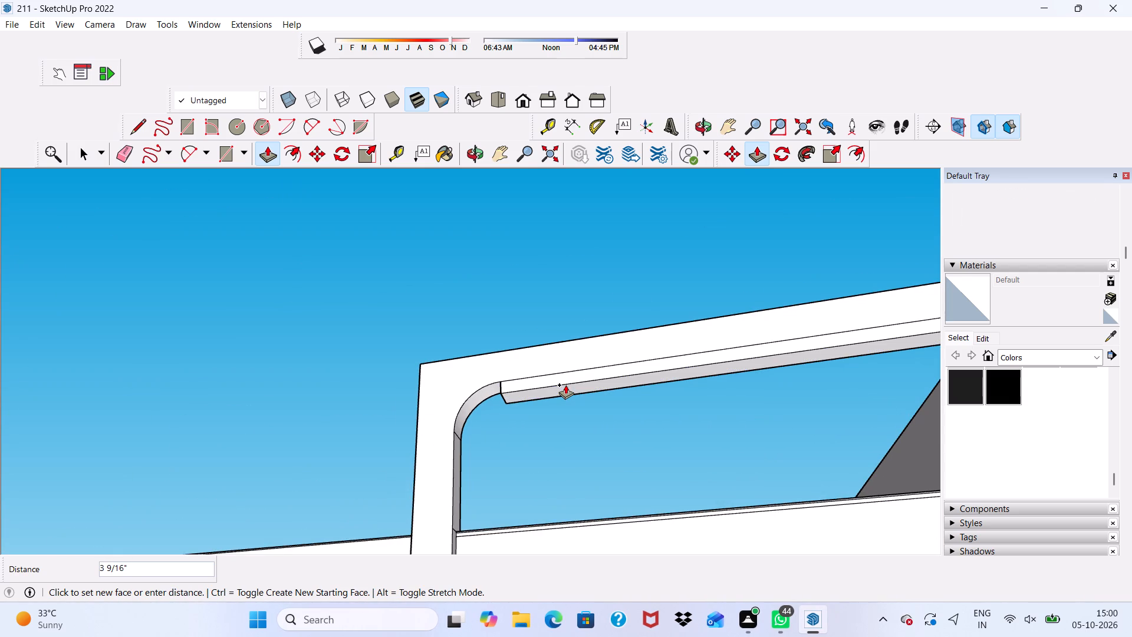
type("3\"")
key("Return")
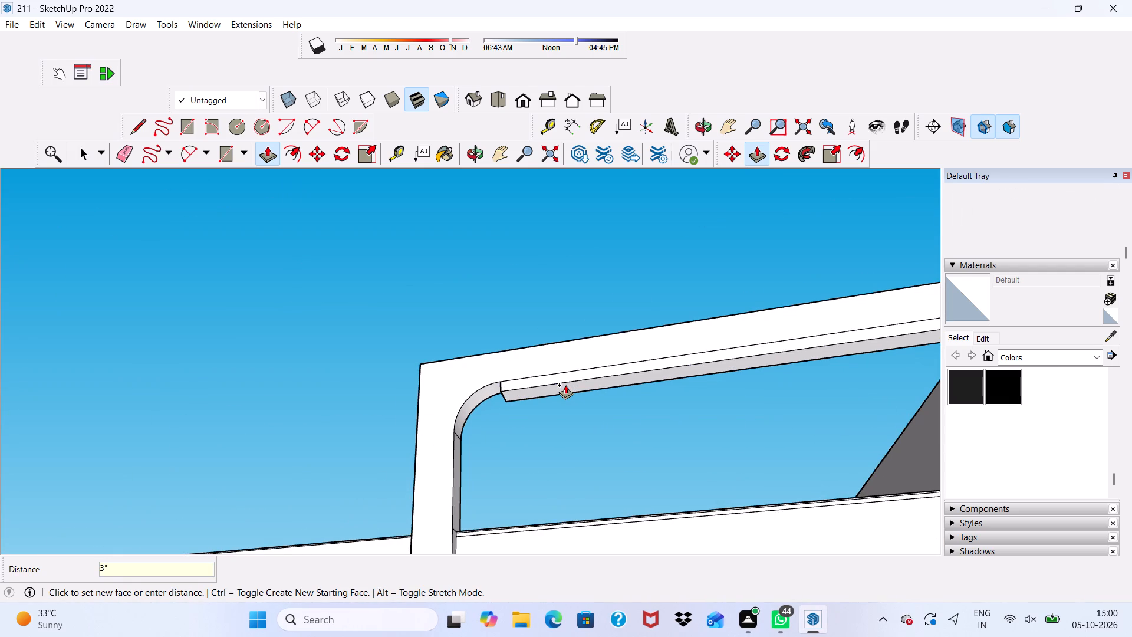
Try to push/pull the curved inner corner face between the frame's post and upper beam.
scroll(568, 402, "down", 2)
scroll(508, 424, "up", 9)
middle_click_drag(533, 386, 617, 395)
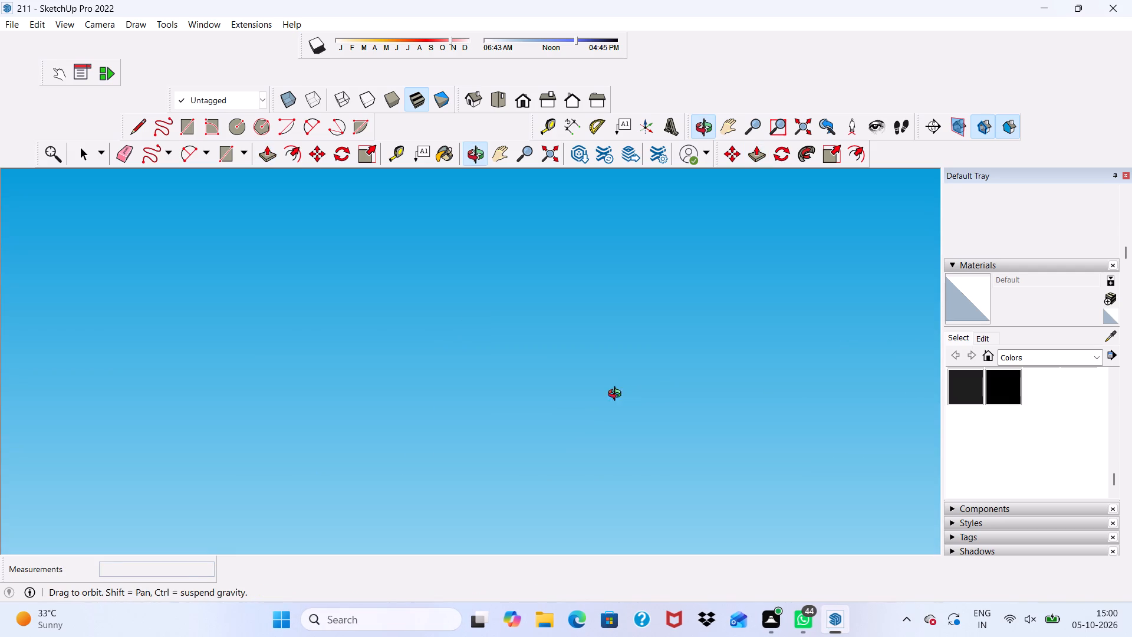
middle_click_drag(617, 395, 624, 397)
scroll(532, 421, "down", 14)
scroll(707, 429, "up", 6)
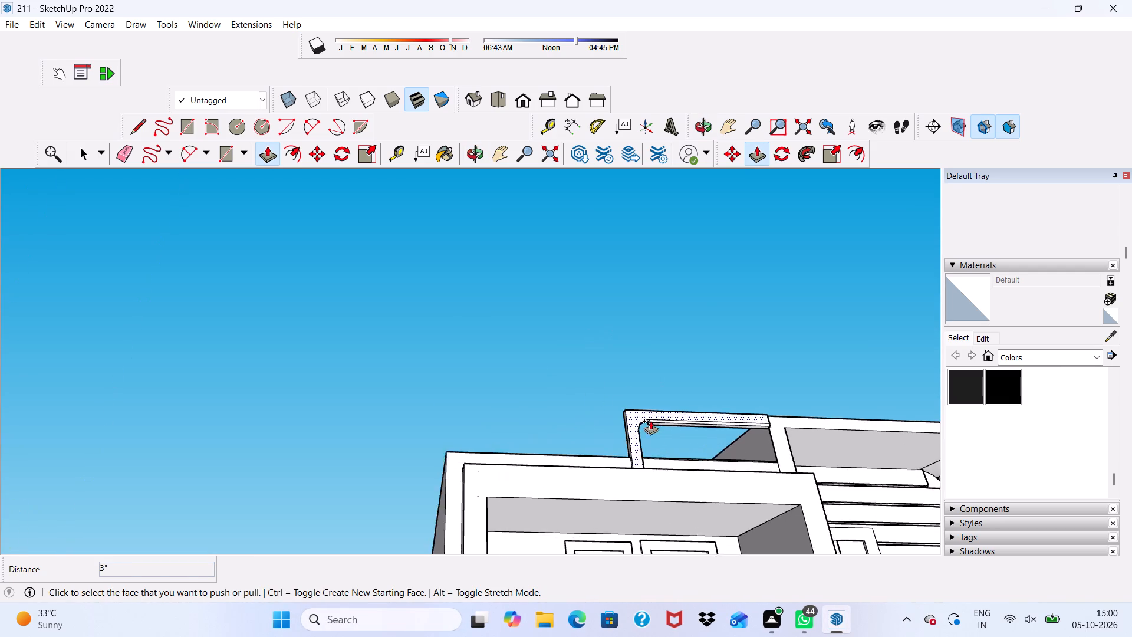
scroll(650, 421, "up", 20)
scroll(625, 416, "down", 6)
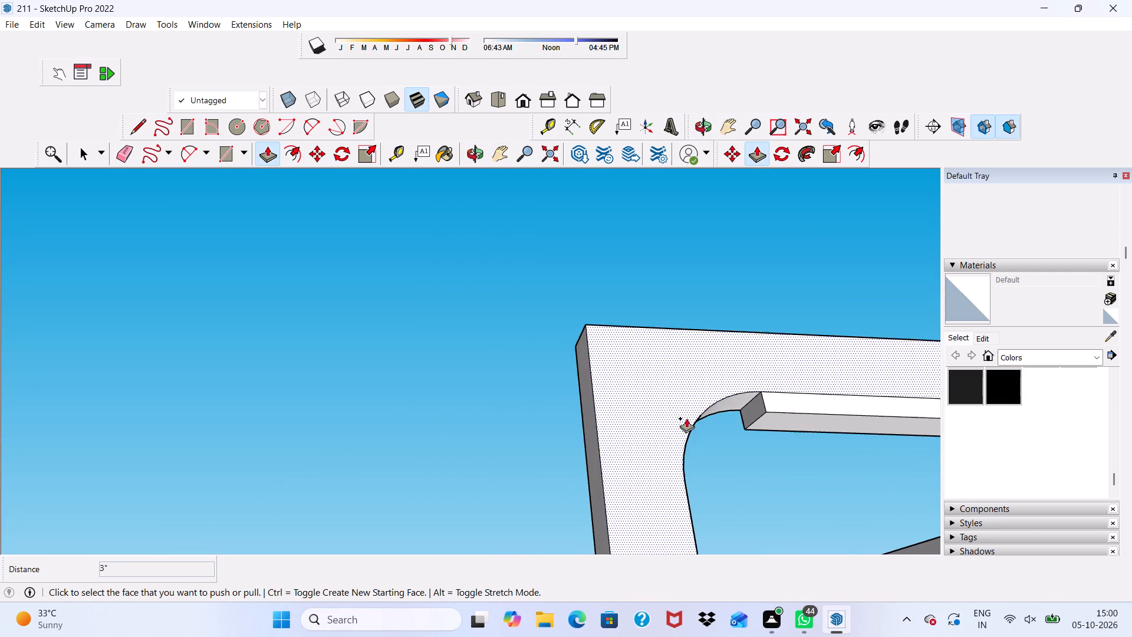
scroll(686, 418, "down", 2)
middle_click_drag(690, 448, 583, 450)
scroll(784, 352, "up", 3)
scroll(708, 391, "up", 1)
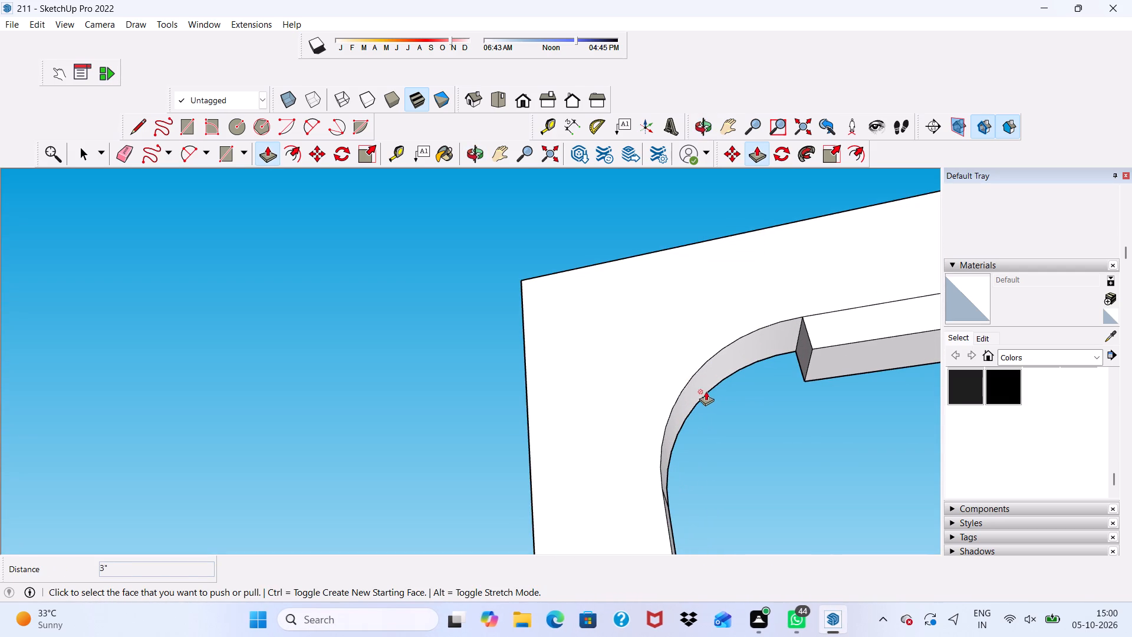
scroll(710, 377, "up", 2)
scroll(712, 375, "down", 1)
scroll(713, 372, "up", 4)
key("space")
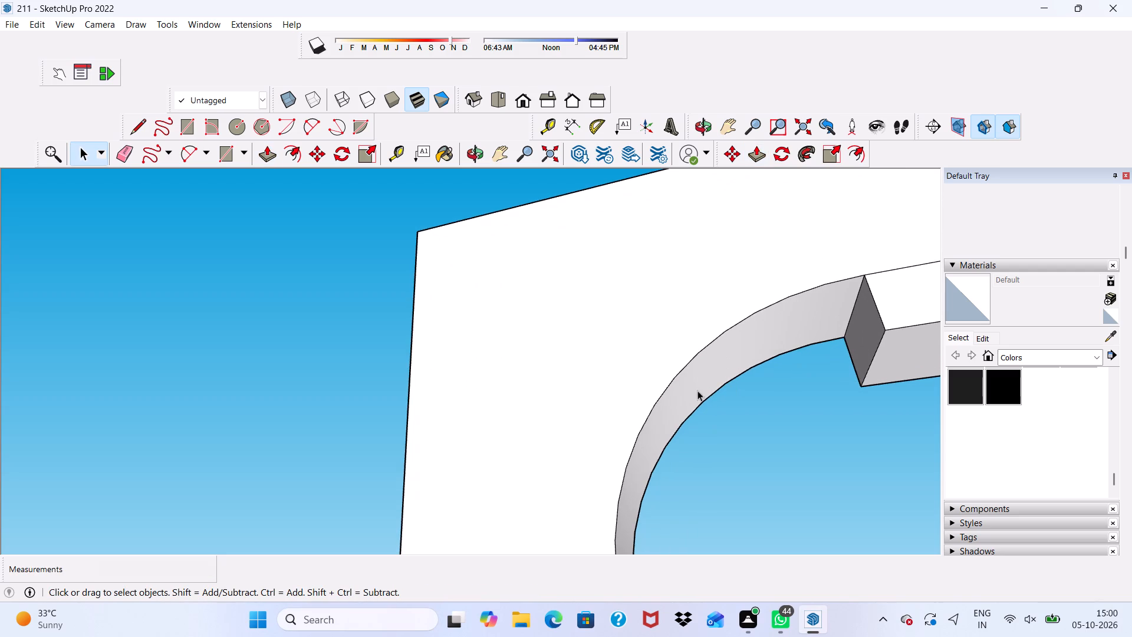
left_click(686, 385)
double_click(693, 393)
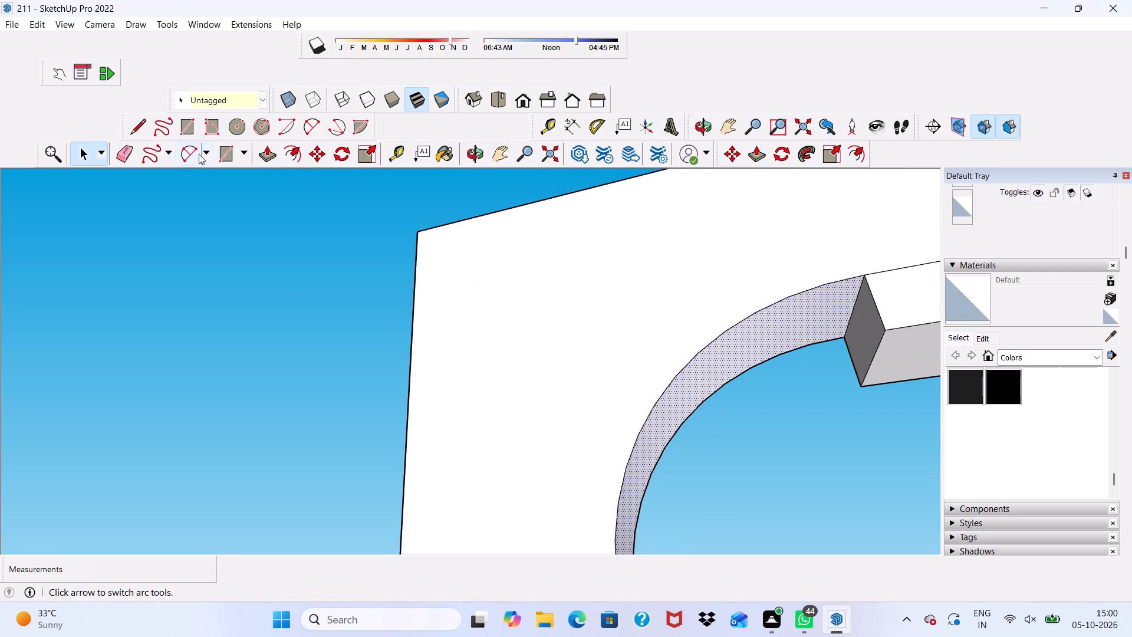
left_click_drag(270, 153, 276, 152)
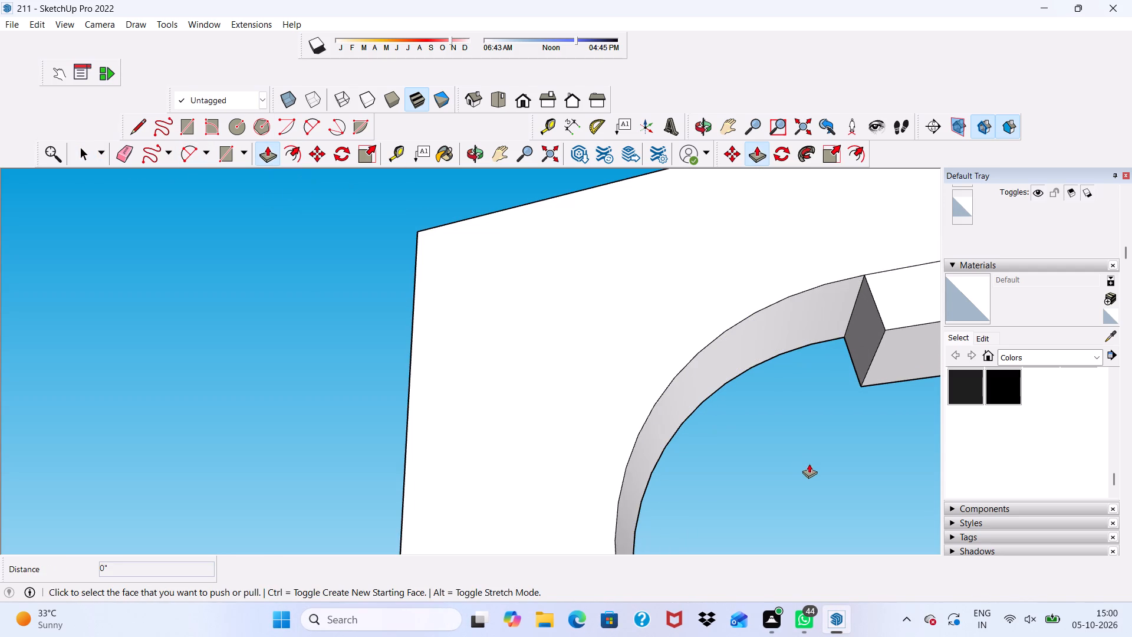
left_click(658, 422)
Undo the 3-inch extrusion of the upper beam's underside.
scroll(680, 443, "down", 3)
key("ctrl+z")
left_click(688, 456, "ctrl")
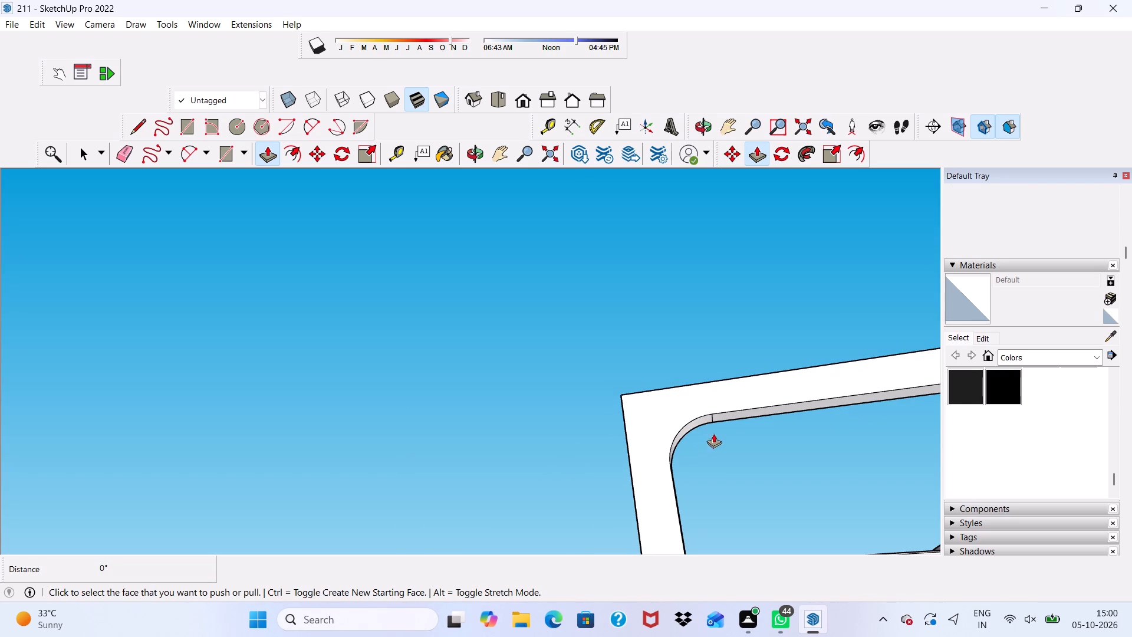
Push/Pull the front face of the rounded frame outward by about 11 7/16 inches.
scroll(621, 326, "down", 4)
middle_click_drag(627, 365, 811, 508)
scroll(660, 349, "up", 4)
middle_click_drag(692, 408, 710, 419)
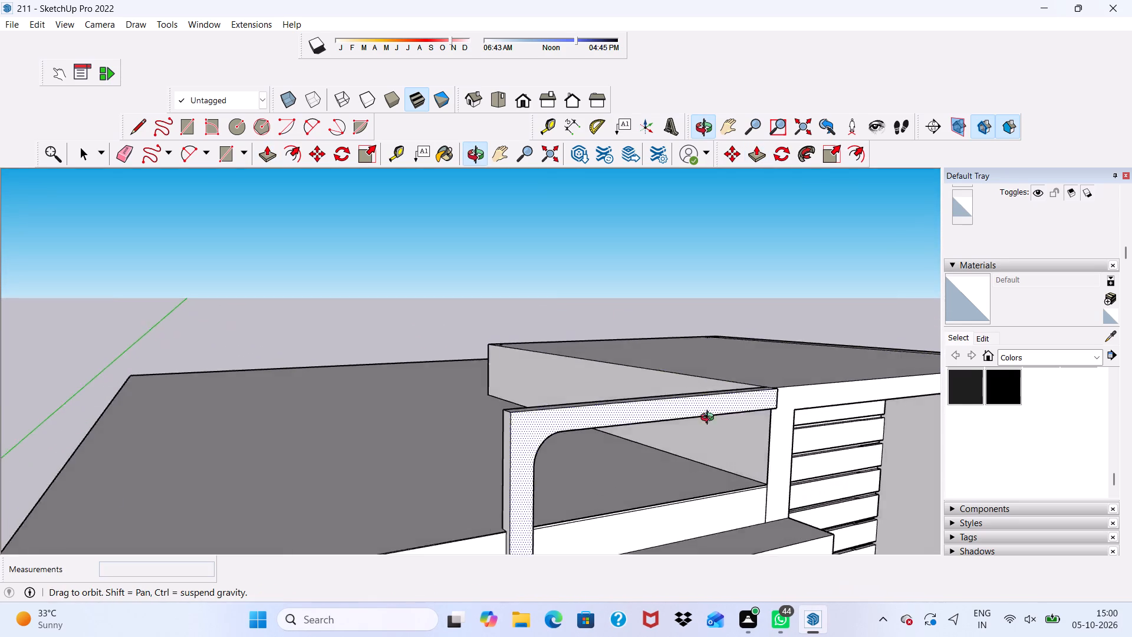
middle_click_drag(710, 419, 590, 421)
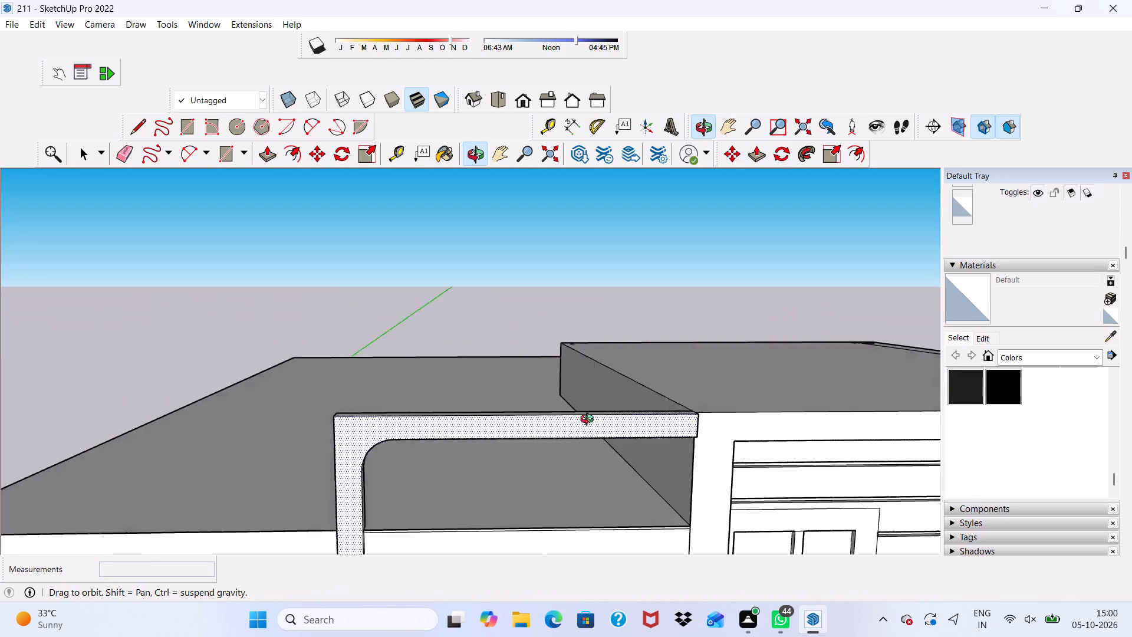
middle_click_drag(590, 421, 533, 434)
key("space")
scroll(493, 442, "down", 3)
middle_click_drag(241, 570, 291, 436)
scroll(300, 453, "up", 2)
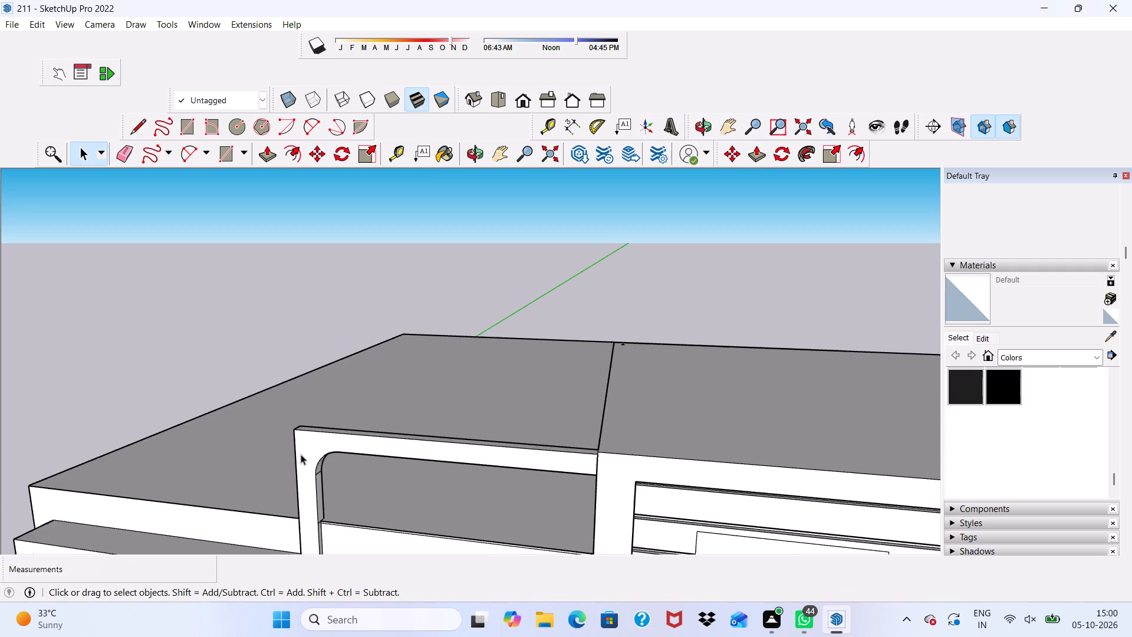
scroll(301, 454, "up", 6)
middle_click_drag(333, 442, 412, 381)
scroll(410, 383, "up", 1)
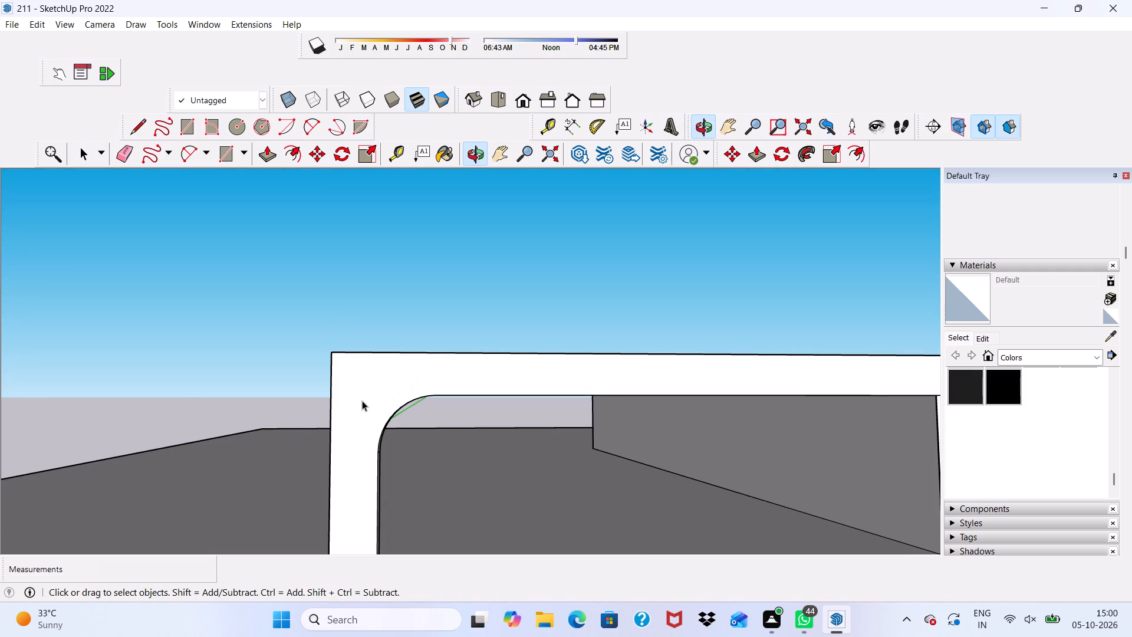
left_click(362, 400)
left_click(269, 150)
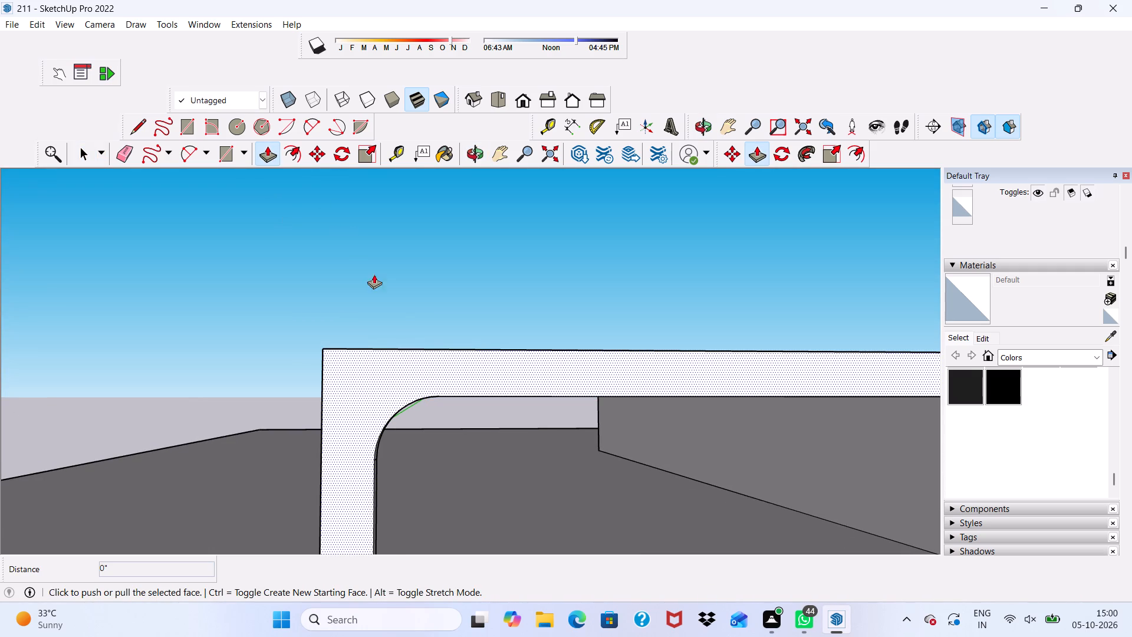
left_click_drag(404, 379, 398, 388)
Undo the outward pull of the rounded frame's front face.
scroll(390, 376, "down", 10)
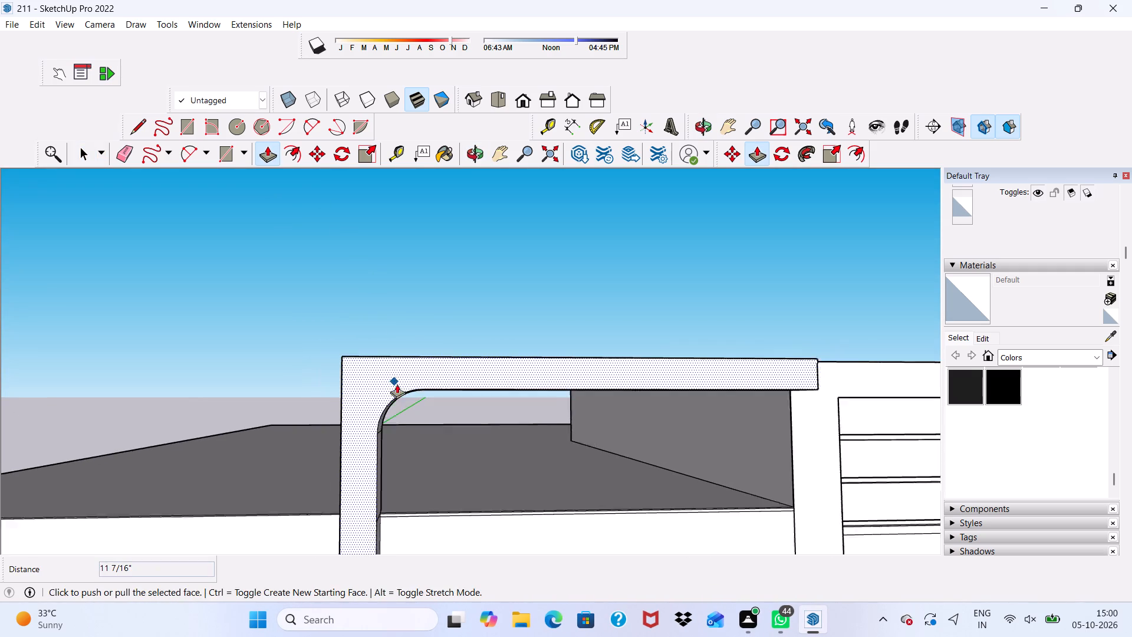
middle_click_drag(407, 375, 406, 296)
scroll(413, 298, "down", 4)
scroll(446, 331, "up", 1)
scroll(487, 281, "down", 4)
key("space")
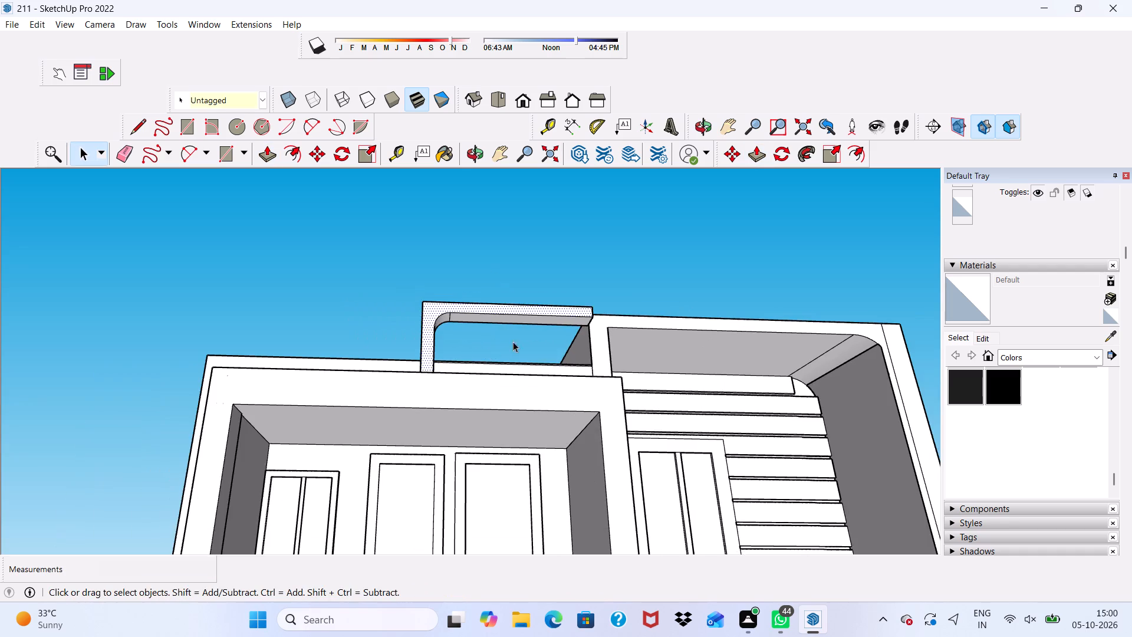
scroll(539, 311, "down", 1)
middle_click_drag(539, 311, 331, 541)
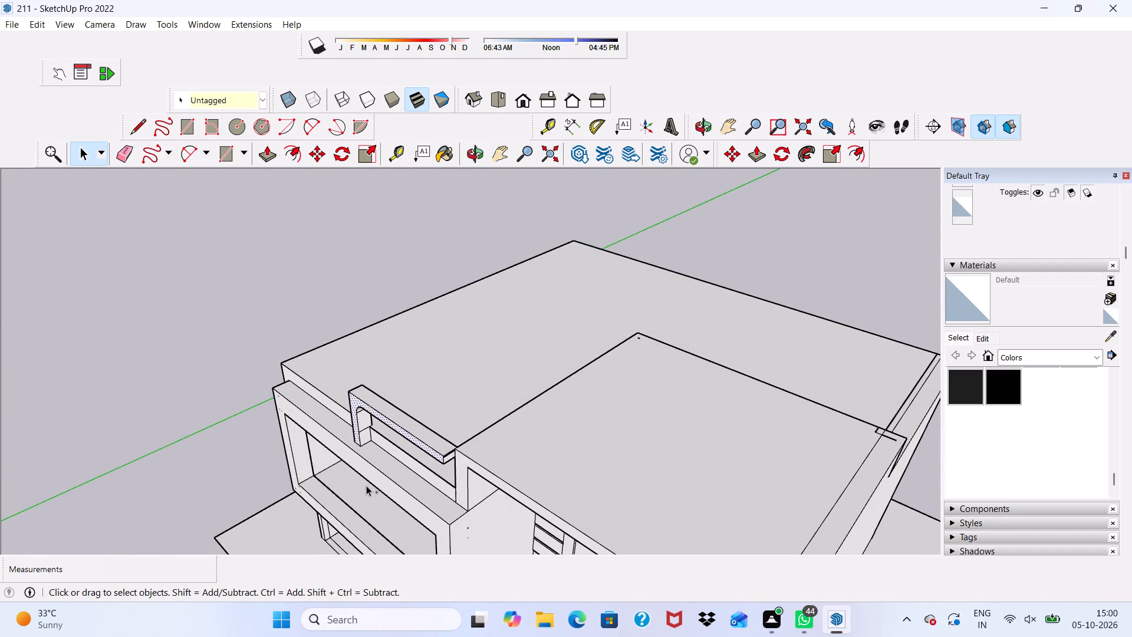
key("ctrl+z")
Push/Pull the rear face of the rounded frame back over the roof by about 11 11/16 inches.
middle_click_drag(309, 399, 736, 415)
scroll(520, 369, "up", 6)
scroll(508, 390, "down", 1)
middle_click_drag(505, 406, 510, 407)
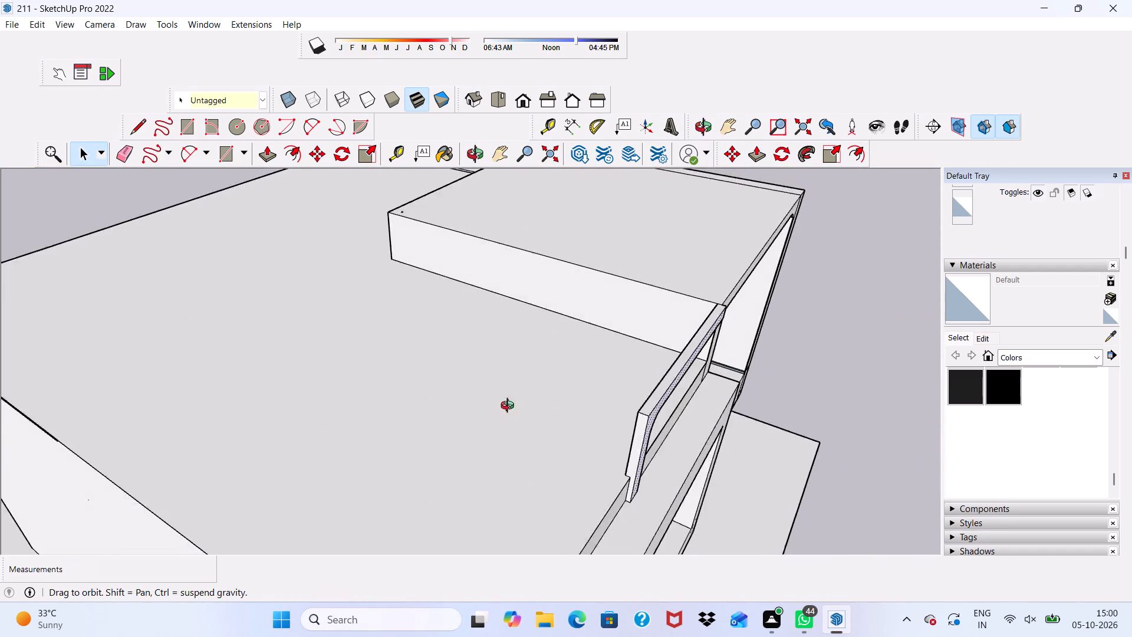
middle_click_drag(510, 407, 804, 392)
scroll(746, 214, "up", 4)
left_click(776, 228)
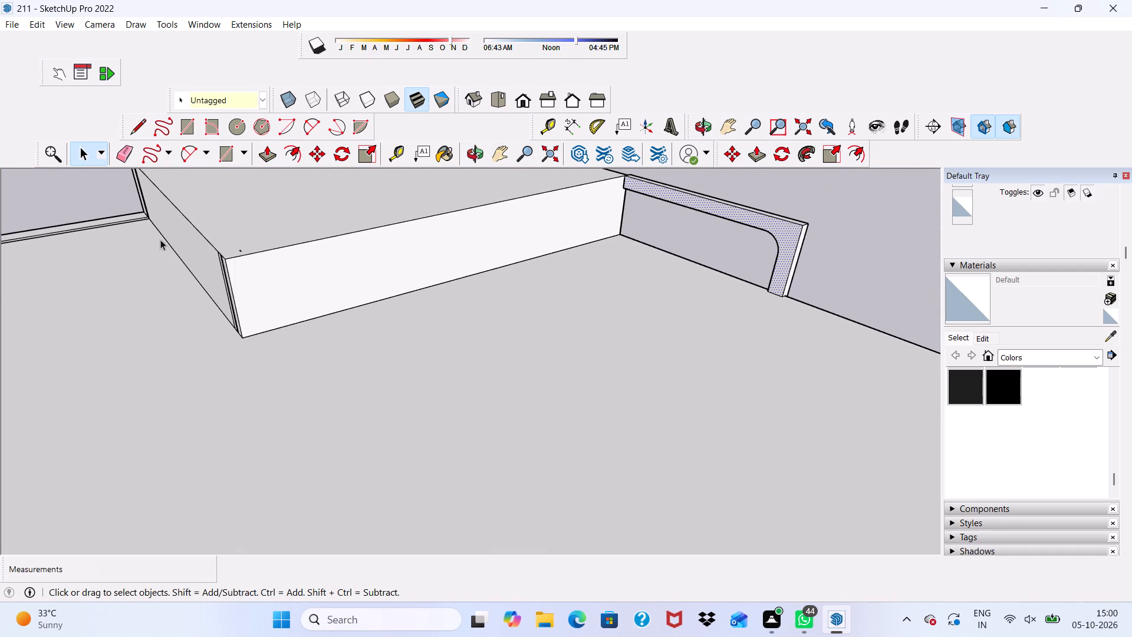
left_click(269, 149)
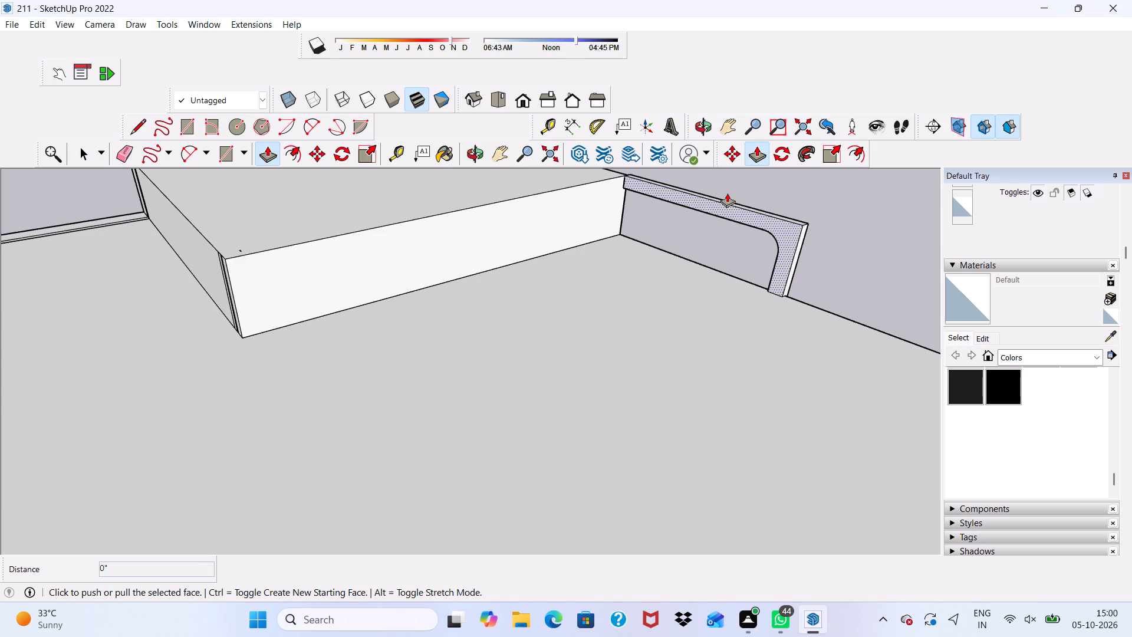
left_click(785, 237)
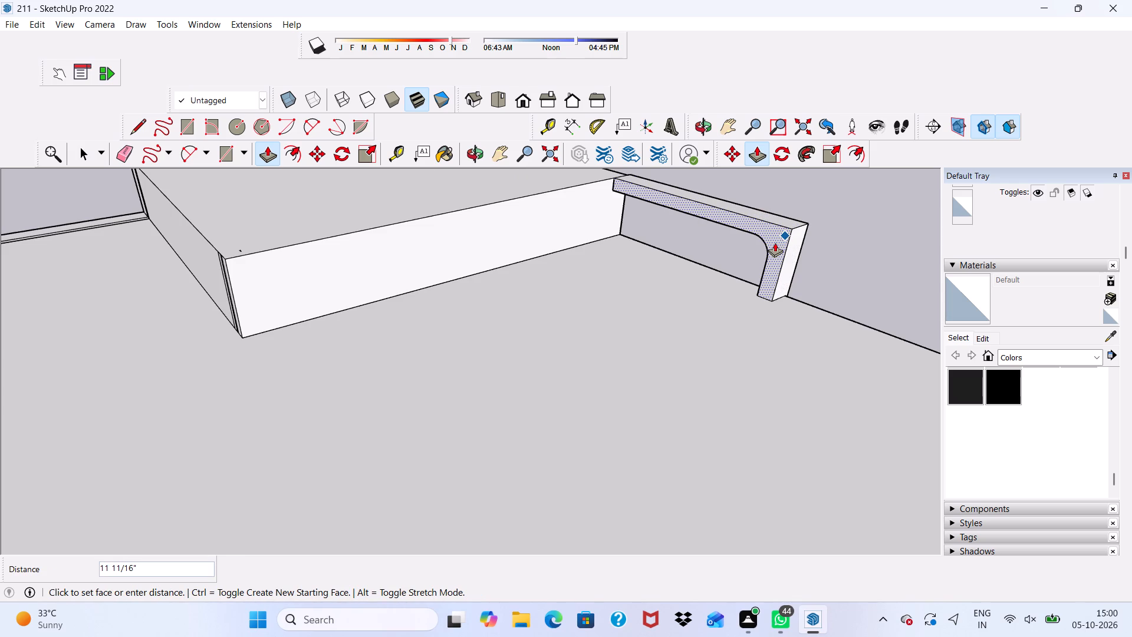
left_click(775, 242)
scroll(496, 237, "down", 4)
middle_click_drag(525, 285, 789, 391)
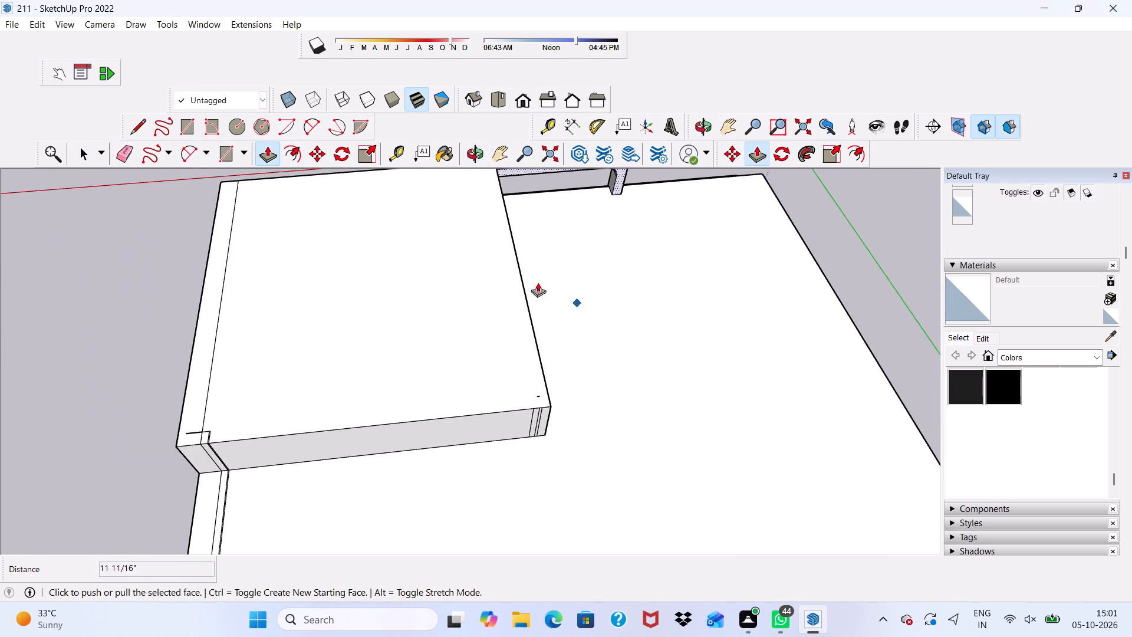
Examine the rounded frame and the two-storey facade from the front, above and the side.
scroll(522, 274, "up", 1)
scroll(451, 245, "down", 9)
key("space")
scroll(553, 241, "down", 5)
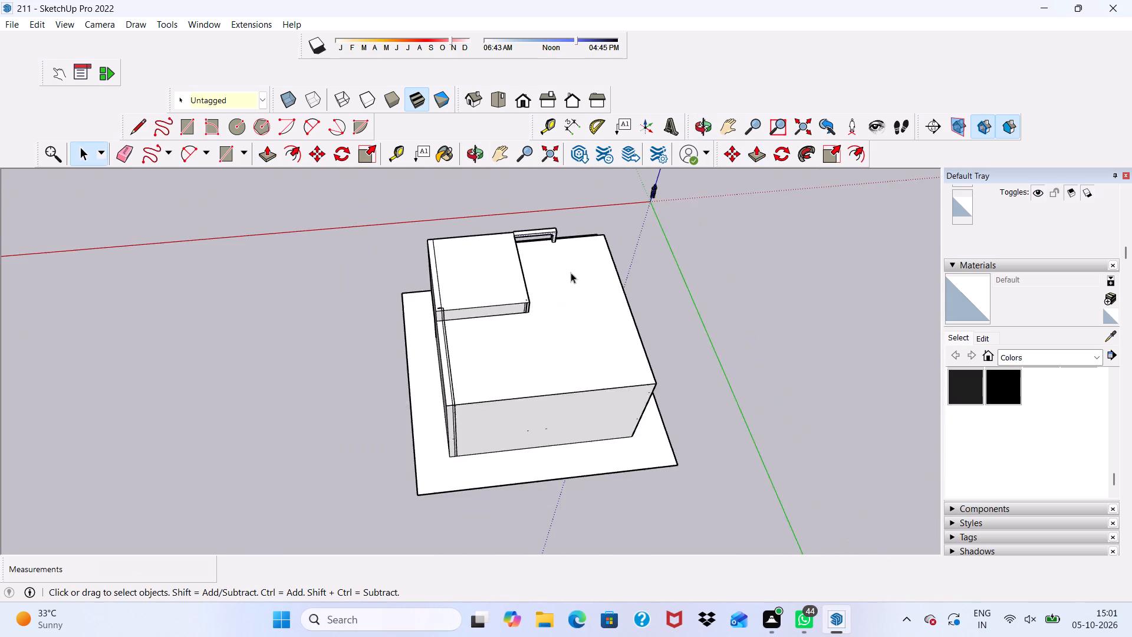
middle_click_drag(571, 274, 0, 327)
scroll(696, 476, "up", 4)
scroll(544, 366, "down", 4)
middle_click_drag(537, 418, 339, 163)
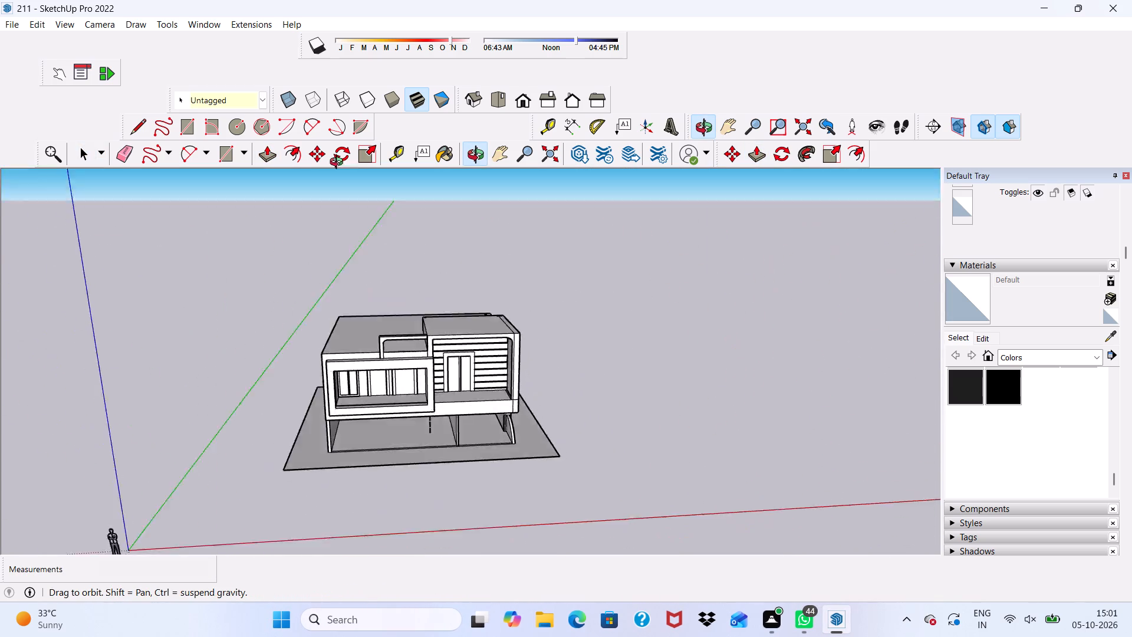
middle_click_drag(339, 163, 337, 142)
scroll(483, 263, "up", 7)
key("space")
scroll(323, 448, "up", 4)
scroll(300, 431, "down", 2)
middle_click_drag(300, 431, 297, 399)
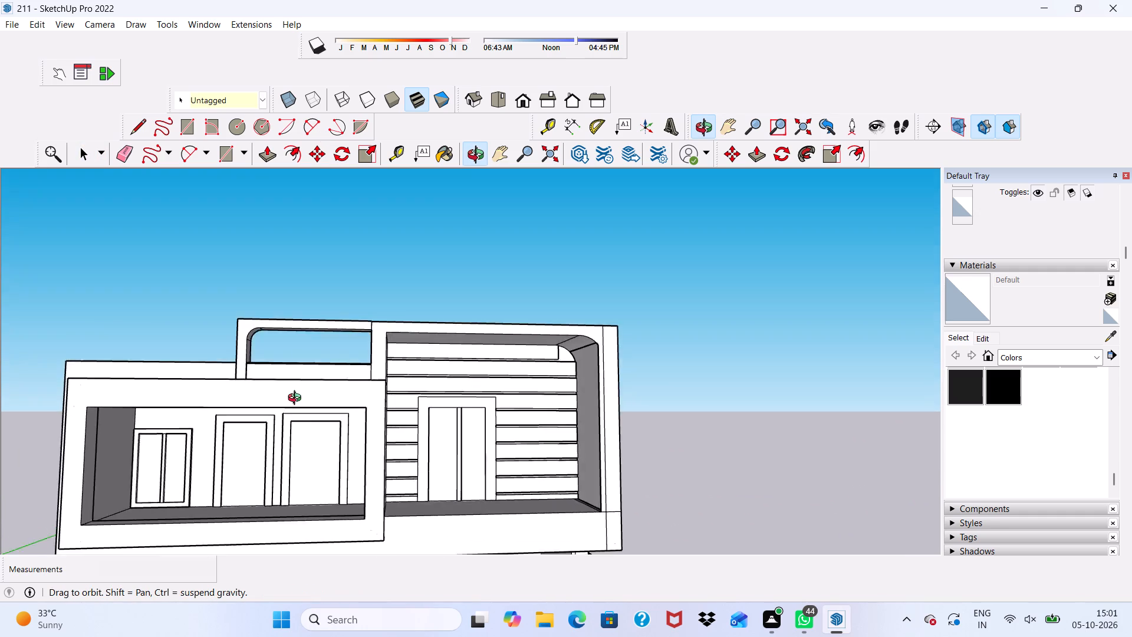
middle_click_drag(297, 399, 306, 362)
middle_click_drag(300, 362, 293, 359)
scroll(274, 357, "up", 1)
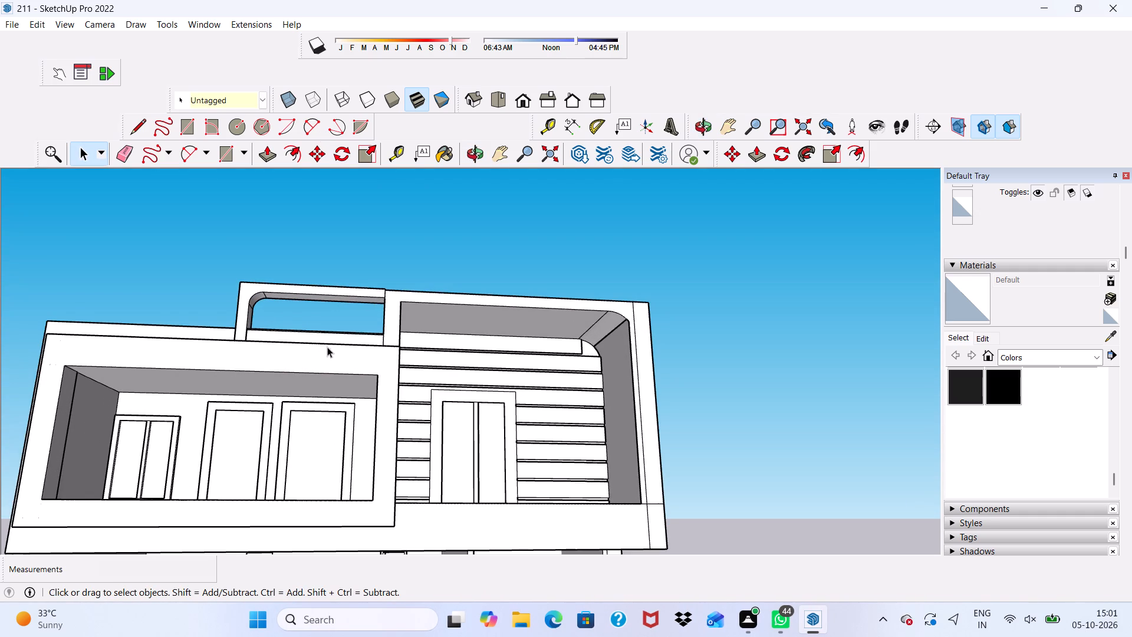
scroll(238, 319, "up", 2)
scroll(237, 311, "down", 2)
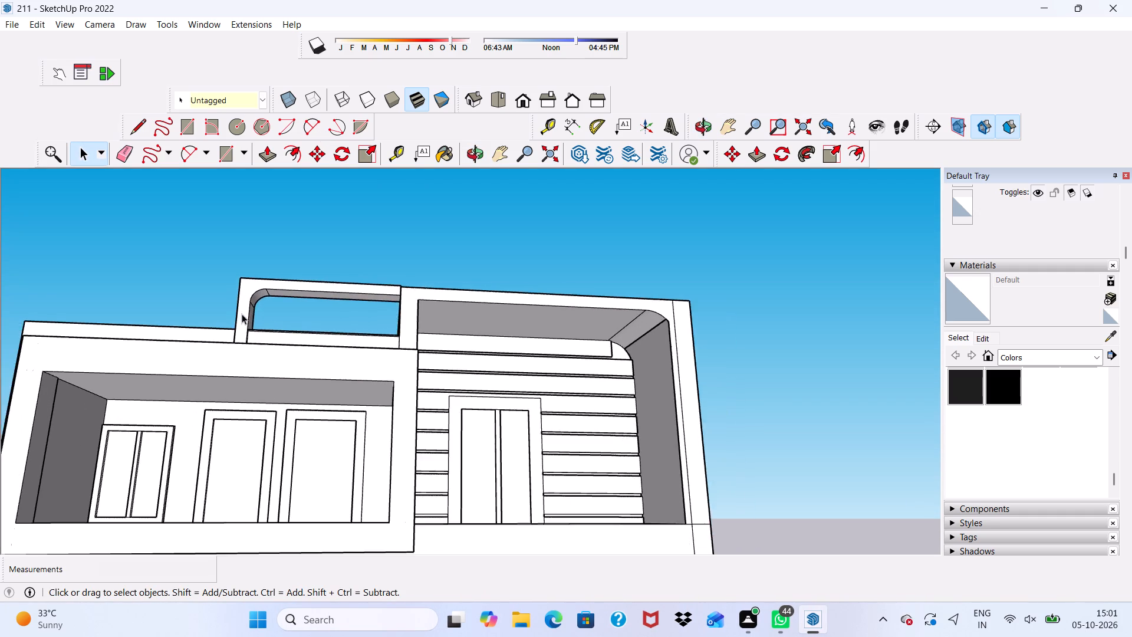
middle_click_drag(242, 314, 267, 419)
scroll(233, 389, "up", 2)
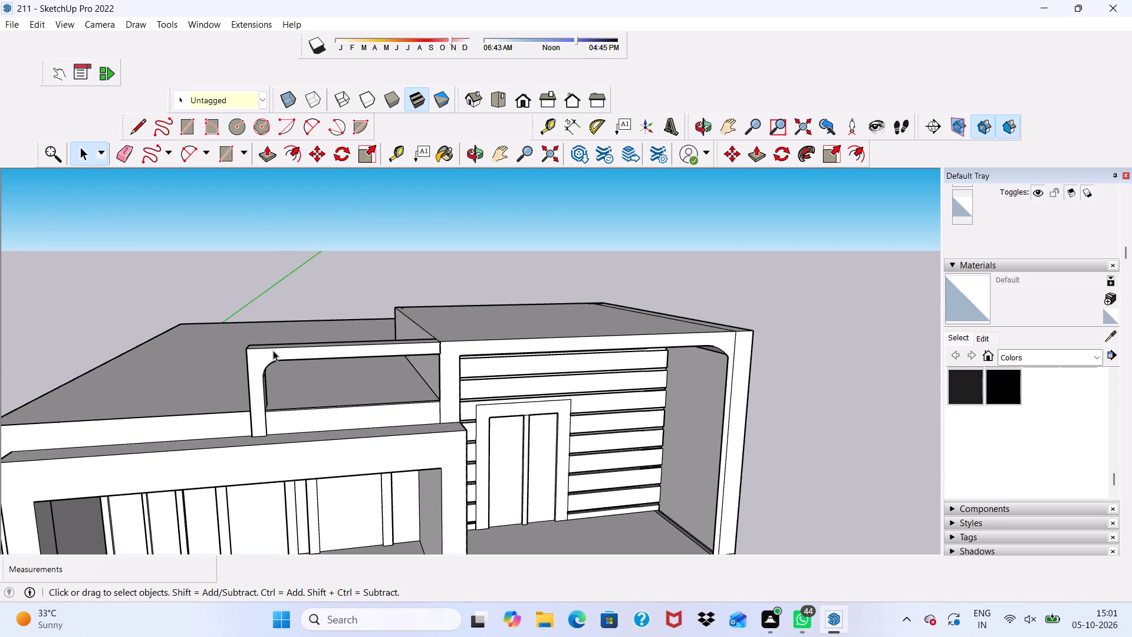
scroll(273, 350, "up", 1)
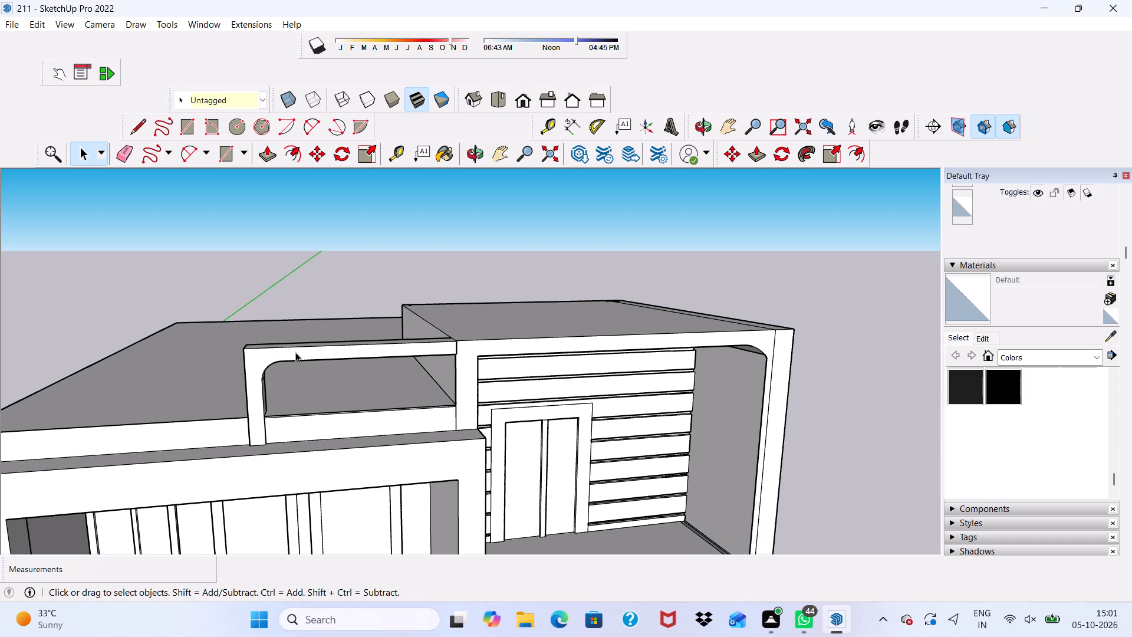
scroll(424, 333, "down", 5)
scroll(223, 414, "up", 1)
scroll(201, 363, "up", 4)
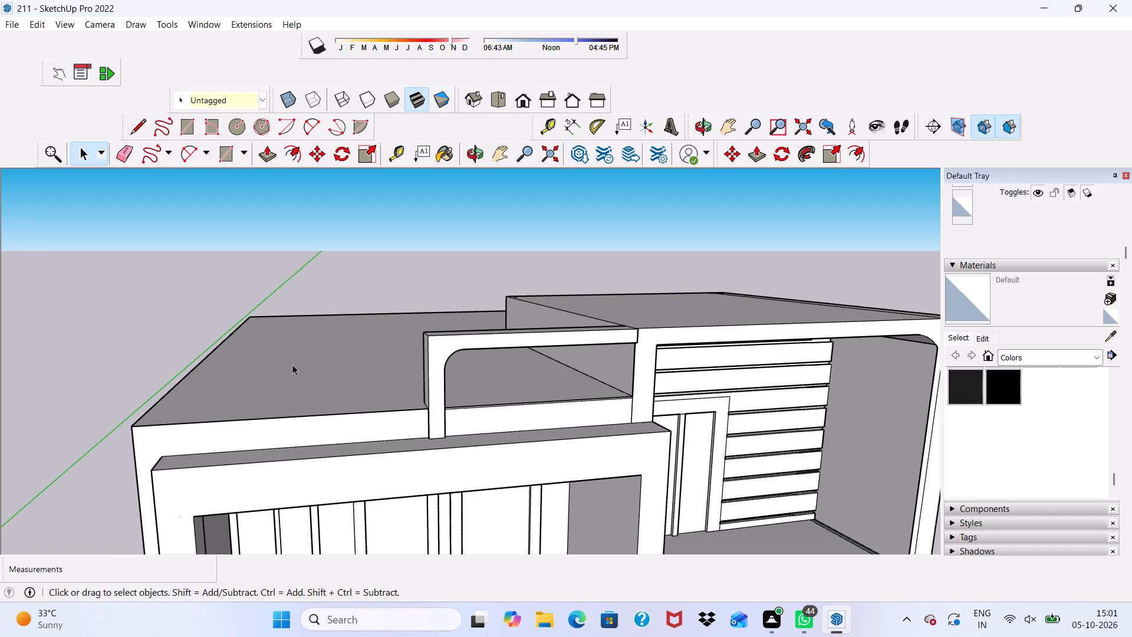
scroll(302, 372, "down", 3)
middle_click_drag(303, 389, 206, 377)
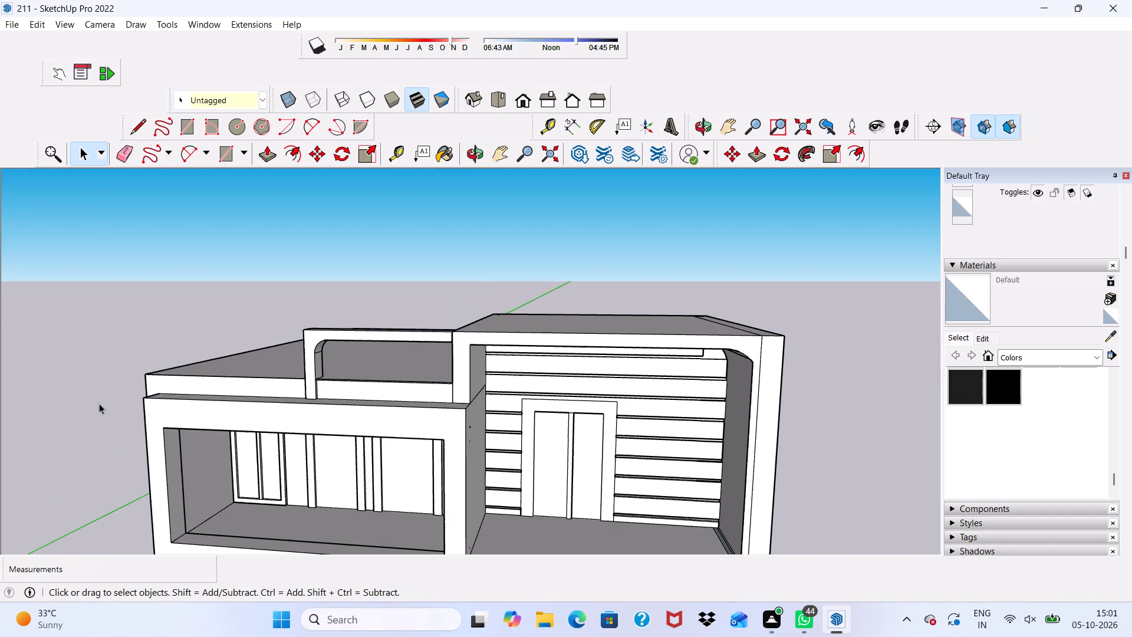
scroll(148, 413, "up", 3)
scroll(149, 413, "down", 4)
middle_click_drag(185, 395, 218, 332)
middle_click_drag(221, 334, 230, 333)
scroll(287, 304, "up", 1)
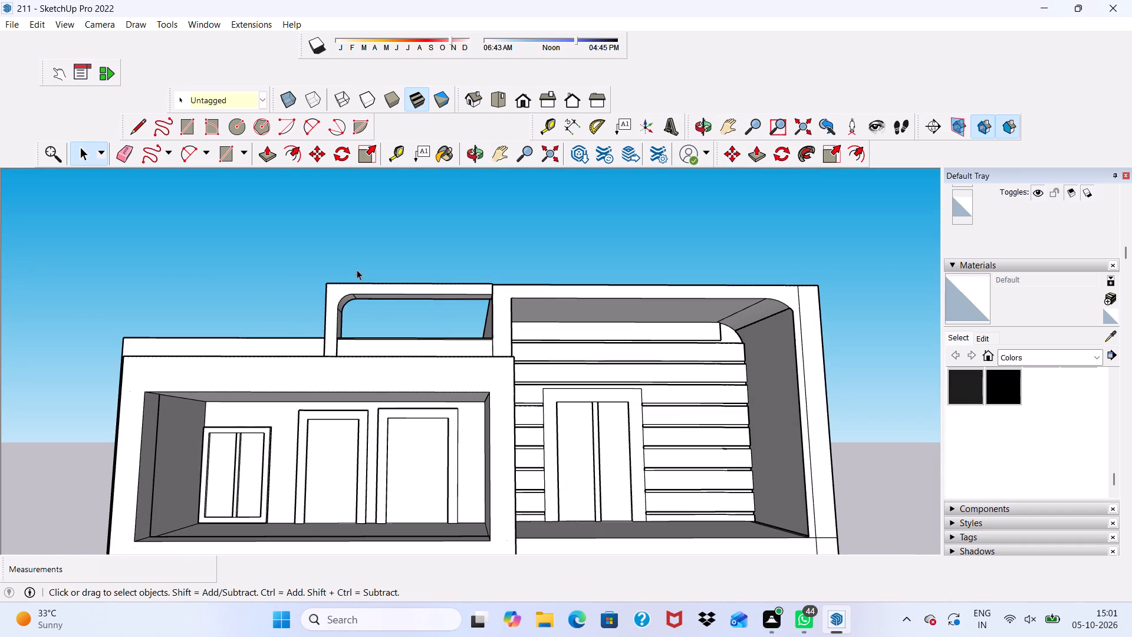
scroll(23, 390, "down", 2)
scroll(23, 395, "up", 1)
middle_click_drag(64, 354, 187, 449)
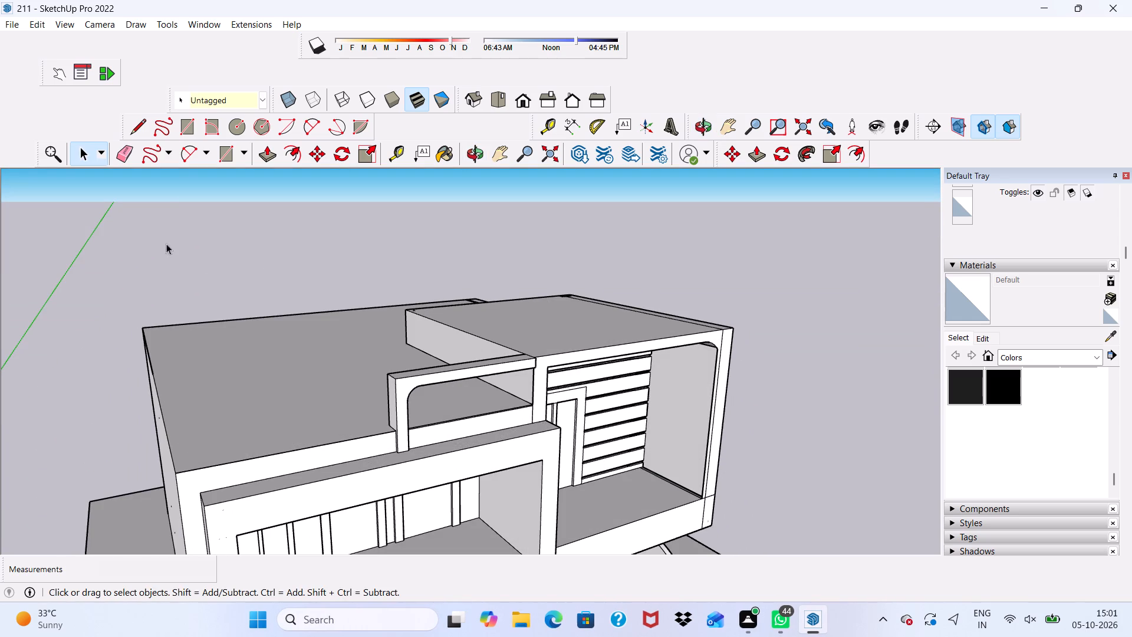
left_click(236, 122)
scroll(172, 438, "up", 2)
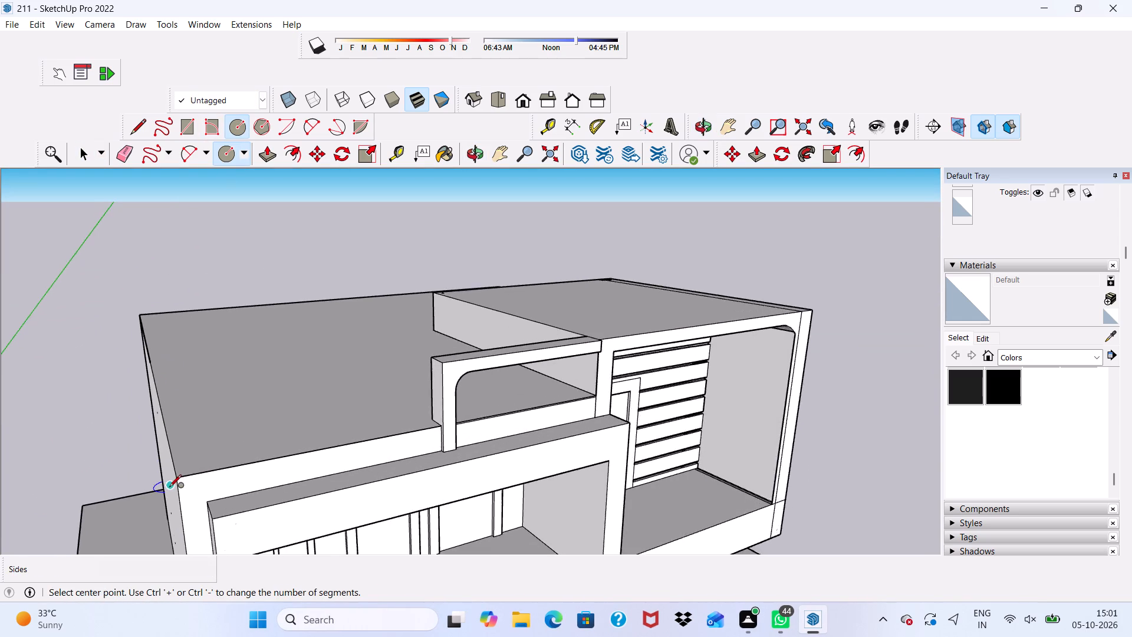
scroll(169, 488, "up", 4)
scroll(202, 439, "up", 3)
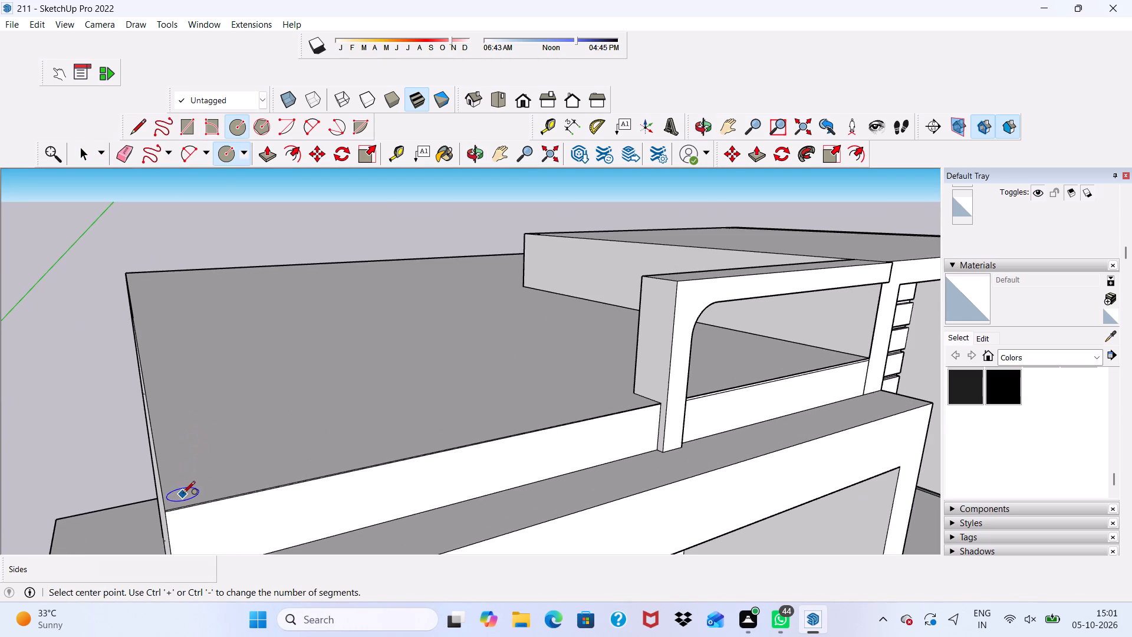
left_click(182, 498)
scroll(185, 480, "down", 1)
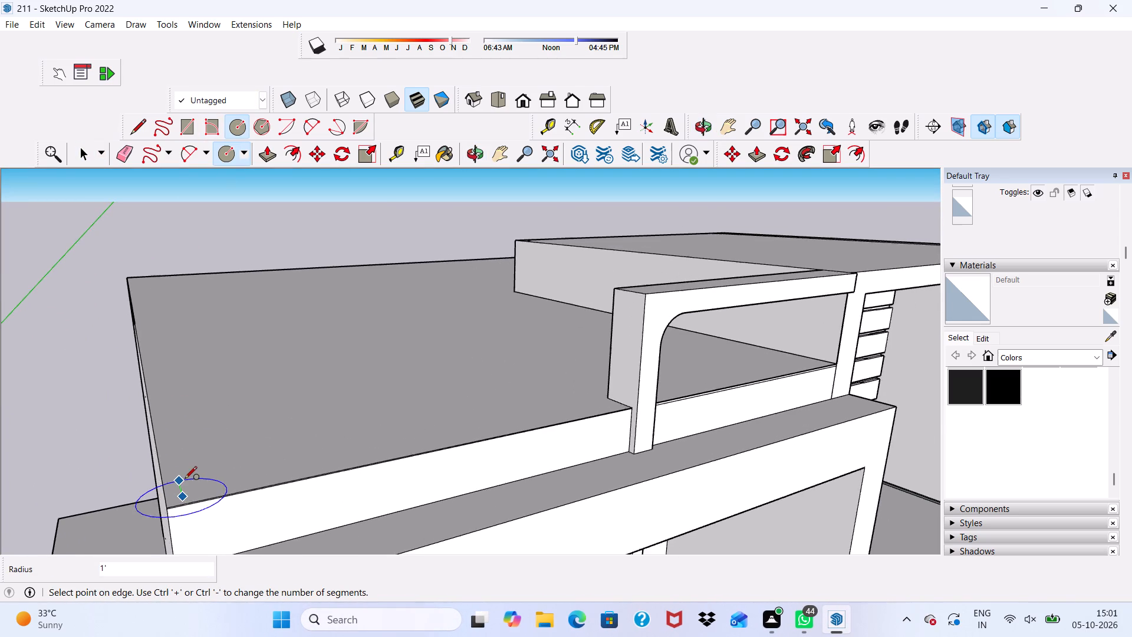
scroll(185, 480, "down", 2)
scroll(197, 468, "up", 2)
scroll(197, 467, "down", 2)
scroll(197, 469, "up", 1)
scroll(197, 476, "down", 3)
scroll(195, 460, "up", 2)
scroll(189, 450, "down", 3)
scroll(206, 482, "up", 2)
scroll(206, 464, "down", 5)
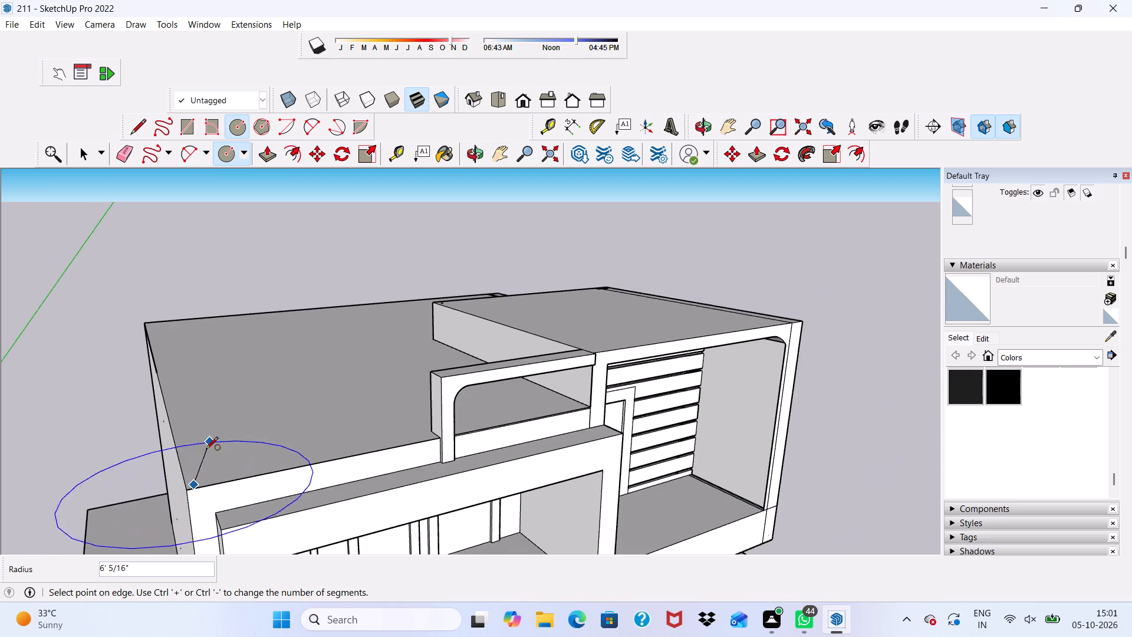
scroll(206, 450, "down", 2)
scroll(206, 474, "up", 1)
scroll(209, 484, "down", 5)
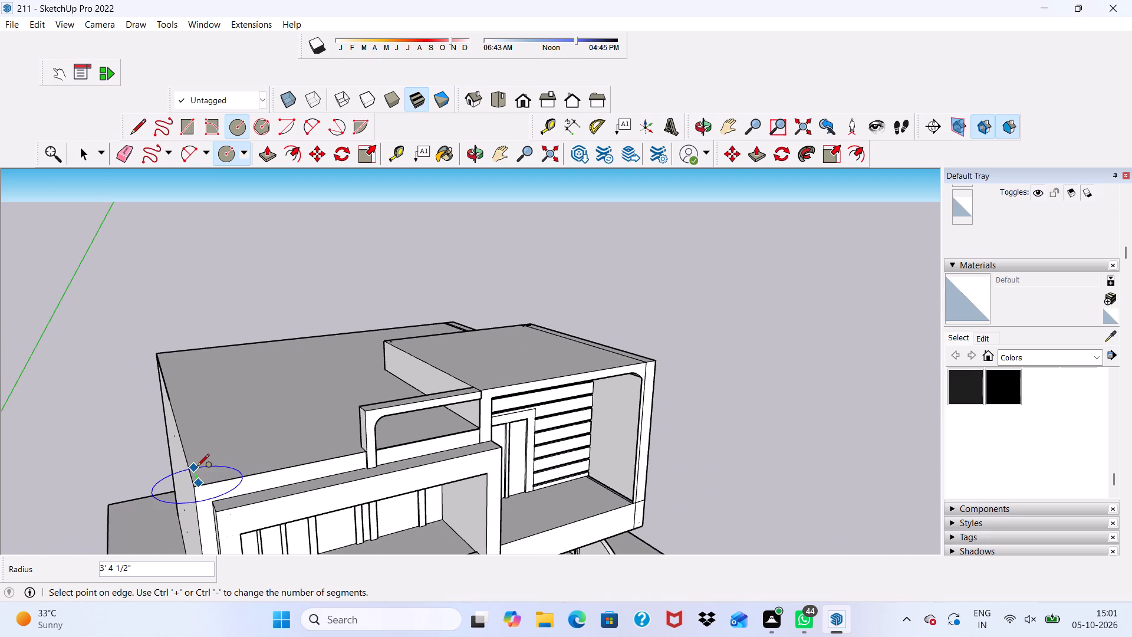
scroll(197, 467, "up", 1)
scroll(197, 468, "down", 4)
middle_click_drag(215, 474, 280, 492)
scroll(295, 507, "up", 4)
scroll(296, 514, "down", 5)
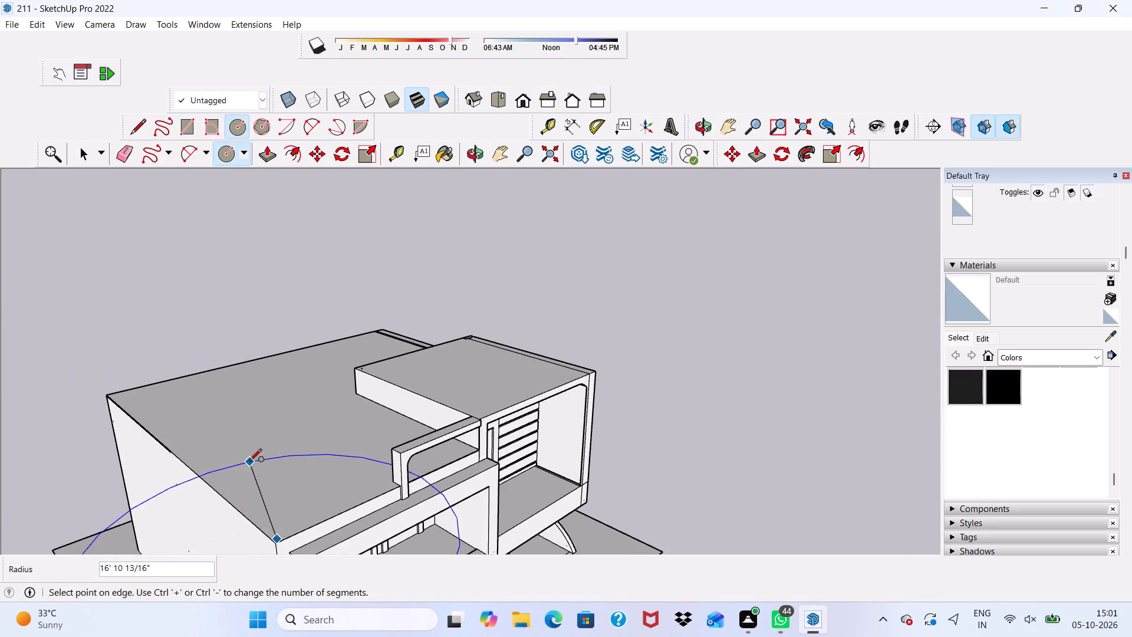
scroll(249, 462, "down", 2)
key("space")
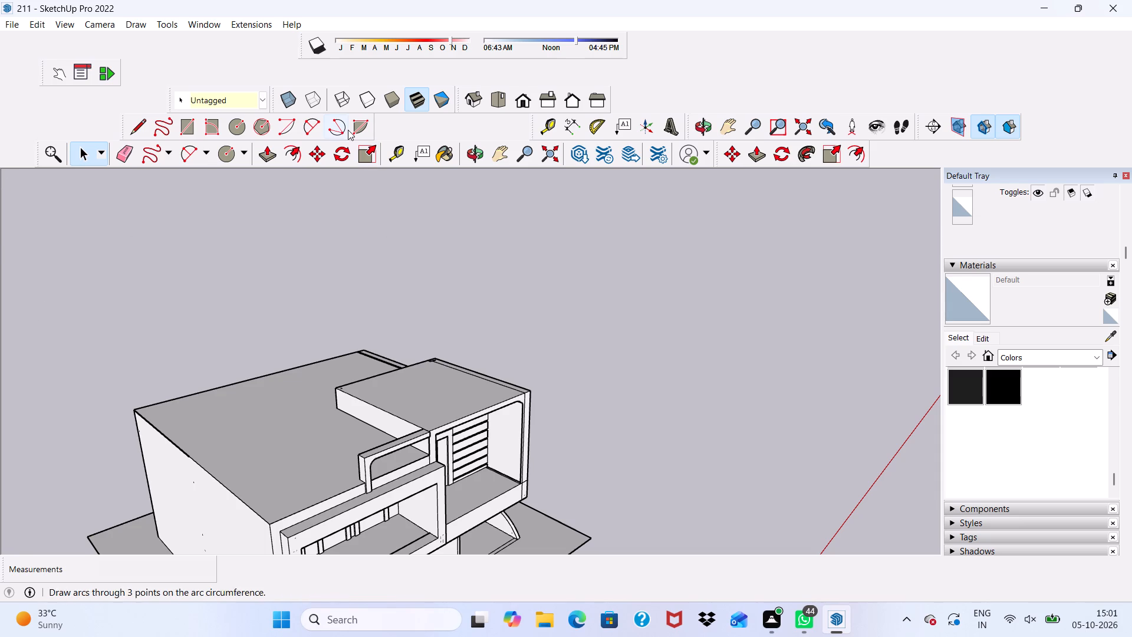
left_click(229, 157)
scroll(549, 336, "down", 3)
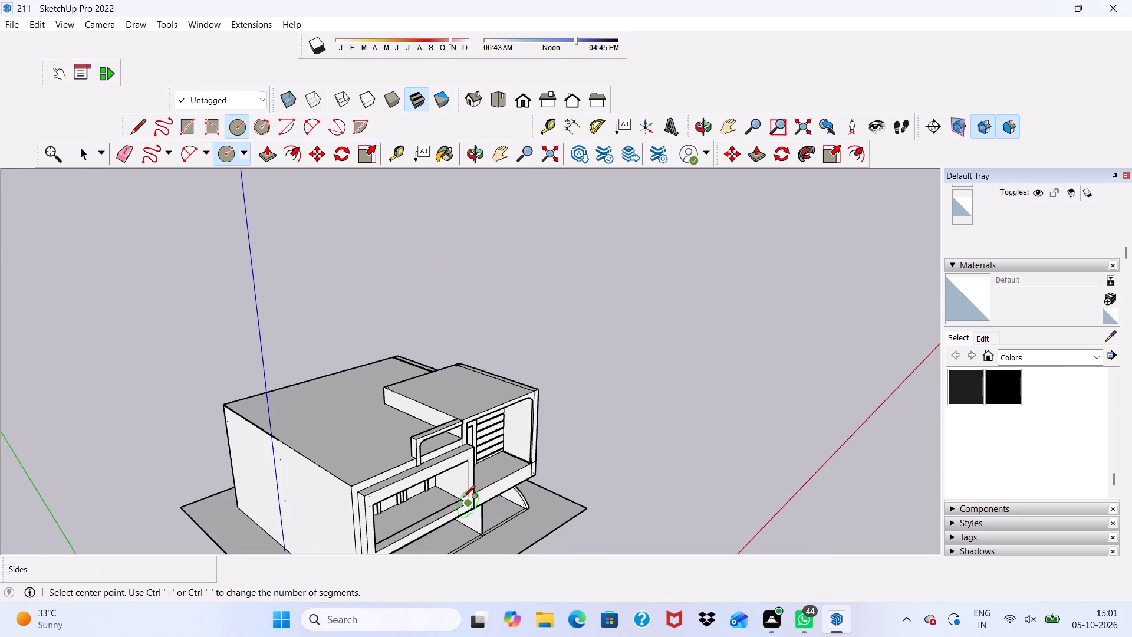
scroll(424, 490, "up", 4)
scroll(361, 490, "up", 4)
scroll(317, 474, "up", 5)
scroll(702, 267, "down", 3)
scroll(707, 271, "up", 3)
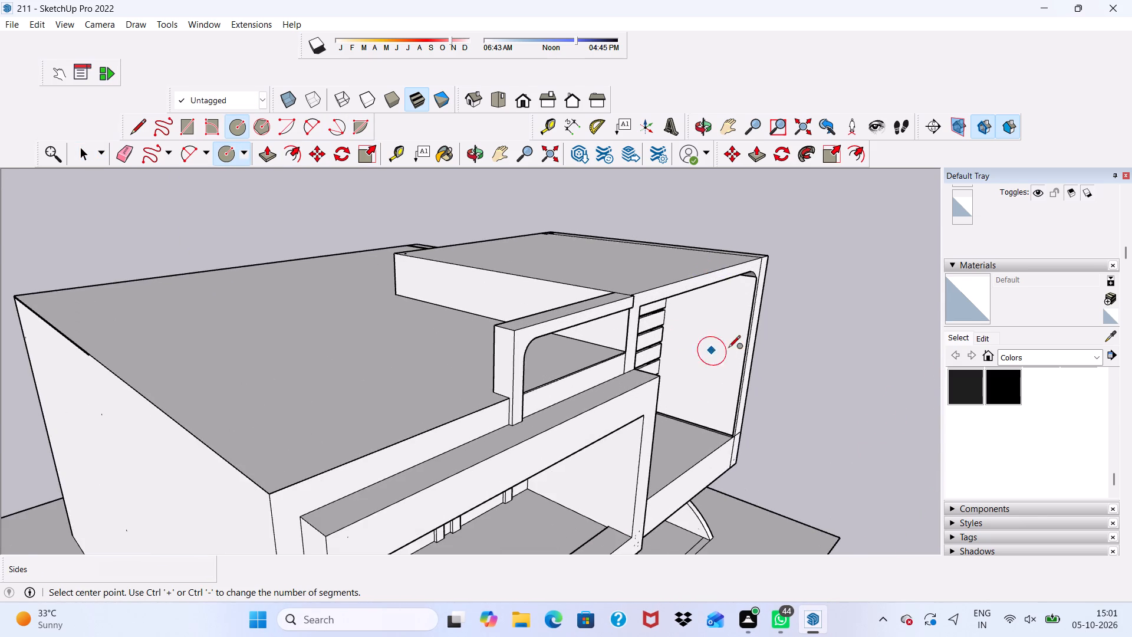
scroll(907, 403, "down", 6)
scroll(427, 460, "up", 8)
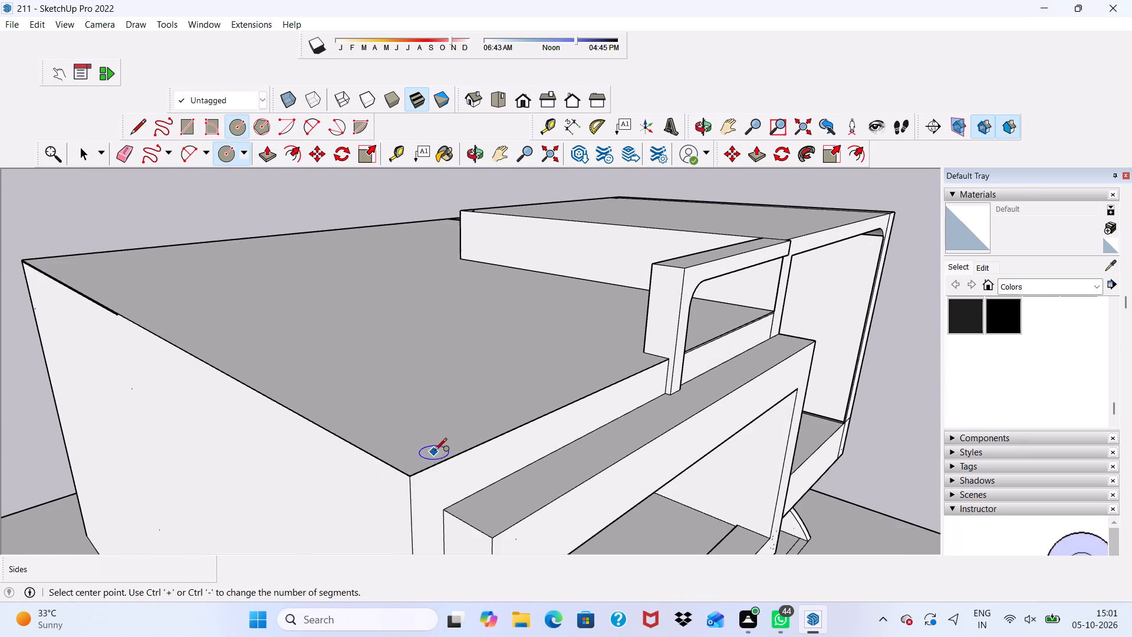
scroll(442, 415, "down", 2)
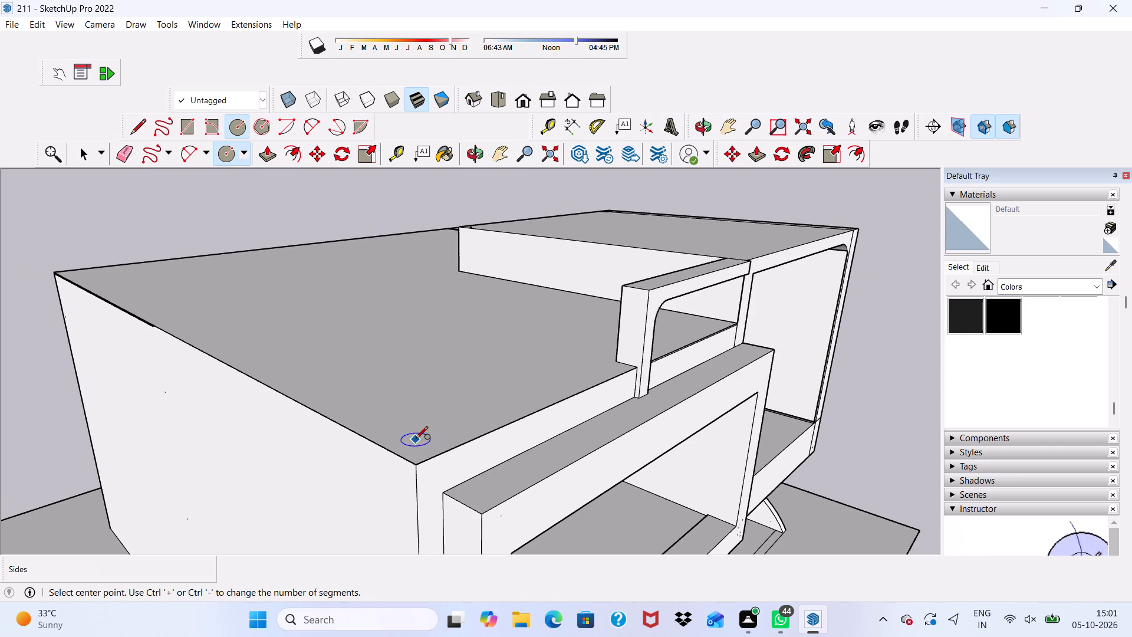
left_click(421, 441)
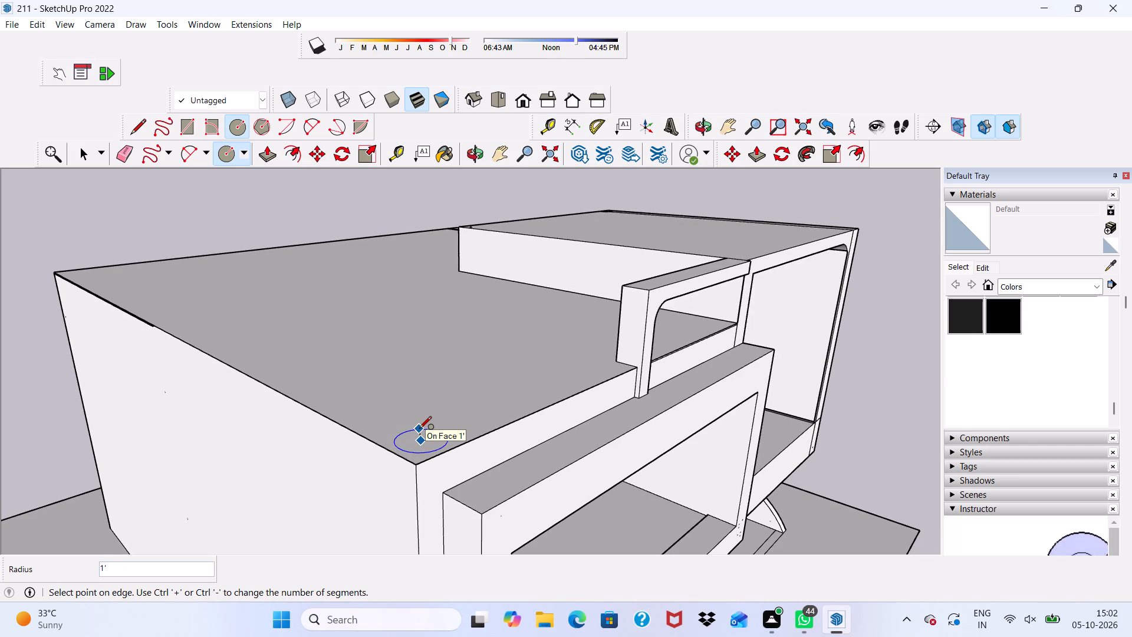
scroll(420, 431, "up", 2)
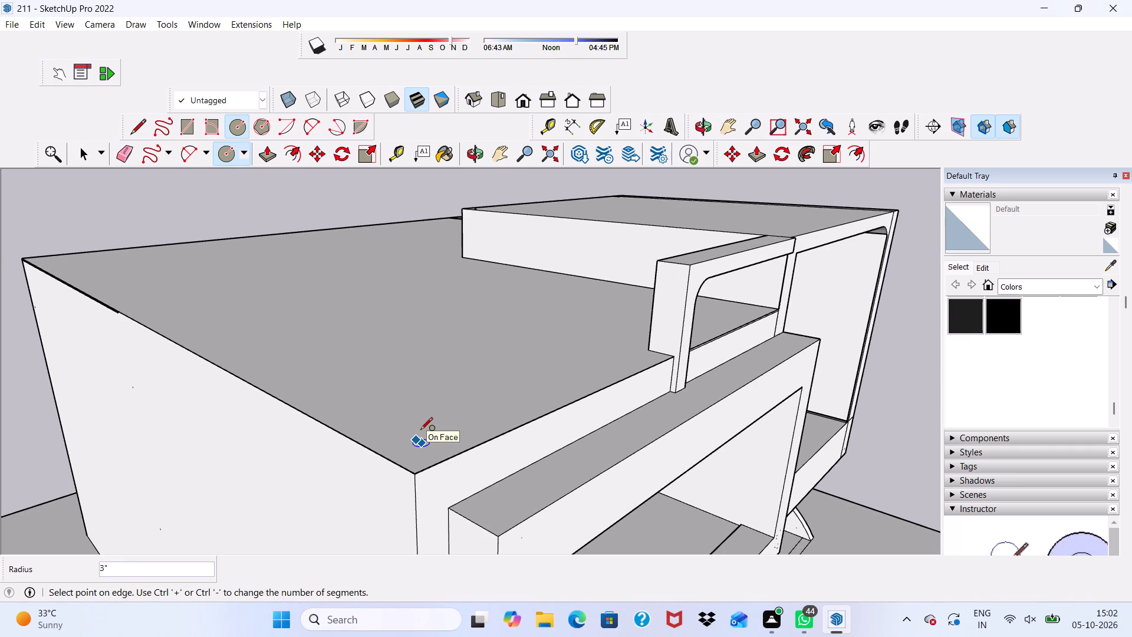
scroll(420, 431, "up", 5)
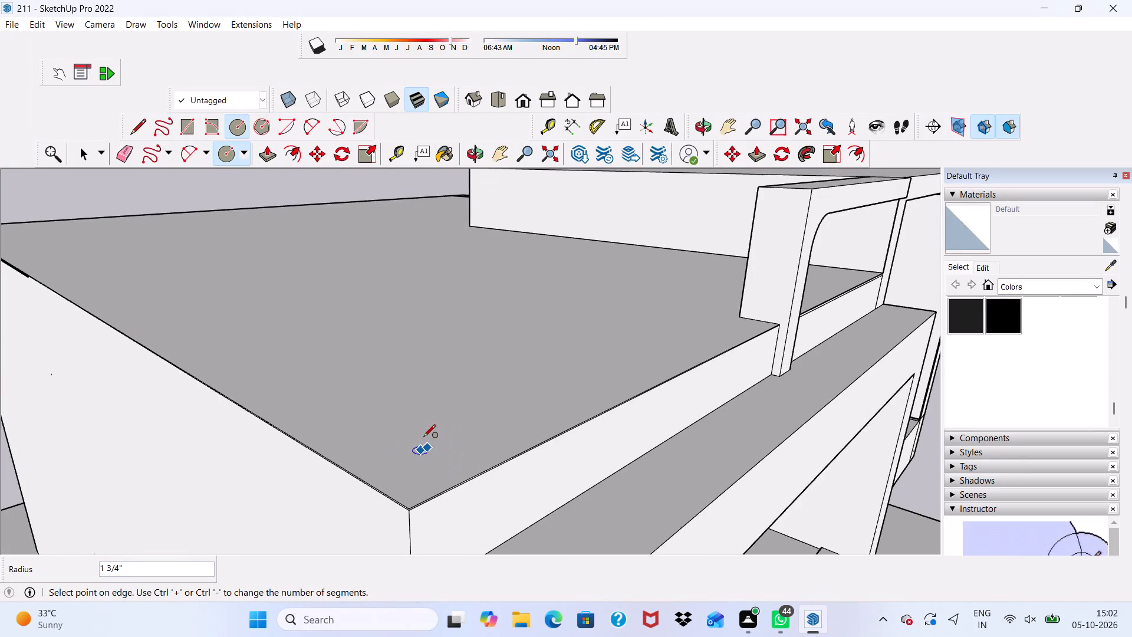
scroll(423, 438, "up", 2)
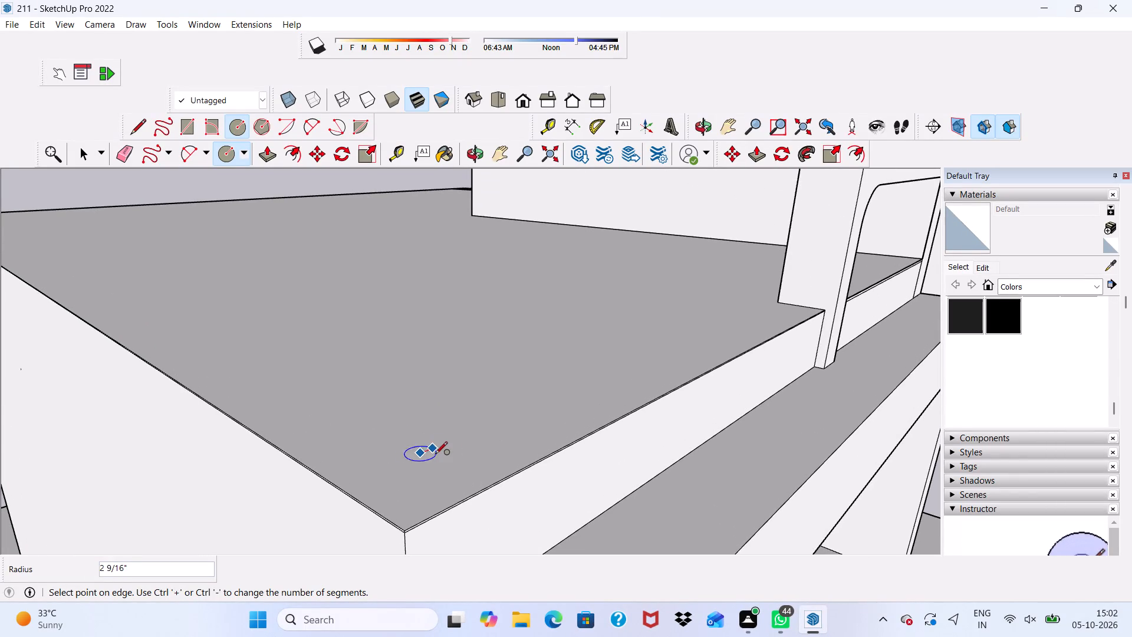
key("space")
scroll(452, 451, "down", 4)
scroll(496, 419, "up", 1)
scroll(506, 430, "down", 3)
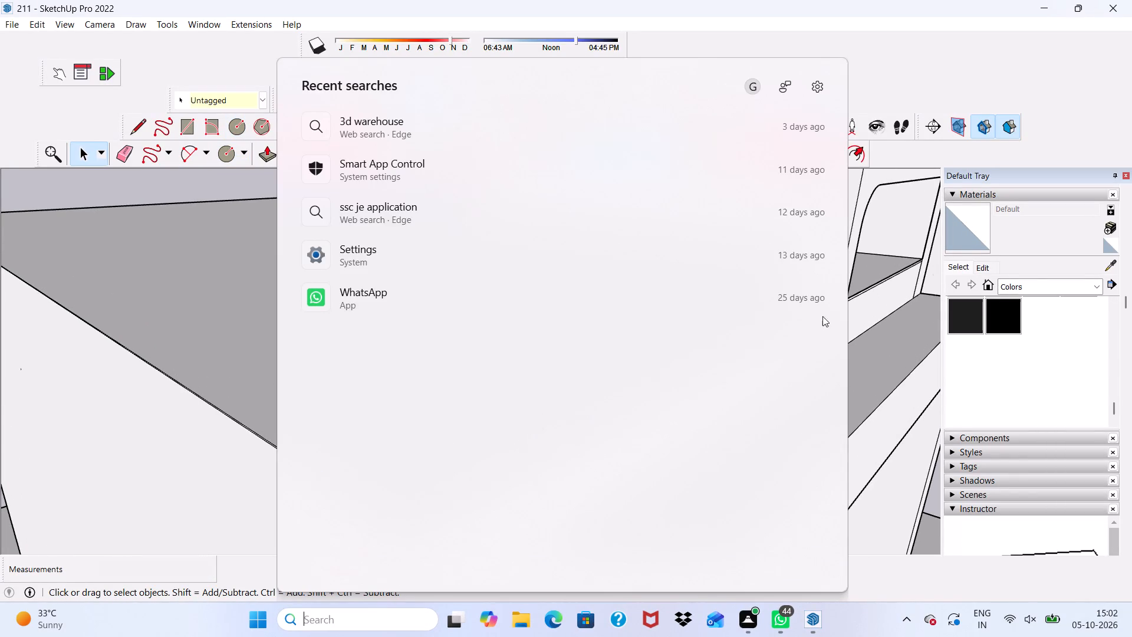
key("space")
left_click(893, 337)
Examine the lower roof, its front corner and the framed facade from above and from the front.
scroll(893, 337, "down", 3)
scroll(893, 337, "up", 1)
scroll(893, 337, "down", 6)
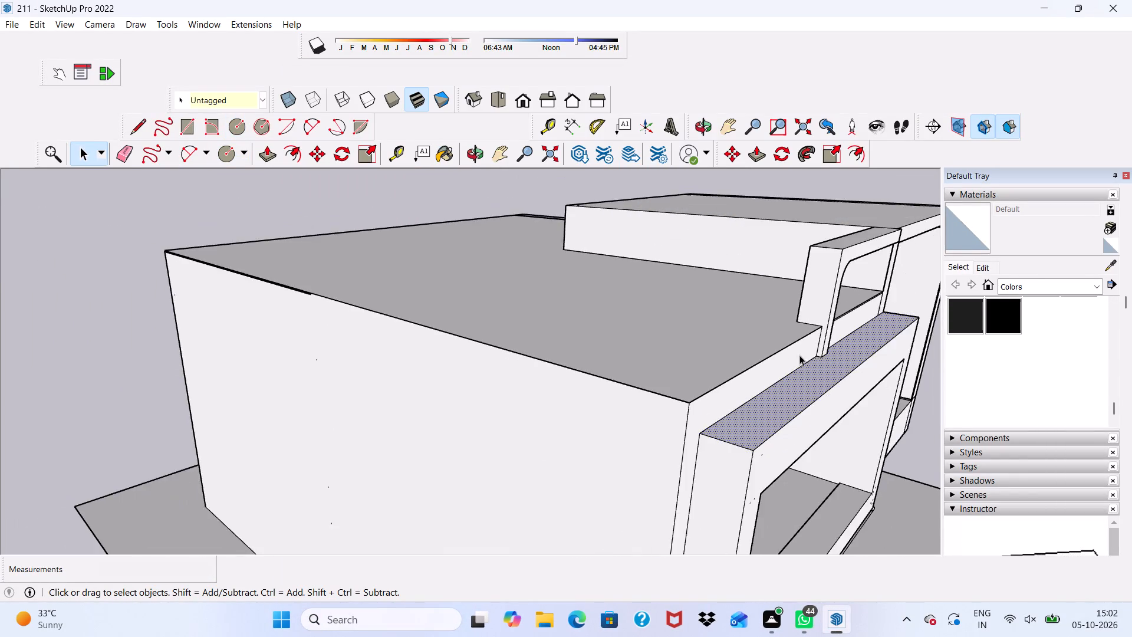
scroll(799, 355, "down", 4)
middle_click_drag(787, 376, 766, 391)
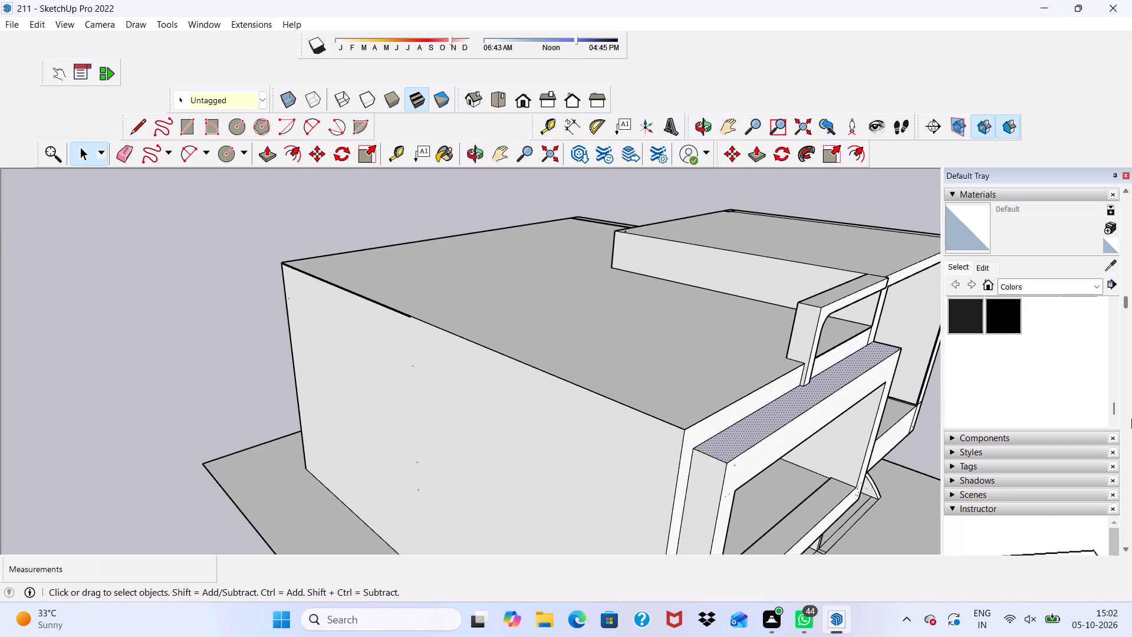
scroll(1128, 357, "down", 5)
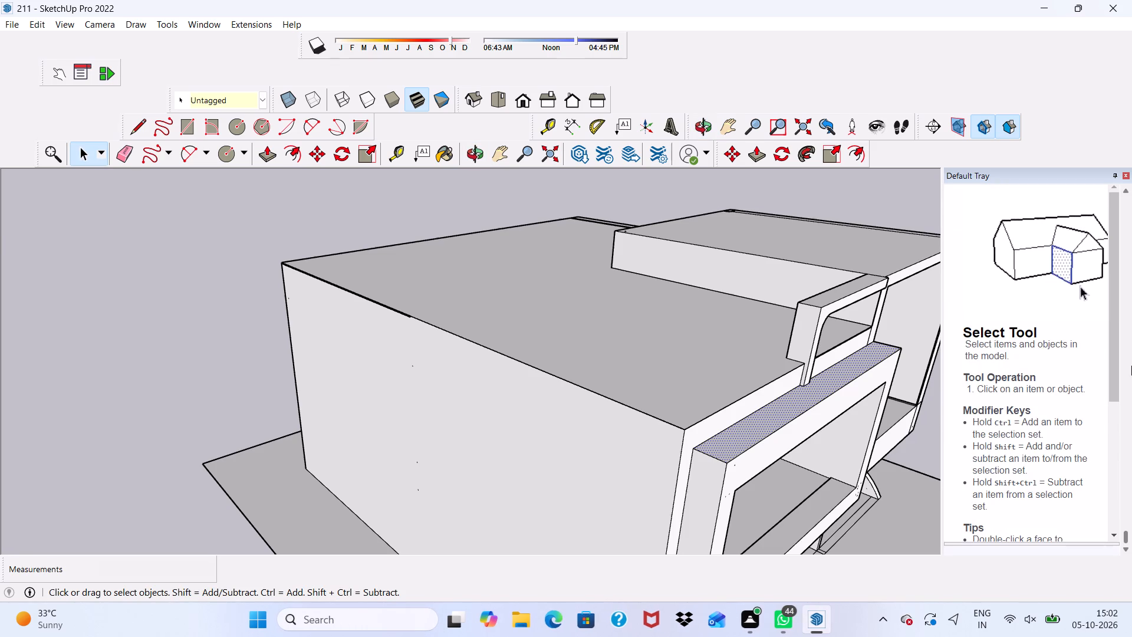
scroll(731, 95, "down", 3)
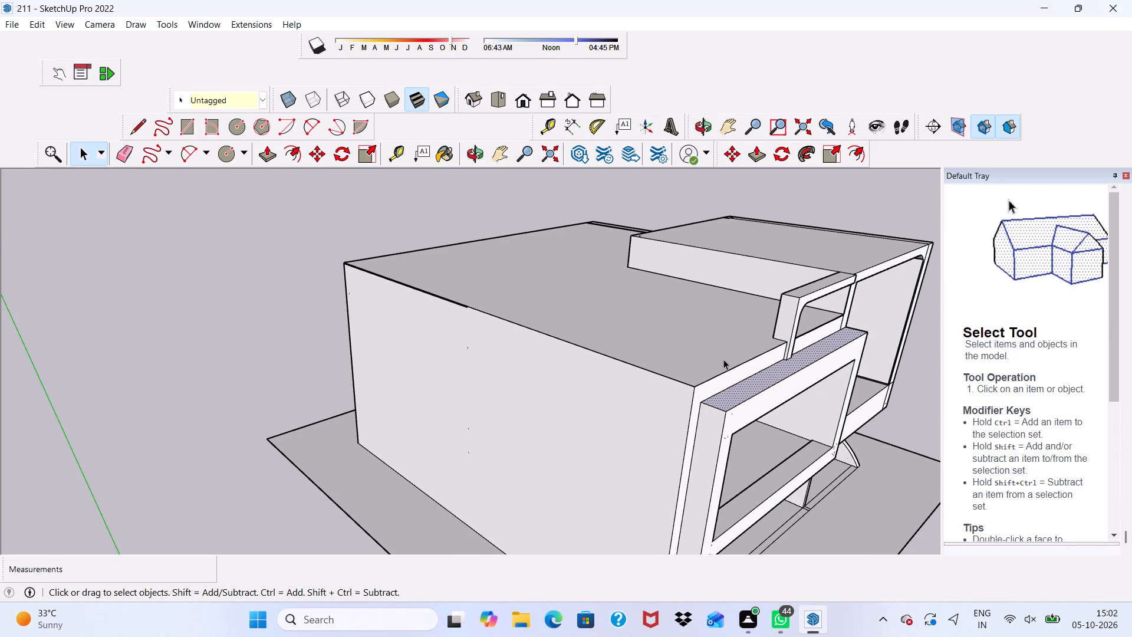
scroll(705, 352, "up", 4)
scroll(693, 363, "down", 4)
scroll(642, 294, "down", 1)
scroll(418, 324, "down", 1)
middle_click_drag(660, 360, 565, 364)
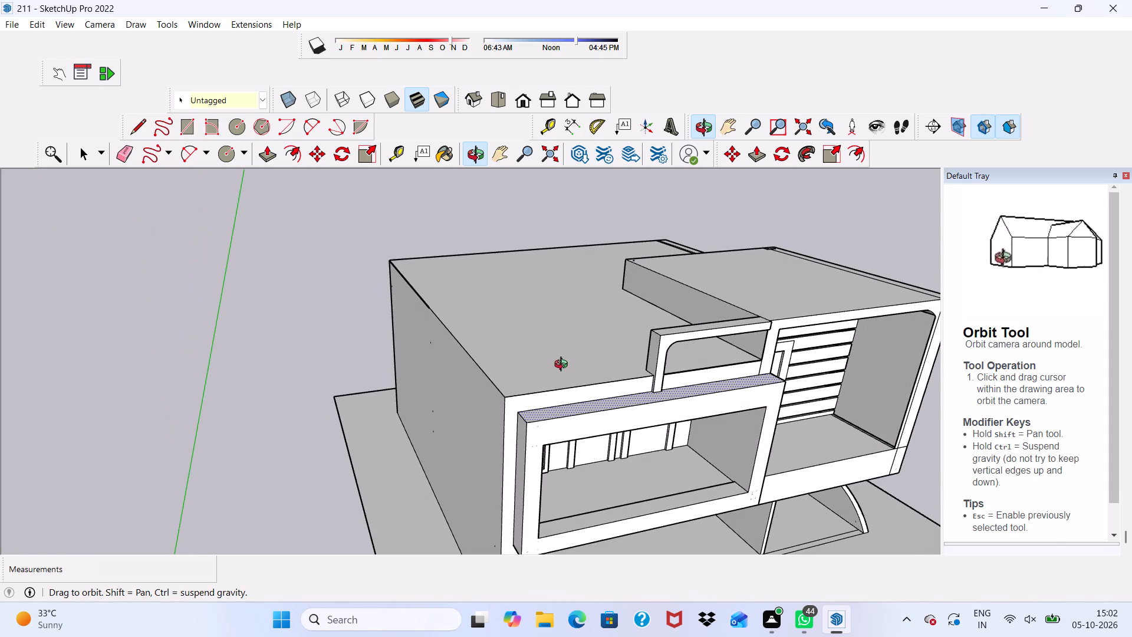
middle_click(564, 365)
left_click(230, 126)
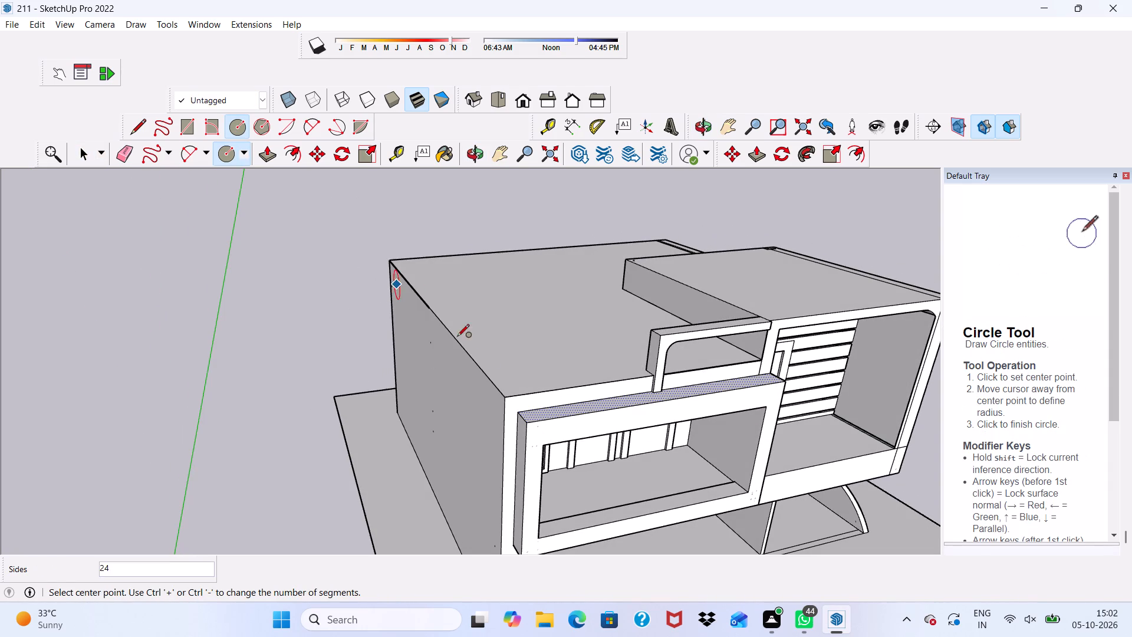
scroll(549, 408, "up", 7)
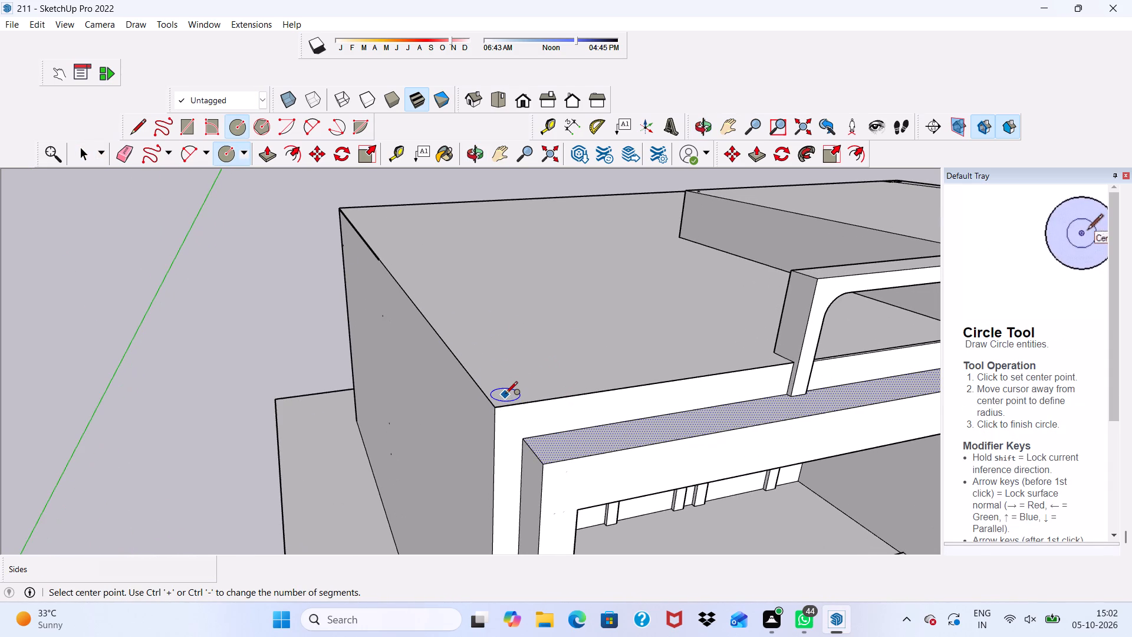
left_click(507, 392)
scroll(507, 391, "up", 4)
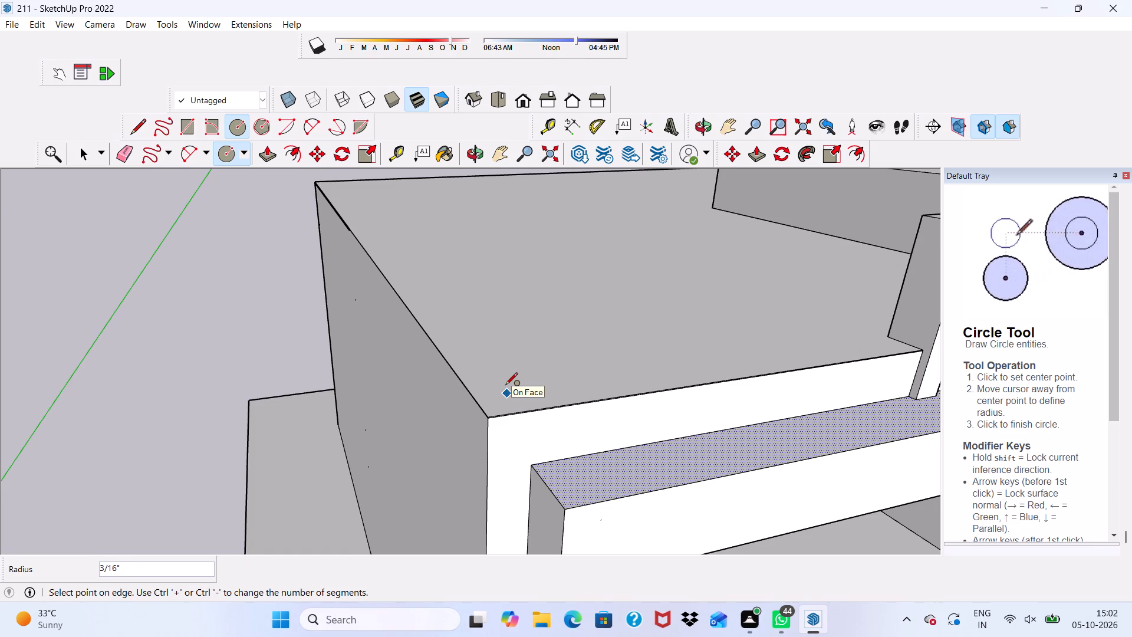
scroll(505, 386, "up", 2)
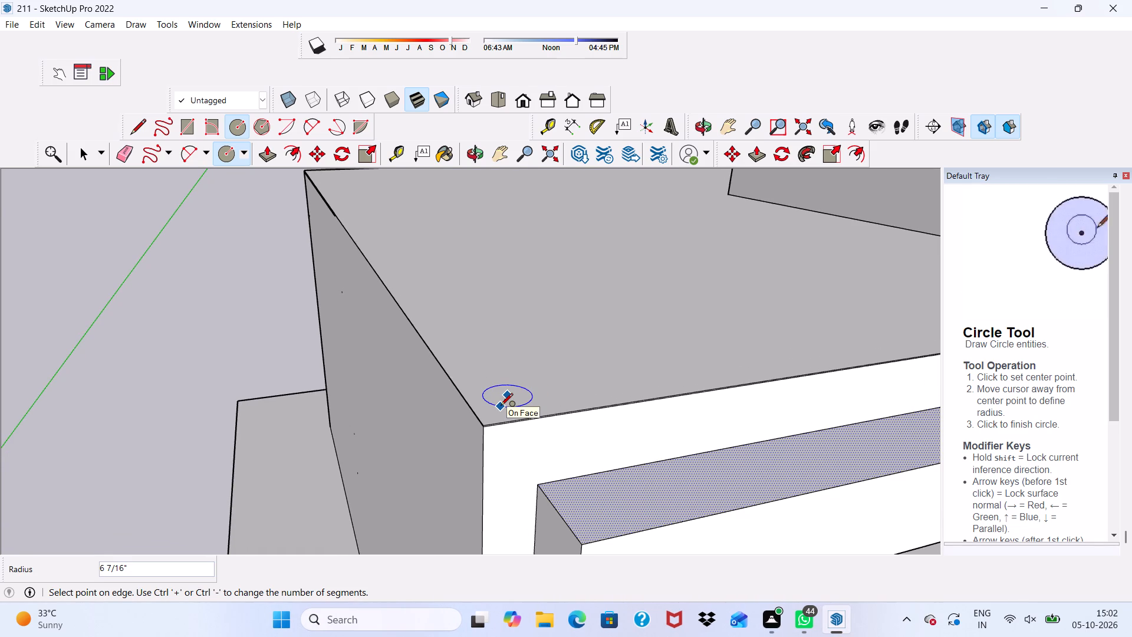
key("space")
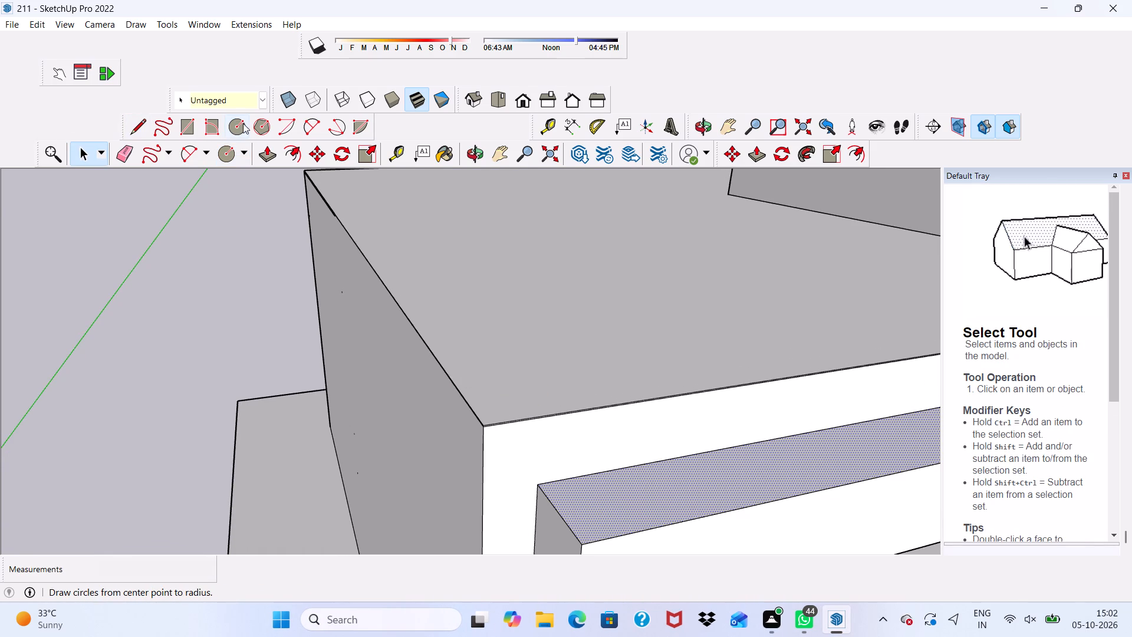
Draw a circle of about 3 3/8" radius on the lower roof, just inside its front corner.
left_click(243, 123)
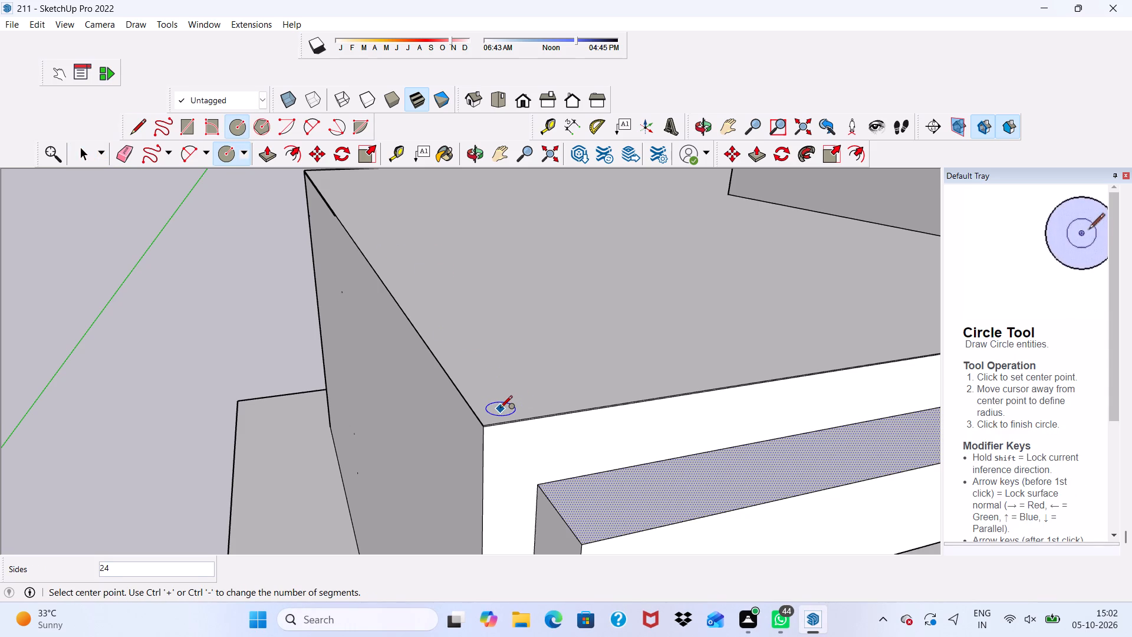
left_click(501, 408)
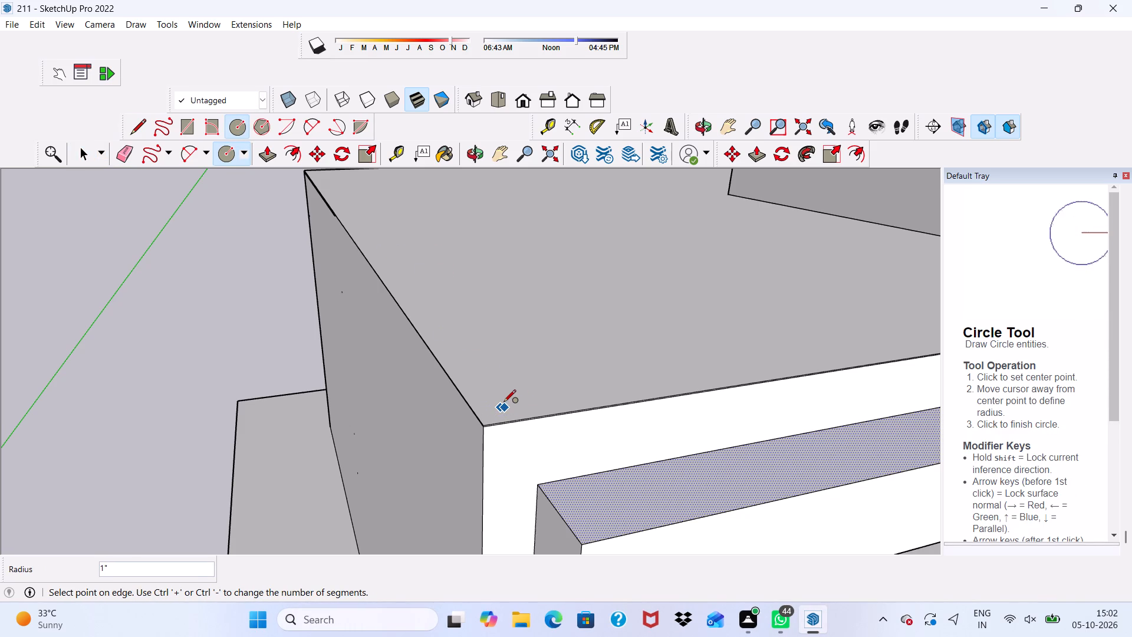
left_click(499, 400)
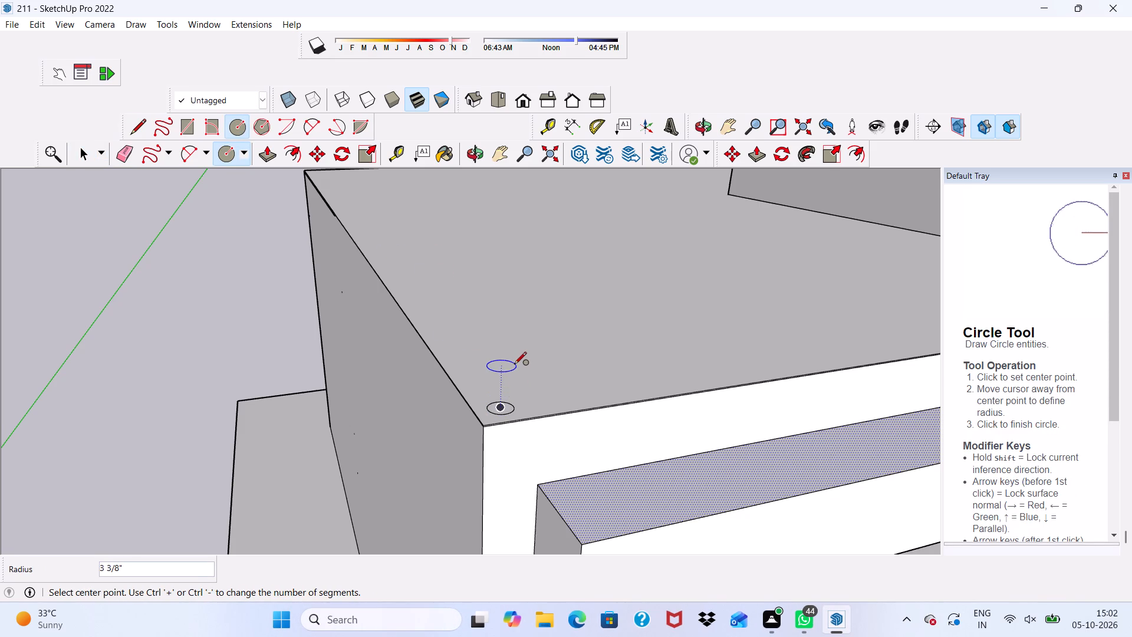
left_click(509, 365)
key("space")
Copy the corner circle twice in a row along the roof's front edge, about 4' 5 3/8" and another 4' 6 1/4" apart.
scroll(509, 366, "up", 3)
scroll(497, 342, "down", 7)
scroll(534, 362, "up", 1)
scroll(539, 365, "down", 2)
scroll(511, 390, "up", 4)
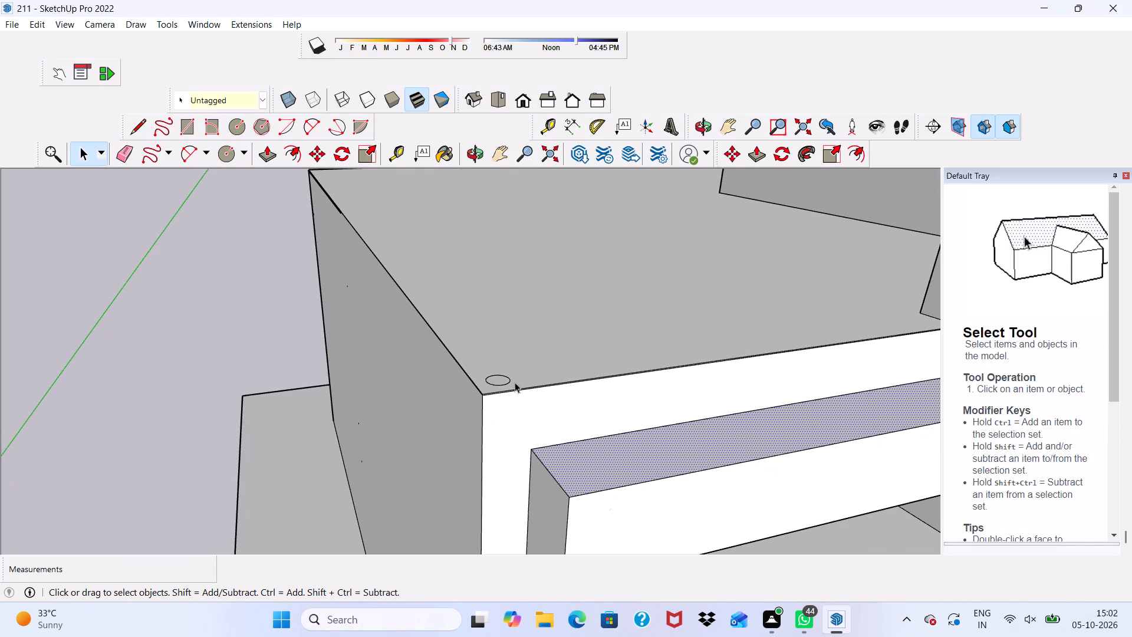
double_click(498, 380)
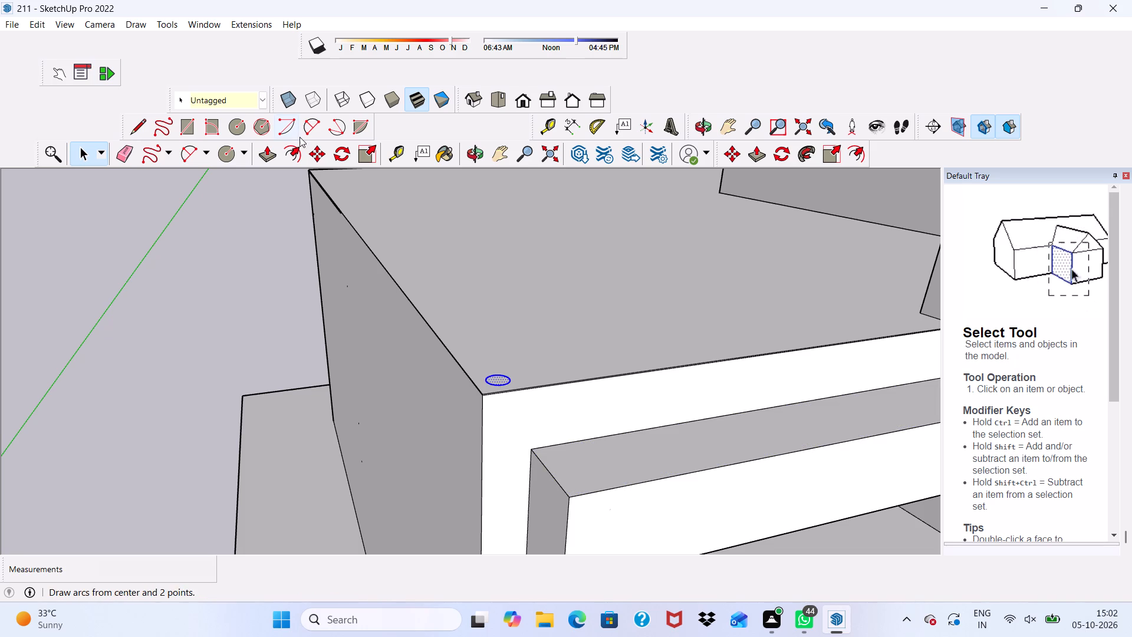
left_click(317, 147)
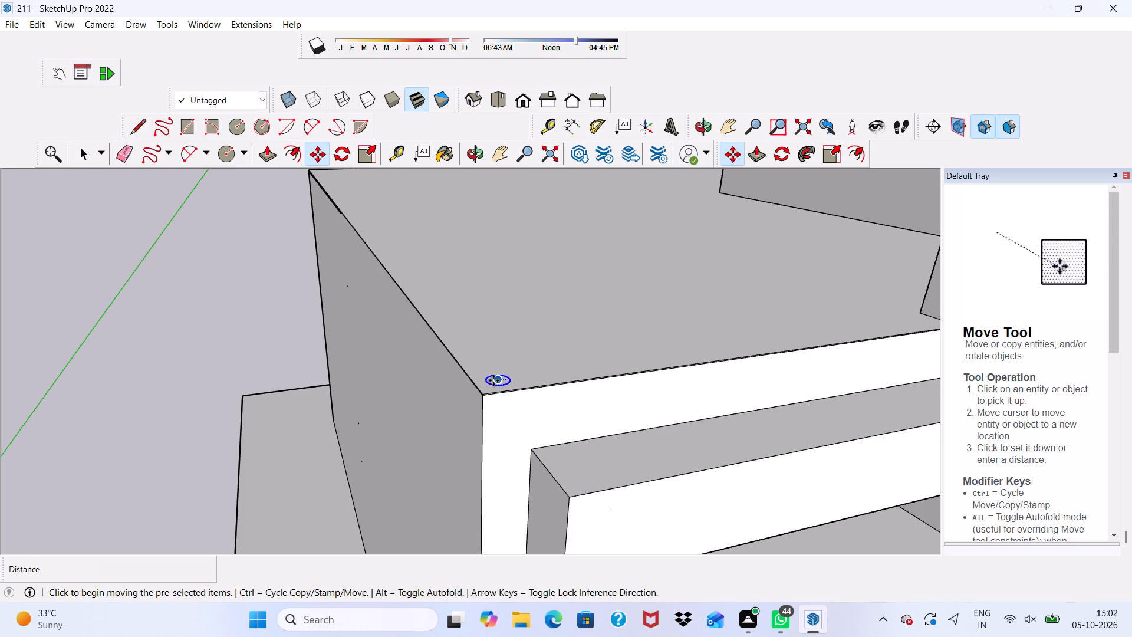
left_click(499, 380)
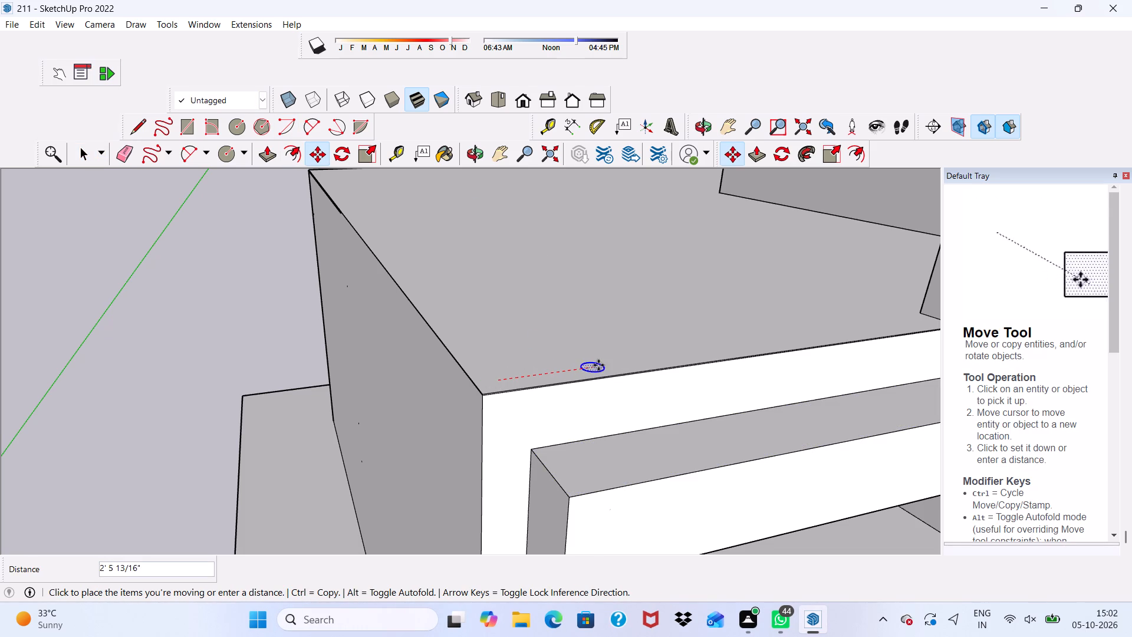
left_click(664, 355)
left_click(669, 358)
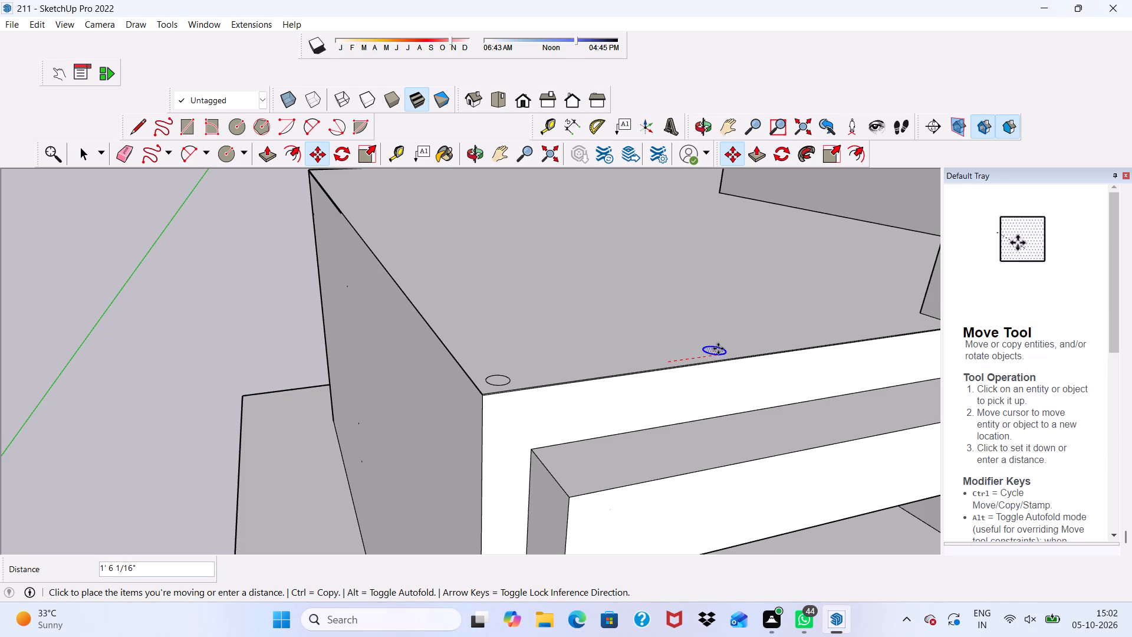
left_click(812, 337)
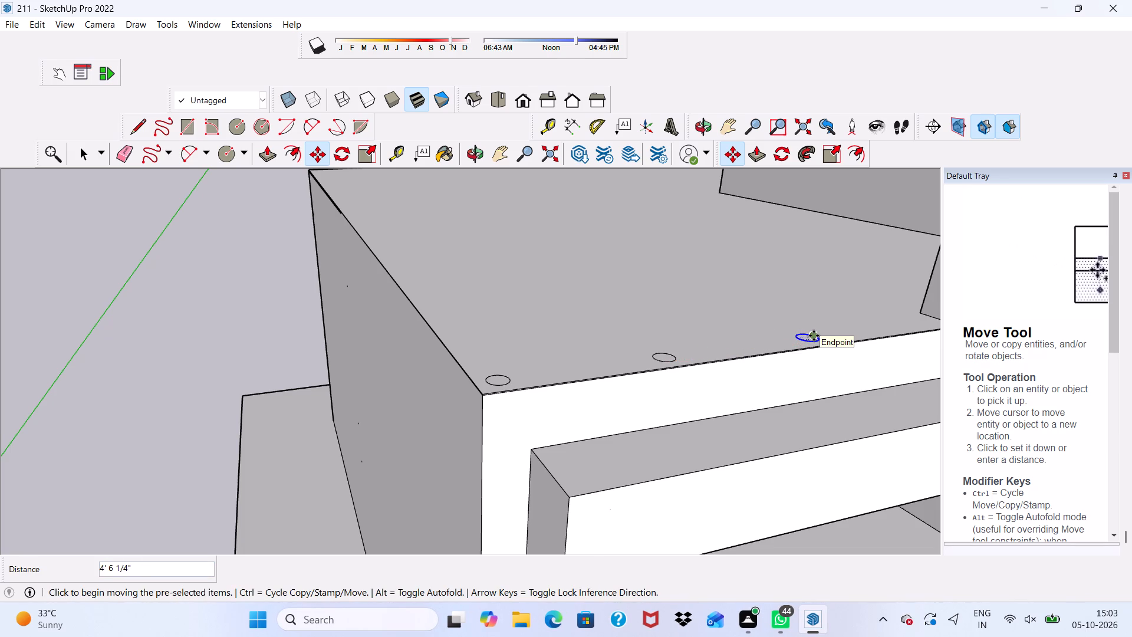
scroll(814, 336, "down", 3)
scroll(781, 349, "up", 1)
scroll(781, 349, "down", 1)
middle_click_drag(790, 350, 712, 318)
middle_click(712, 318)
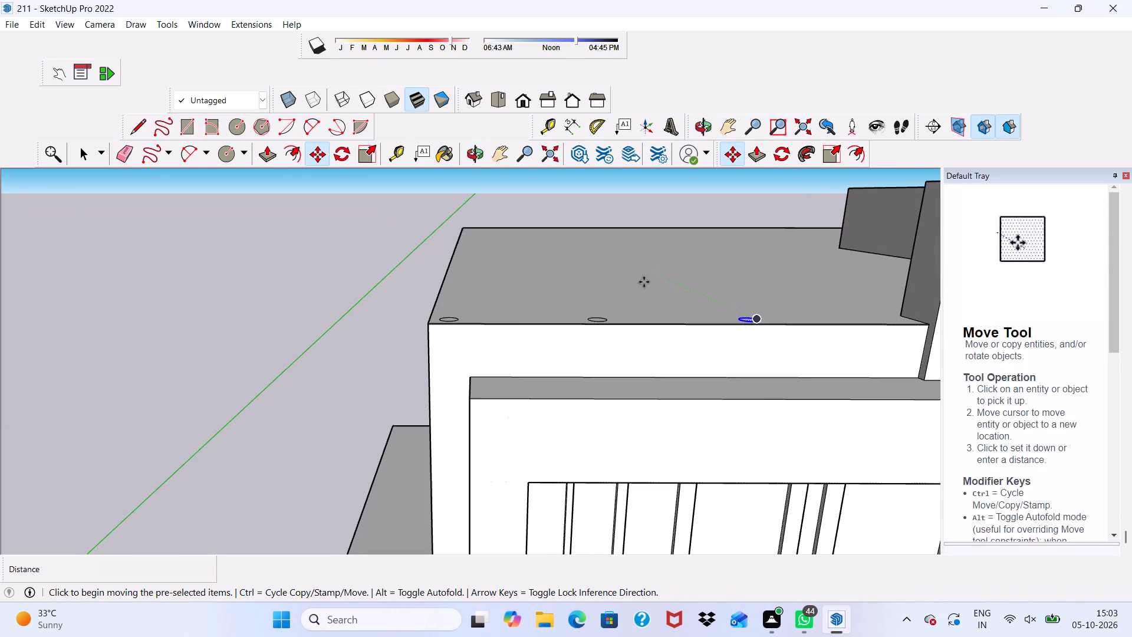
scroll(644, 282, "up", 1)
key("space")
Examine the row of circles on the roof against the front facade from the front and from above.
scroll(392, 278, "down", 2)
middle_click_drag(494, 268, 538, 307)
middle_click_drag(538, 307, 535, 321)
scroll(545, 397, "up", 4)
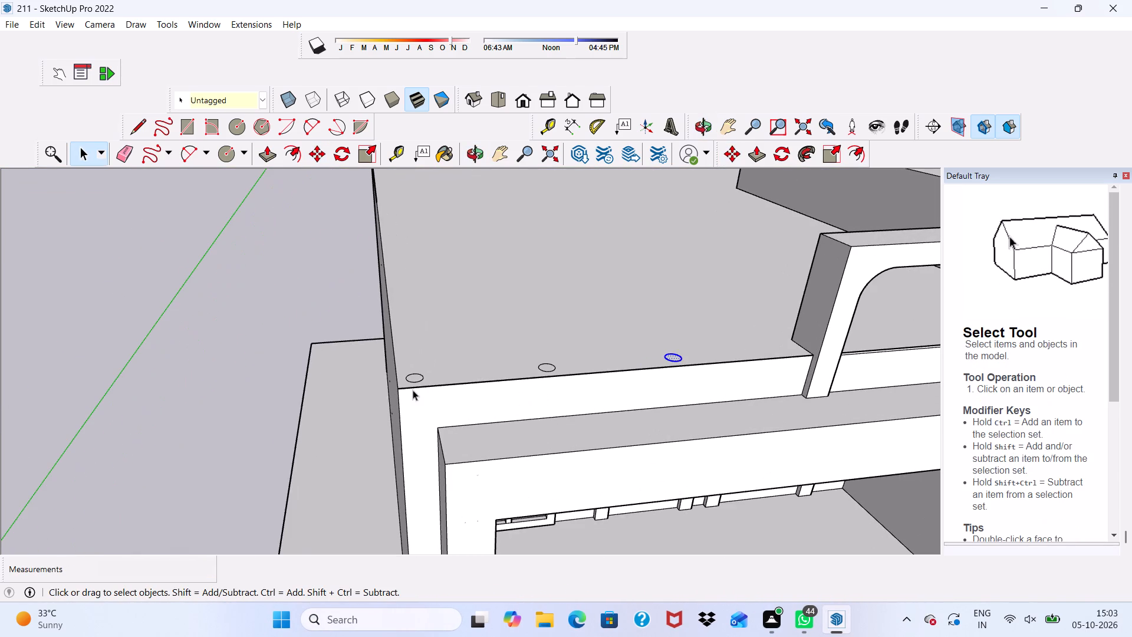
left_click(416, 375)
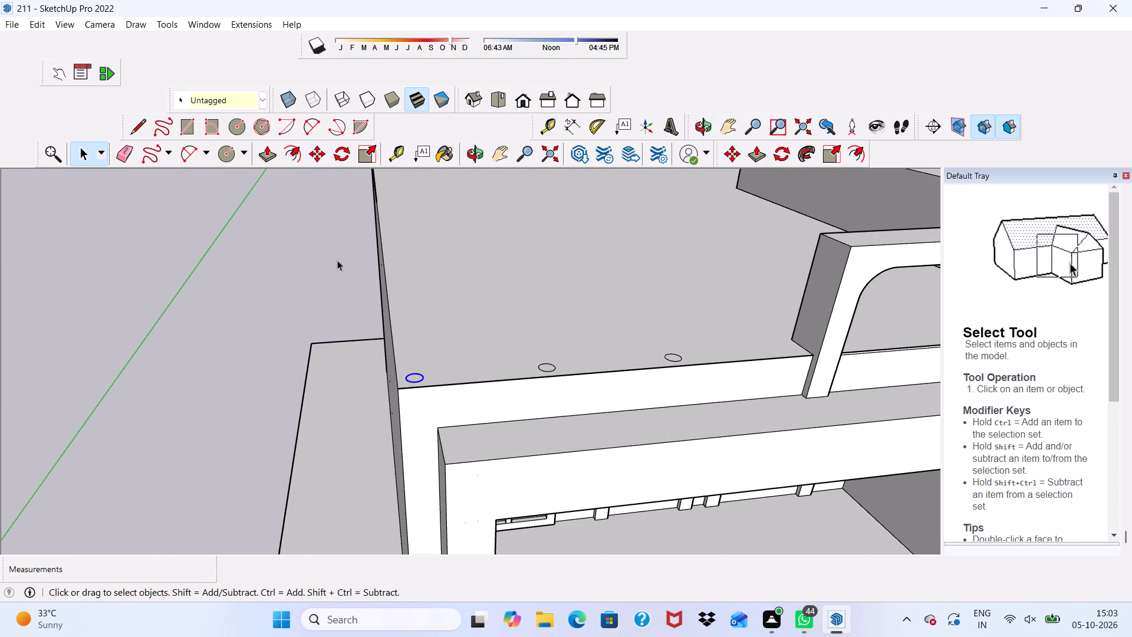
scroll(332, 241, "down", 5)
middle_click_drag(390, 277, 340, 238)
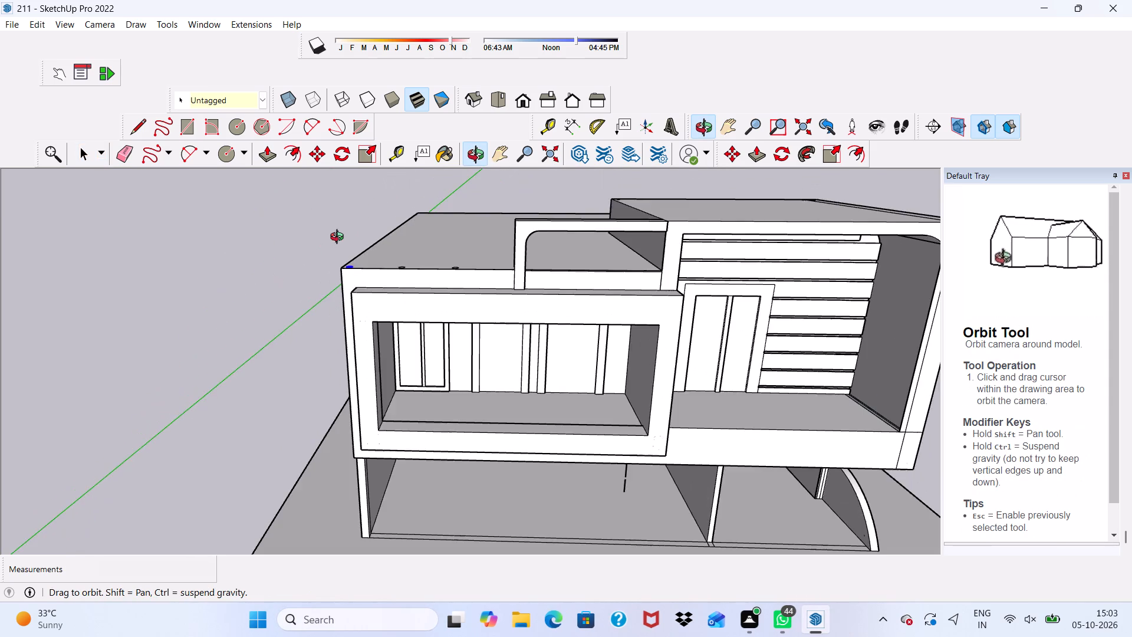
middle_click_drag(340, 238, 341, 242)
scroll(346, 244, "up", 3)
left_click(212, 241)
scroll(353, 241, "down", 3)
middle_click_drag(368, 241, 396, 290)
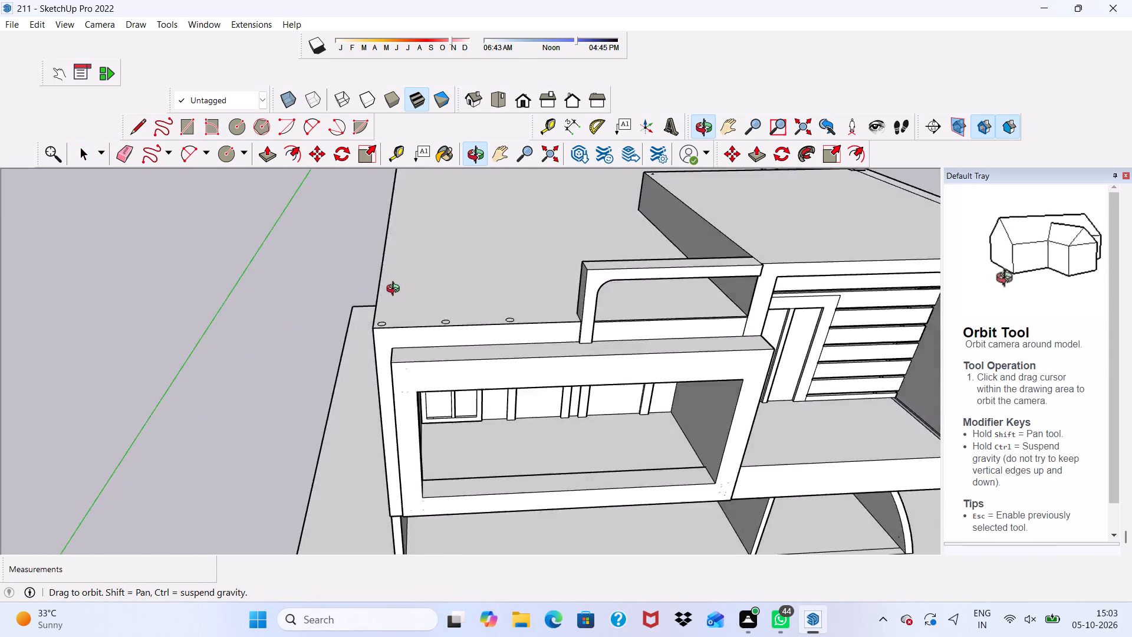
middle_click_drag(396, 290, 366, 341)
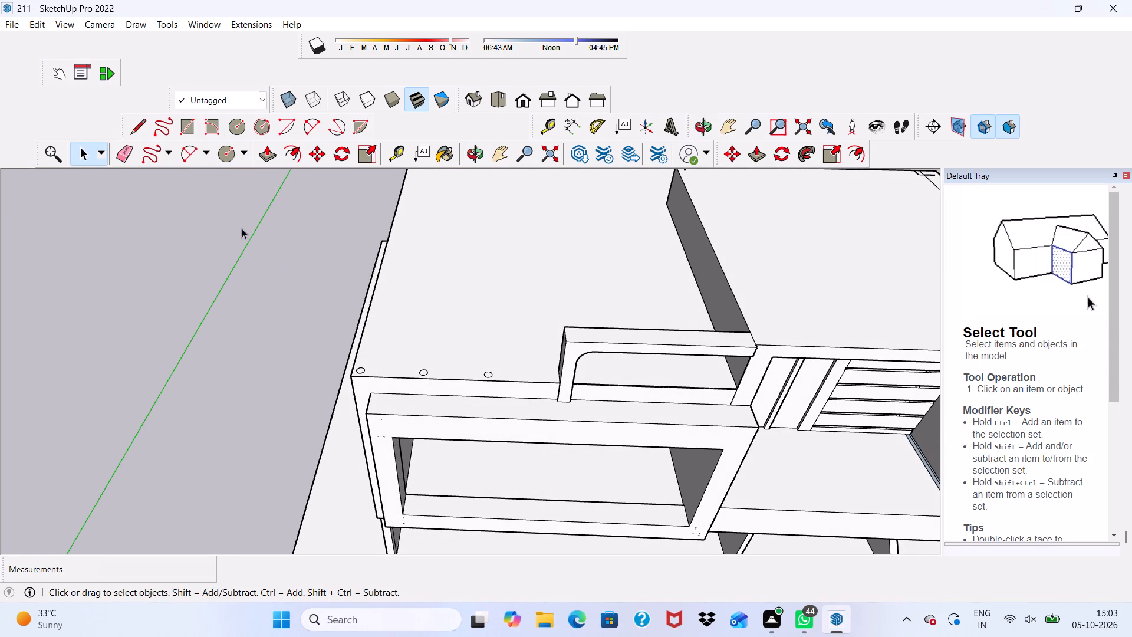
Push/Pull the corner circle up about 3' 11 11/16" to the level of the rounded frame's top edge.
left_click(223, 153)
scroll(348, 379, "up", 3)
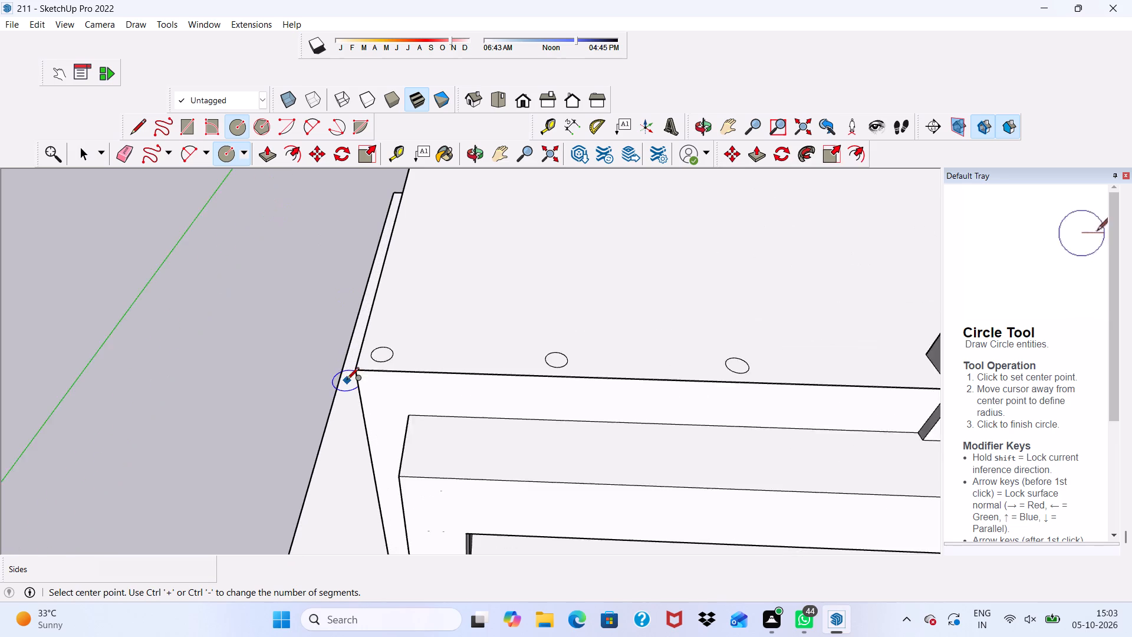
scroll(347, 380, "up", 3)
left_click(265, 162)
scroll(437, 284, "up", 2)
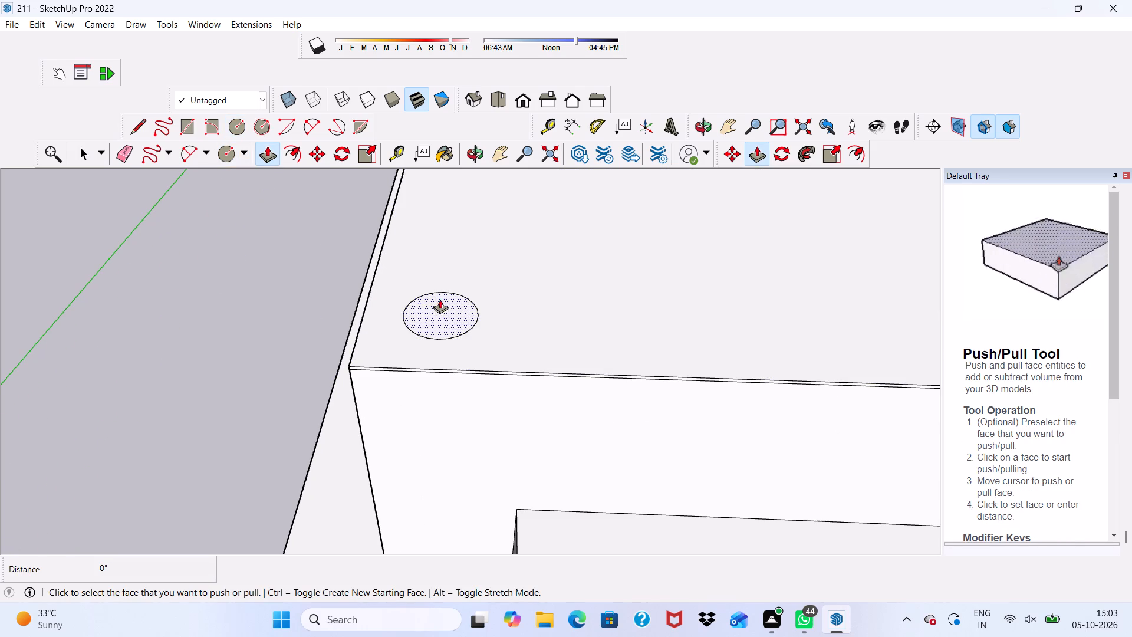
left_click(446, 316)
scroll(428, 297, "down", 10)
scroll(449, 229, "up", 2)
scroll(449, 229, "down", 10)
scroll(529, 222, "up", 1)
scroll(530, 230, "down", 1)
scroll(534, 238, "up", 1)
scroll(547, 244, "down", 3)
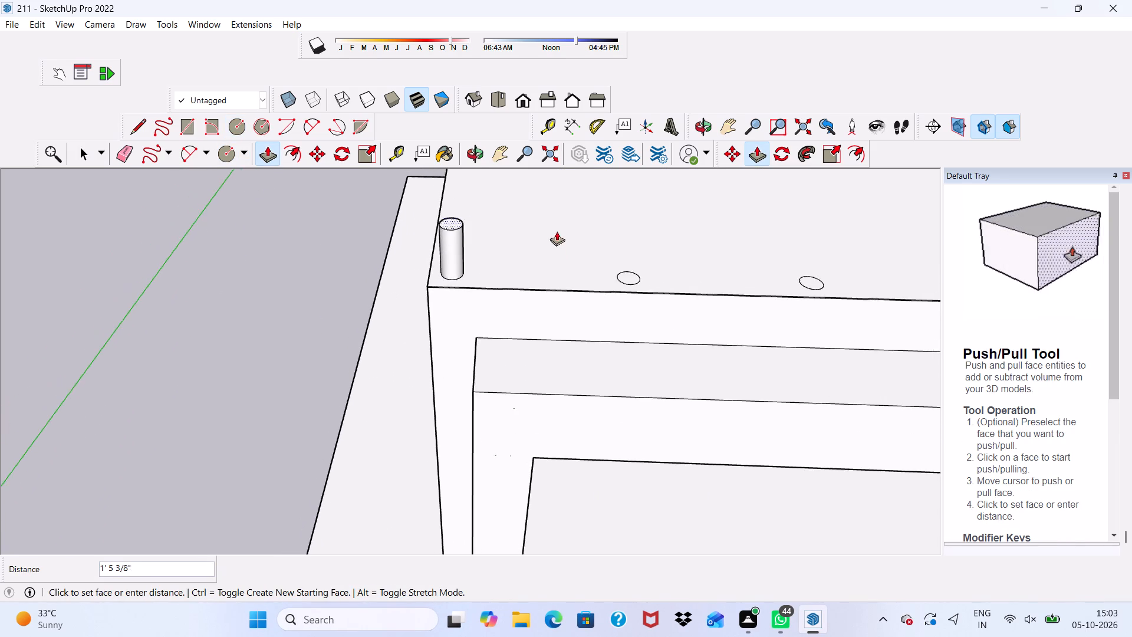
scroll(557, 231, "down", 1)
scroll(558, 236, "up", 1)
scroll(561, 238, "down", 7)
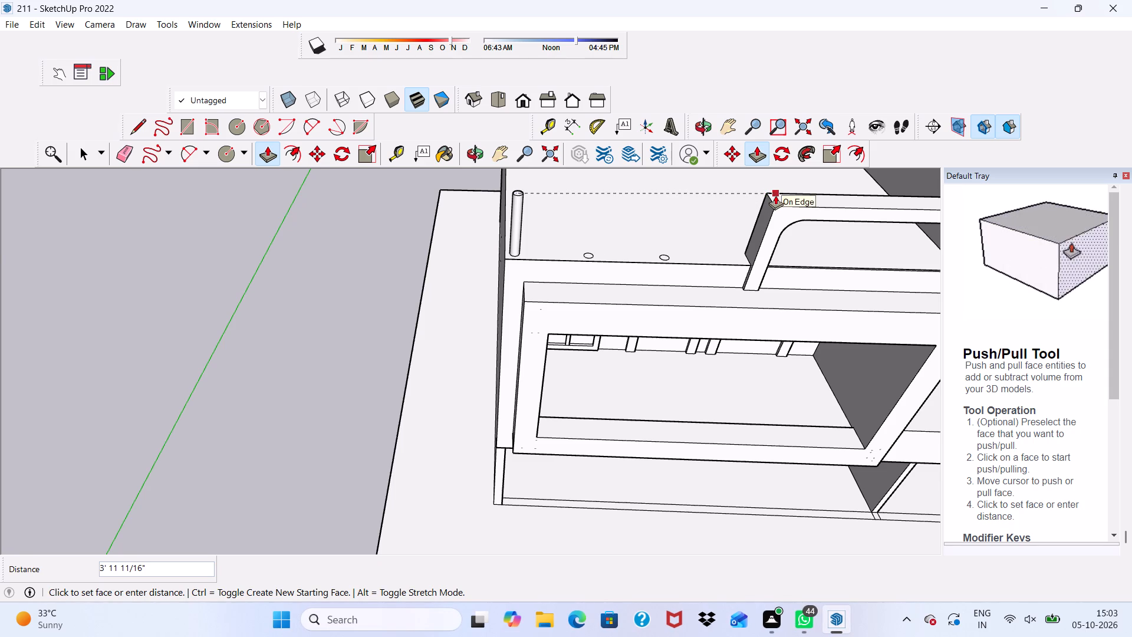
left_click(775, 195)
Push/Pull the middle circle up about 3' 11 11/16" to match the rounded frame's top edge.
scroll(555, 261, "up", 3)
scroll(618, 247, "up", 8)
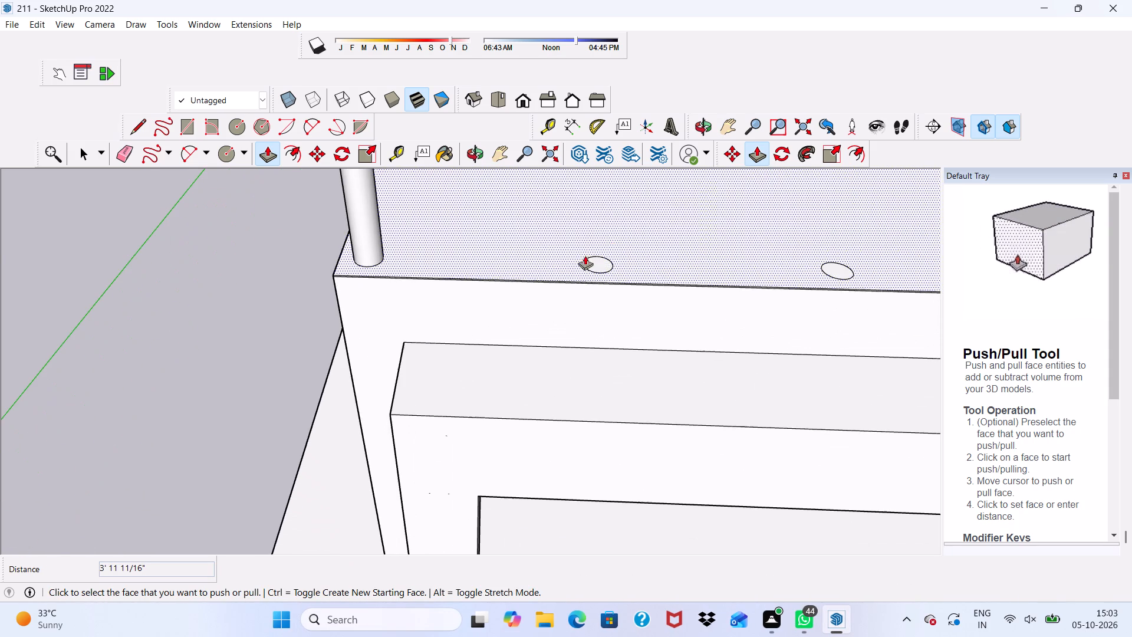
left_click(596, 262)
scroll(598, 242, "down", 2)
scroll(598, 242, "up", 1)
scroll(598, 242, "down", 1)
scroll(598, 242, "up", 1)
scroll(605, 230, "down", 11)
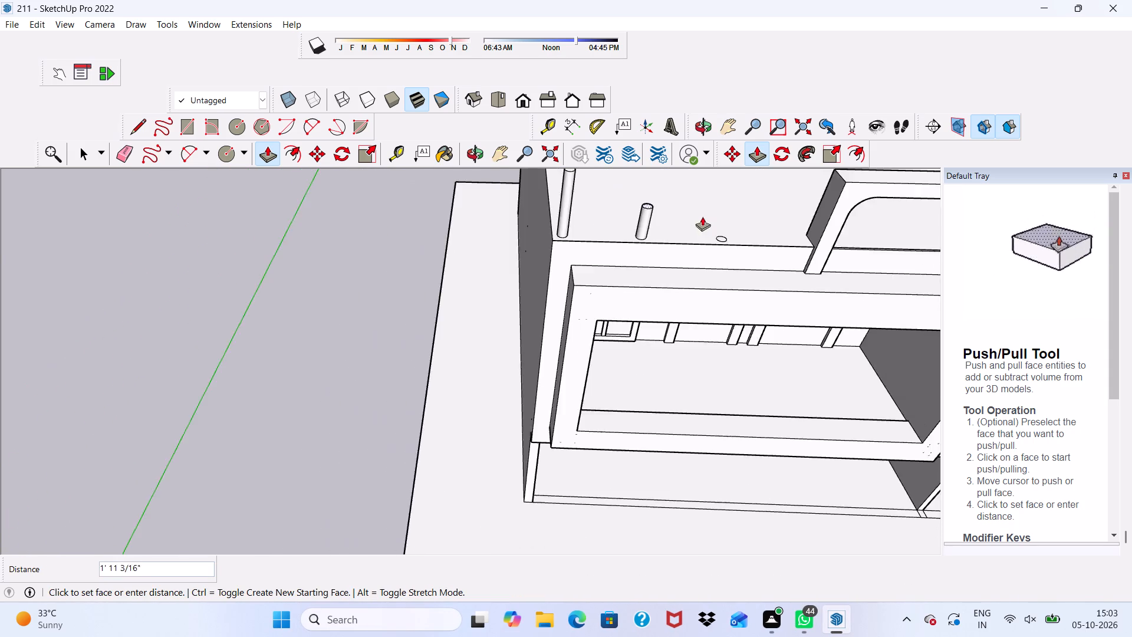
scroll(702, 216, "down", 4)
scroll(801, 195, "up", 3)
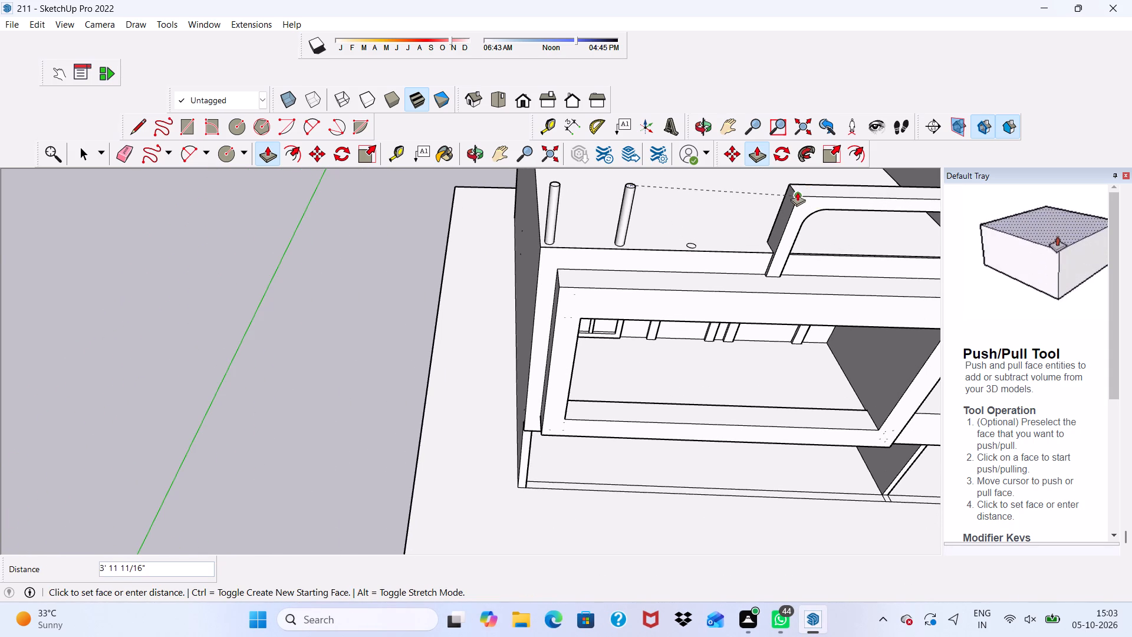
left_click(796, 184)
Push/Pull the circle nearest the rounded frame up about 3' 11 11/16" to the frame's top edge.
scroll(686, 228, "up", 9)
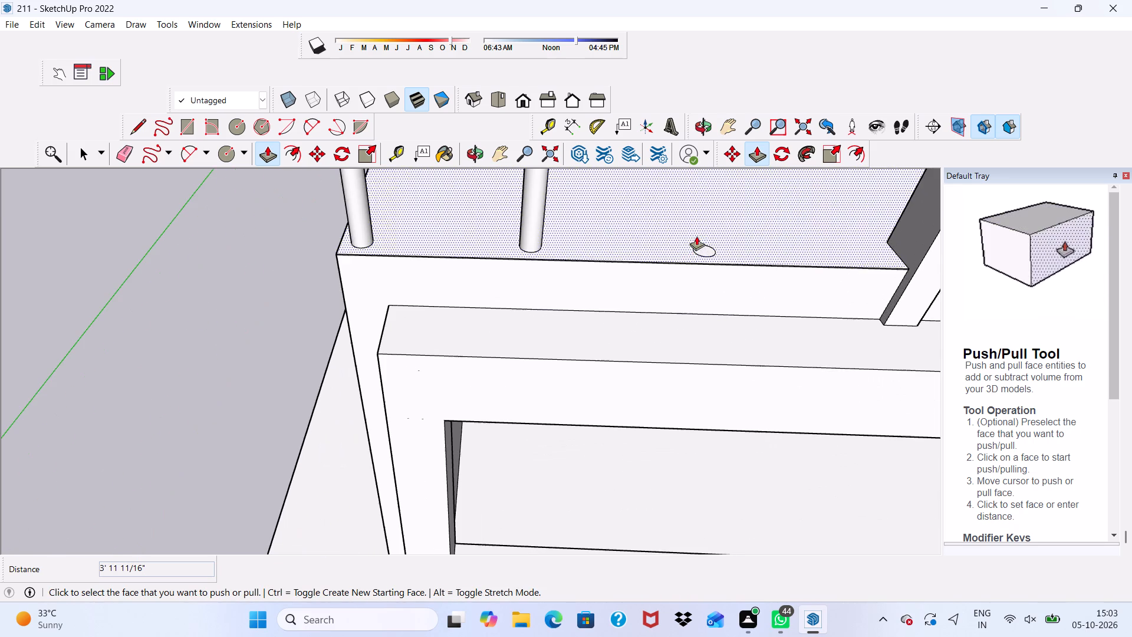
left_click(707, 247)
scroll(707, 232, "down", 9)
scroll(718, 238, "up", 1)
scroll(722, 243, "down", 6)
scroll(838, 203, "up", 1)
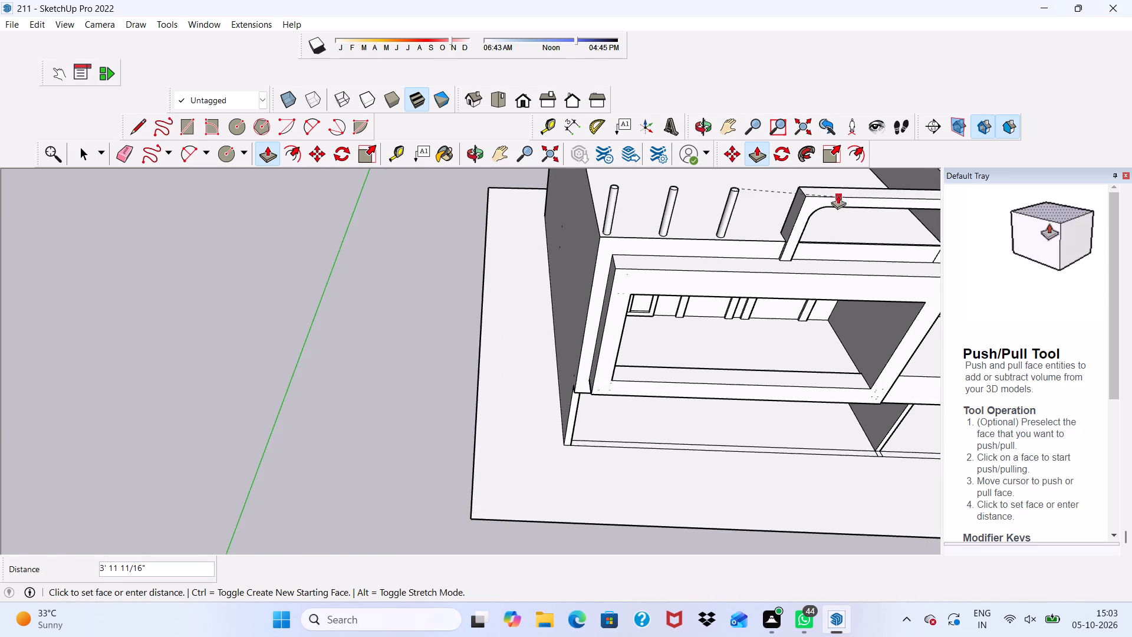
scroll(818, 189, "up", 1)
left_click(809, 188)
scroll(741, 229, "down", 4)
middle_click_drag(719, 262, 452, 295)
middle_click(437, 288)
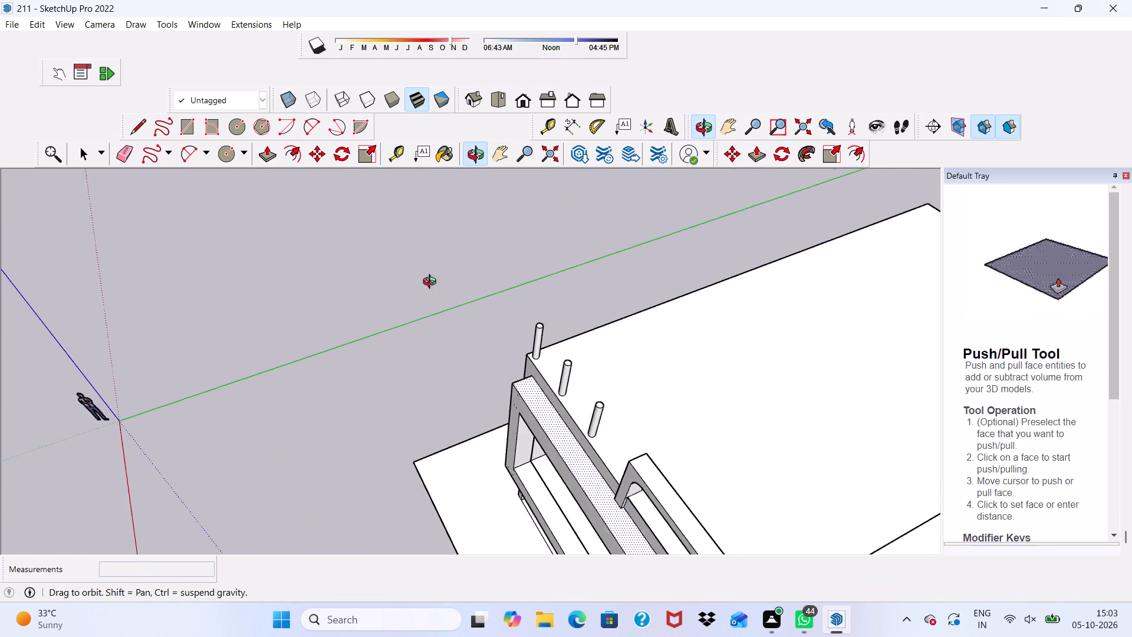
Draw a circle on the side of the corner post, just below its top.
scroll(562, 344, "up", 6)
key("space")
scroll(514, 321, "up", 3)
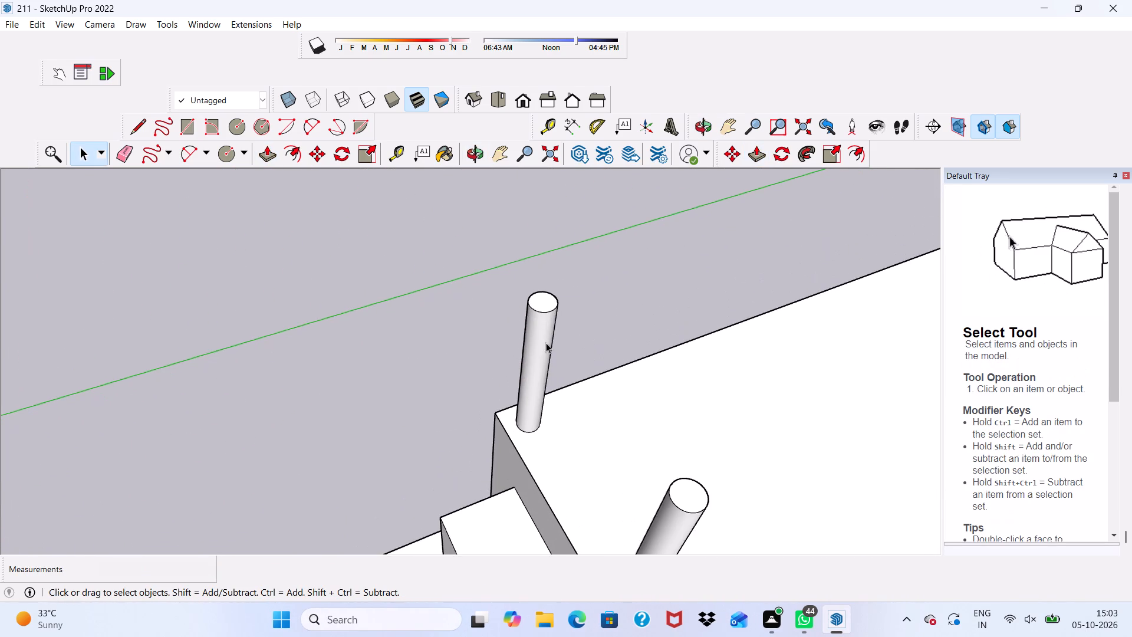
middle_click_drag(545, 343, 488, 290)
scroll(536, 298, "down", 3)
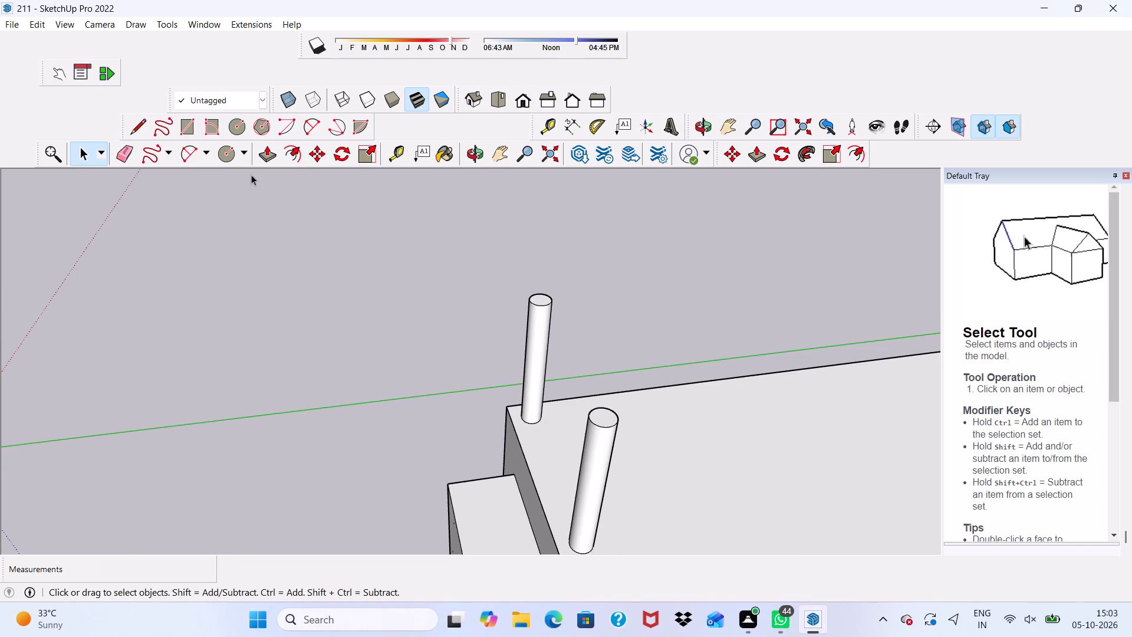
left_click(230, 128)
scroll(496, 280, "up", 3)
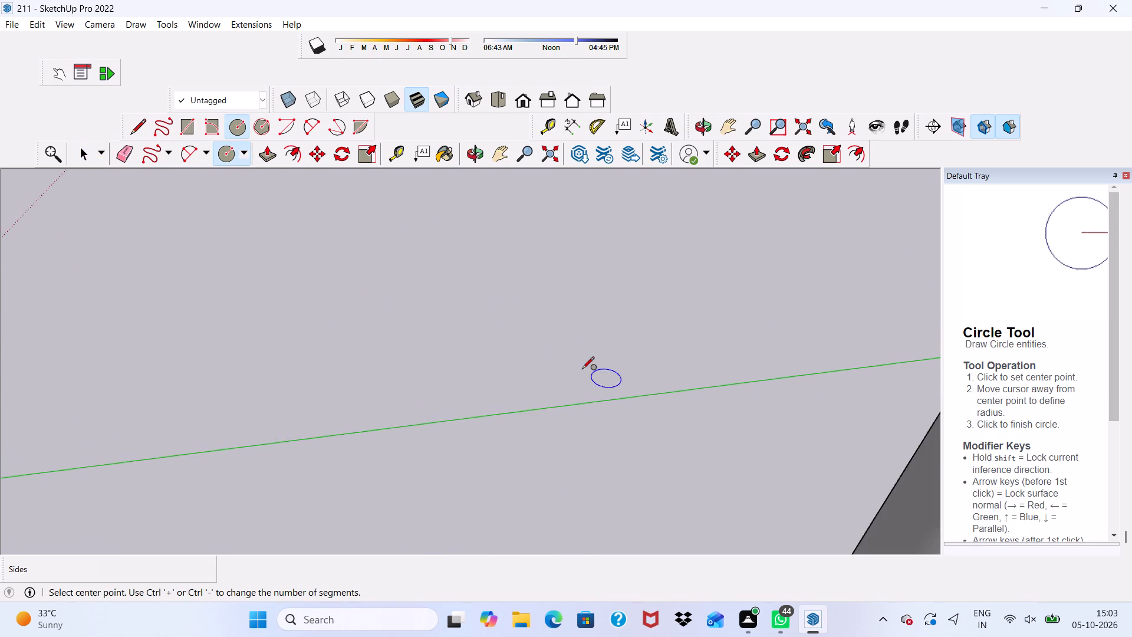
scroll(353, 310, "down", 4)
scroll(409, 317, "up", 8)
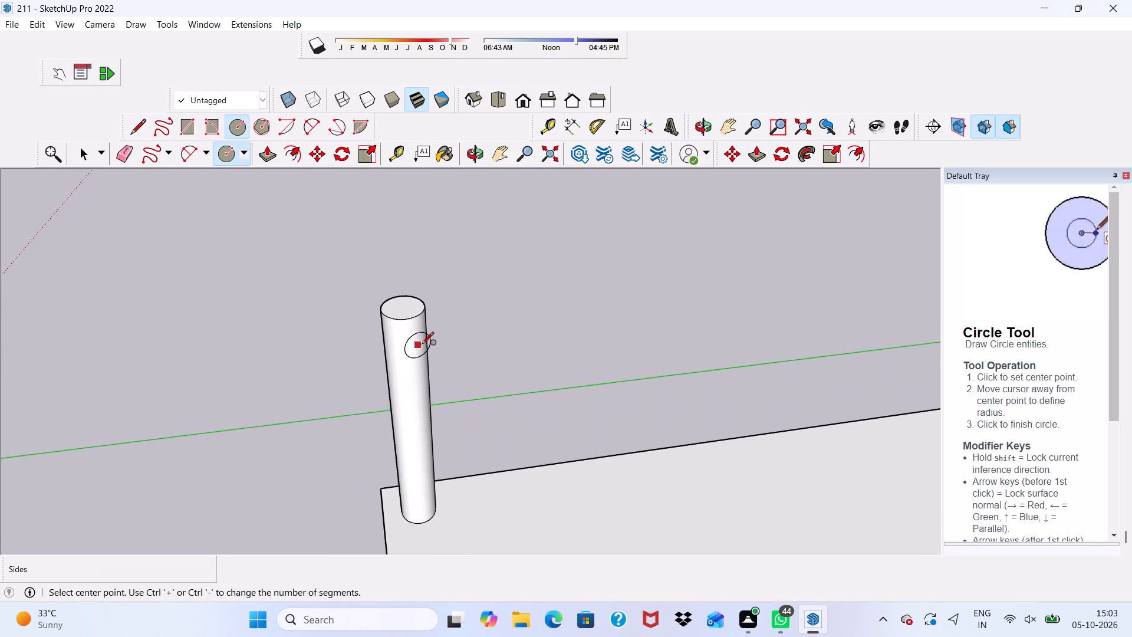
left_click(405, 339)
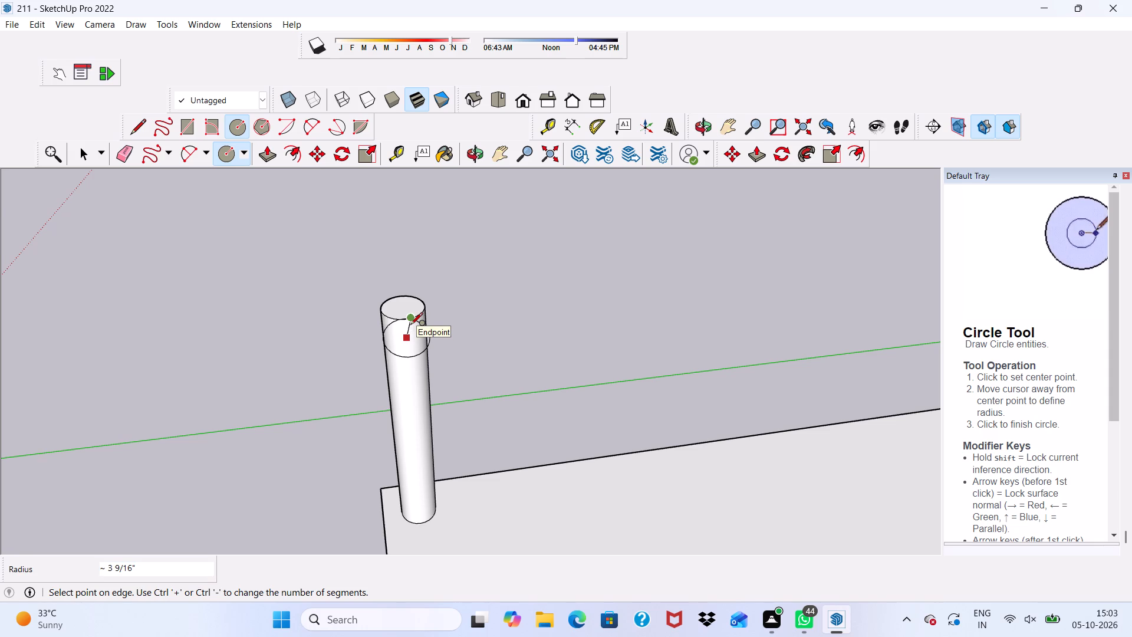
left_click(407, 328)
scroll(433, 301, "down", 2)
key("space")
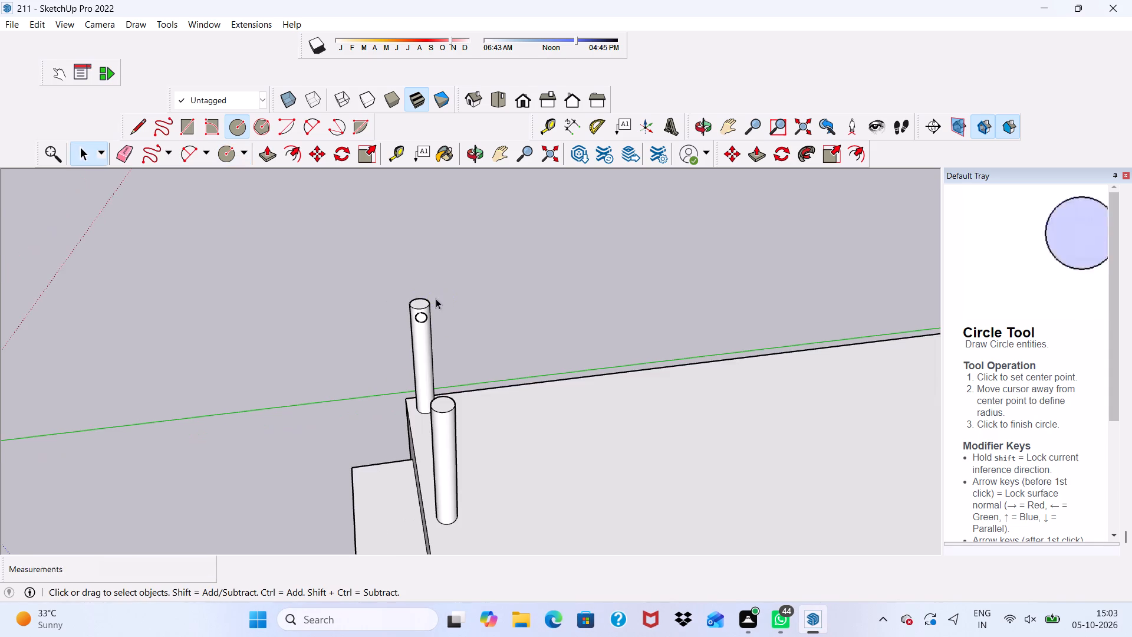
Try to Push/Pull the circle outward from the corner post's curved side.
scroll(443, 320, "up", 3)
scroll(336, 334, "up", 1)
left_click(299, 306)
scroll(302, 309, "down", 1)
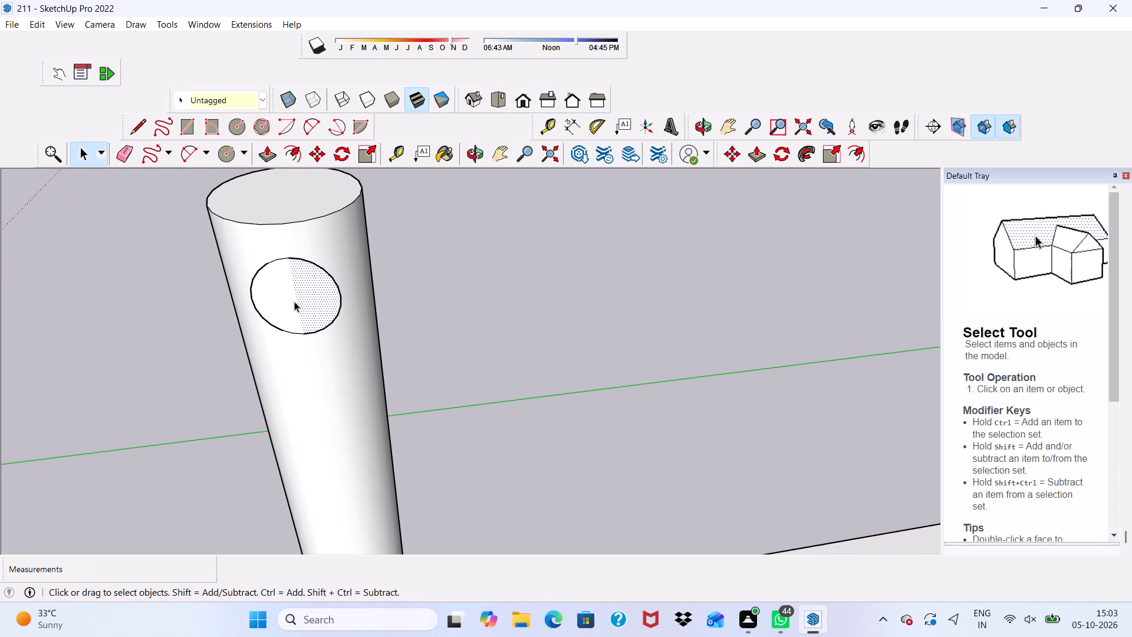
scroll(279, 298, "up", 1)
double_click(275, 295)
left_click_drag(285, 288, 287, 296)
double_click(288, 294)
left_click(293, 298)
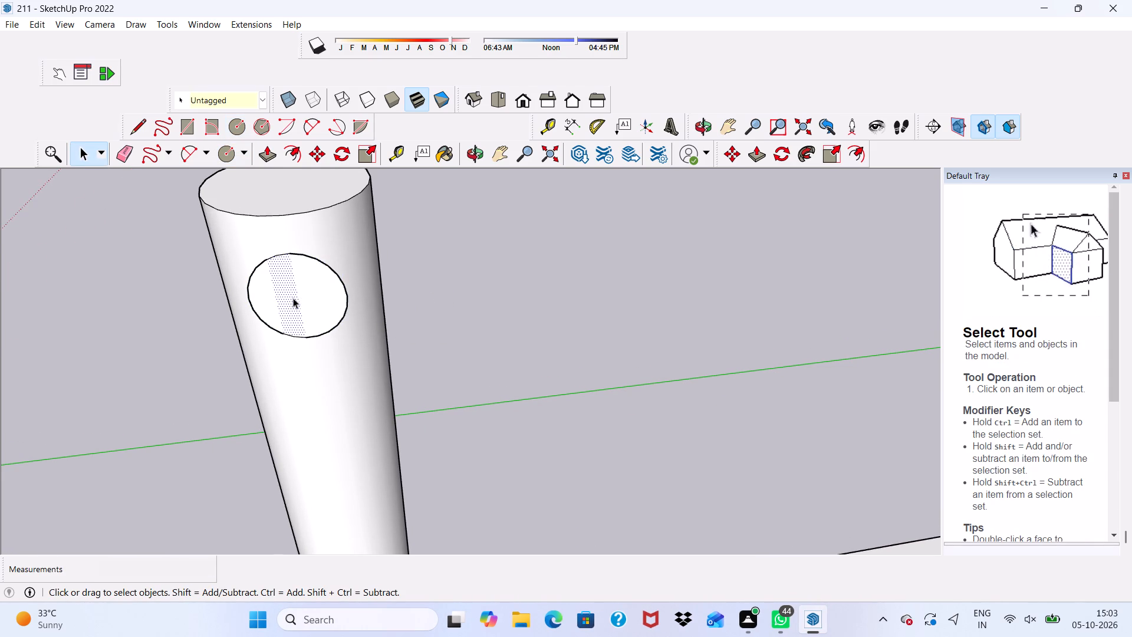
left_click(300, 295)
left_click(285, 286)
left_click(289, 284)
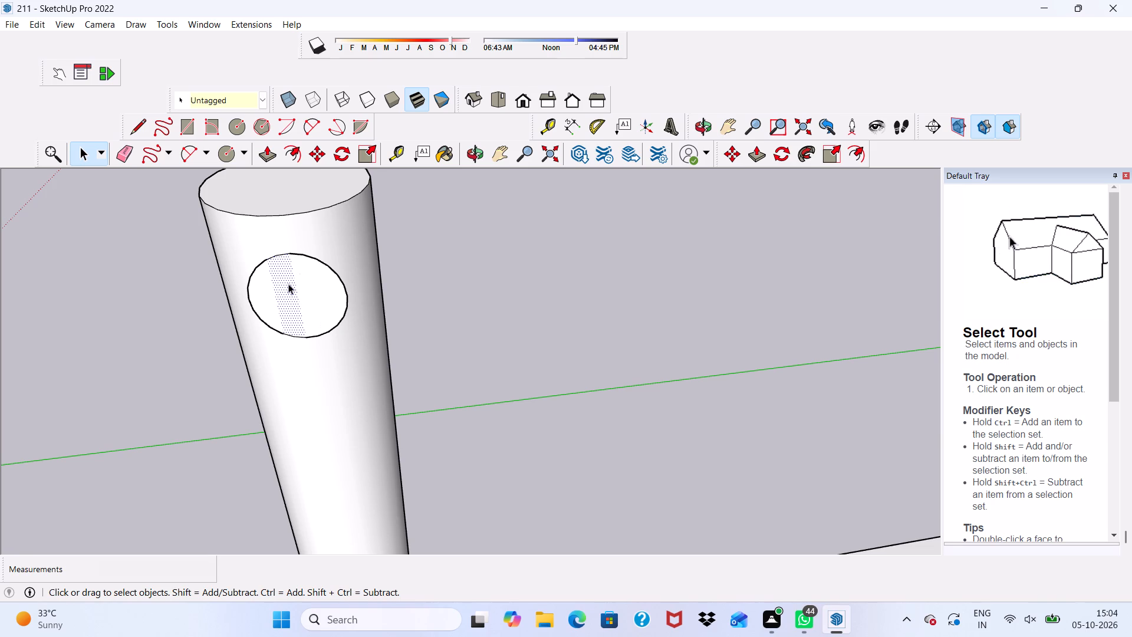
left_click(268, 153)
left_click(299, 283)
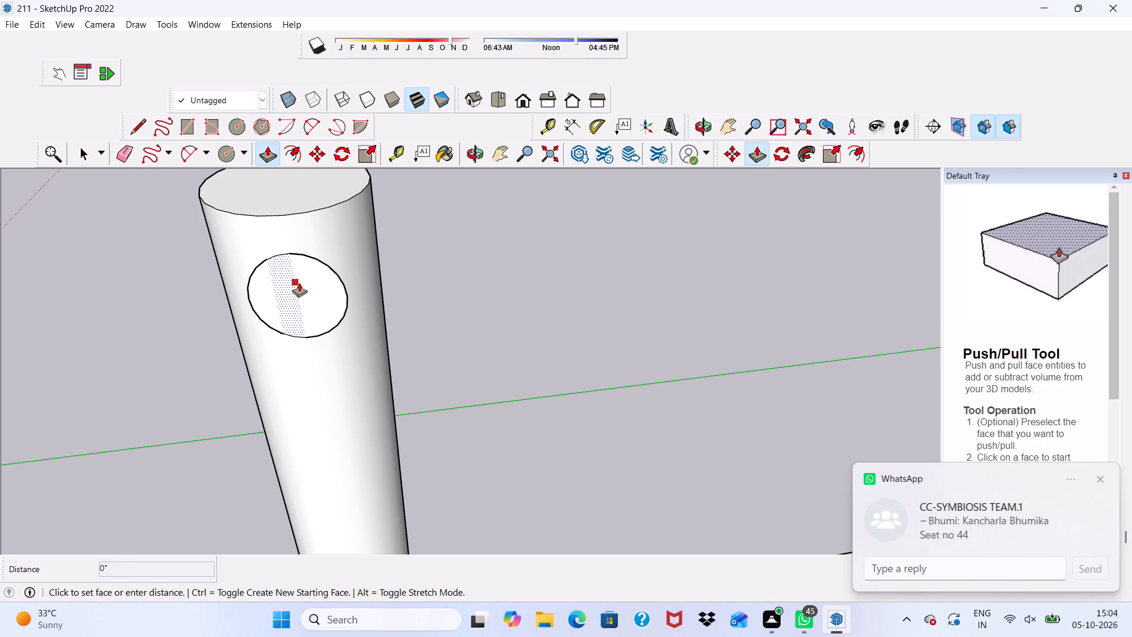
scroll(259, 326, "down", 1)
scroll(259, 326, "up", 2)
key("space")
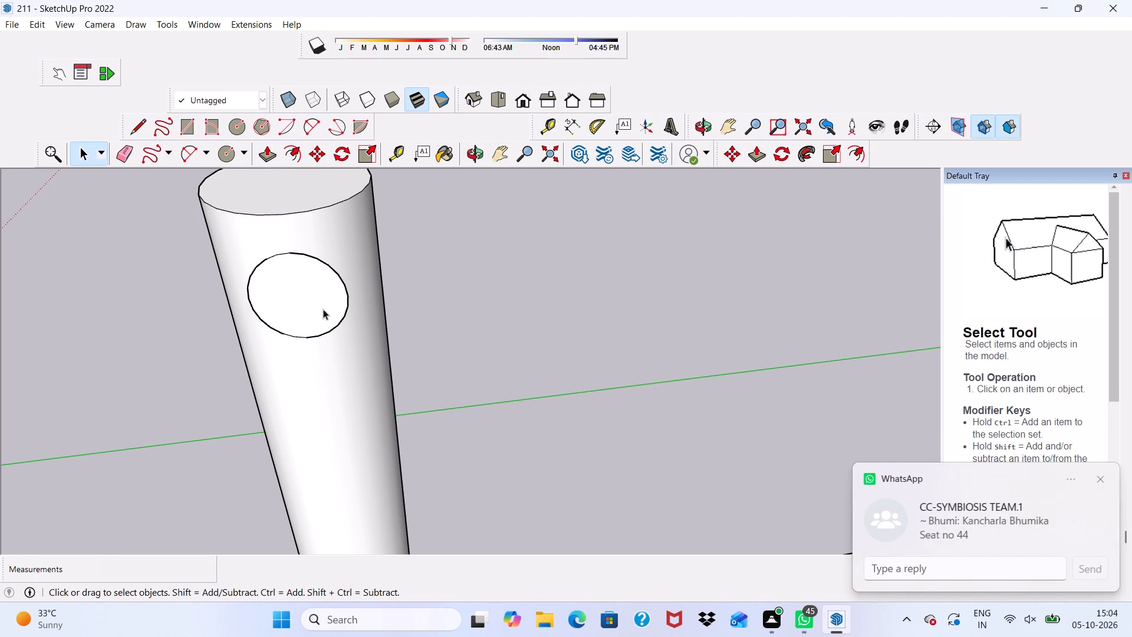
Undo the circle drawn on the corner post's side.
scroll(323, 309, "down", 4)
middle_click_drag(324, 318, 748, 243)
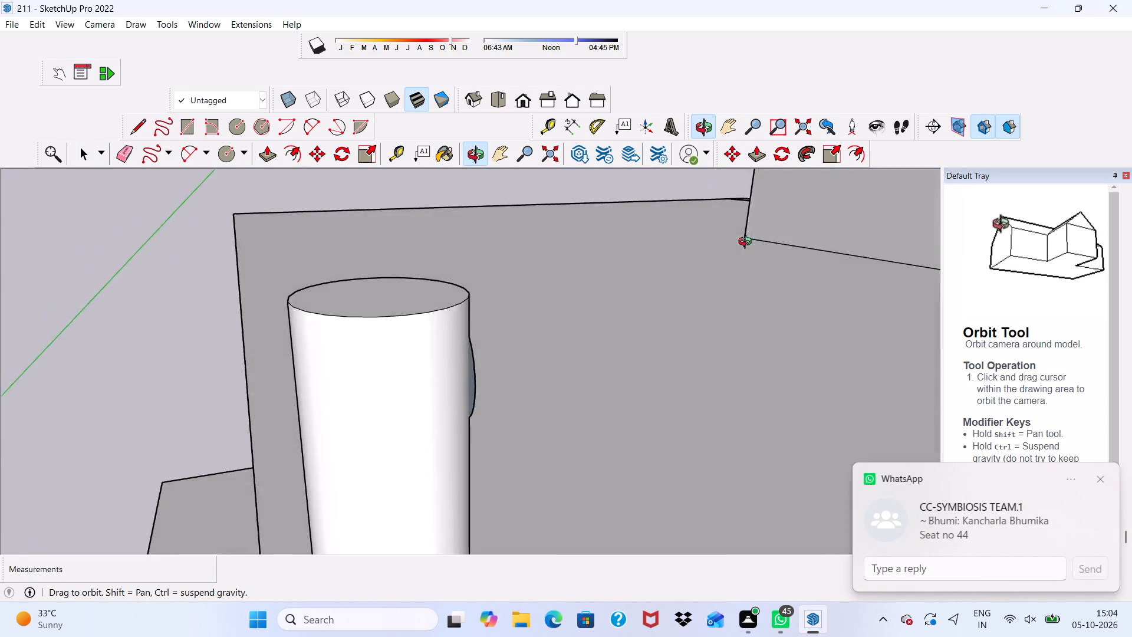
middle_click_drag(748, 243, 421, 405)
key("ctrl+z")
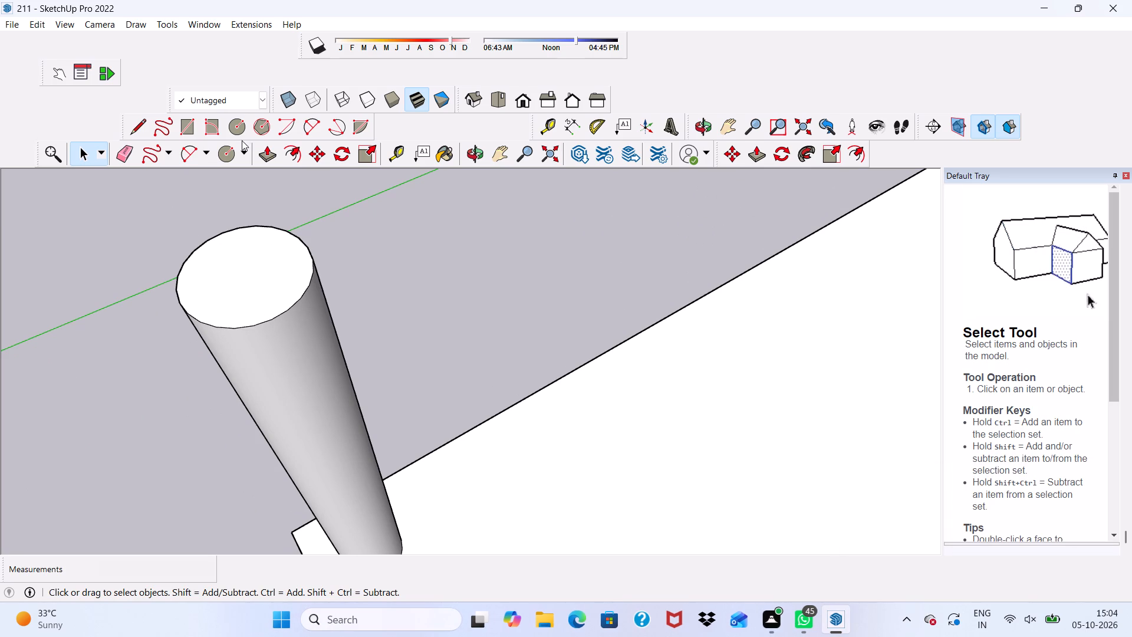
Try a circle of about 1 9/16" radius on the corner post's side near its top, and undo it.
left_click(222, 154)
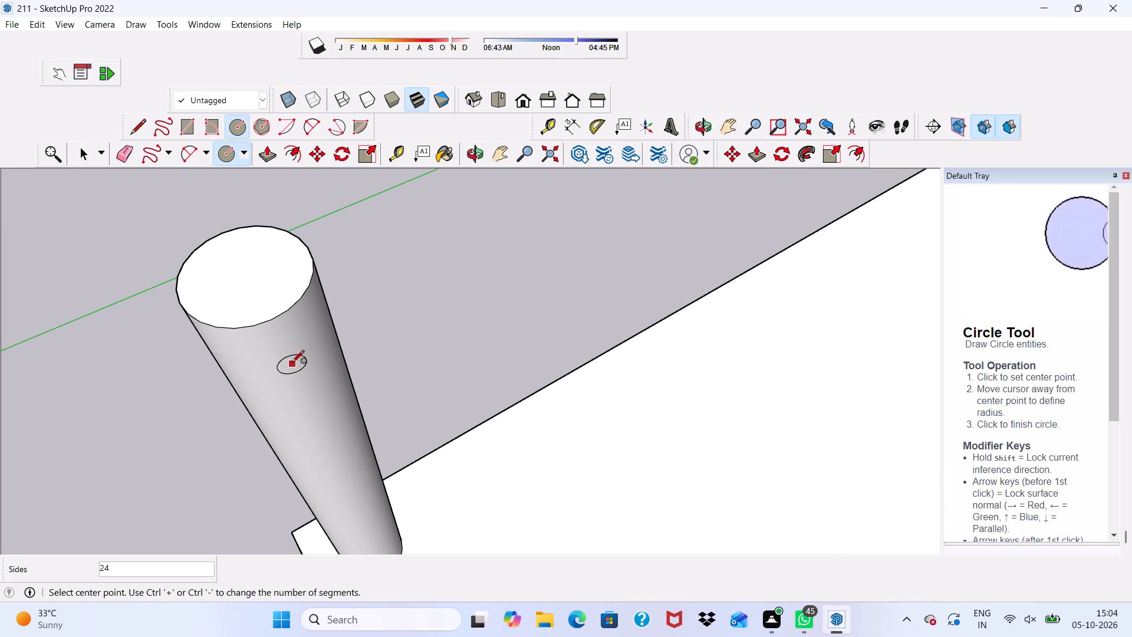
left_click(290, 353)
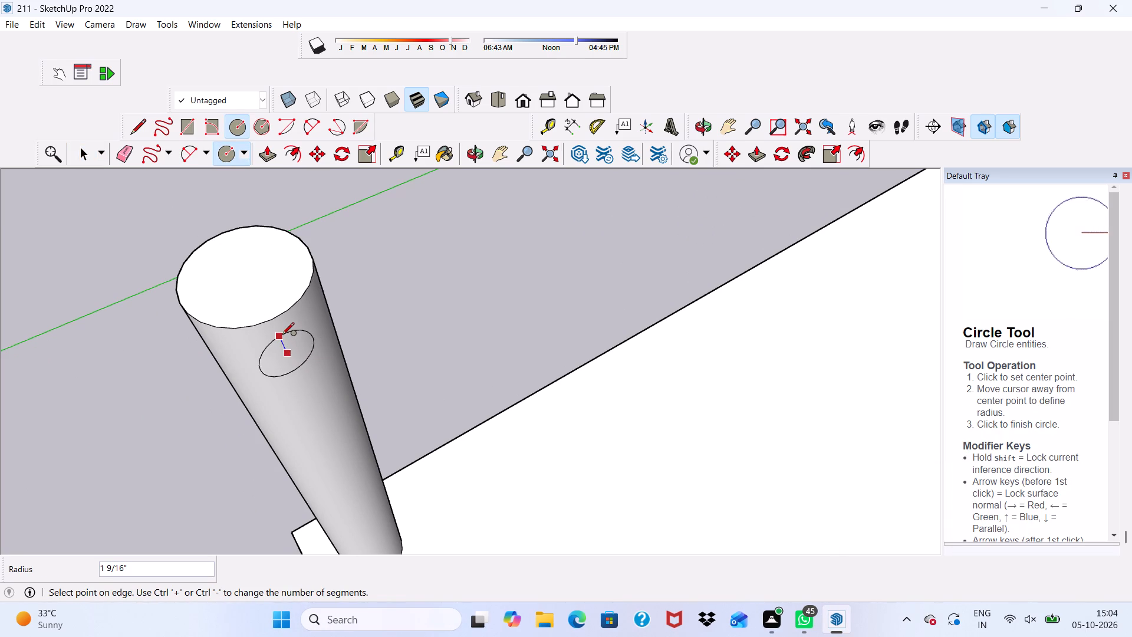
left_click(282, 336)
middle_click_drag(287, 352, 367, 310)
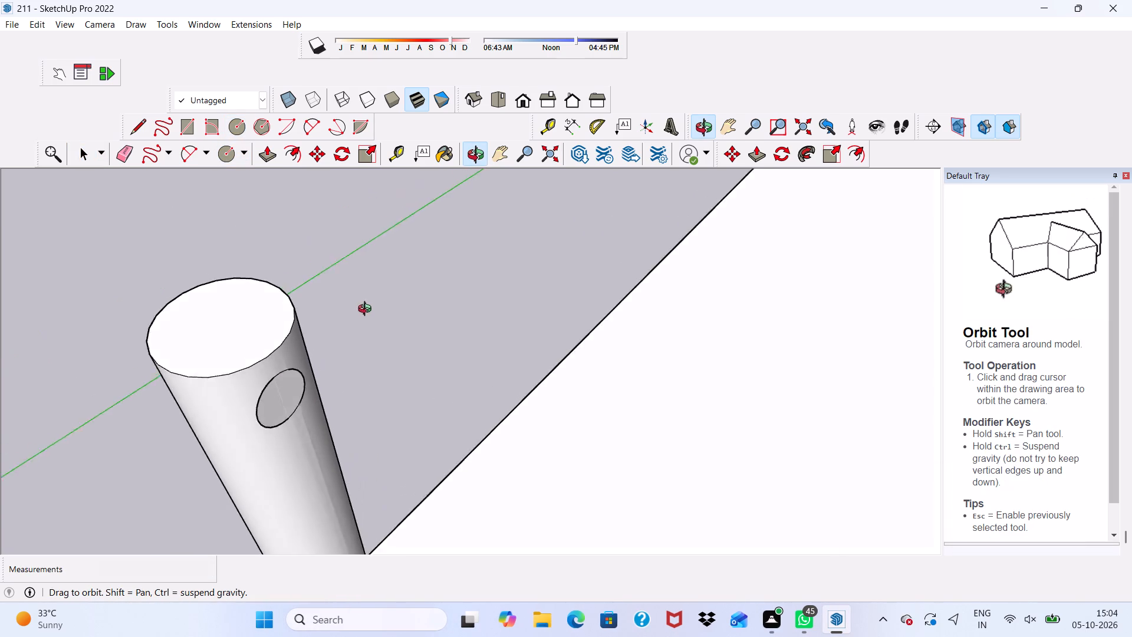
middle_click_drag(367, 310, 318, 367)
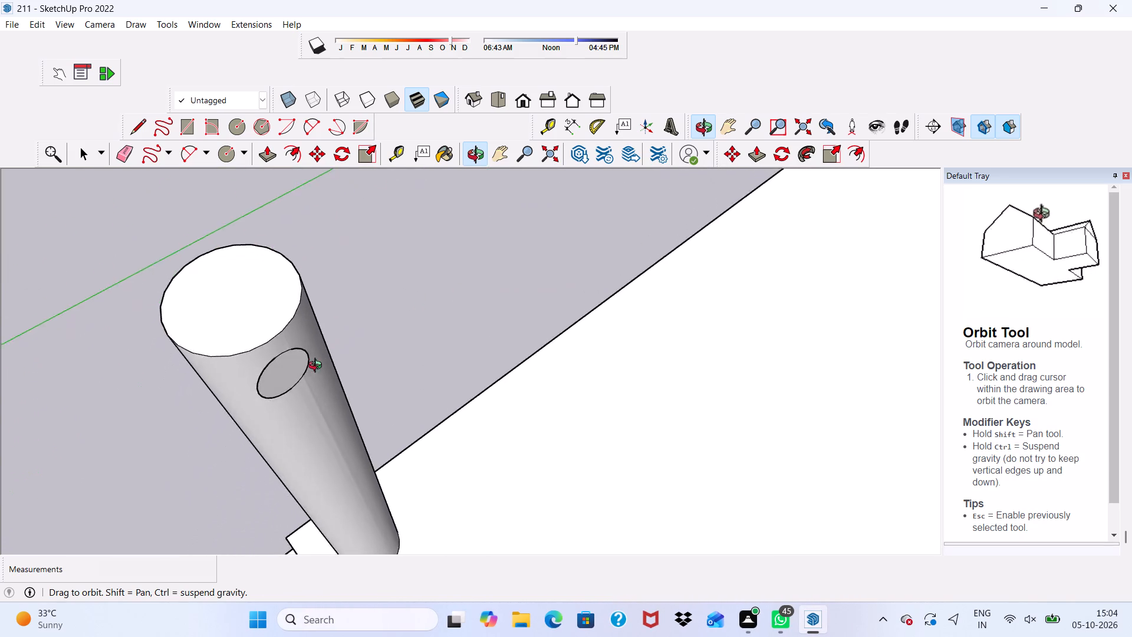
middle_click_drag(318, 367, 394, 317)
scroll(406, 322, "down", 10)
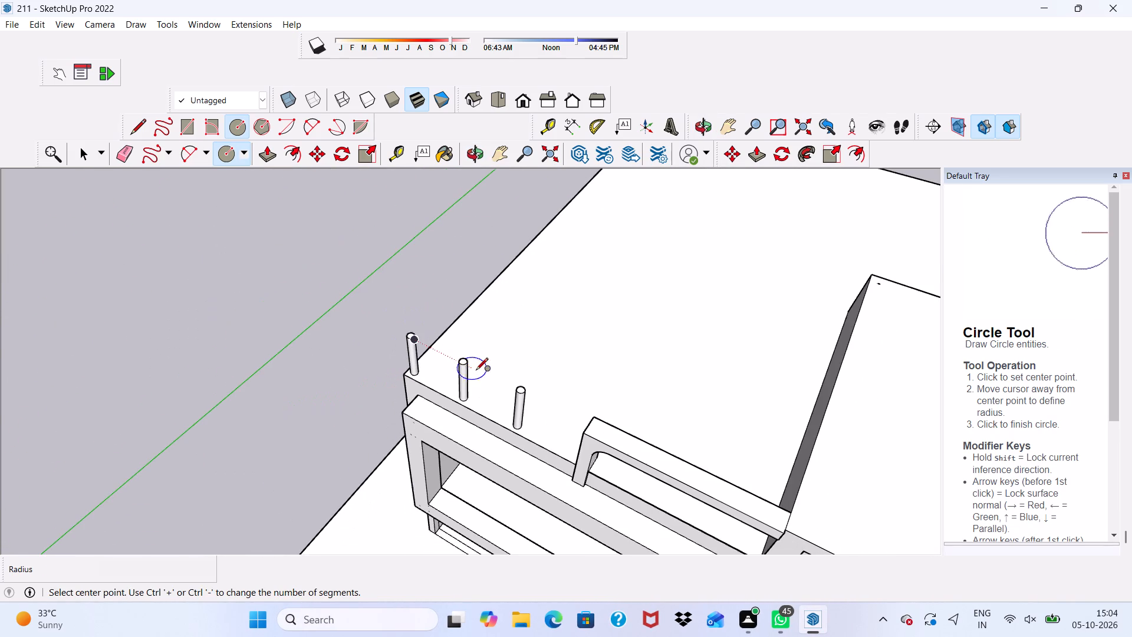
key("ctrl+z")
Examine the three posts and the side face of the rounded frame from the front and the side.
scroll(471, 408, "down", 1)
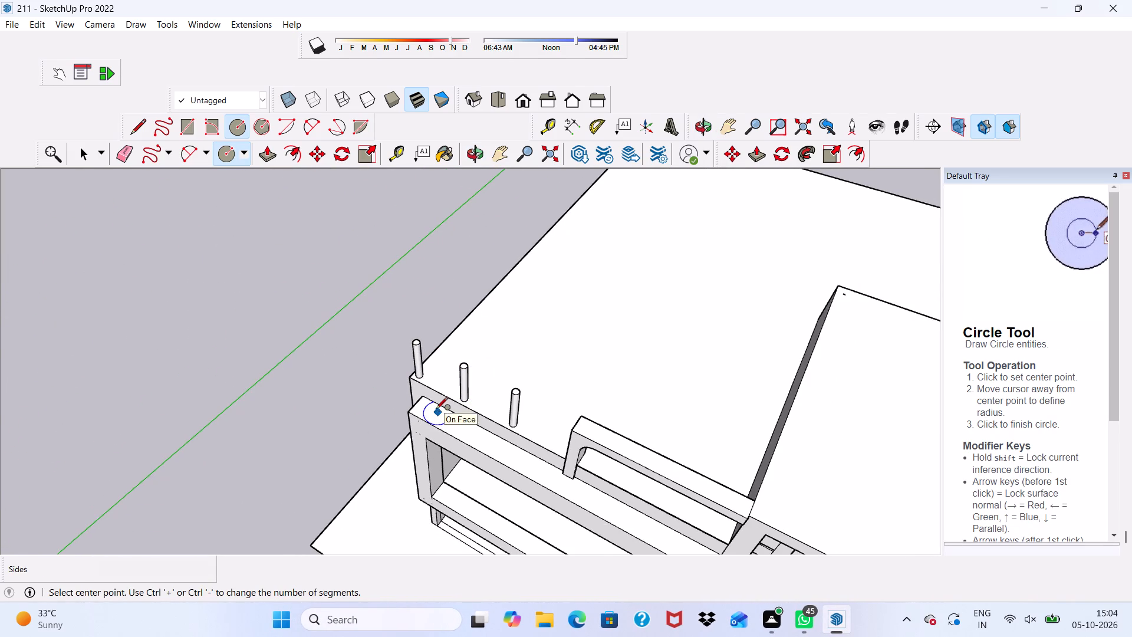
scroll(435, 405, "down", 2)
key("space")
middle_click_drag(415, 388, 519, 284)
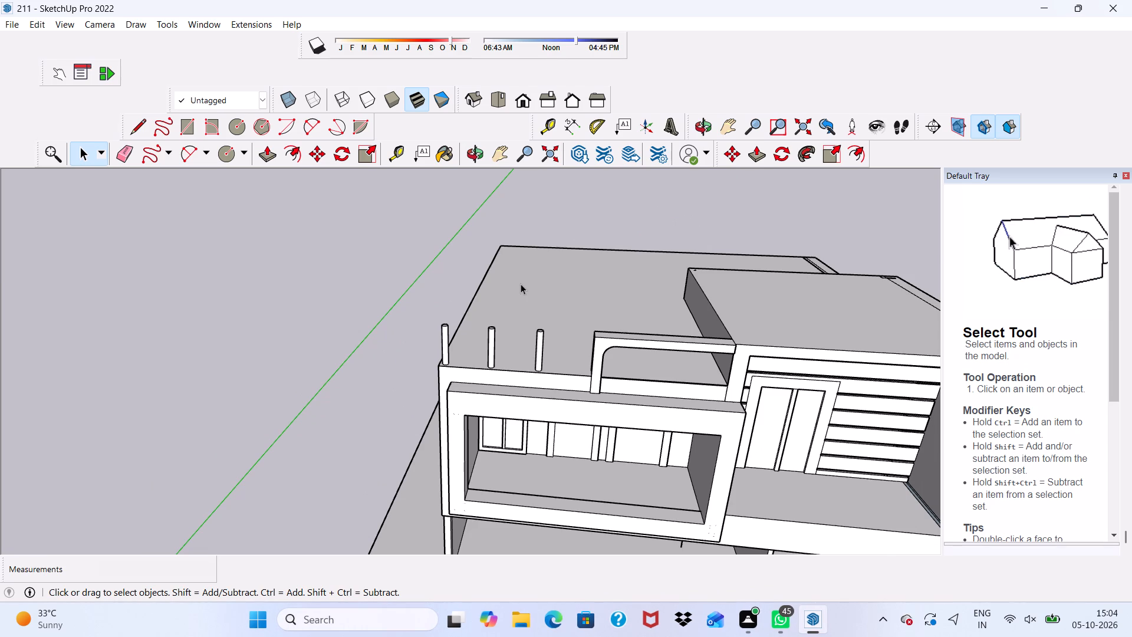
scroll(558, 350, "down", 1)
scroll(582, 384, "up", 1)
scroll(578, 398, "down", 2)
middle_click_drag(514, 408, 512, 408)
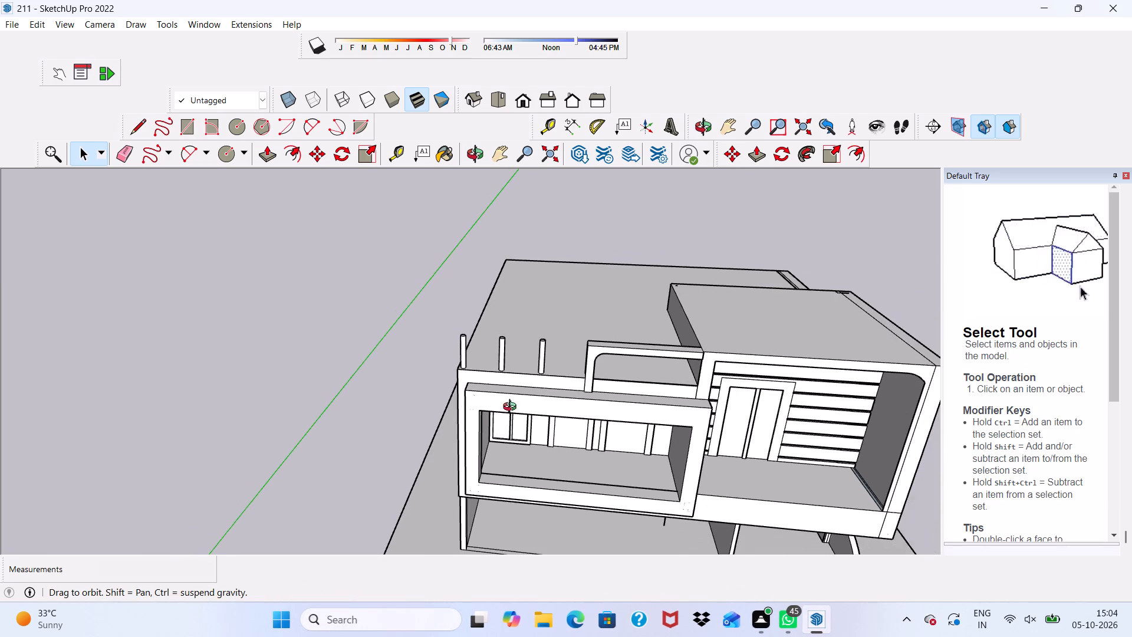
middle_click_drag(512, 408, 561, 352)
middle_click_drag(560, 352, 552, 353)
scroll(442, 323, "up", 5)
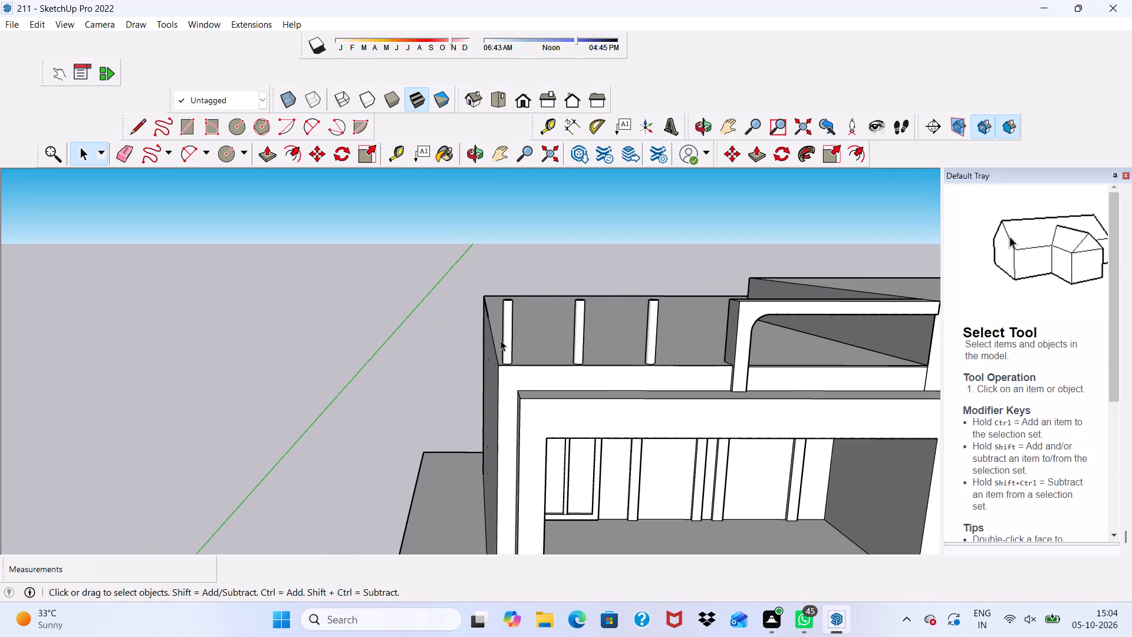
scroll(501, 338, "up", 2)
scroll(508, 340, "down", 3)
middle_click_drag(568, 343, 701, 341)
scroll(725, 300, "up", 3)
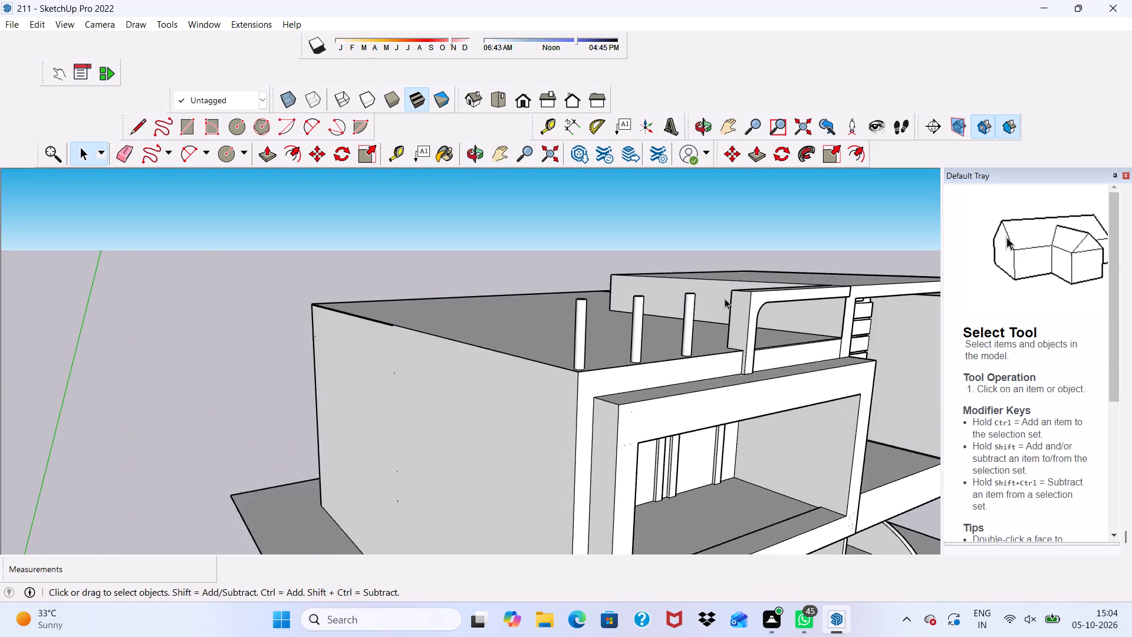
scroll(725, 298, "up", 6)
scroll(732, 303, "down", 3)
middle_click_drag(758, 295, 719, 293)
middle_click(719, 293)
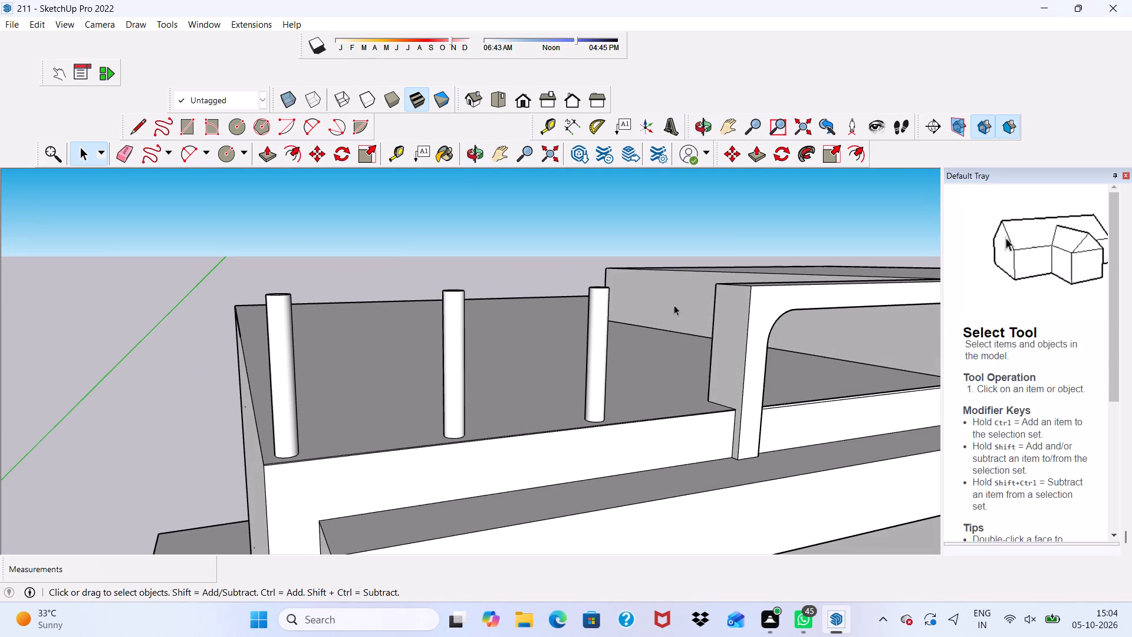
Draw a circle of about 3 1/8" radius near the top of the rounded frame's side face, facing the posts.
left_click(231, 150)
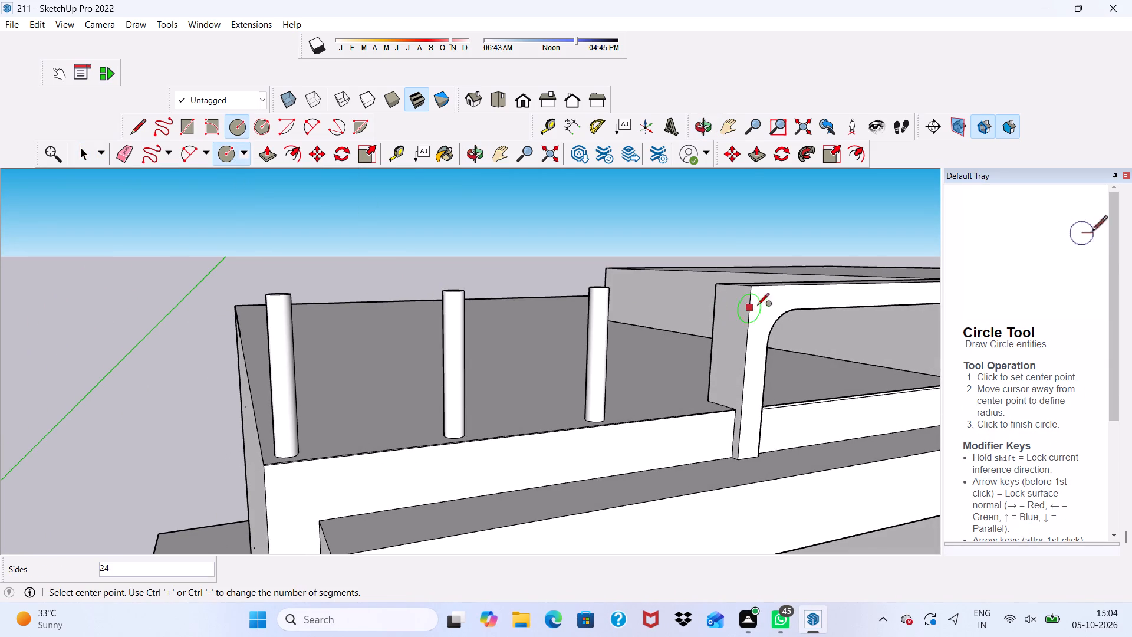
scroll(712, 291, "up", 4)
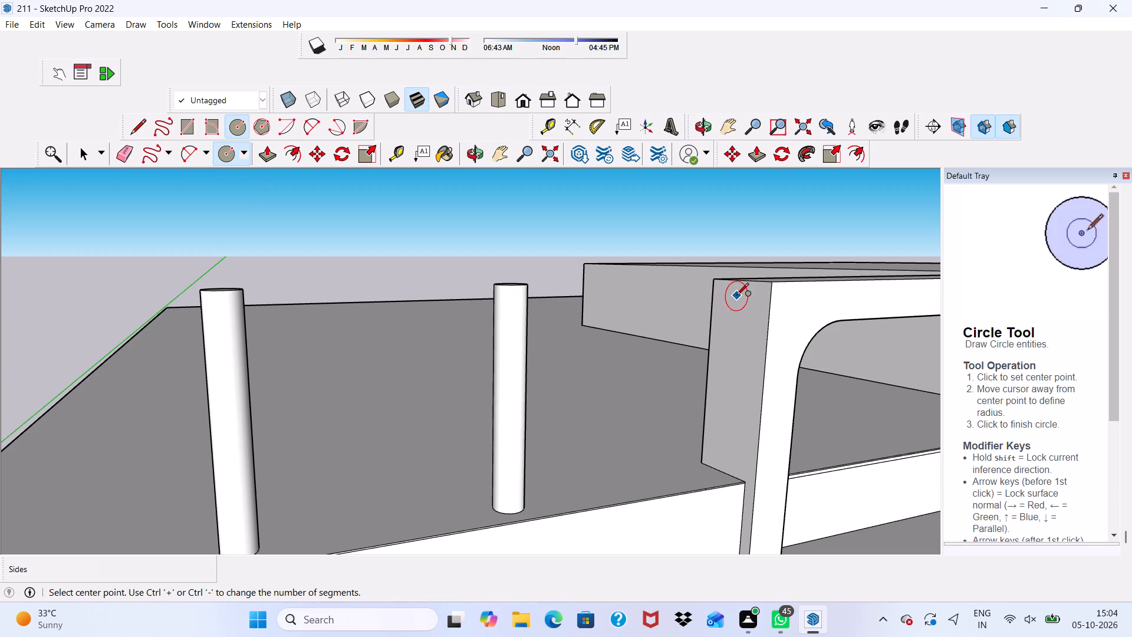
left_click(736, 295)
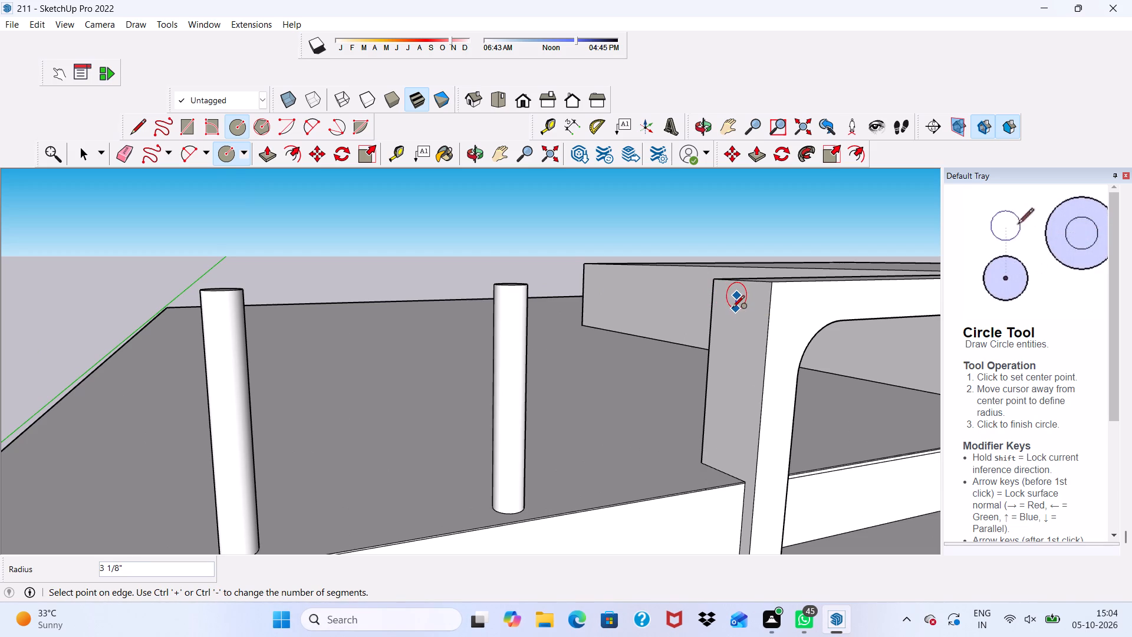
left_click(732, 308)
scroll(732, 329, "down", 1)
key("space")
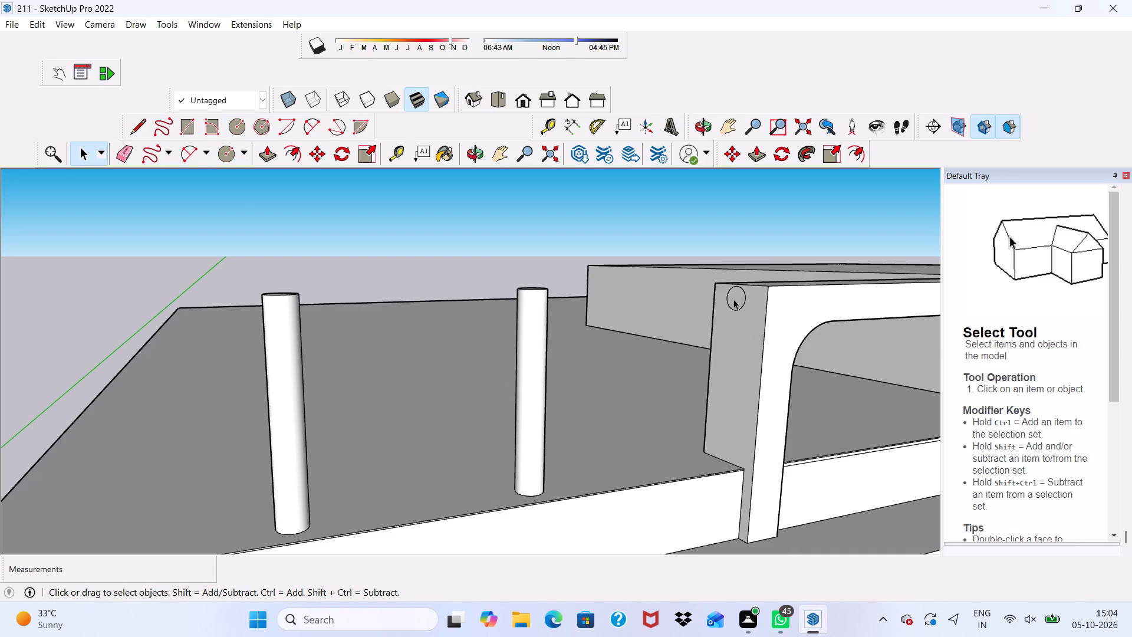
Copy the circle three times down the frame's side face to form a column, moving the first two copies about 9 5/8" and 1'.
left_click(733, 299)
left_click_drag(733, 300, 735, 306)
left_click(302, 148)
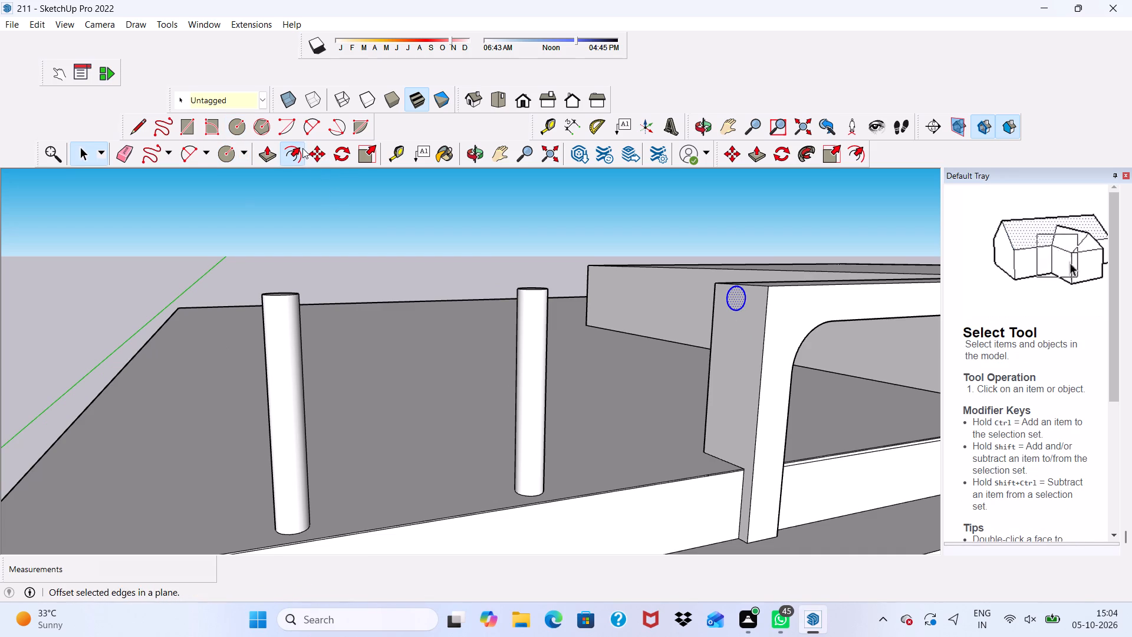
left_click(320, 147)
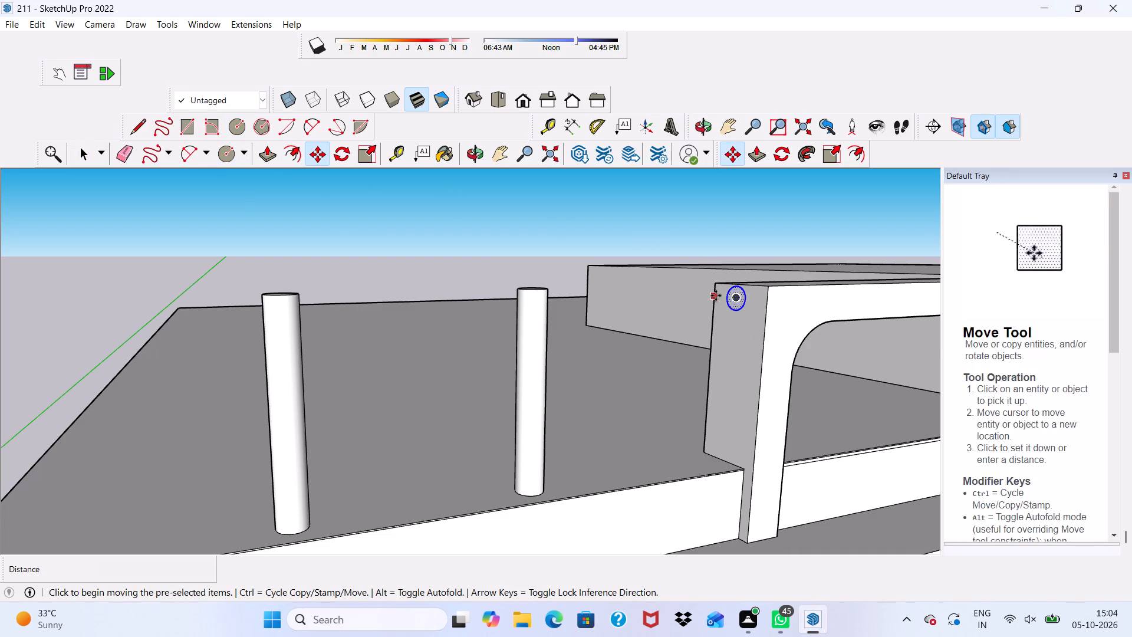
left_click(738, 307)
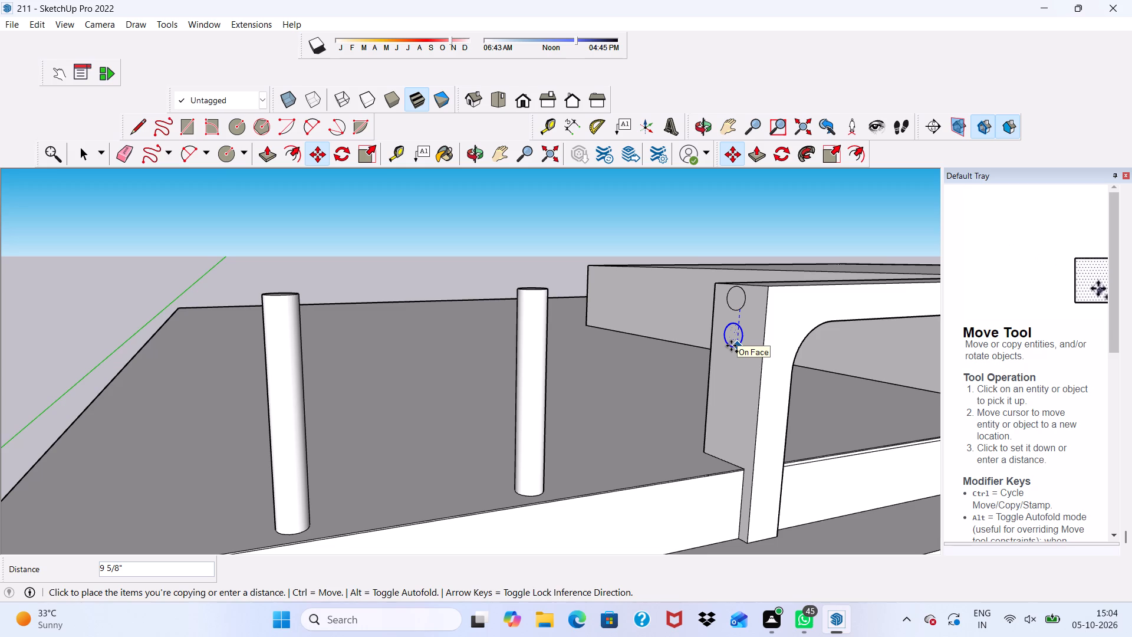
left_click(731, 346)
left_click(734, 340)
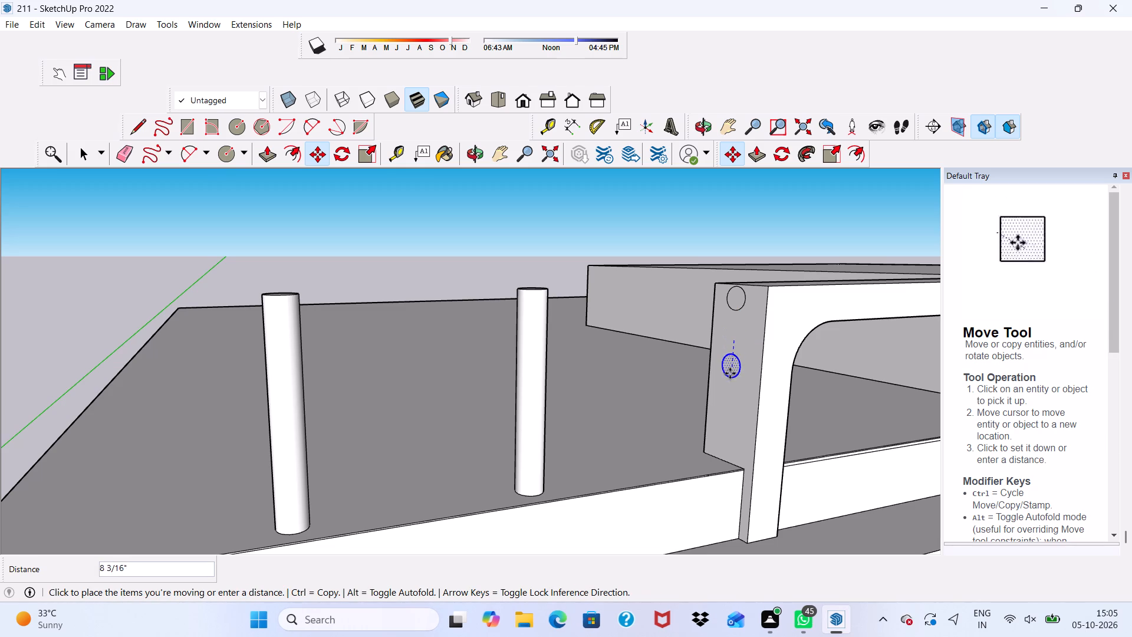
left_click(727, 385)
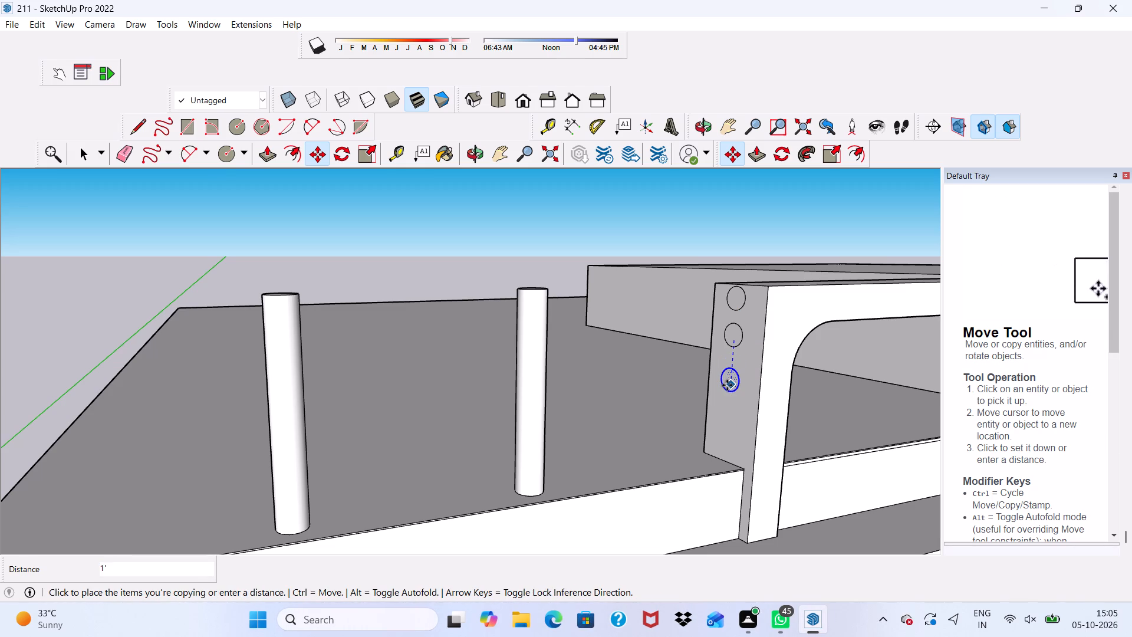
left_click(727, 385)
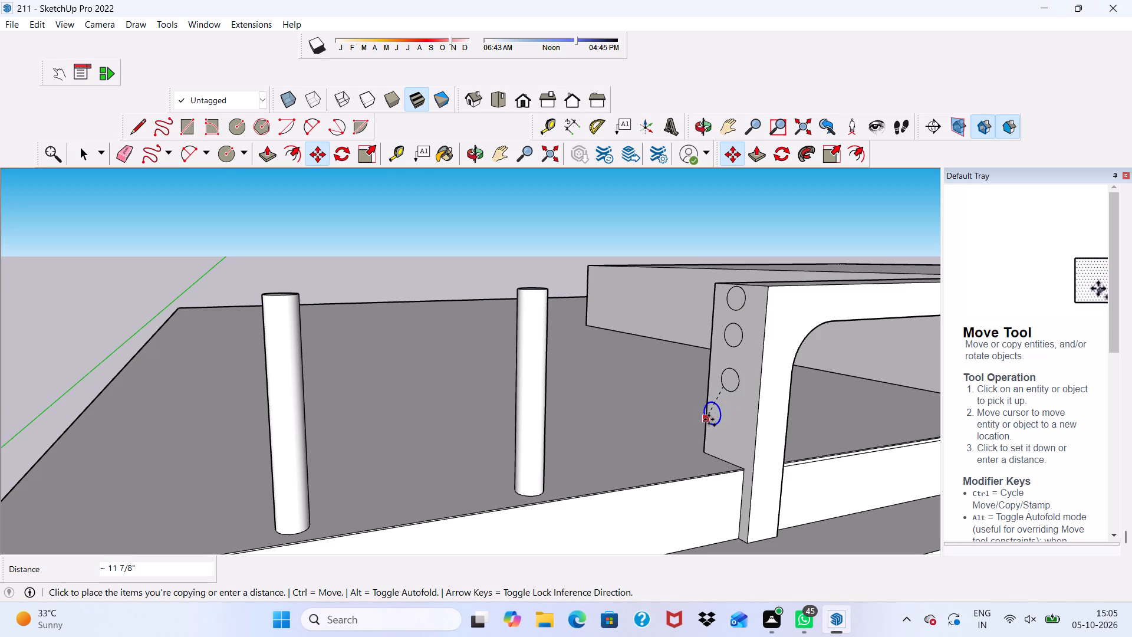
left_click(714, 423)
scroll(682, 389, "down", 4)
key("space")
scroll(717, 330, "up", 2)
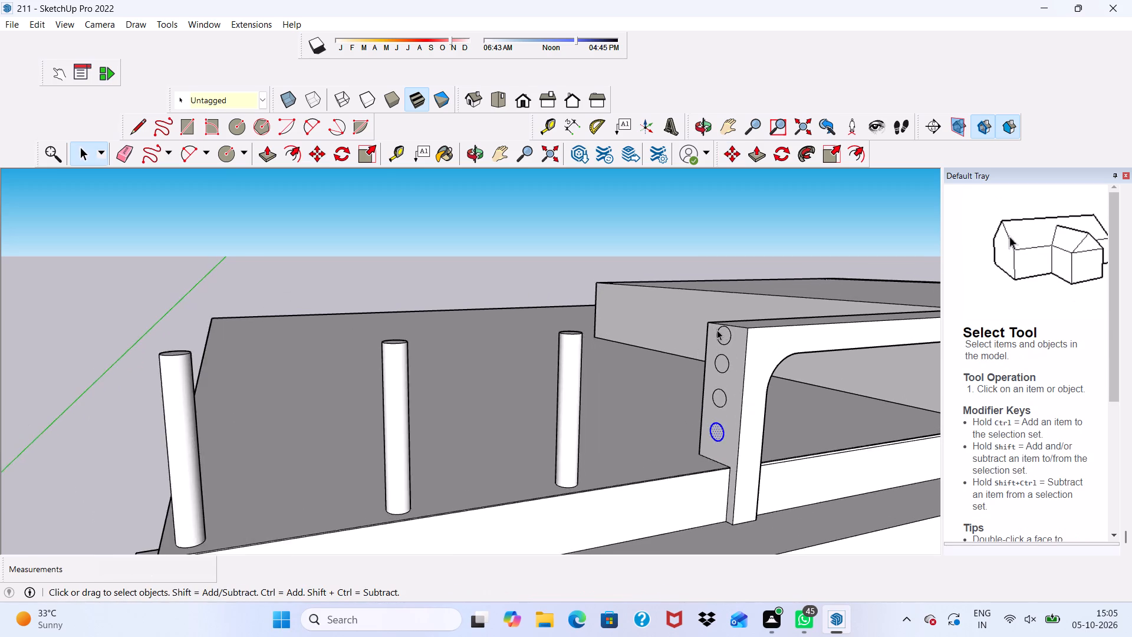
Extrude the top circle on the rounded frame's side through the three posts by about 14' 3 1/16" as the top rail.
scroll(717, 330, "up", 4)
left_click(726, 342)
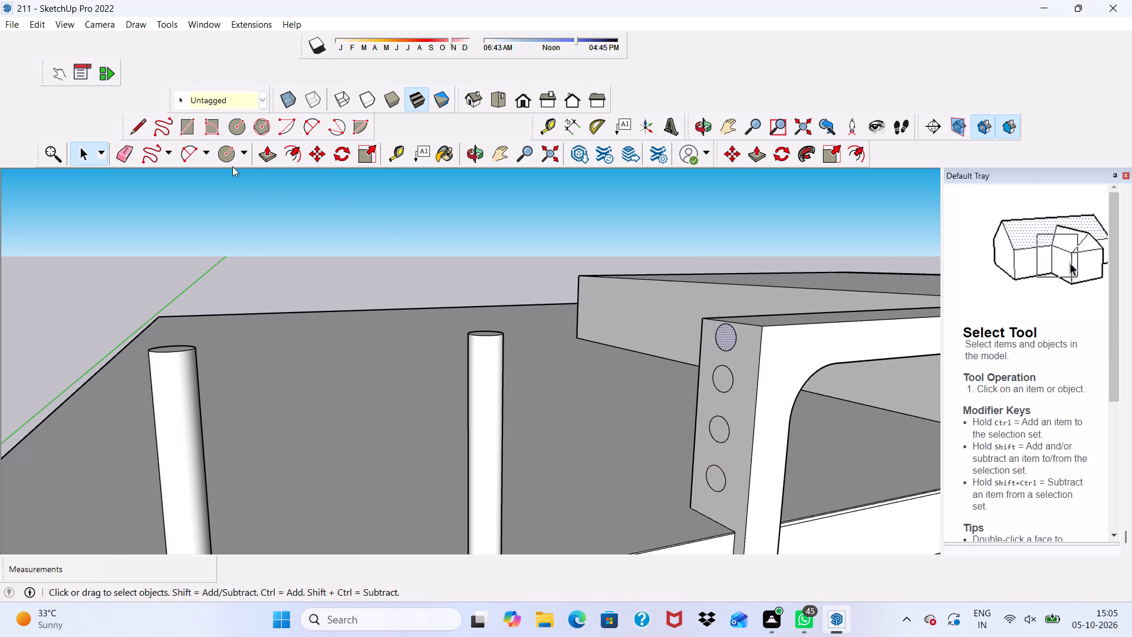
left_click(262, 149)
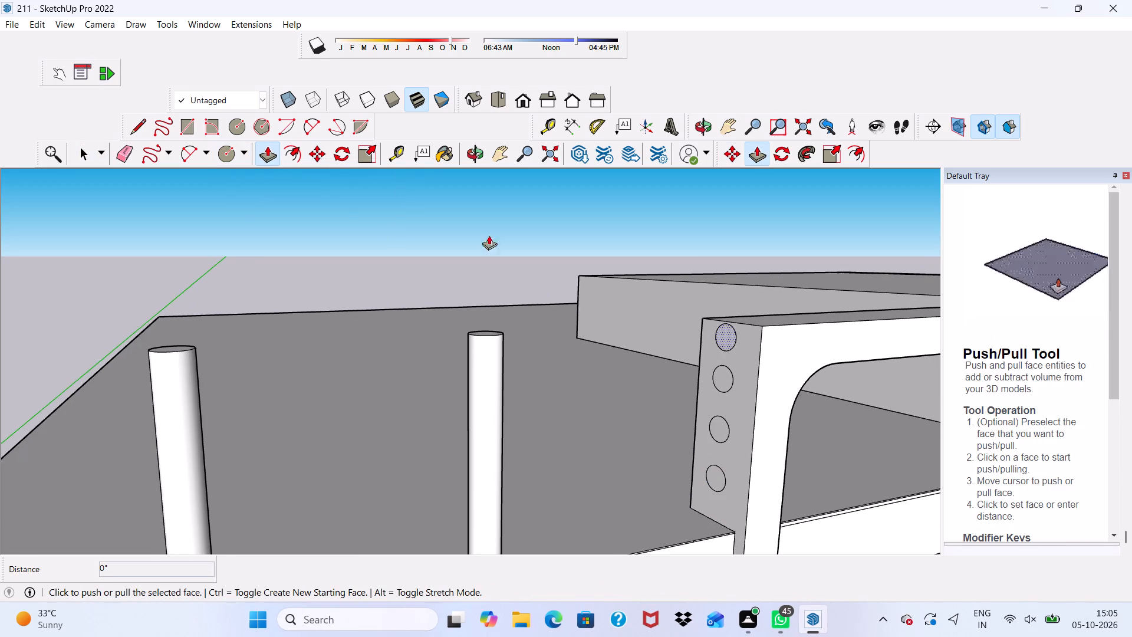
scroll(528, 290, "down", 3)
scroll(610, 299, "up", 4)
left_click(632, 346)
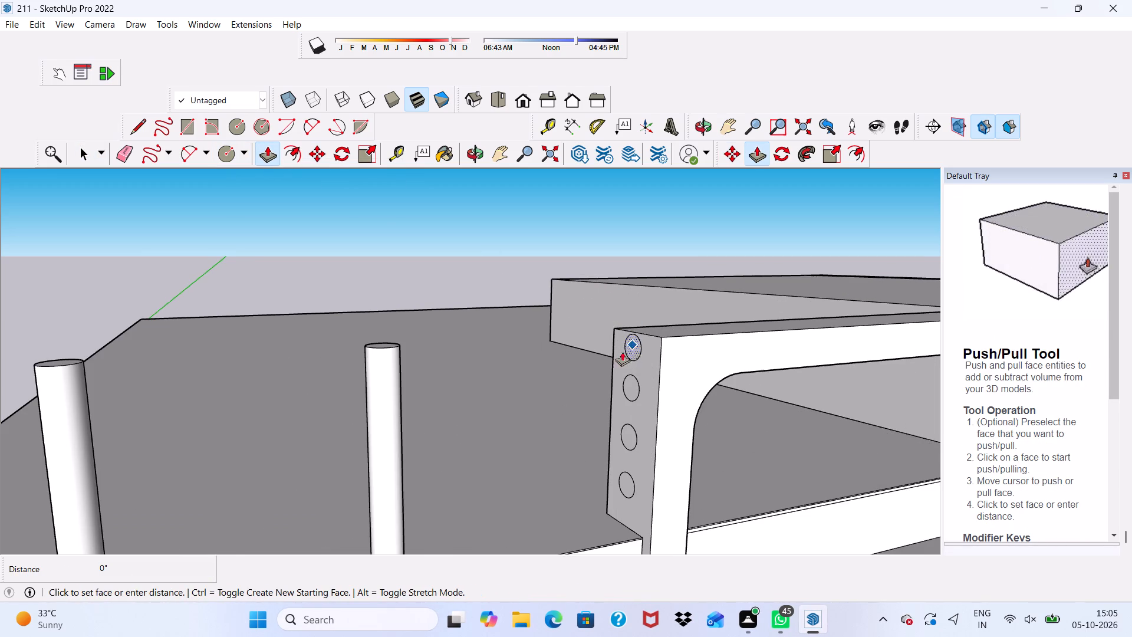
scroll(620, 353, "down", 6)
scroll(542, 374, "up", 1)
scroll(542, 377, "down", 3)
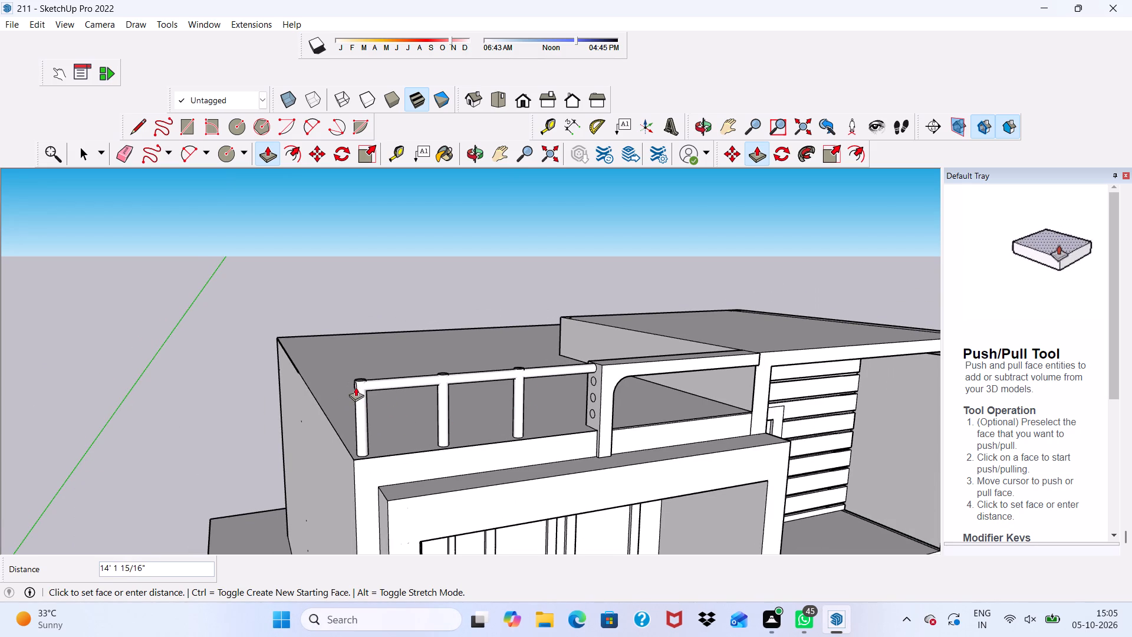
left_click(354, 388)
Extrude the second circle from the top through the posts by 14' 3 1/16", level with the top rail's end.
scroll(361, 398, "up", 3)
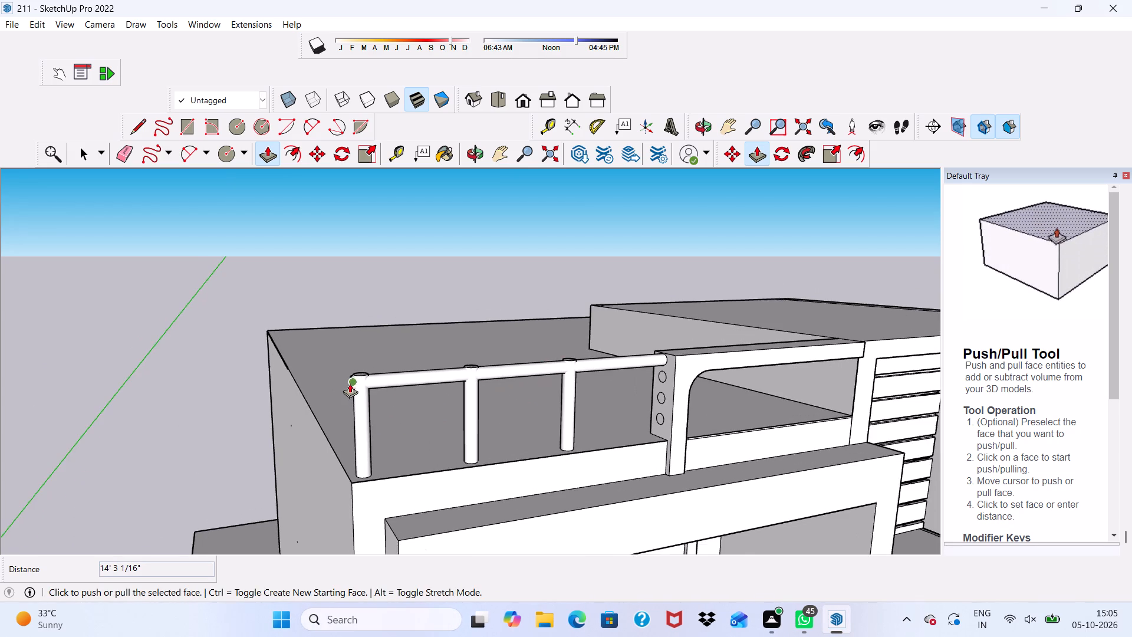
scroll(349, 384, "up", 1)
scroll(338, 377, "down", 3)
middle_click_drag(450, 362, 537, 350)
scroll(628, 366, "up", 4)
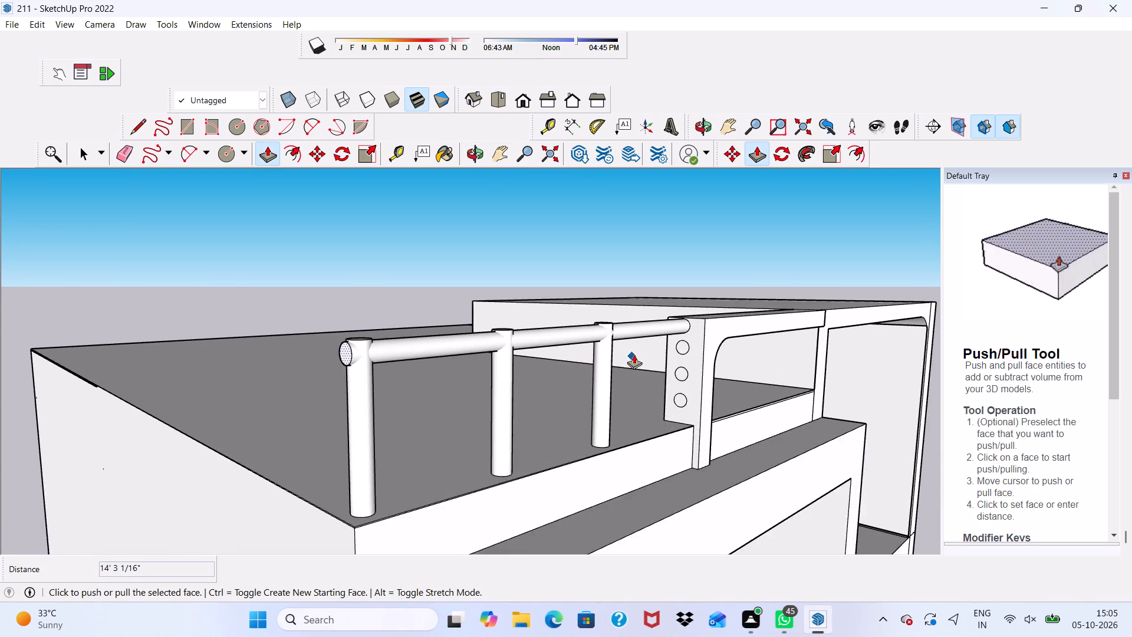
scroll(689, 329, "up", 3)
key("space")
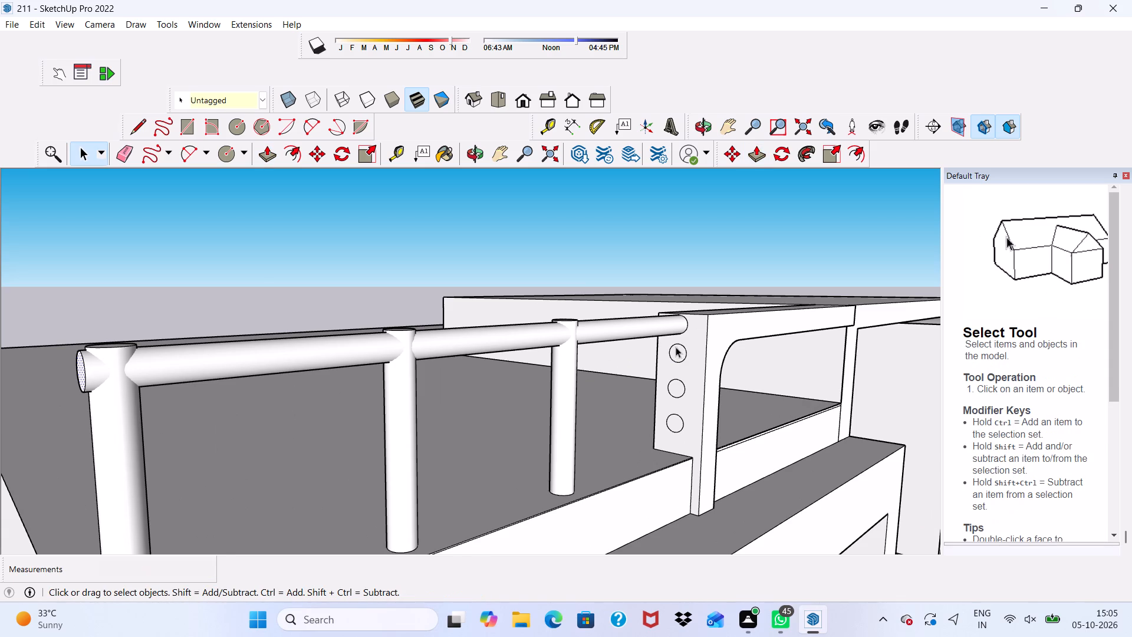
left_click(677, 349)
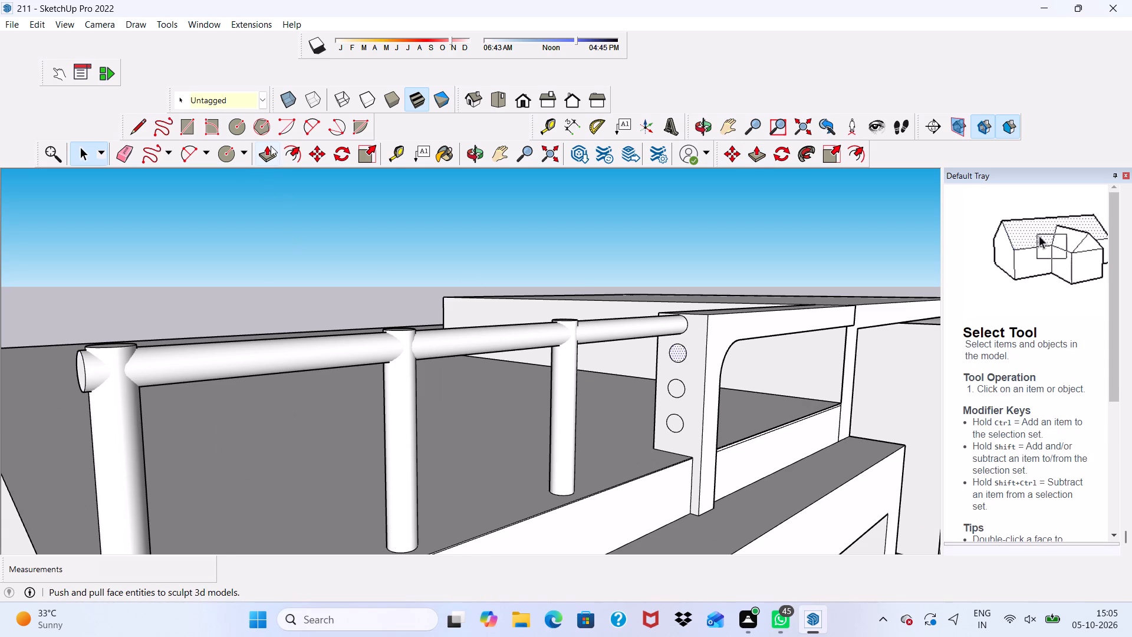
left_click(269, 151)
scroll(412, 211, "down", 1)
scroll(574, 314, "up", 2)
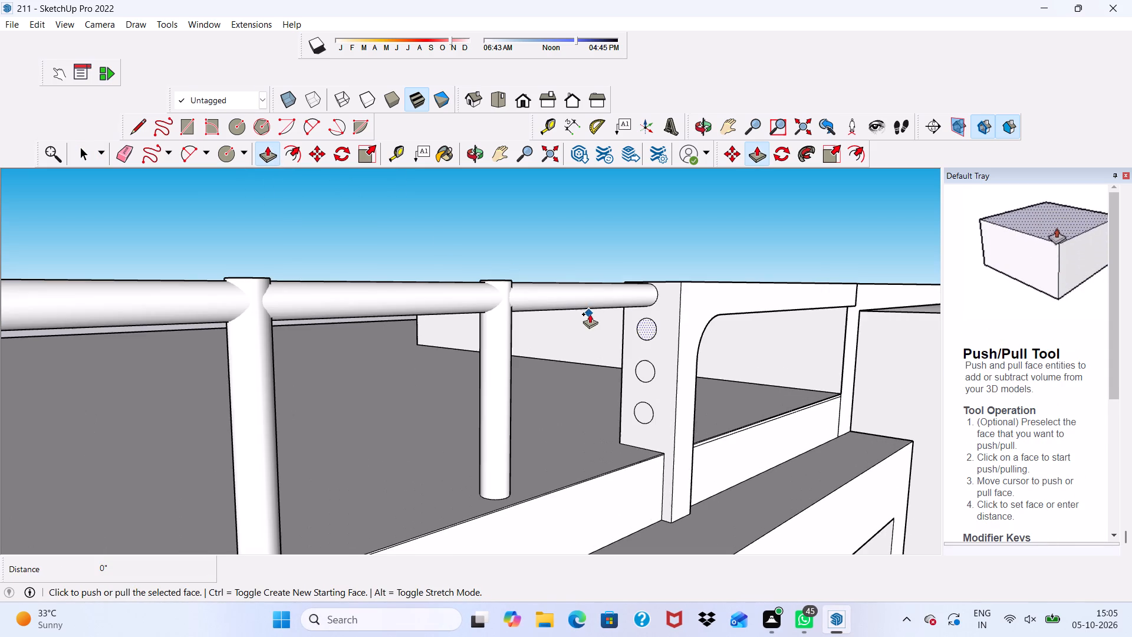
left_click(648, 324)
scroll(608, 347, "down", 9)
scroll(396, 377, "up", 3)
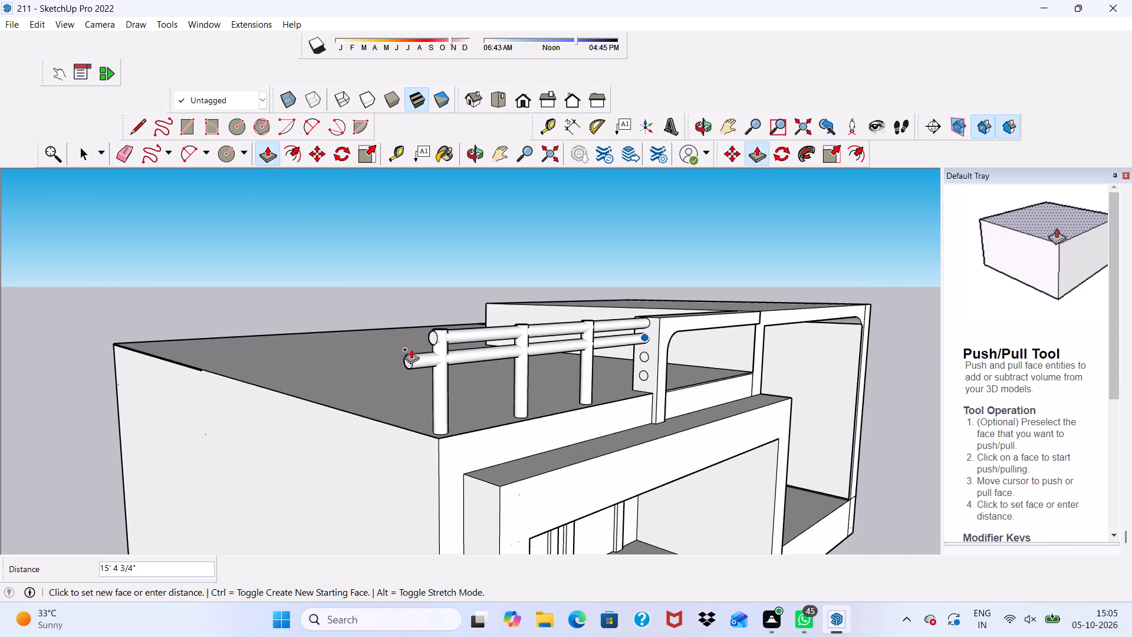
scroll(411, 349, "up", 7)
scroll(410, 375, "down", 7)
scroll(439, 347, "up", 3)
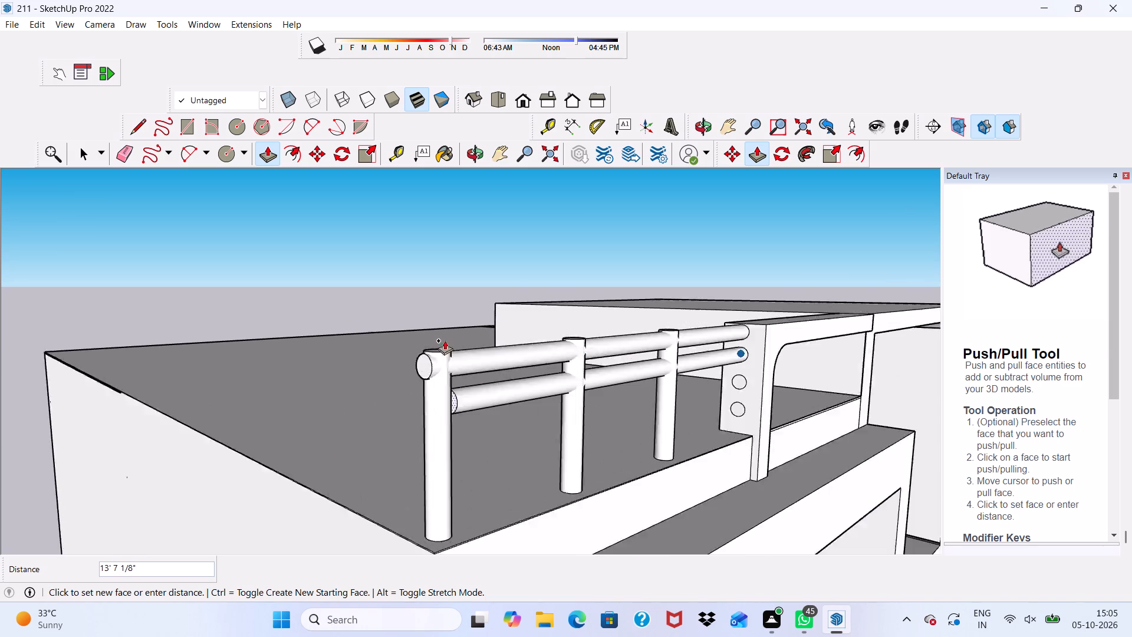
scroll(445, 340, "up", 1)
scroll(409, 381, "up", 2)
left_click(414, 380)
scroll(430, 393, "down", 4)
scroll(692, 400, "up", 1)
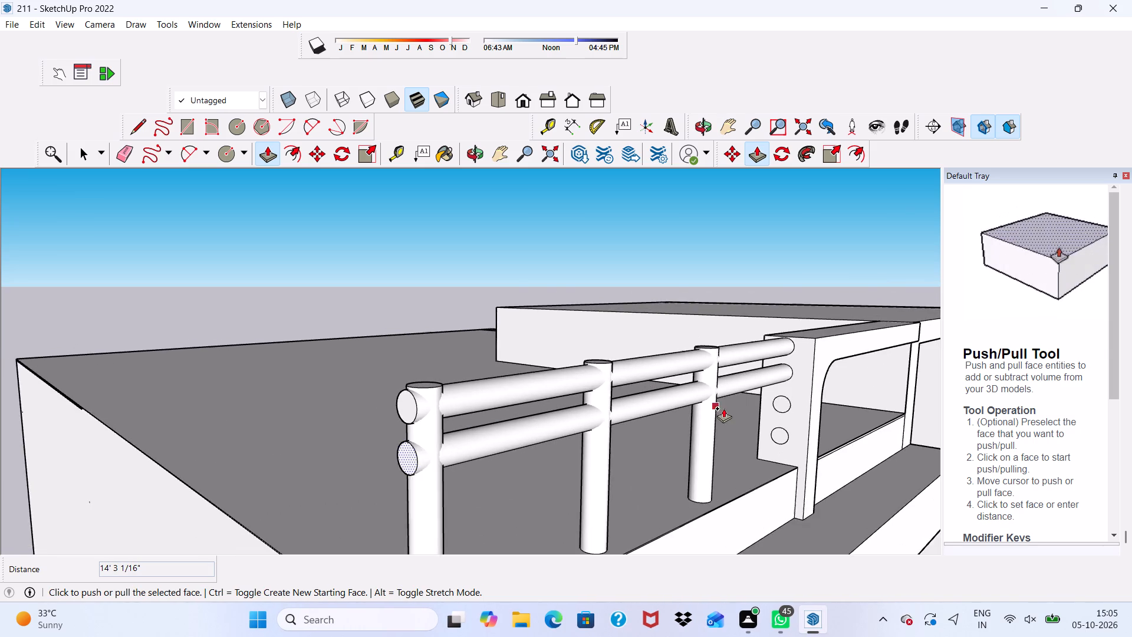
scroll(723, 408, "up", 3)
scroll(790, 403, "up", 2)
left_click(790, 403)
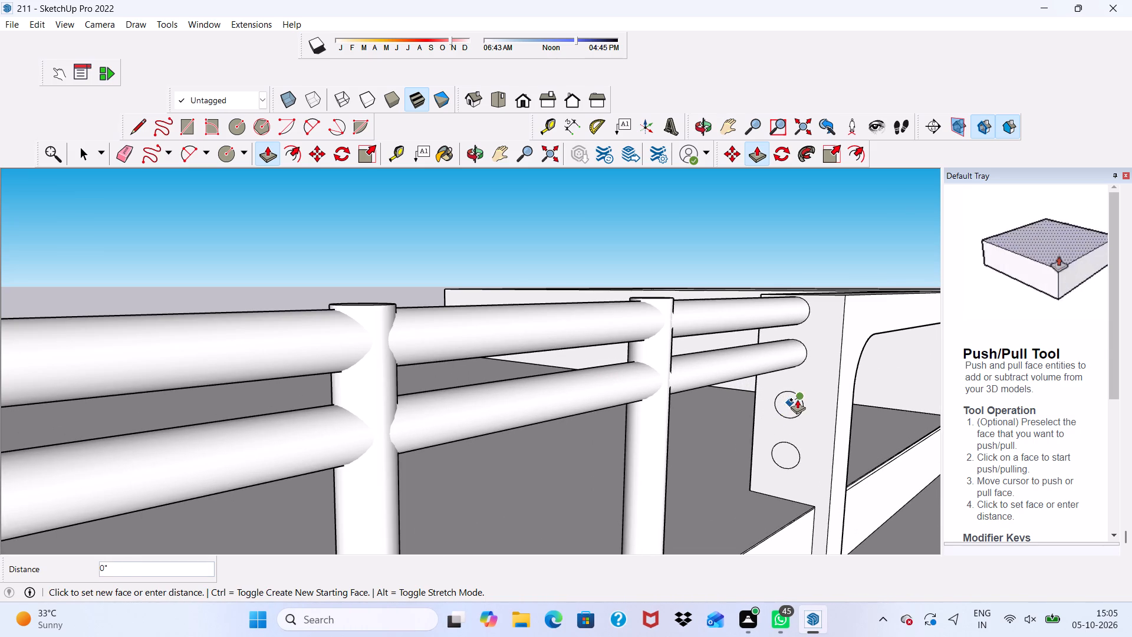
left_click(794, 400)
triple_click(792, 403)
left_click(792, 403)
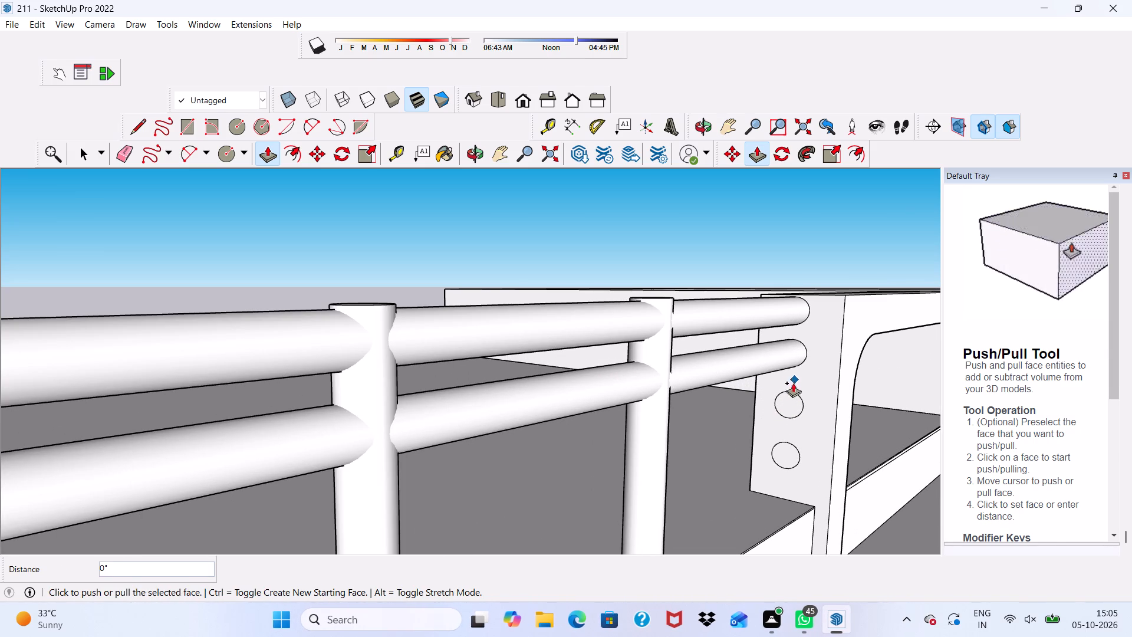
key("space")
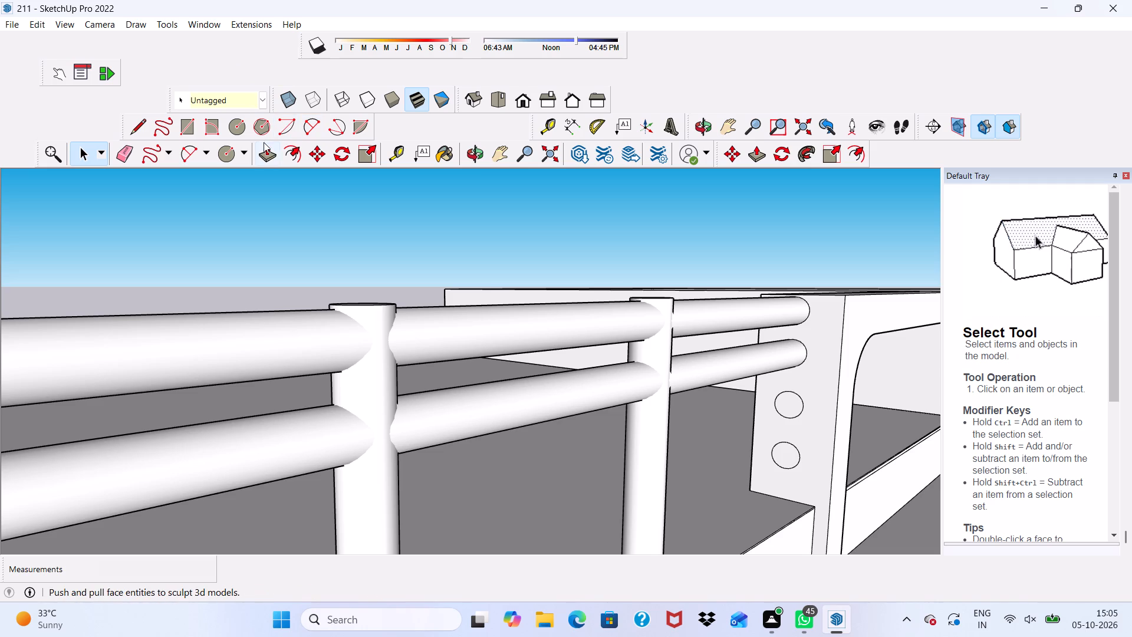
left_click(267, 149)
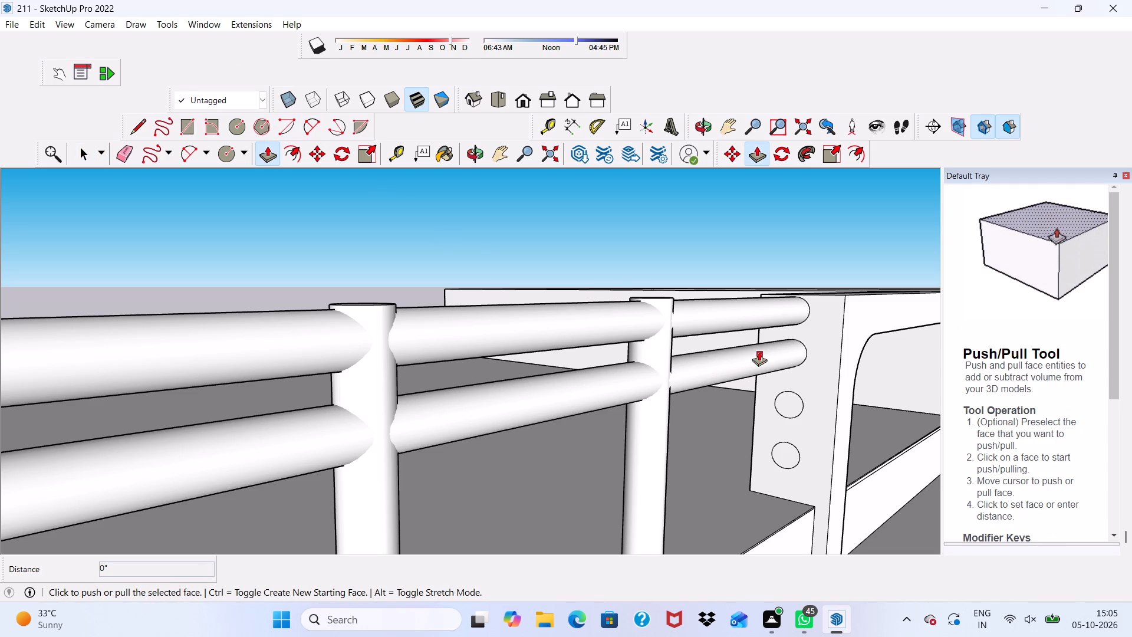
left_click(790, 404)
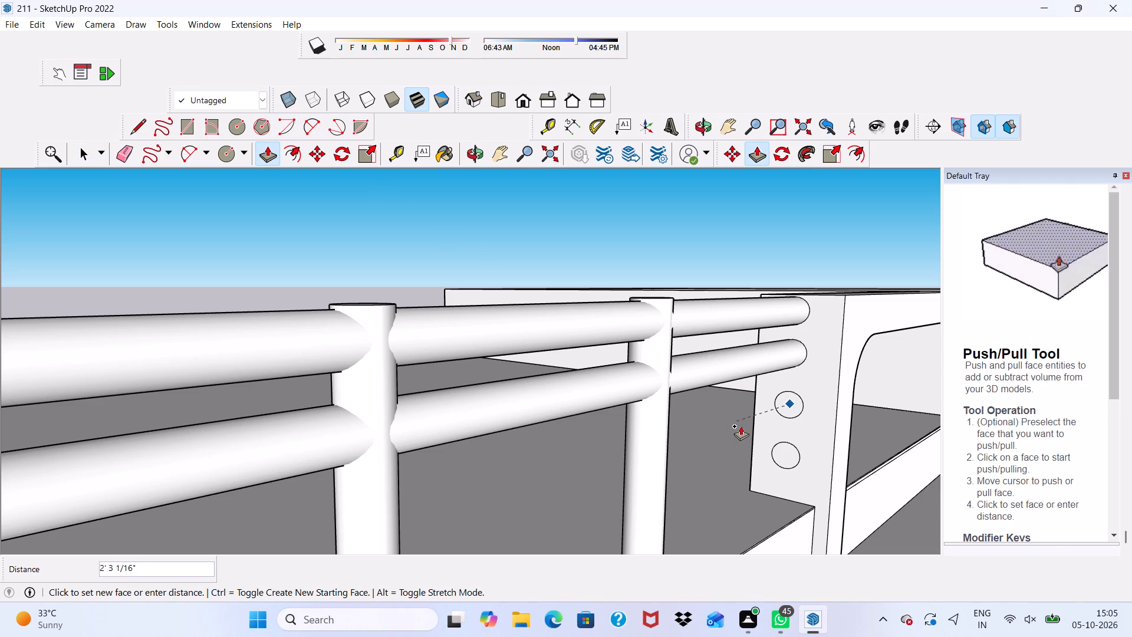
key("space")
Extrude the third circle from the top through the posts by 14' 3 1/16", ending level with the rails above.
left_click(792, 406)
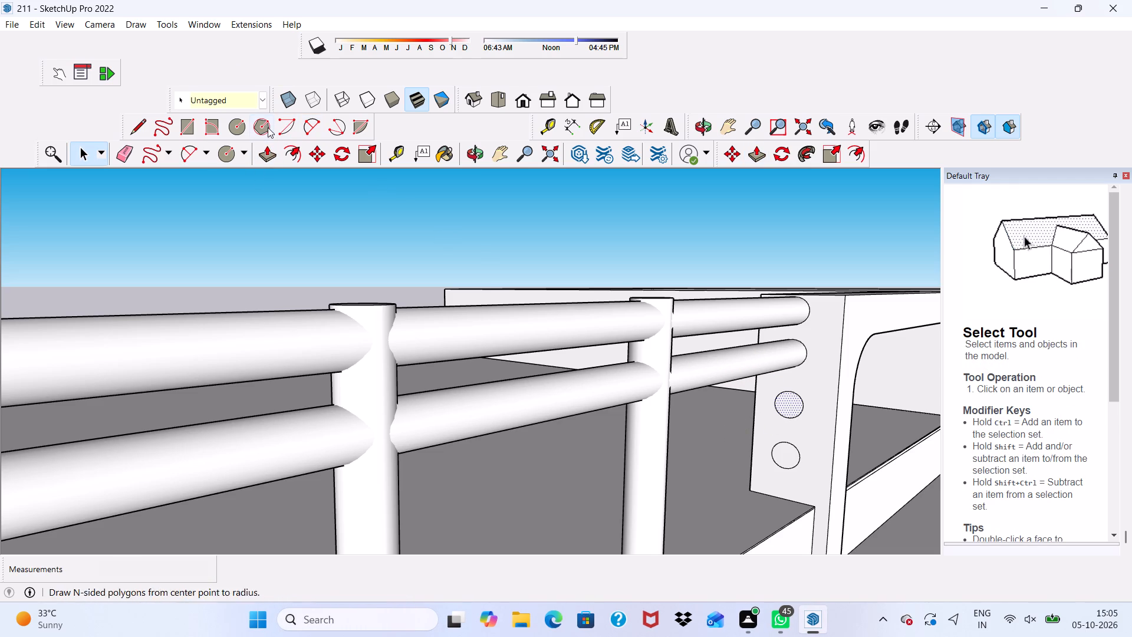
left_click(268, 152)
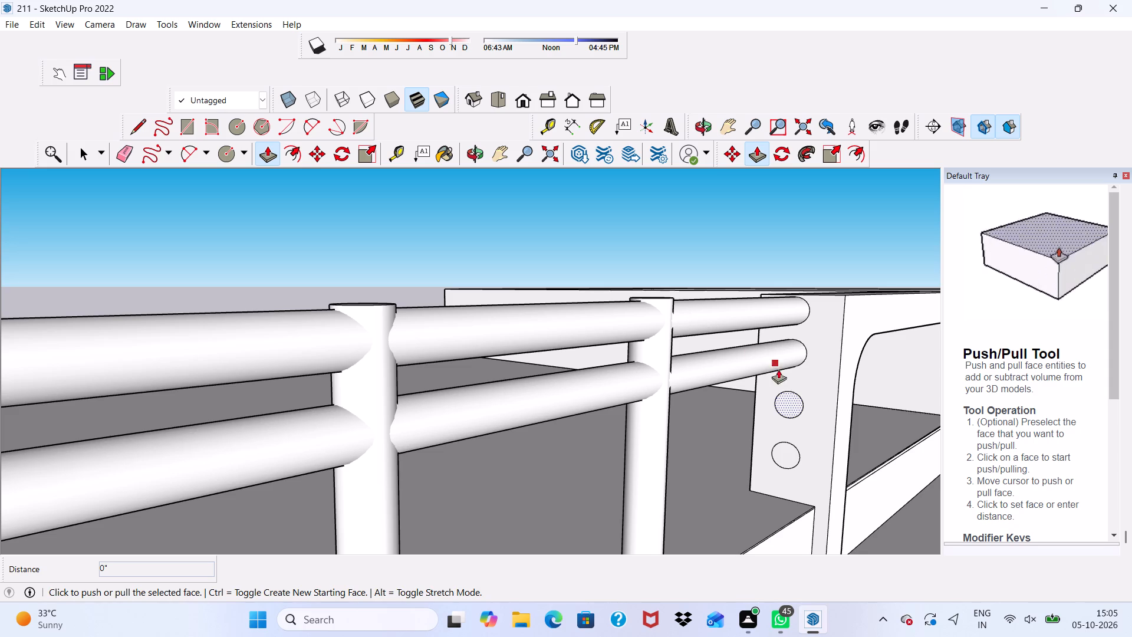
left_click(788, 398)
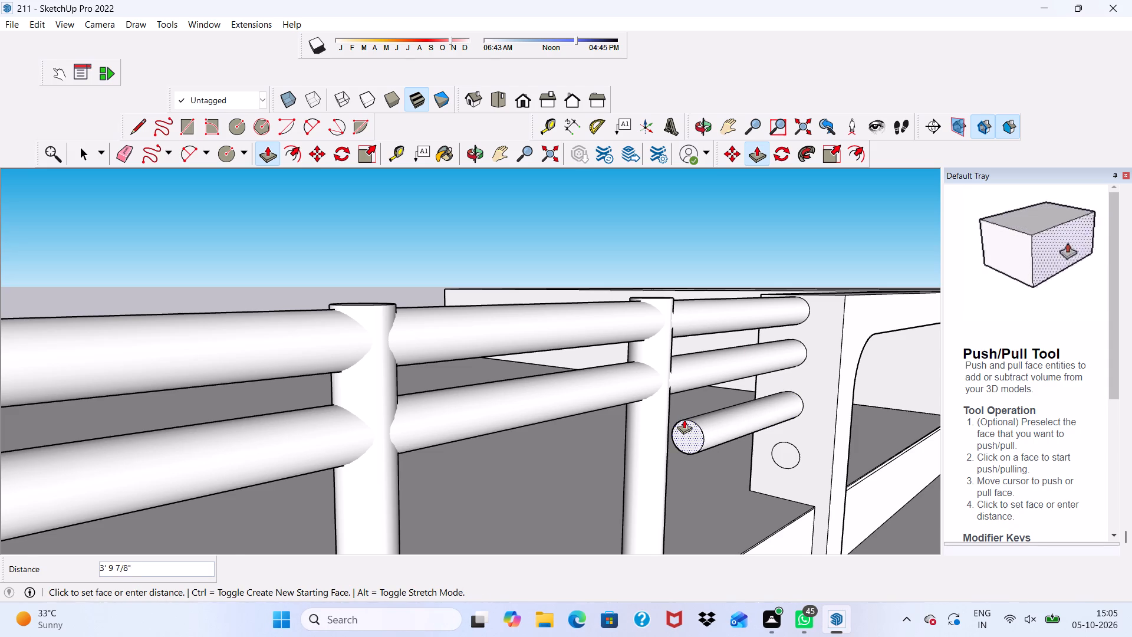
scroll(617, 380, "down", 4)
scroll(617, 380, "up", 1)
scroll(565, 350, "down", 12)
scroll(442, 406, "up", 3)
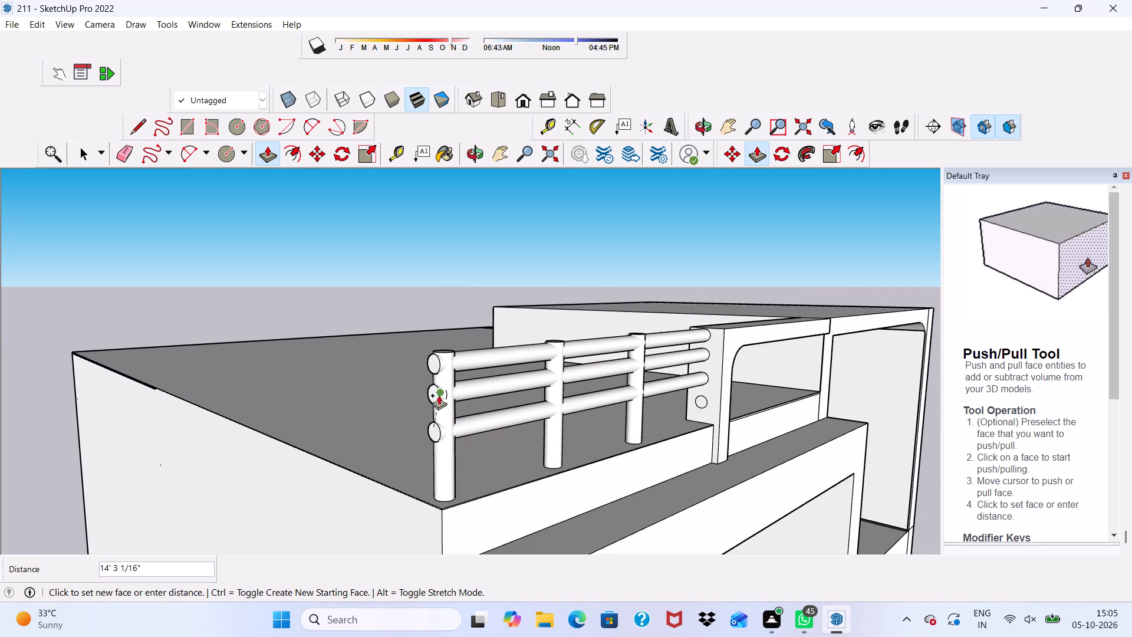
scroll(434, 392, "up", 2)
left_click(436, 392)
Extrude the lowest circle on the frame's side through the posts by 14' 3 1/16", ending level with the rails above.
scroll(435, 385, "down", 4)
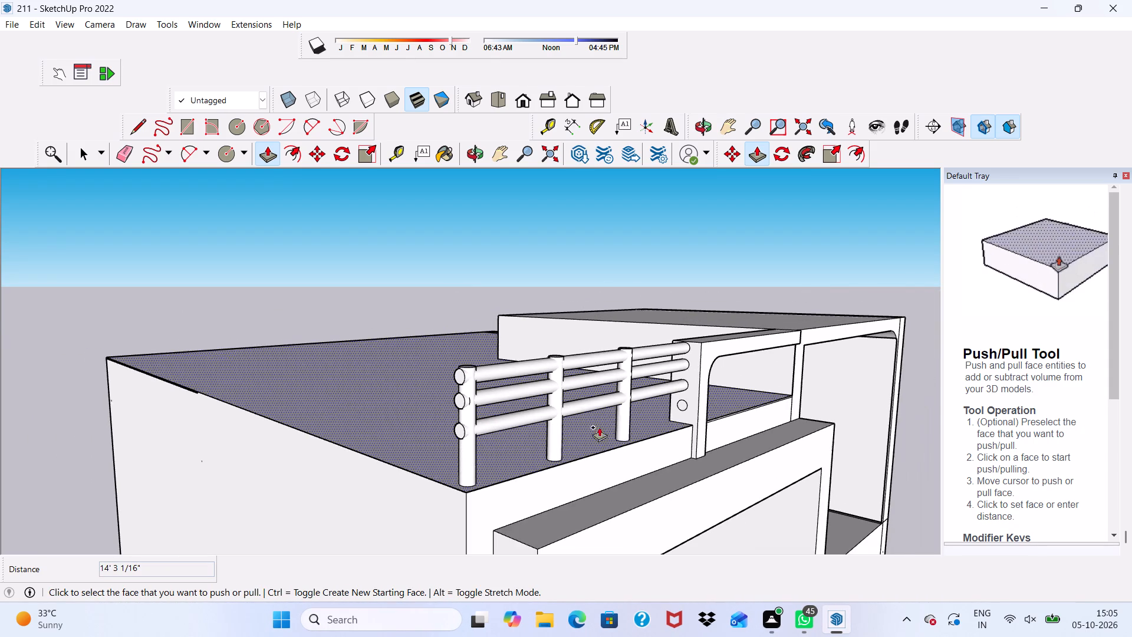
scroll(681, 390, "up", 11)
left_click(676, 415)
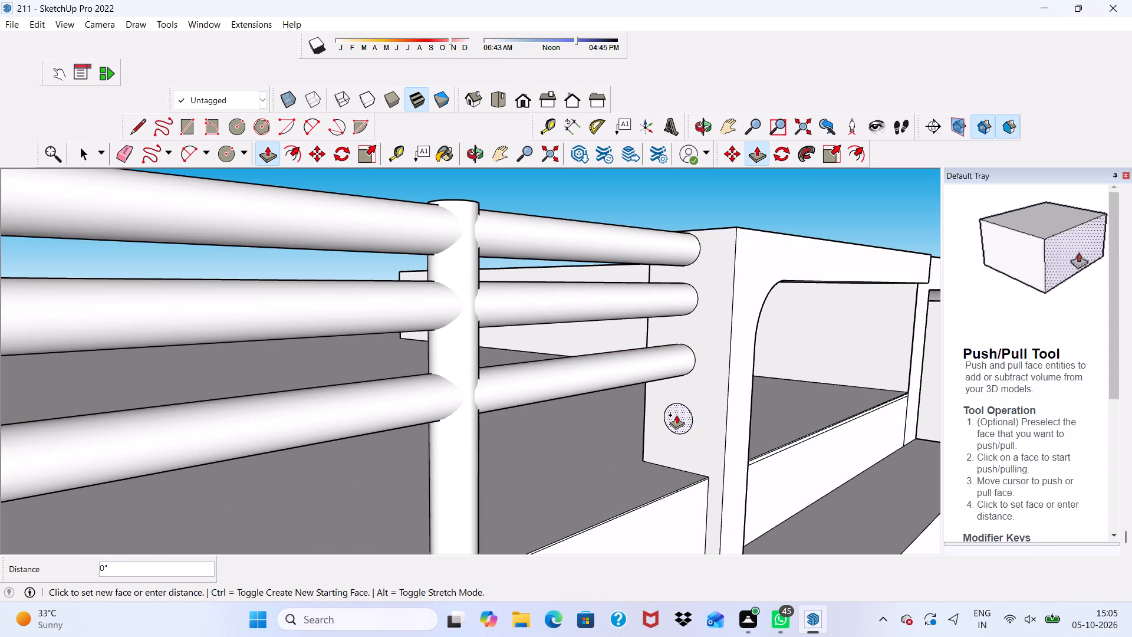
scroll(670, 398, "down", 2)
scroll(670, 398, "up", 2)
scroll(670, 398, "down", 14)
scroll(462, 464, "up", 6)
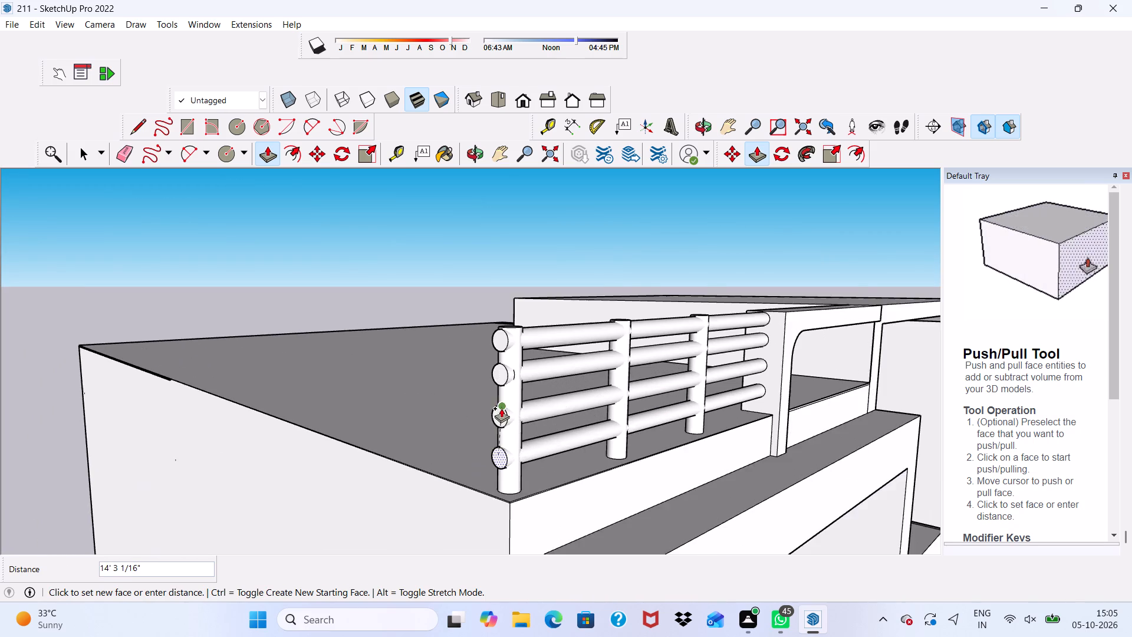
scroll(505, 408, "up", 2)
left_click(507, 406)
Examine the four-rail roof railing and the rounded frame from the front, the far side and below.
scroll(542, 382, "down", 5)
middle_click_drag(607, 387, 507, 370)
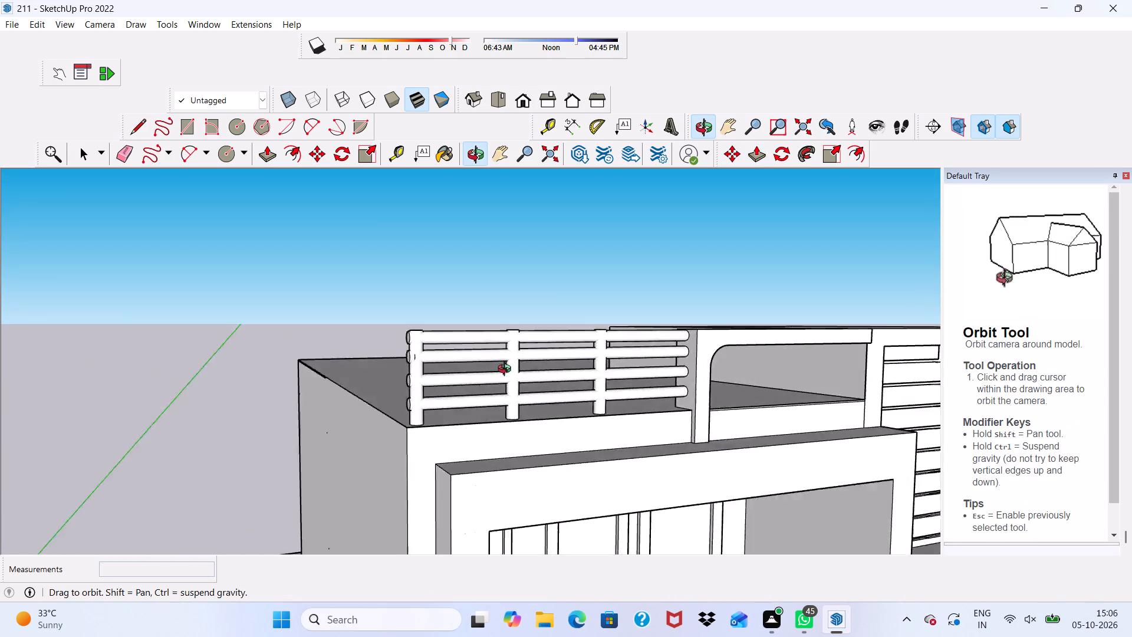
middle_click_drag(507, 370, 409, 343)
scroll(392, 354, "down", 1)
key("space")
scroll(607, 311, "down", 5)
middle_click_drag(633, 333, 554, 353)
scroll(570, 344, "up", 2)
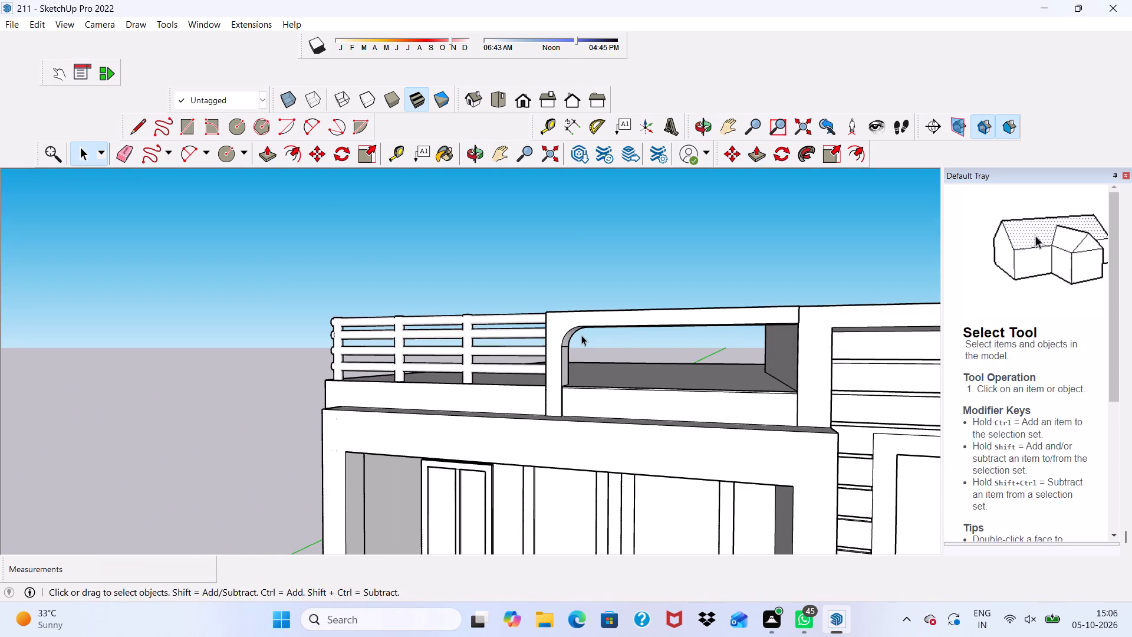
scroll(581, 335, "down", 3)
middle_click_drag(584, 342, 337, 378)
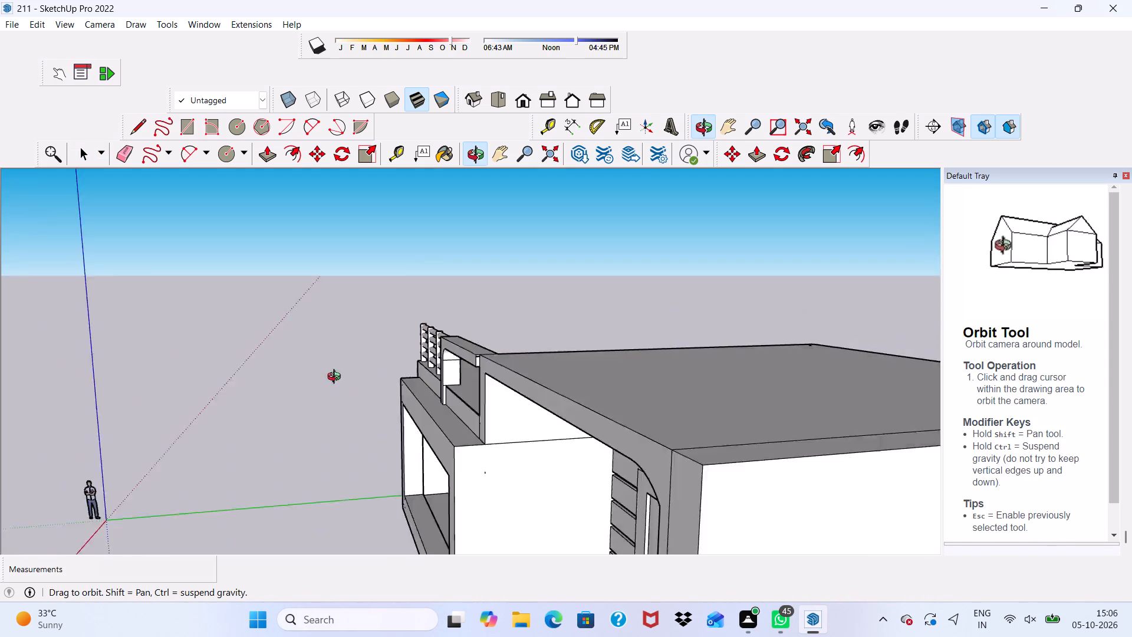
middle_click_drag(337, 378, 422, 306)
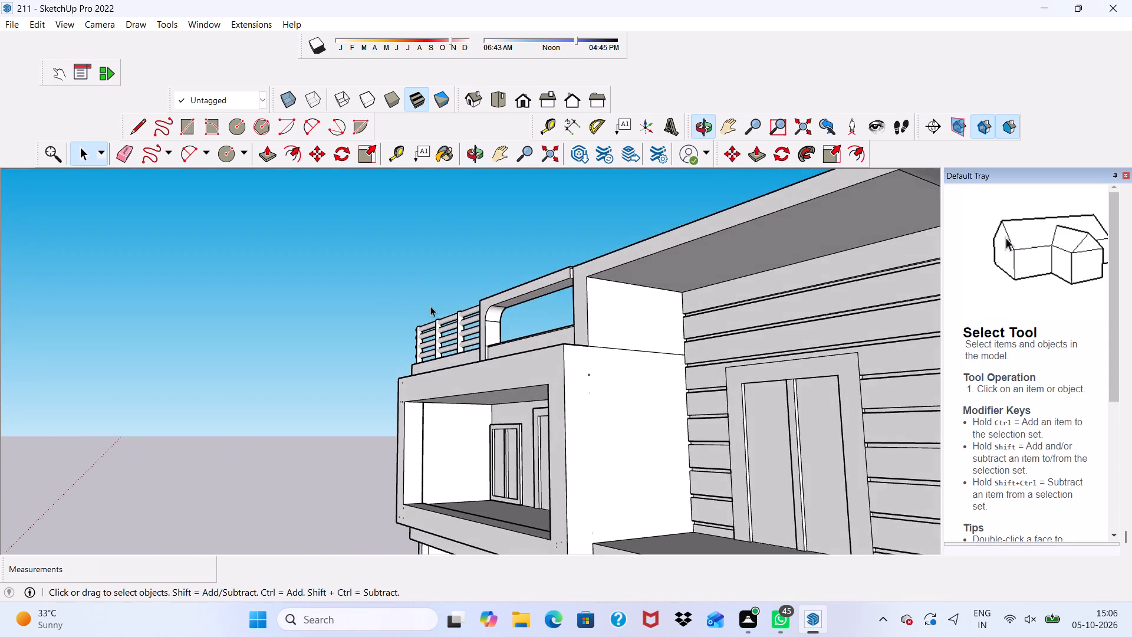
Examine the balcony's framed opening, its side walls and floor from the front, the side and above.
scroll(437, 316, "down", 5)
middle_click_drag(517, 371, 633, 441)
scroll(580, 438, "up", 4)
scroll(511, 459, "up", 3)
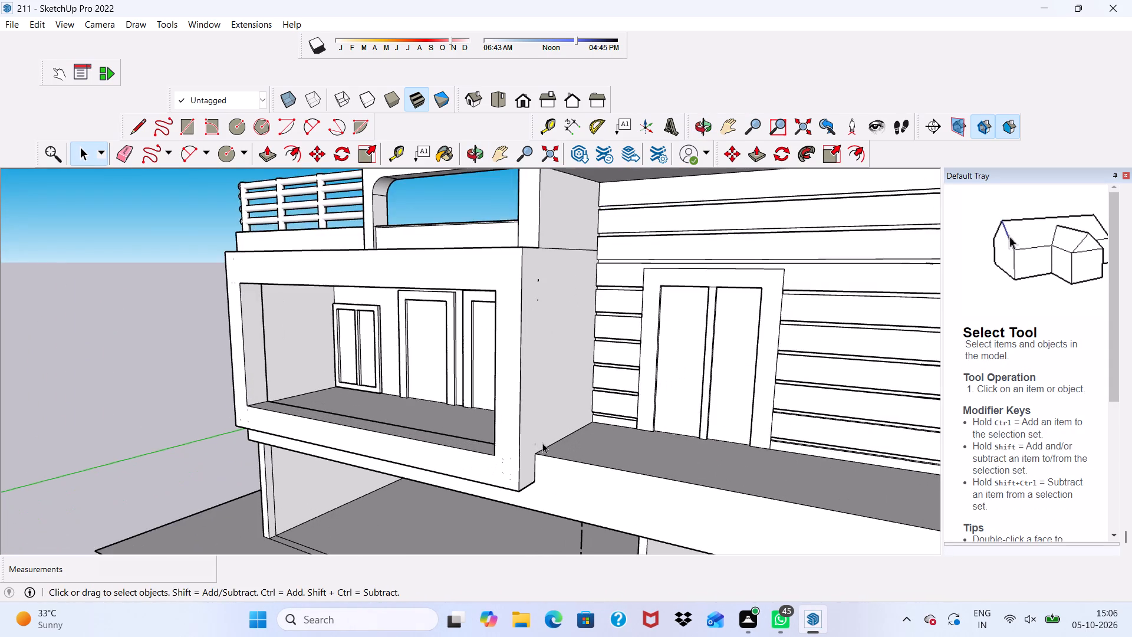
middle_click_drag(544, 443, 479, 436)
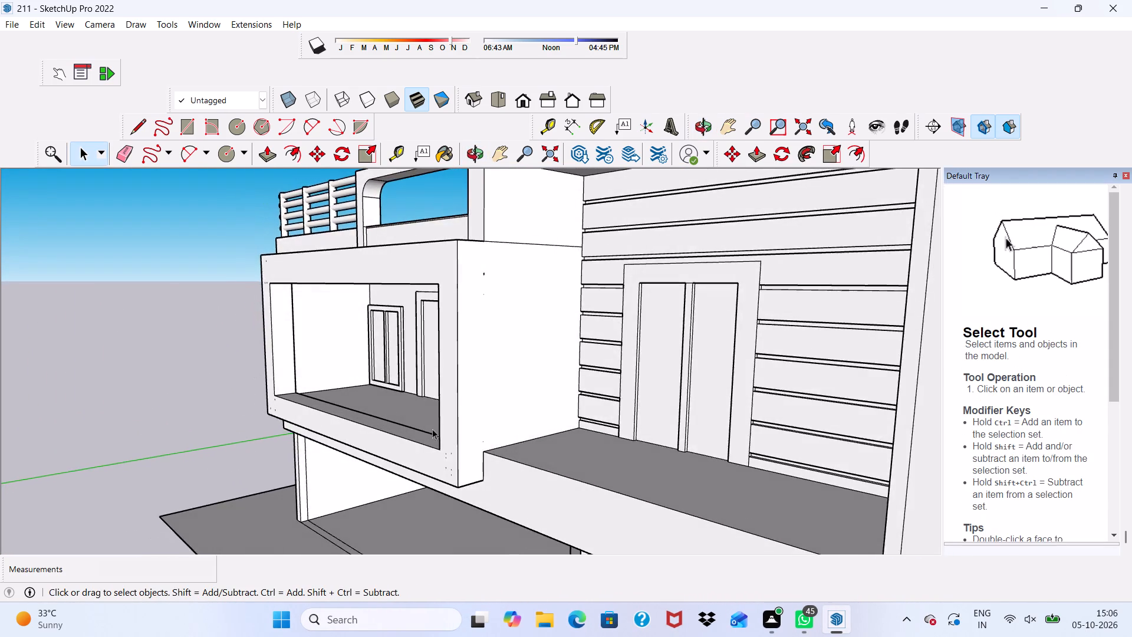
scroll(413, 423, "up", 4)
middle_click_drag(362, 400, 540, 446)
scroll(210, 427, "down", 4)
middle_click_drag(213, 429, 223, 462)
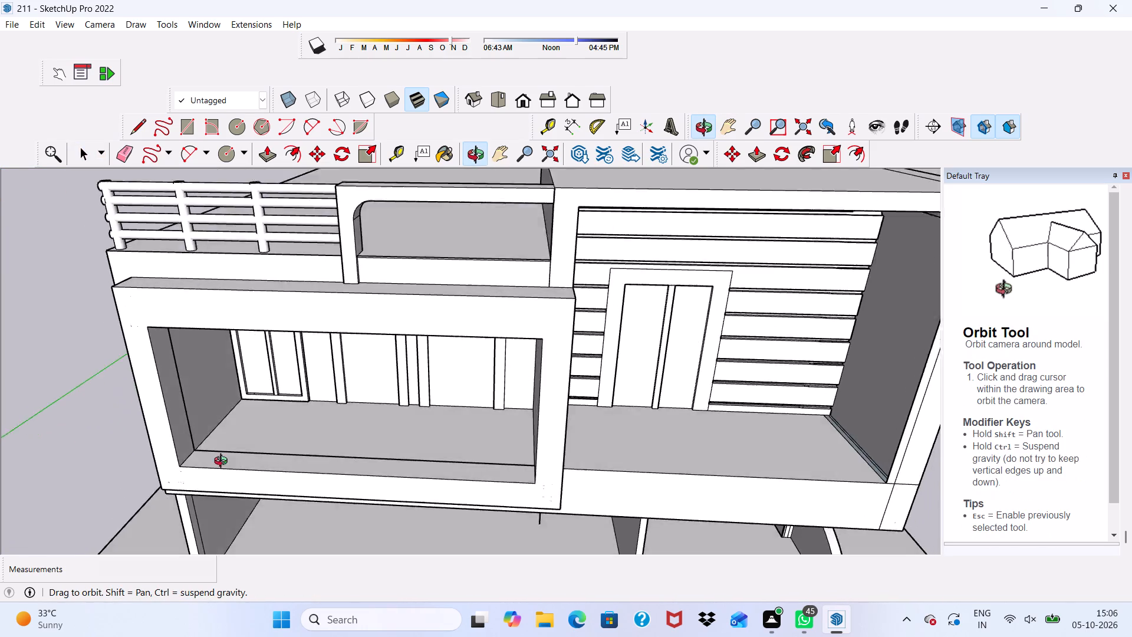
middle_click_drag(223, 462, 182, 477)
scroll(191, 400, "up", 6)
scroll(176, 403, "down", 3)
middle_click_drag(176, 403, 249, 392)
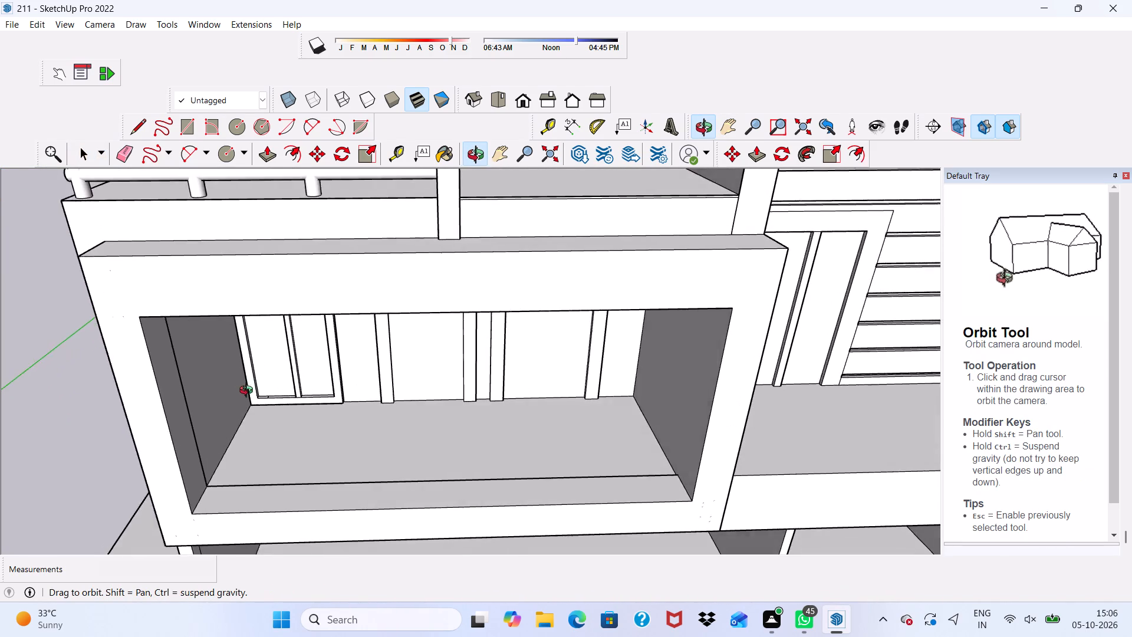
middle_click_drag(249, 392, 199, 366)
scroll(373, 432, "down", 1)
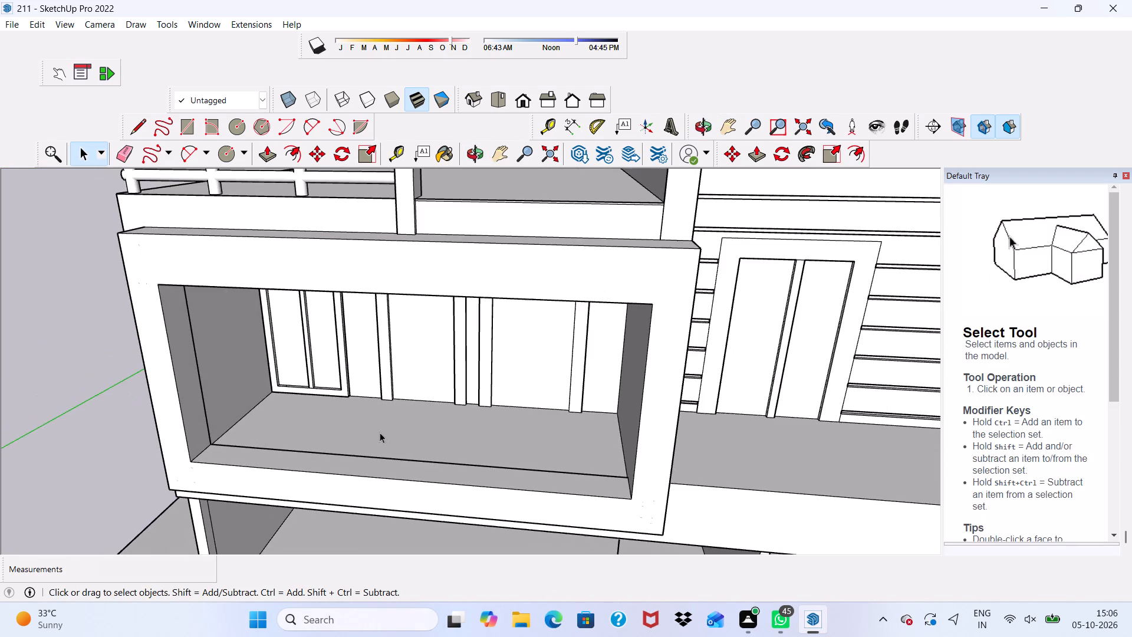
Draw a circle of about 2 3/4" radius on the balcony's inner side wall, close to the vertical edge line near the front.
middle_click_drag(380, 432, 187, 400)
scroll(251, 344, "up", 5)
scroll(269, 331, "down", 1)
scroll(269, 331, "up", 1)
middle_click_drag(275, 336, 230, 357)
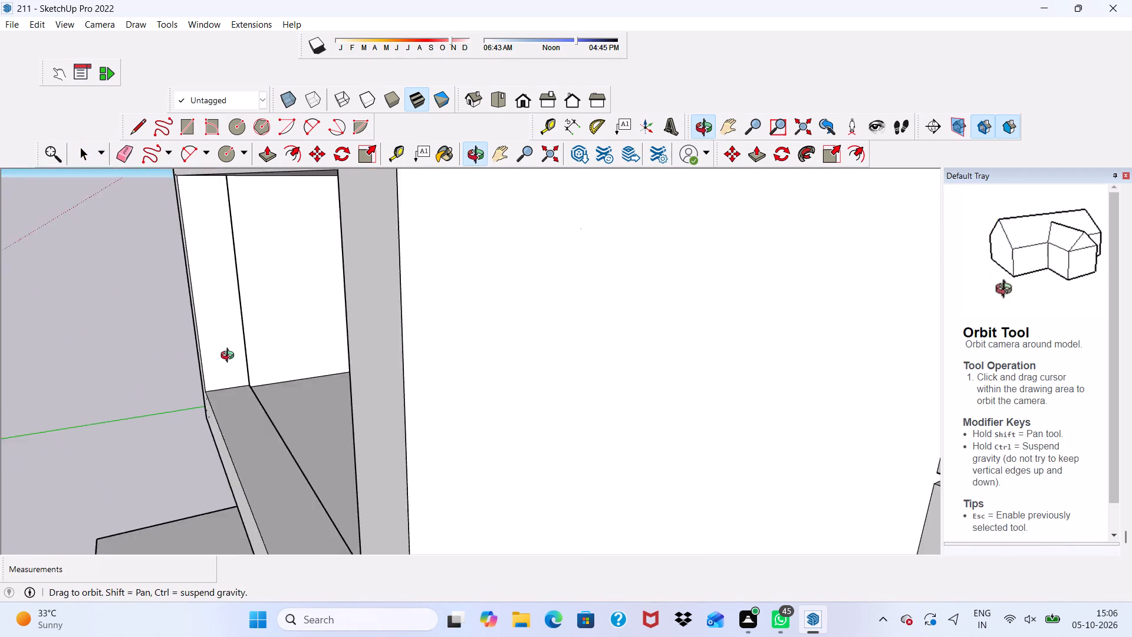
middle_click_drag(230, 357, 248, 380)
scroll(233, 367, "up", 9)
middle_click_drag(261, 340, 192, 344)
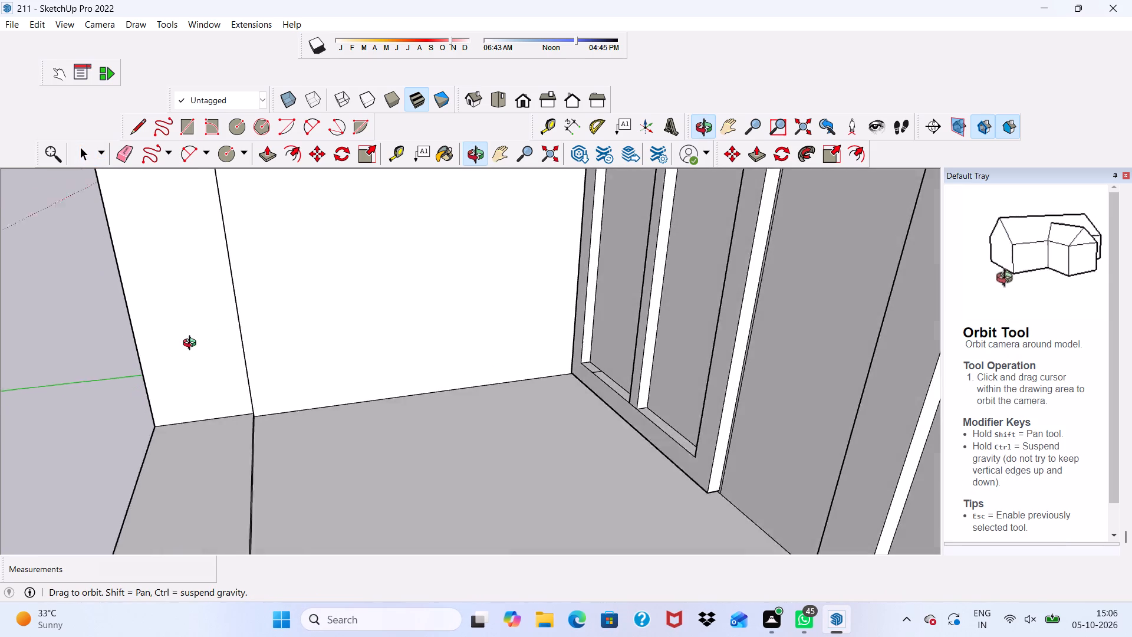
middle_click_drag(192, 344, 187, 324)
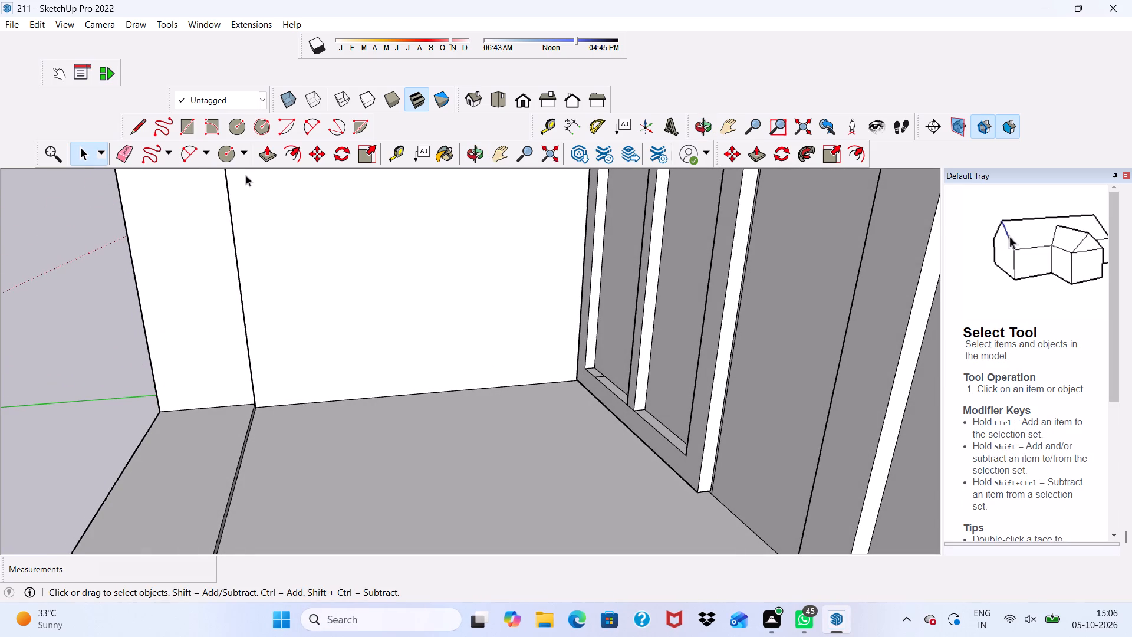
left_click(229, 147)
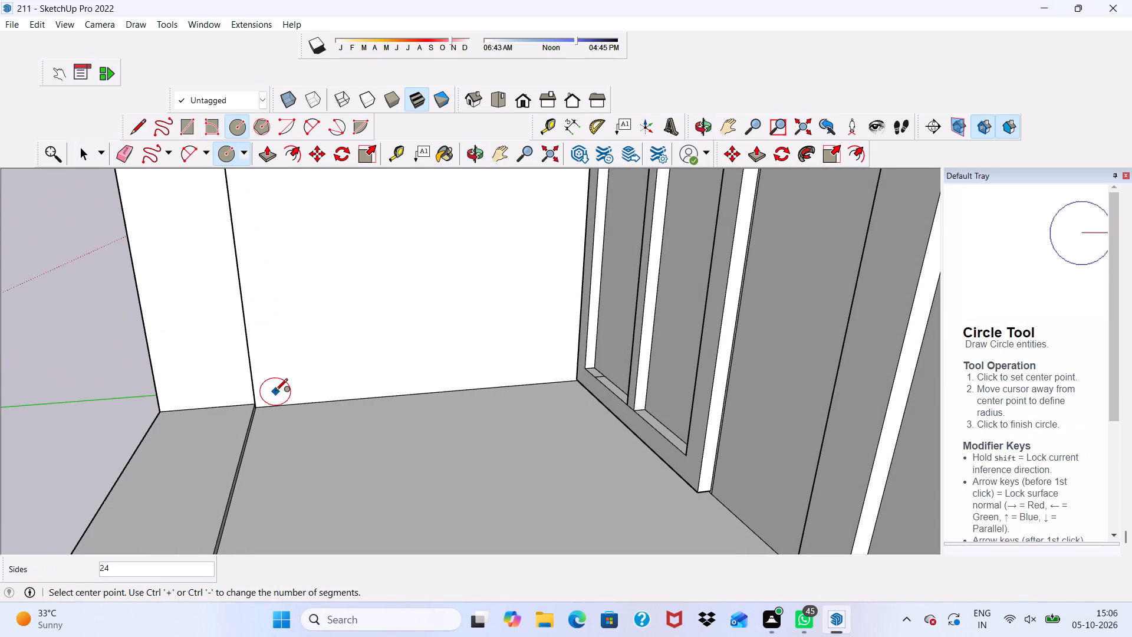
left_click(260, 275)
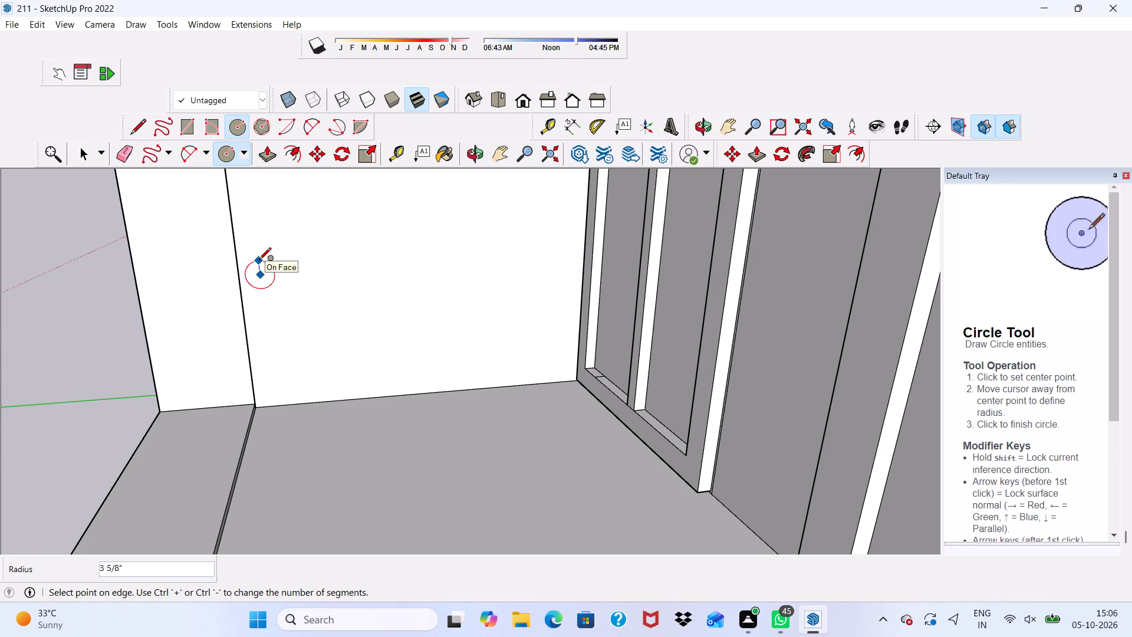
left_click(257, 264)
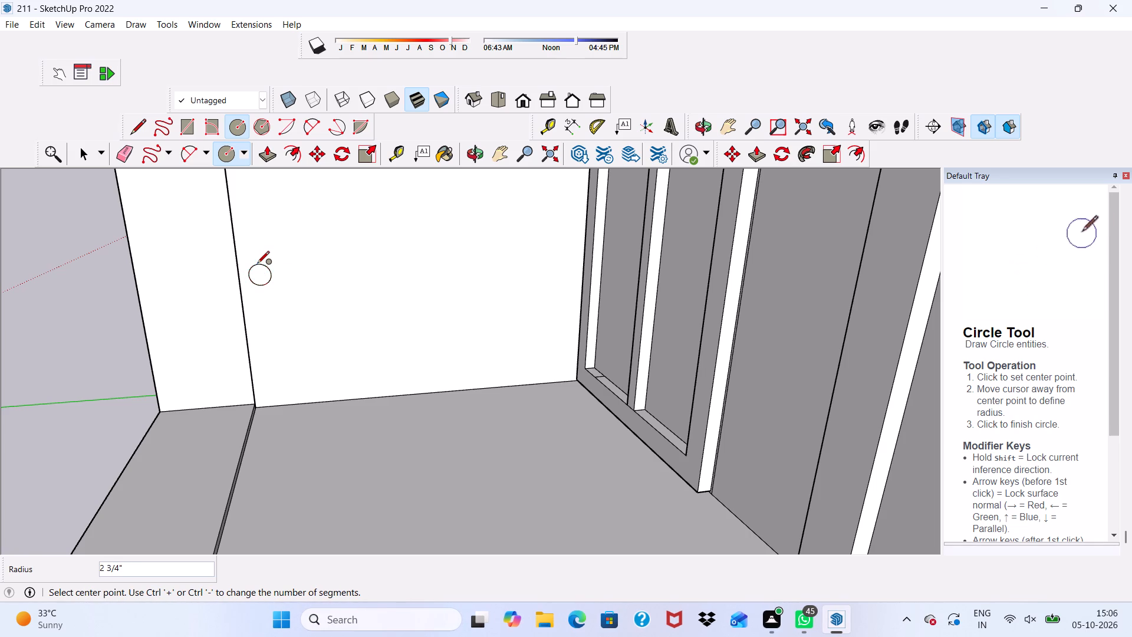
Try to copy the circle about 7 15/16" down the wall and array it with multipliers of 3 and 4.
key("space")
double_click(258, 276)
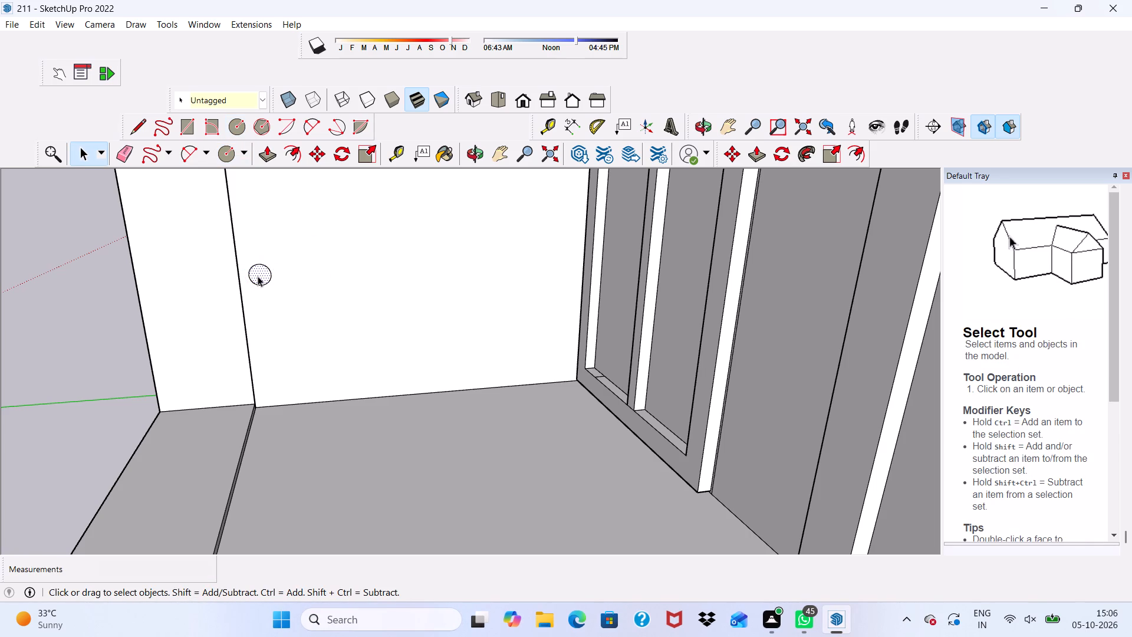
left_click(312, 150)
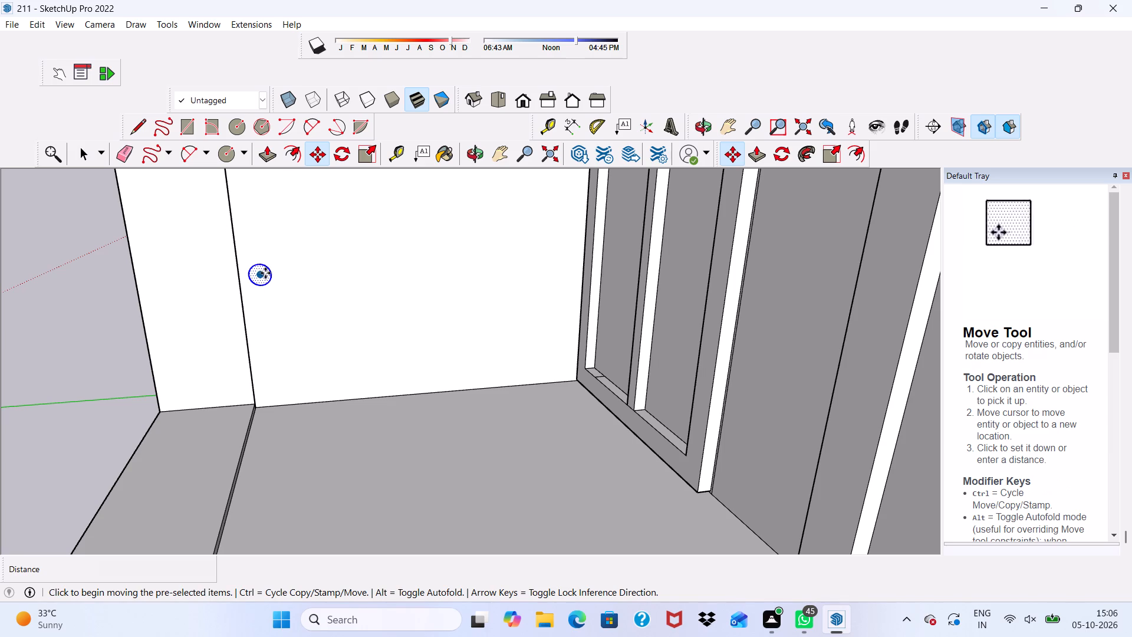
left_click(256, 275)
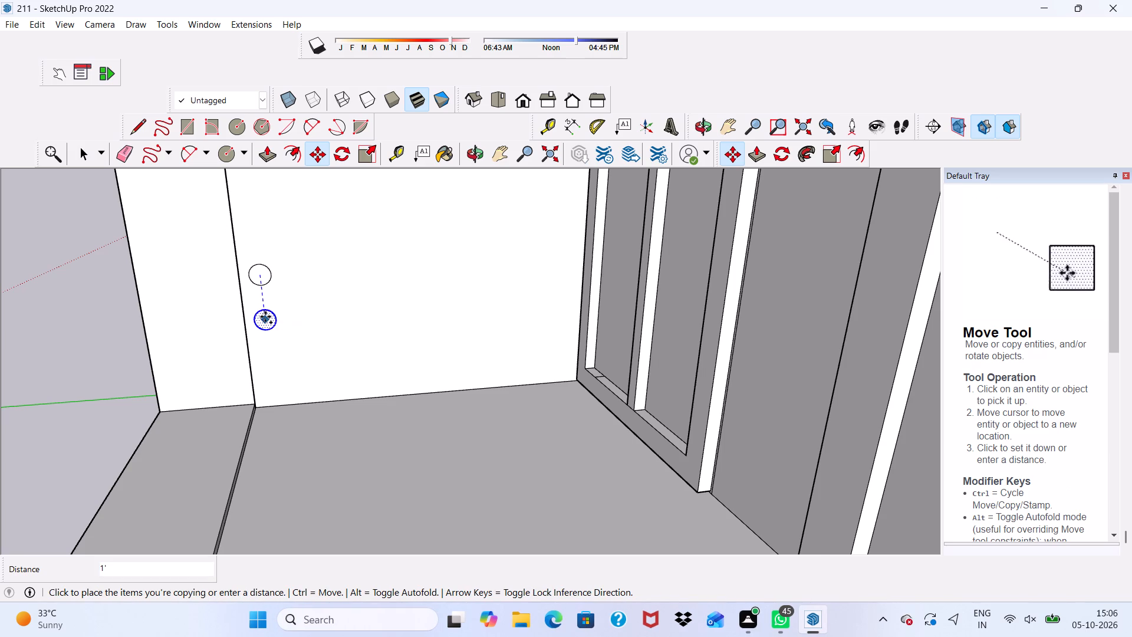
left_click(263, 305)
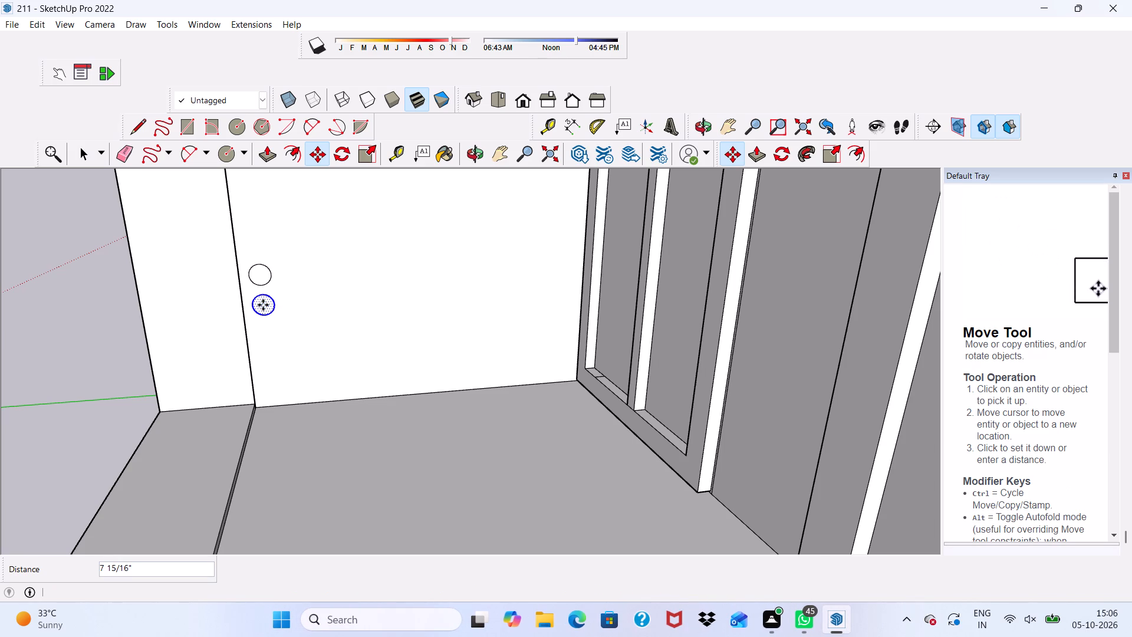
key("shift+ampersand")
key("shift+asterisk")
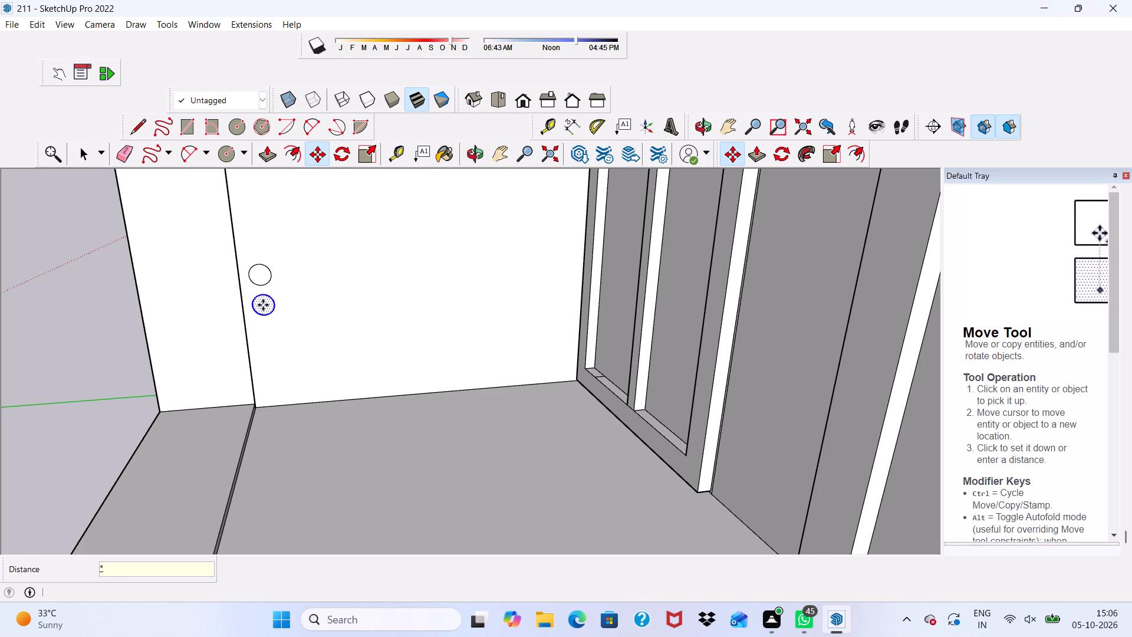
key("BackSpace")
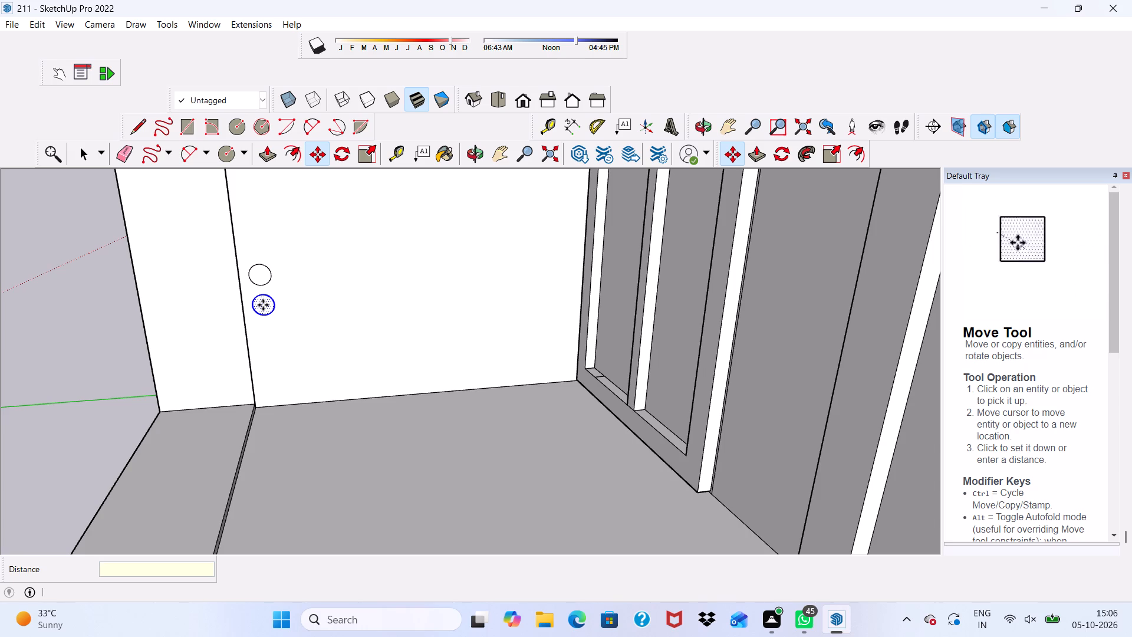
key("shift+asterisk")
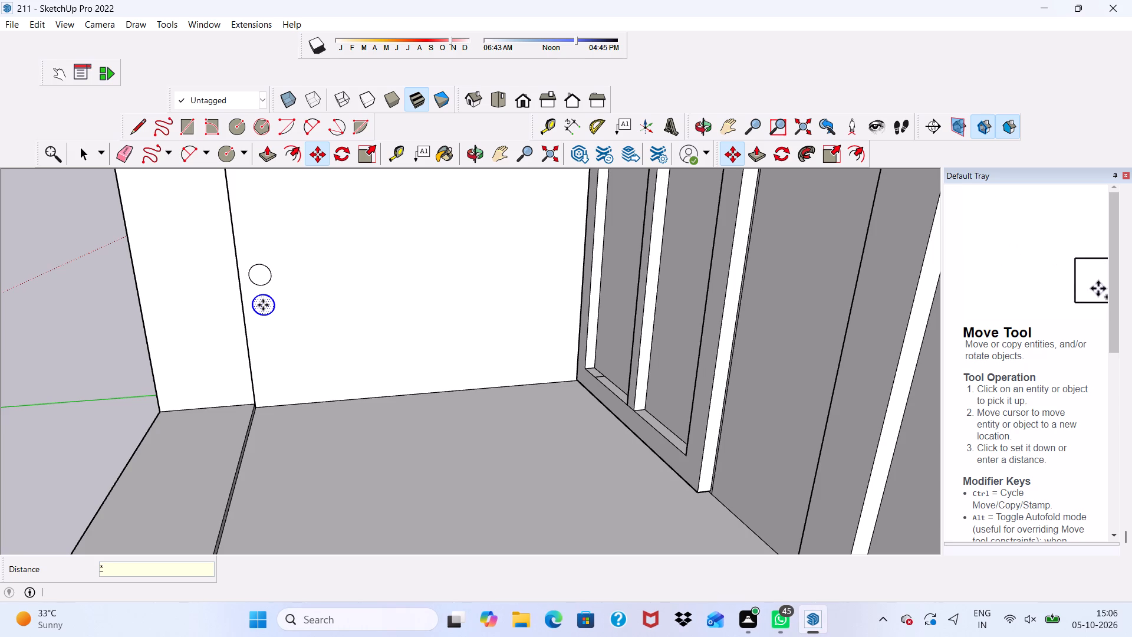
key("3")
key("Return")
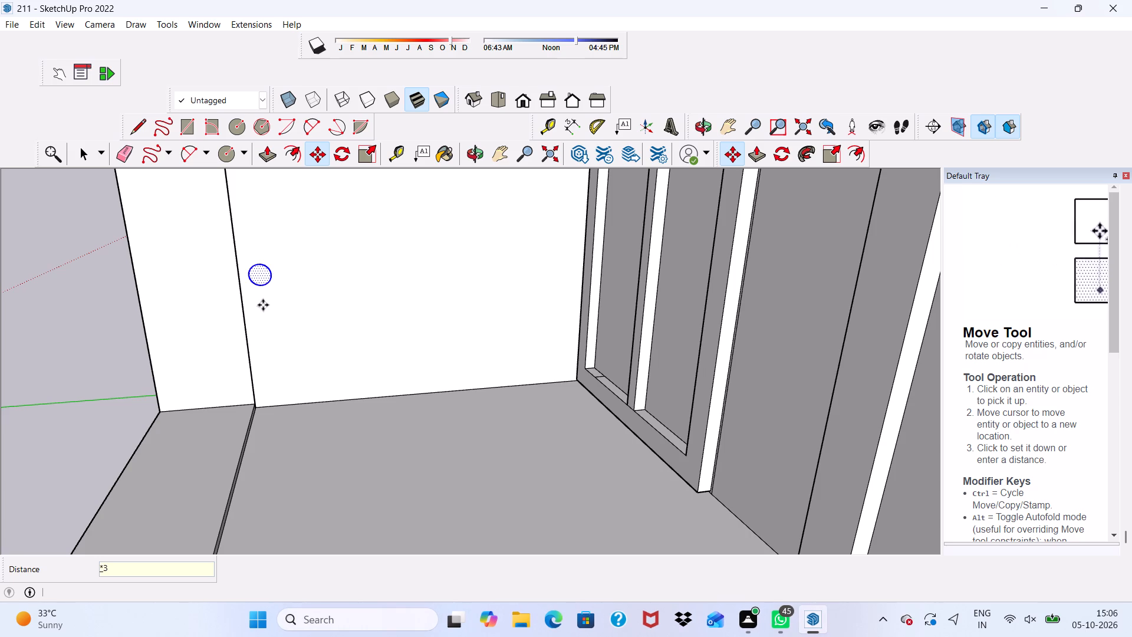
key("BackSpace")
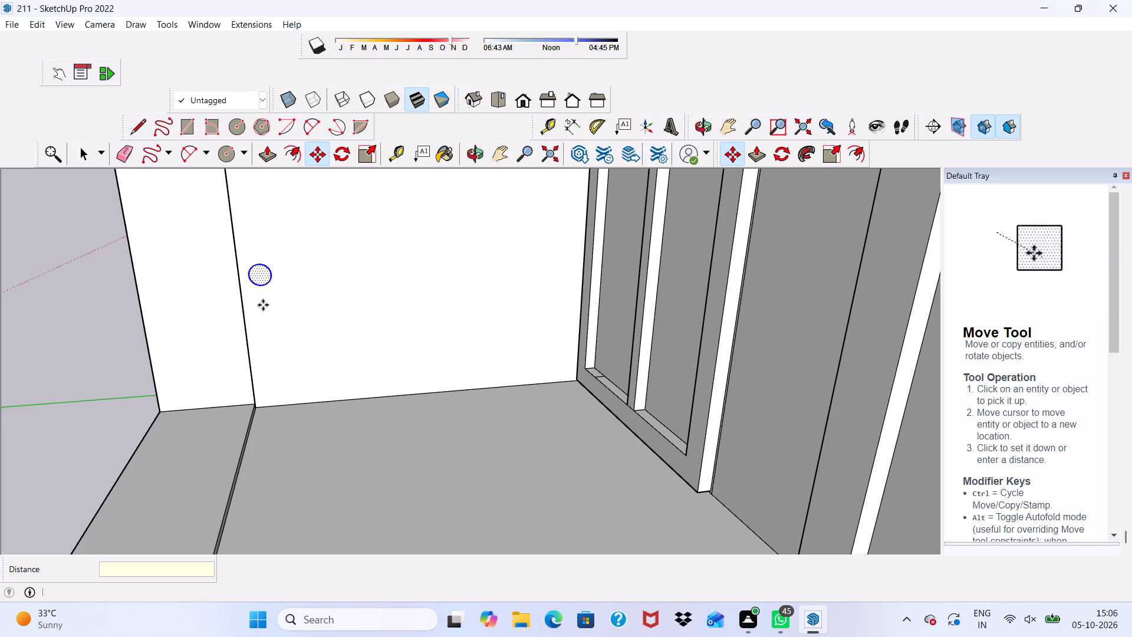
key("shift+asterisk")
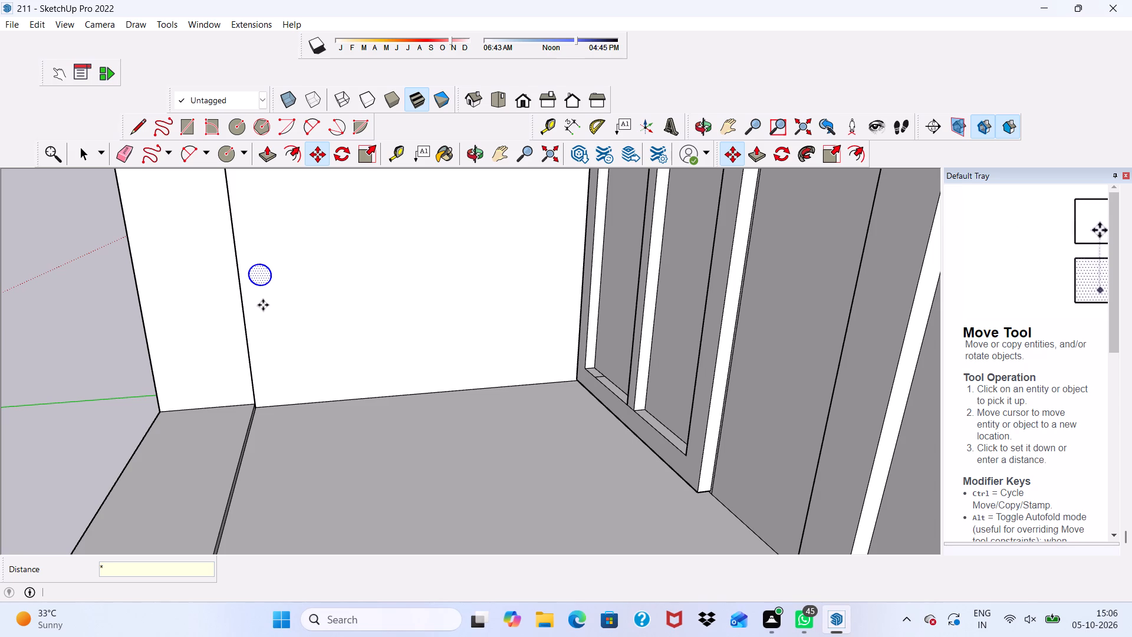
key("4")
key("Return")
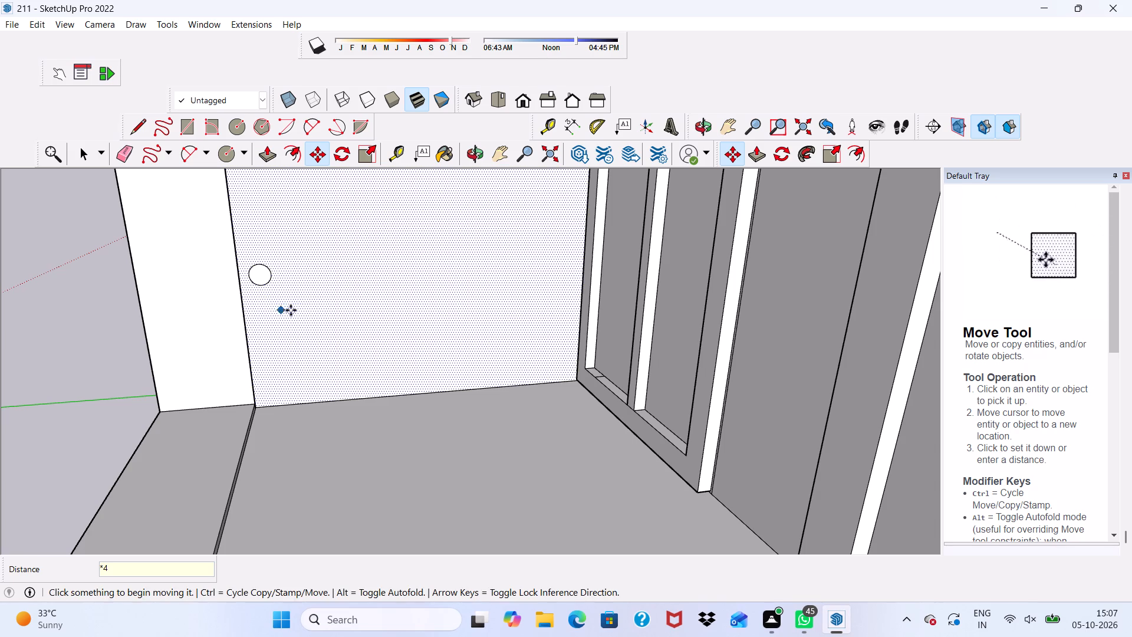
Copy the circle with its face about 8 5/16" down the wall and array it as four evenly spaced copies.
key("space")
scroll(253, 269, "up", 2)
double_click(259, 275)
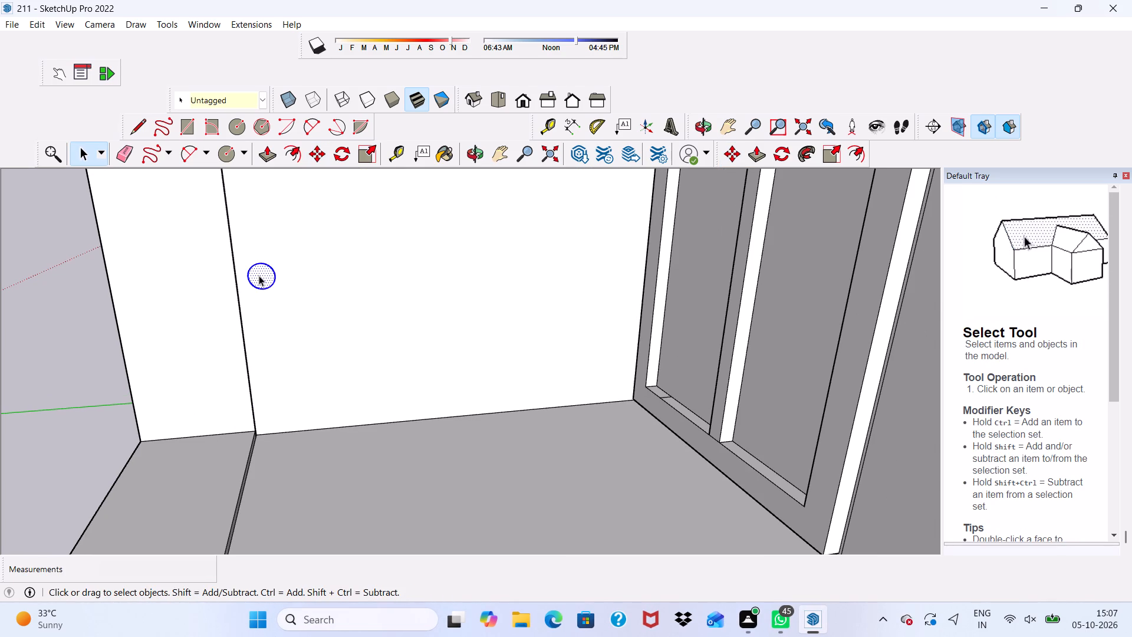
left_click(315, 153)
left_click(260, 274)
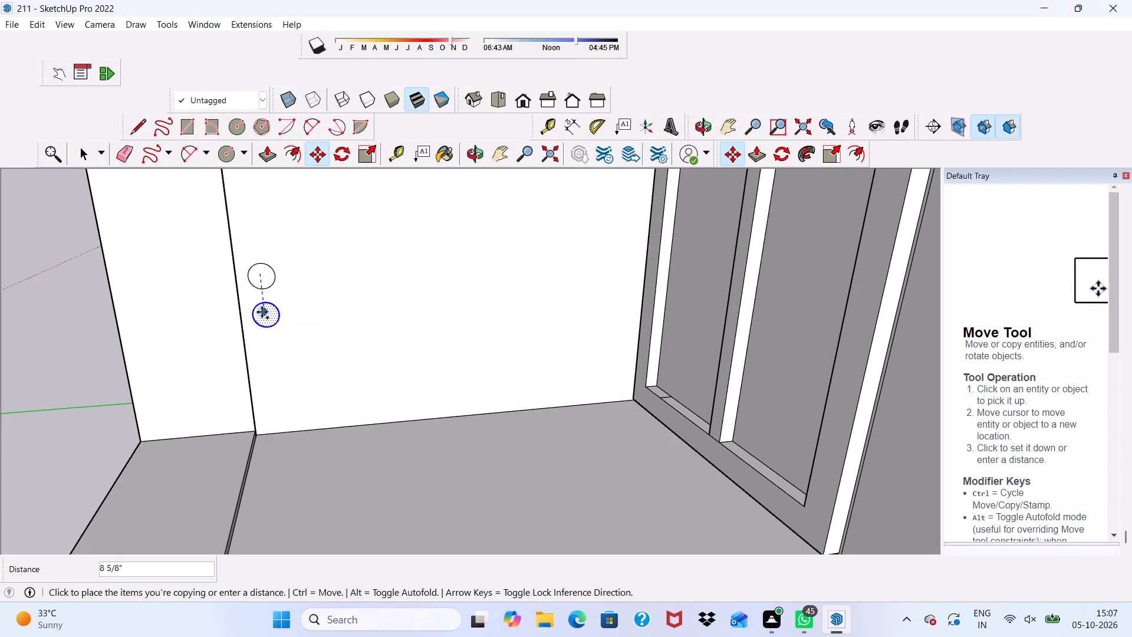
left_click(262, 312)
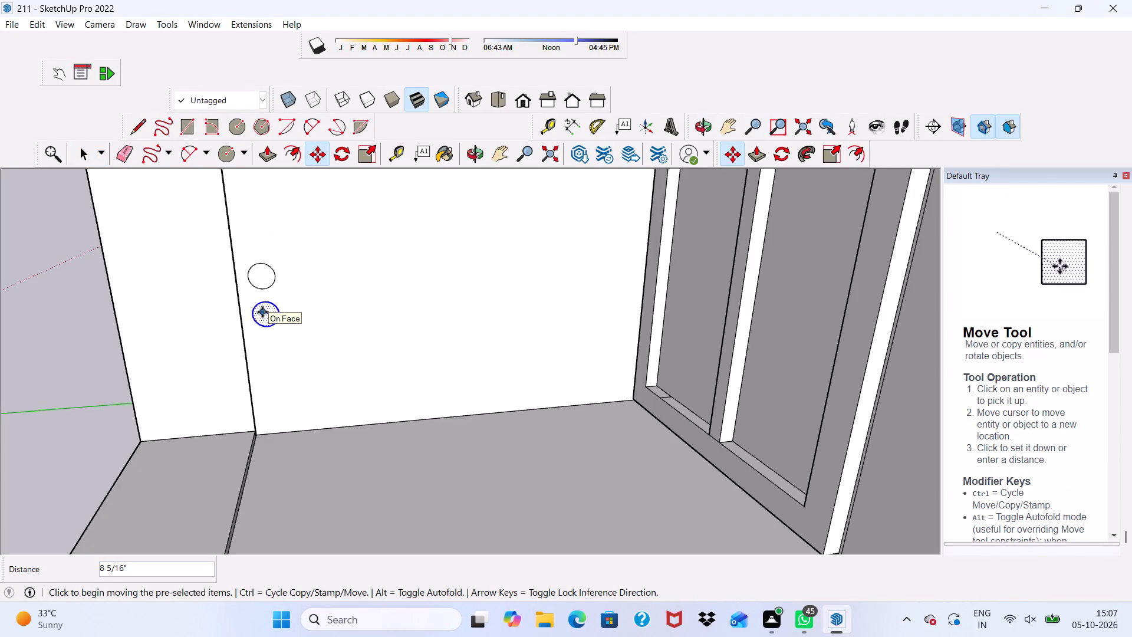
key("shift+asterisk")
key("4")
key("Return")
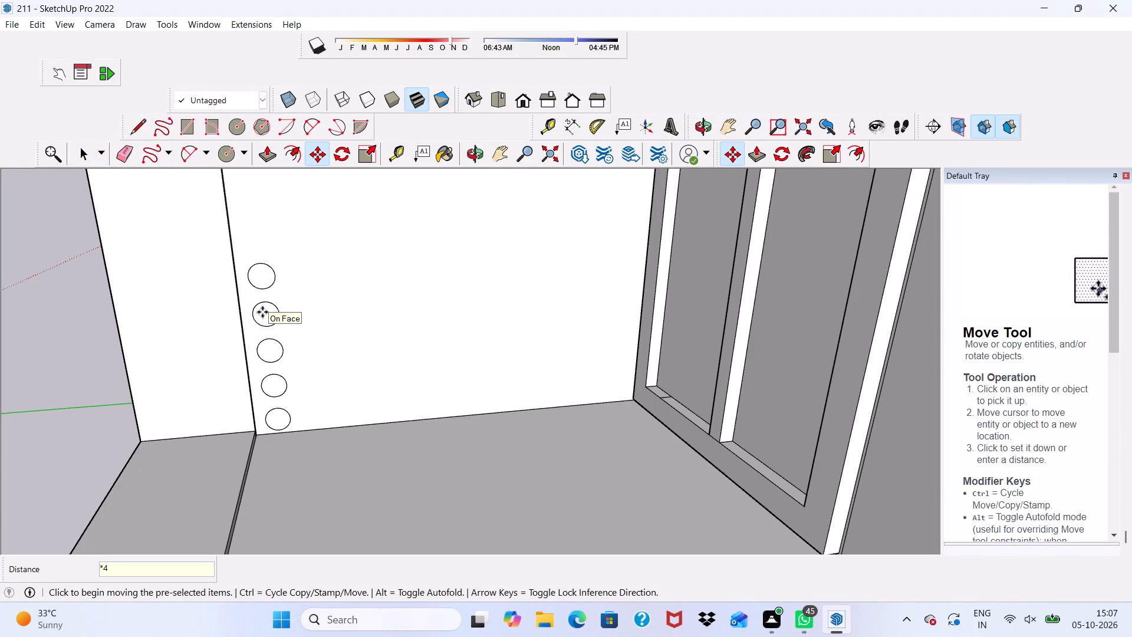
scroll(262, 312, "up", 1)
scroll(264, 329, "down", 1)
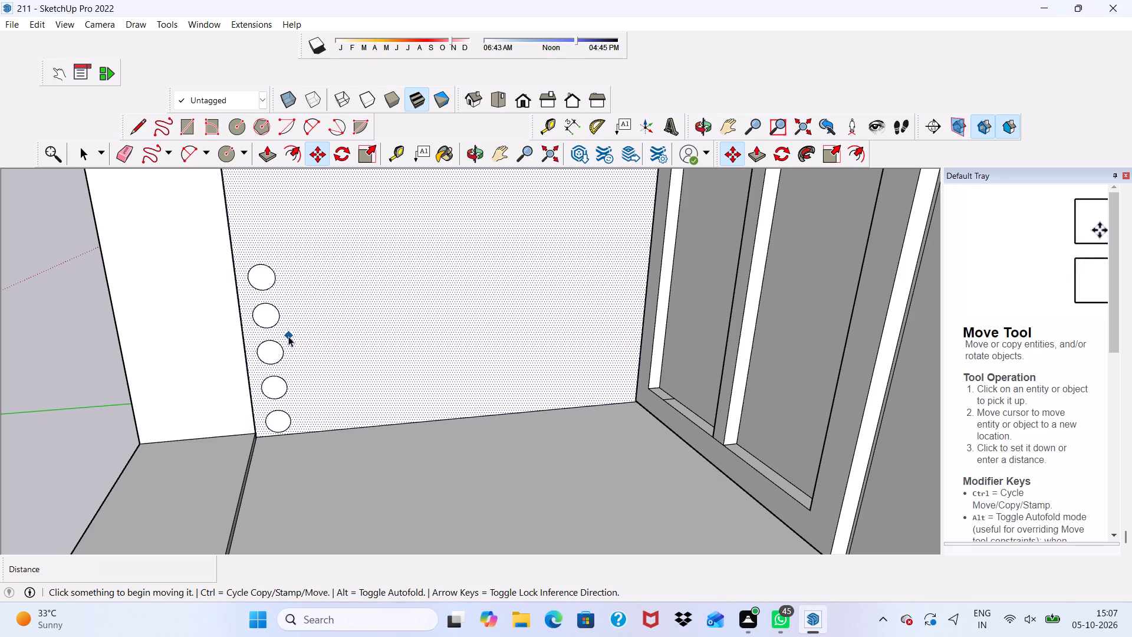
key("space")
Erase the lowest circle of the column, just above the balcony floor.
scroll(288, 342, "down", 3)
left_click(119, 154)
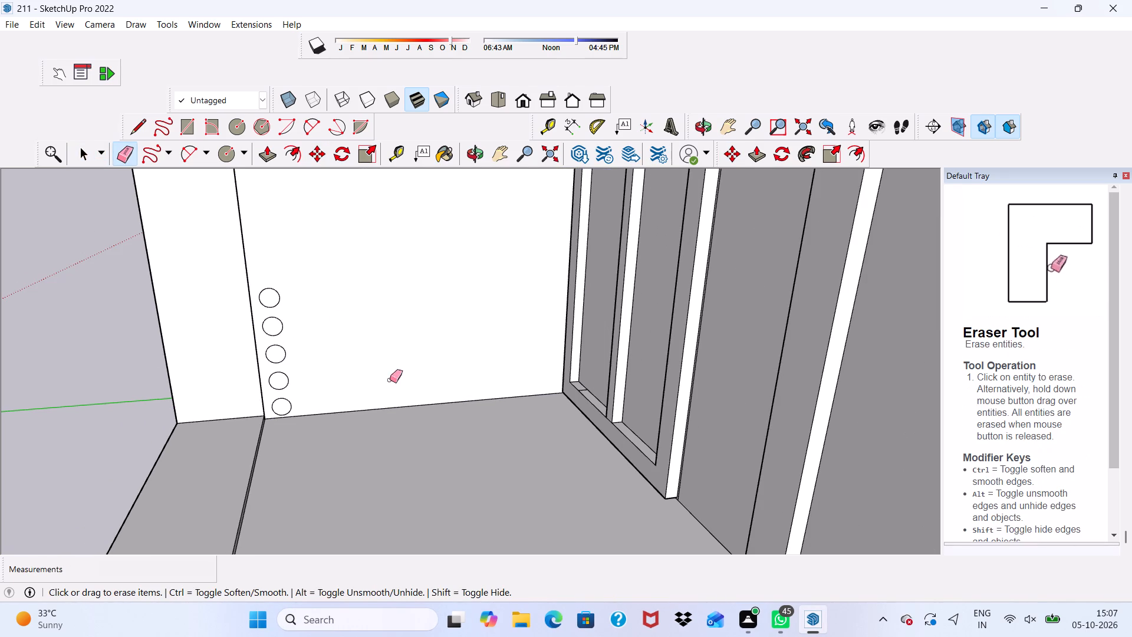
left_click_drag(284, 399, 279, 411)
Extrude the top circle on the balcony's inner side wall about 45' 8 5/8" across both balcony openings as a round rail.
scroll(228, 378, "down", 4)
middle_click_drag(222, 388, 264, 377)
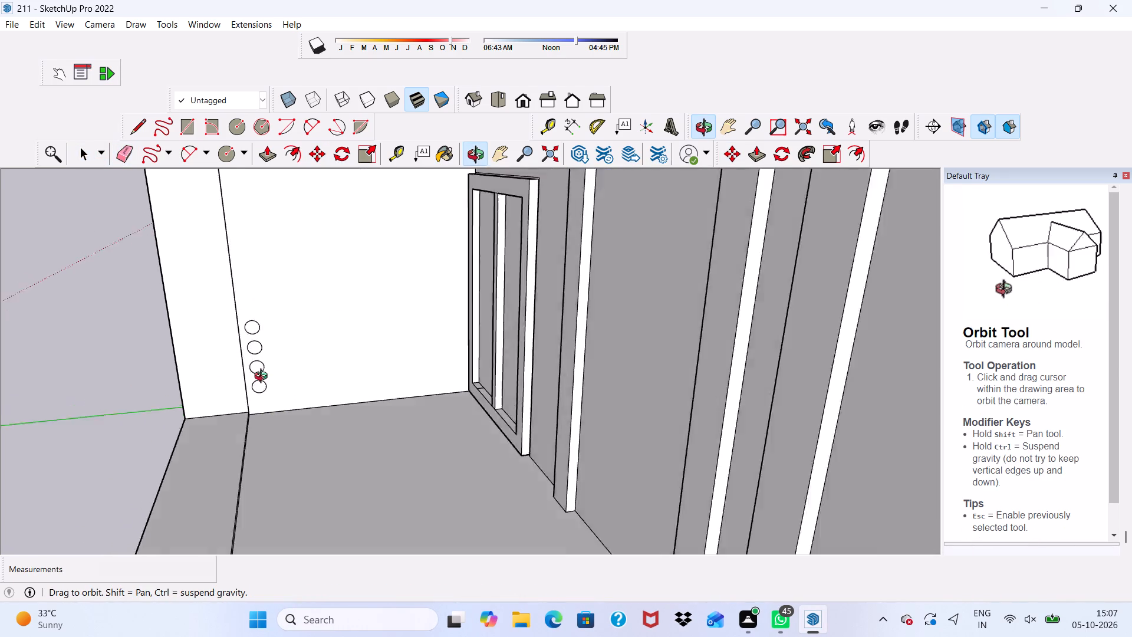
middle_click_drag(264, 377, 455, 316)
scroll(463, 324, "up", 1)
scroll(391, 354, "down", 4)
middle_click_drag(381, 379, 419, 418)
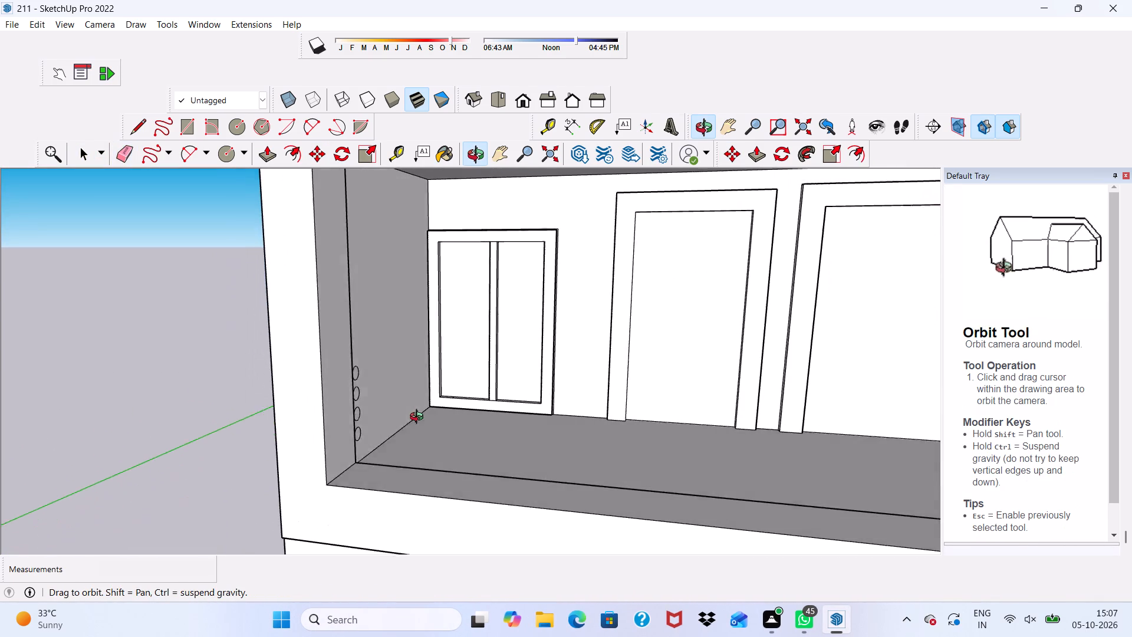
middle_click_drag(419, 418, 422, 429)
key("space")
scroll(367, 406, "up", 7)
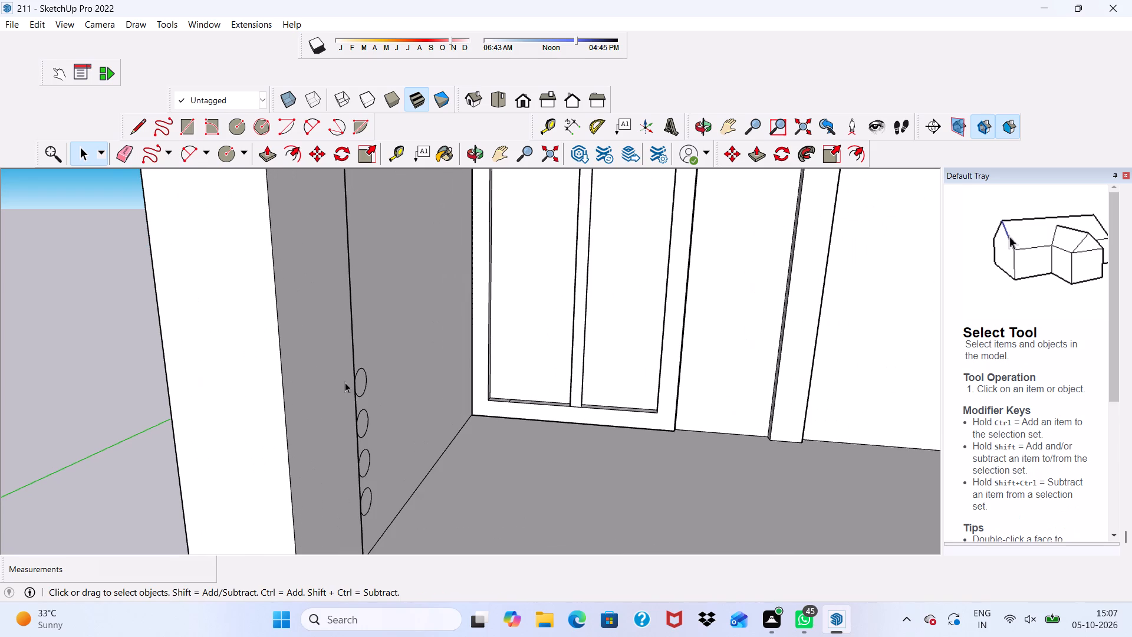
left_click(366, 385)
left_click(362, 385)
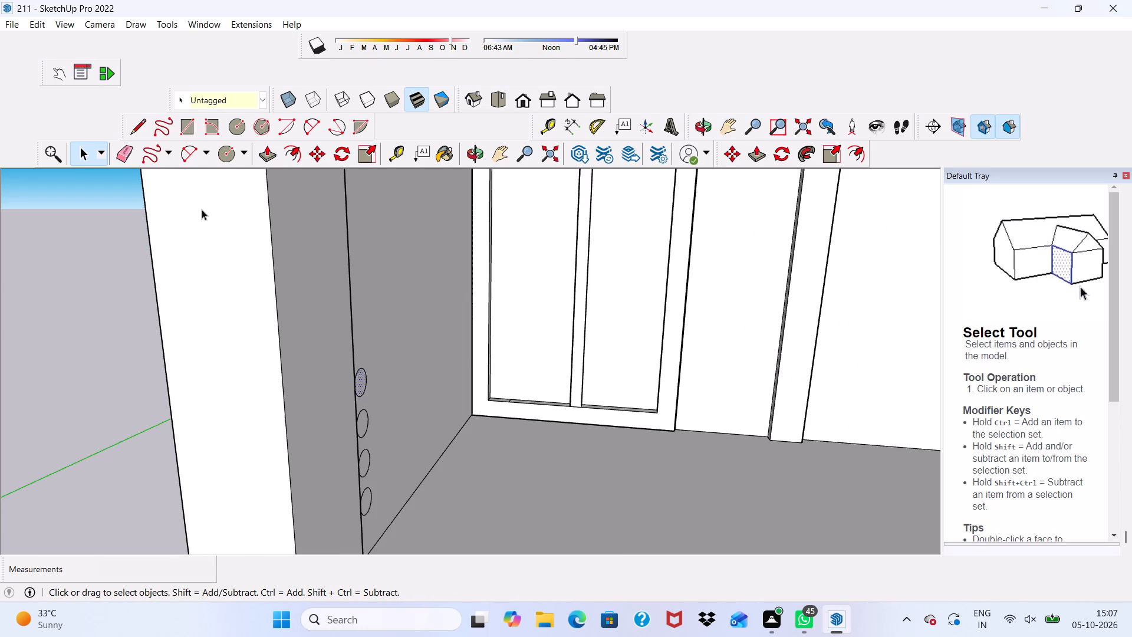
left_click(266, 151)
scroll(377, 337, "up", 2)
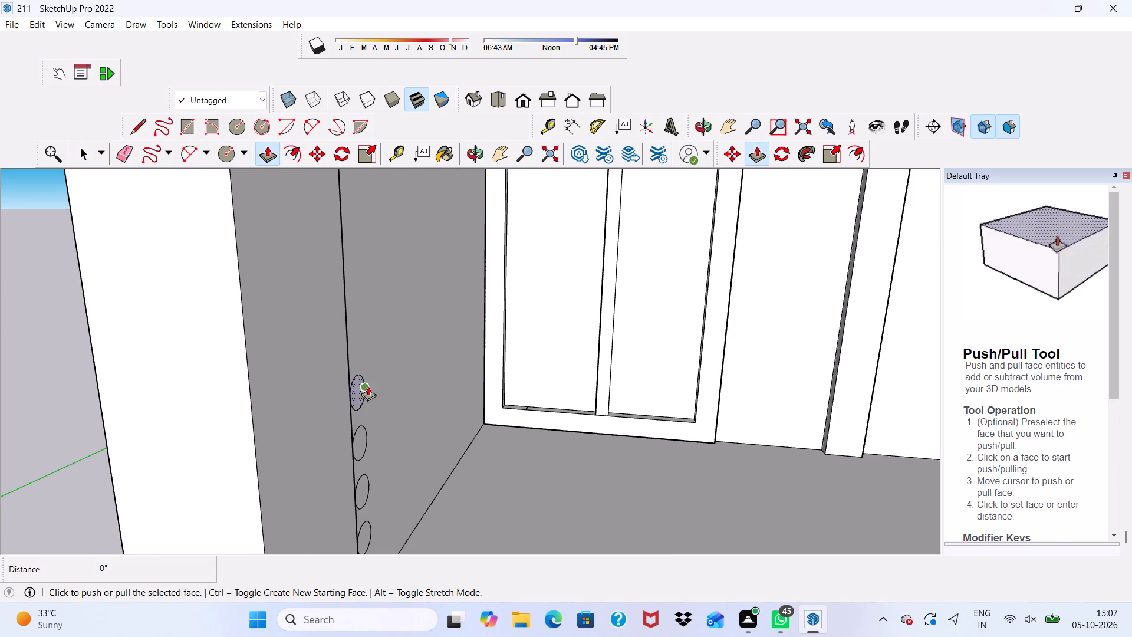
scroll(360, 384, "down", 4)
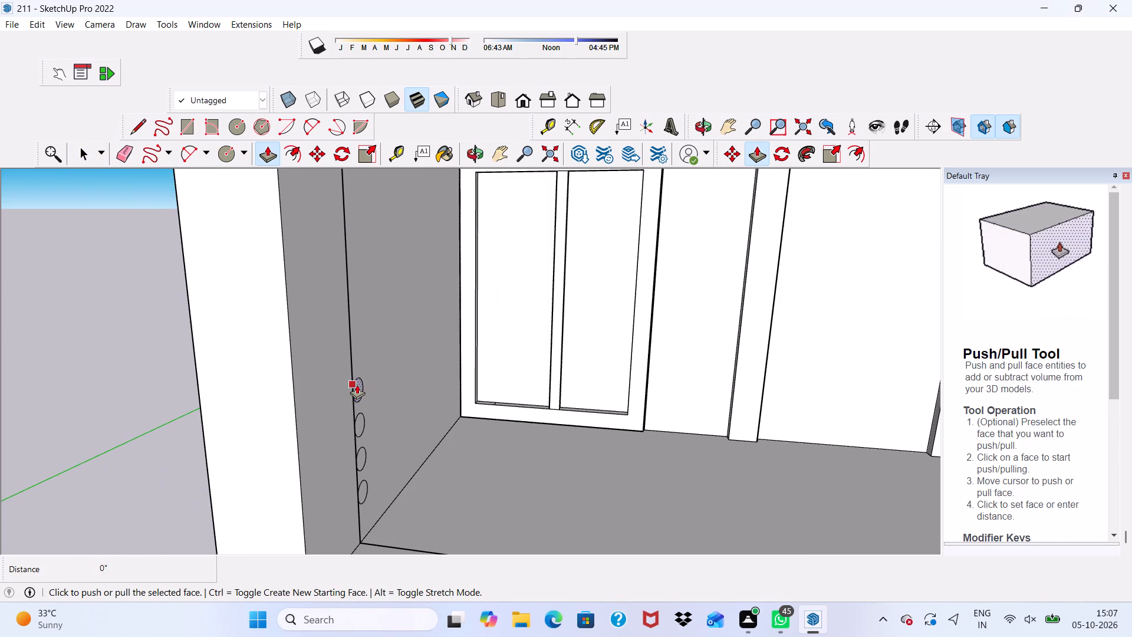
middle_click(357, 385)
scroll(362, 390, "up", 4)
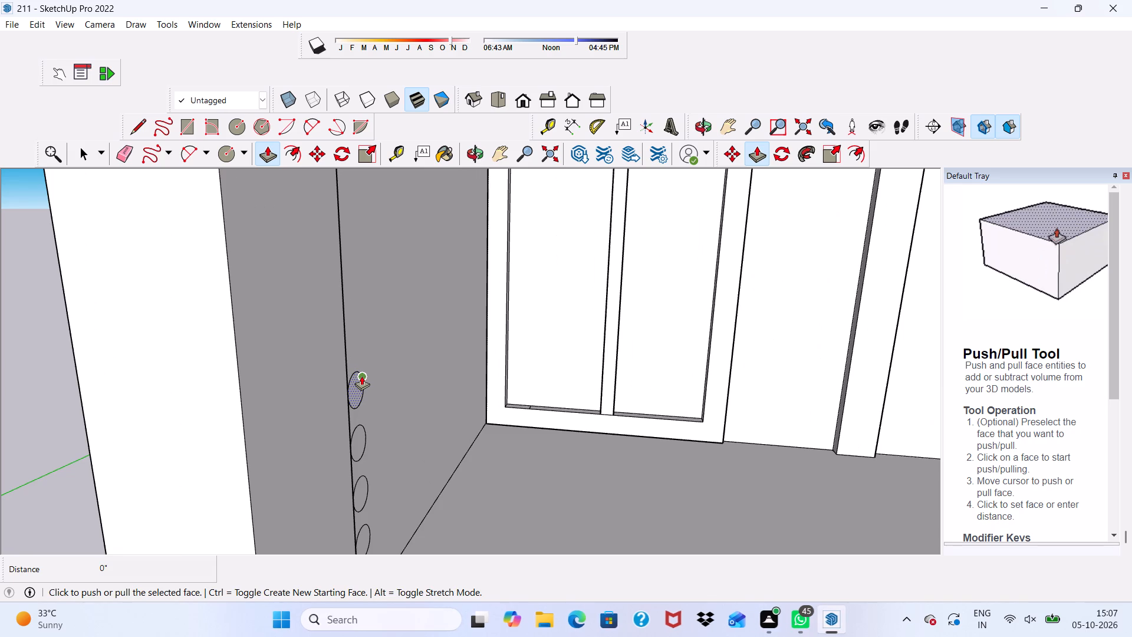
left_click(361, 380)
scroll(361, 380, "down", 13)
scroll(466, 366, "up", 1)
scroll(470, 368, "down", 4)
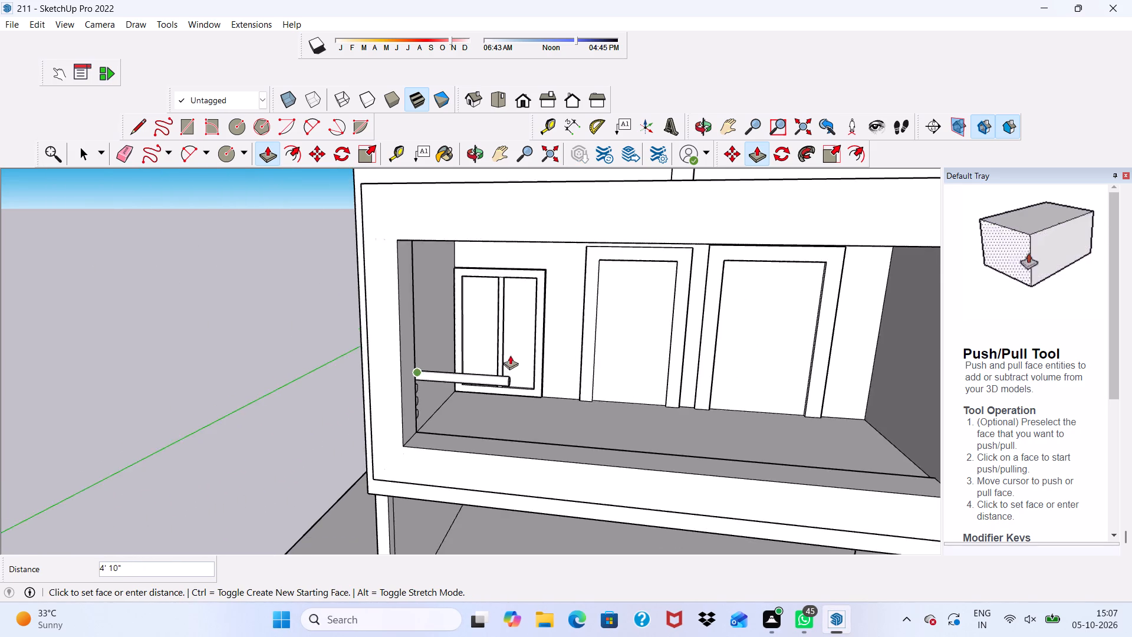
scroll(510, 355, "down", 3)
scroll(584, 340, "down", 5)
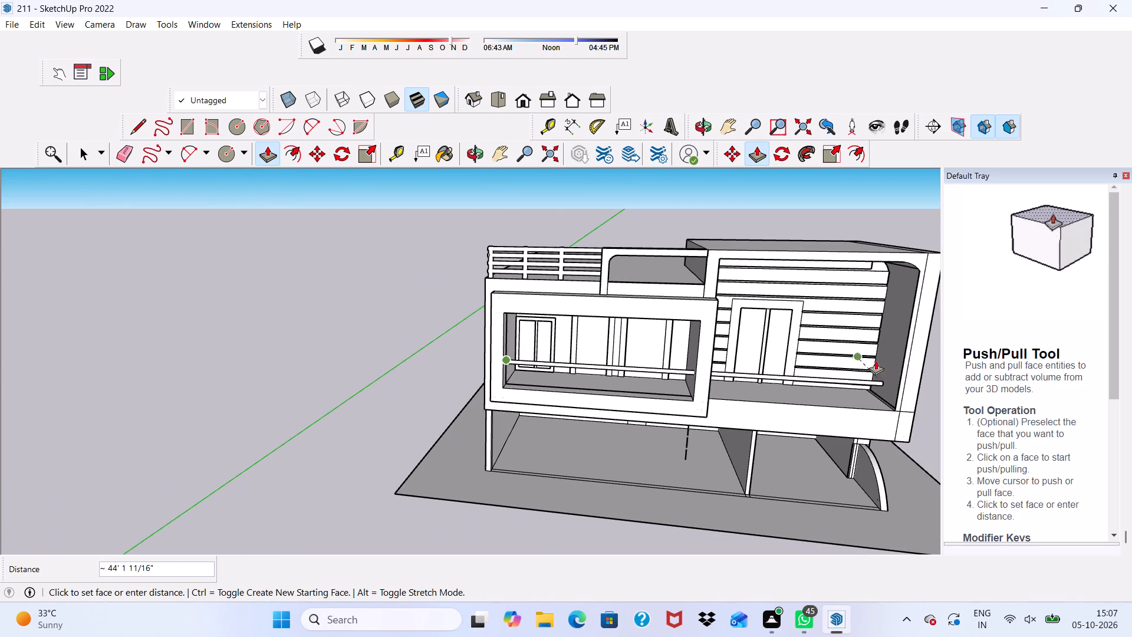
scroll(899, 359, "up", 2)
middle_click(886, 369)
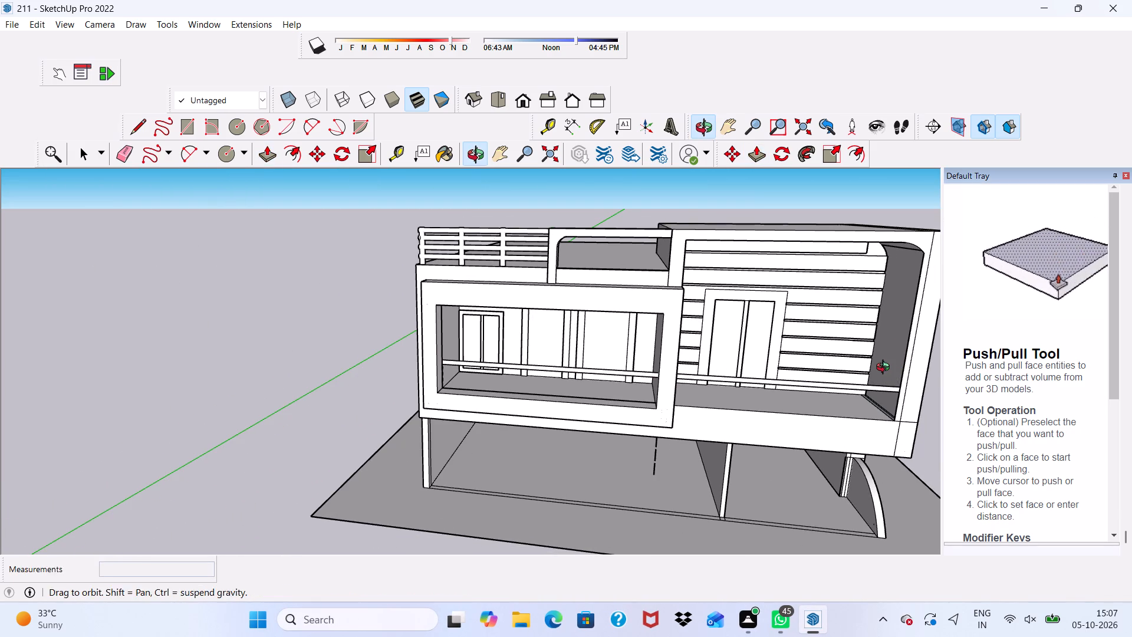
scroll(876, 373, "up", 3)
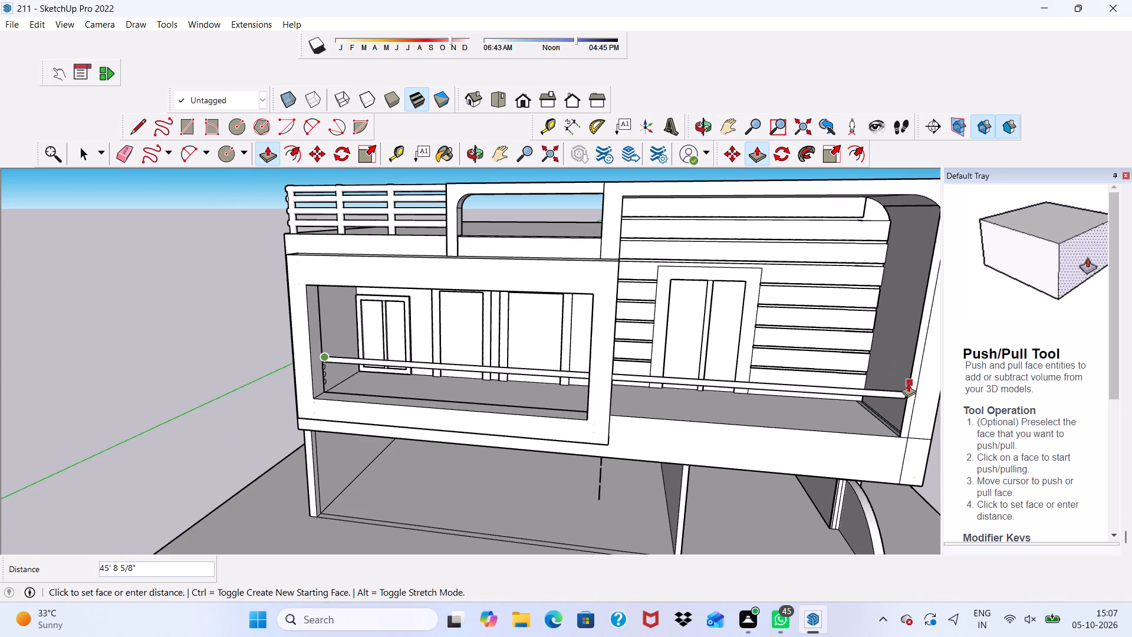
left_click(909, 383)
Extend the far end of the top rail by about 4 3/16" to the edge of the opposite wall.
scroll(890, 395, "up", 8)
scroll(934, 402, "down", 1)
scroll(930, 402, "up", 2)
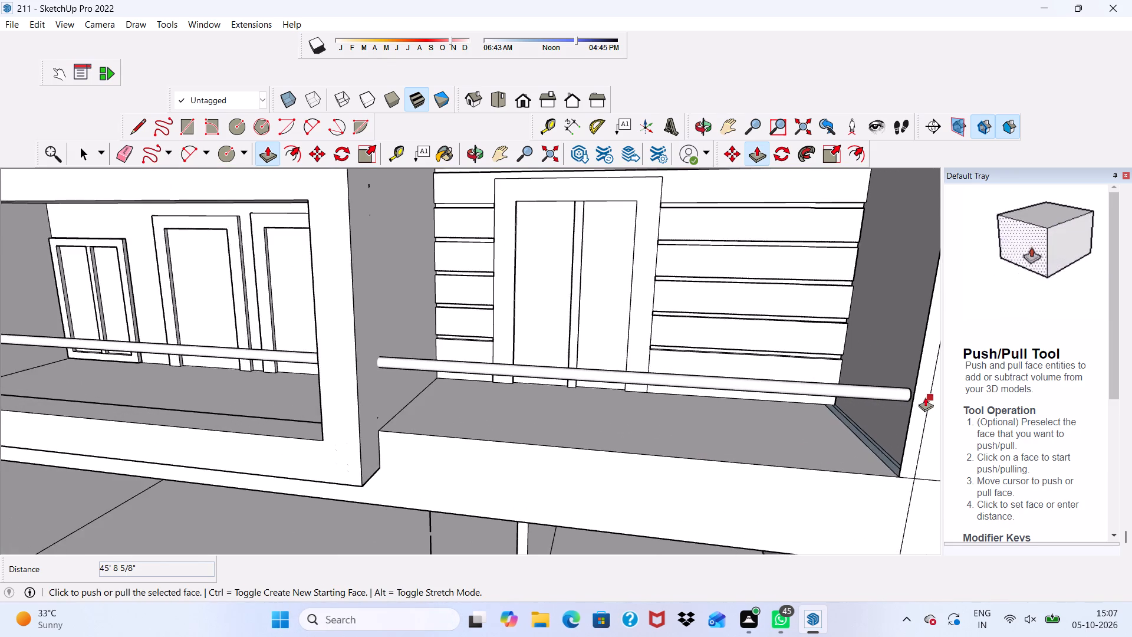
scroll(925, 397, "up", 2)
left_click(919, 385)
scroll(788, 429, "down", 1)
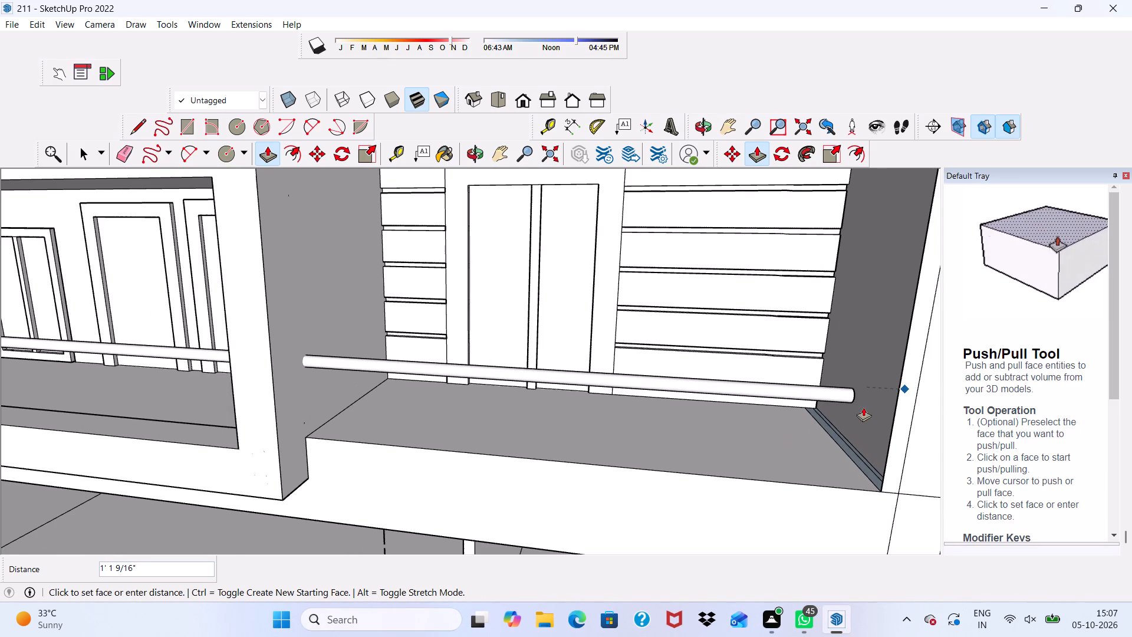
scroll(900, 392, "down", 2)
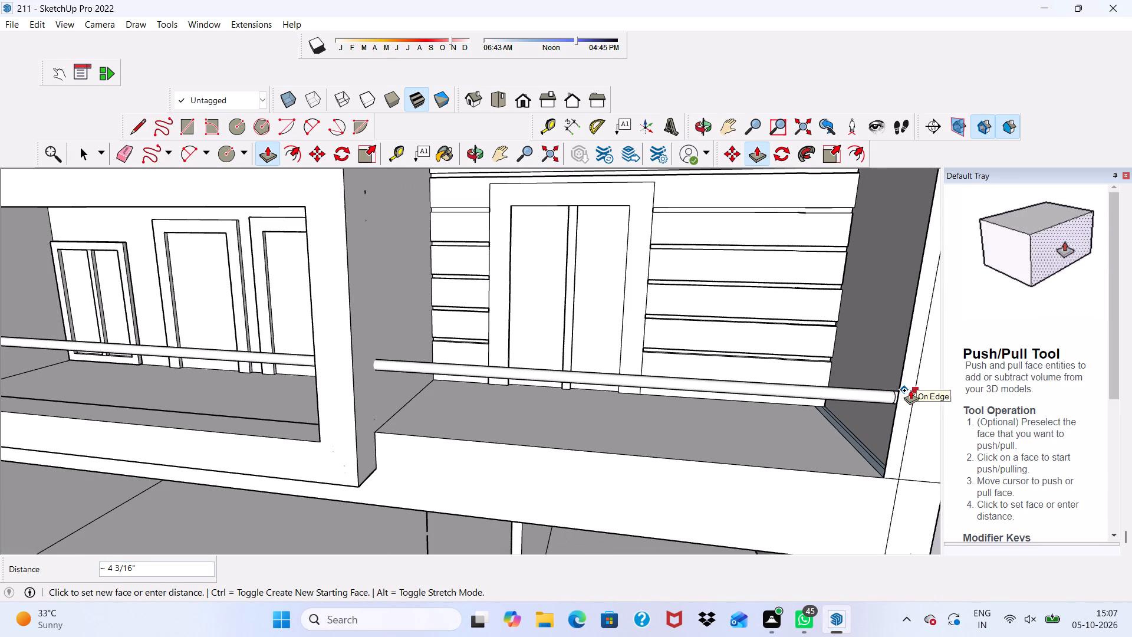
left_click(910, 390)
Erase the leftover circular seam edge near the far end of the top rail.
scroll(864, 384, "down", 1)
middle_click_drag(863, 389, 628, 363)
scroll(478, 449, "up", 1)
scroll(459, 461, "down", 2)
middle_click_drag(488, 444, 742, 407)
middle_click_drag(753, 407, 764, 407)
scroll(594, 449, "up", 3)
scroll(663, 374, "down", 1)
middle_click_drag(663, 374, 807, 400)
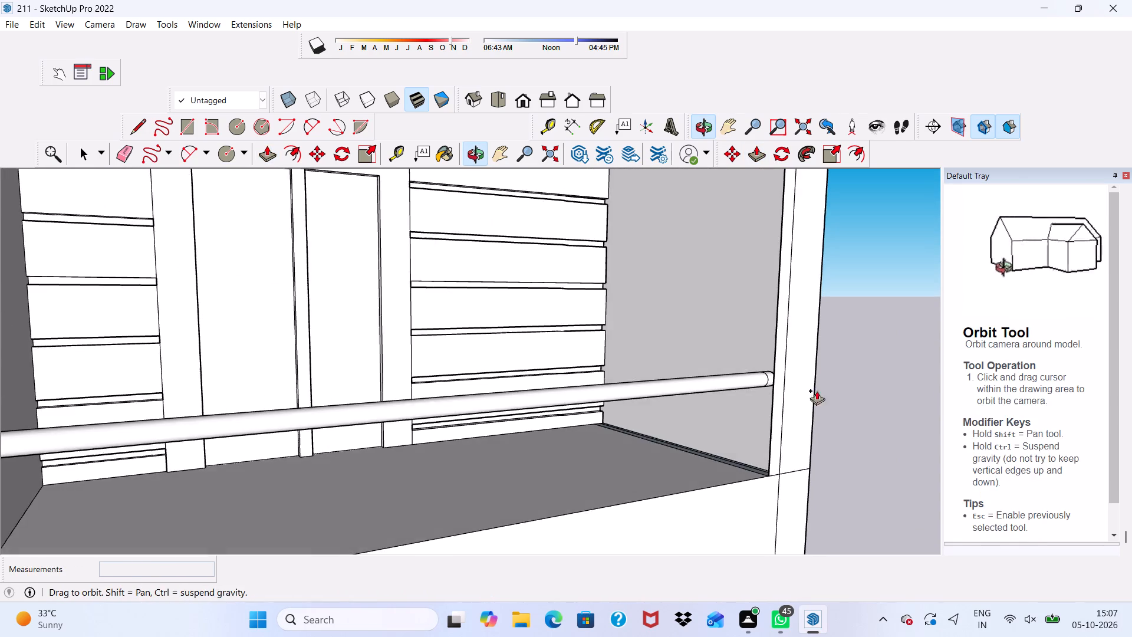
scroll(787, 372, "up", 1)
key("space")
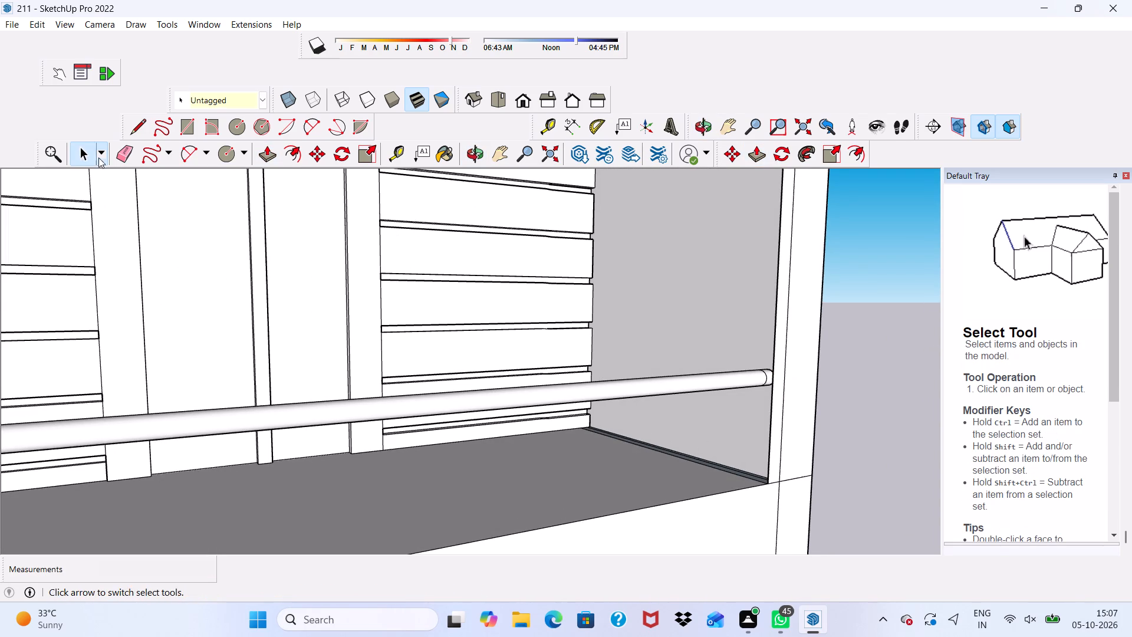
left_click(127, 152)
scroll(649, 359, "up", 1)
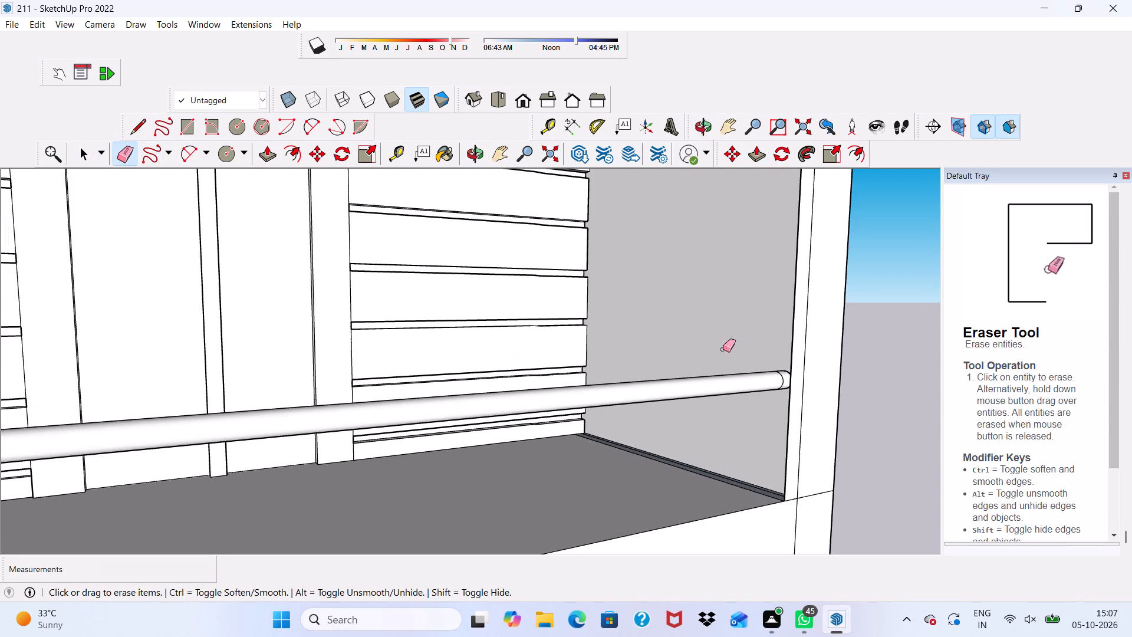
scroll(797, 371, "up", 2)
left_click(776, 378)
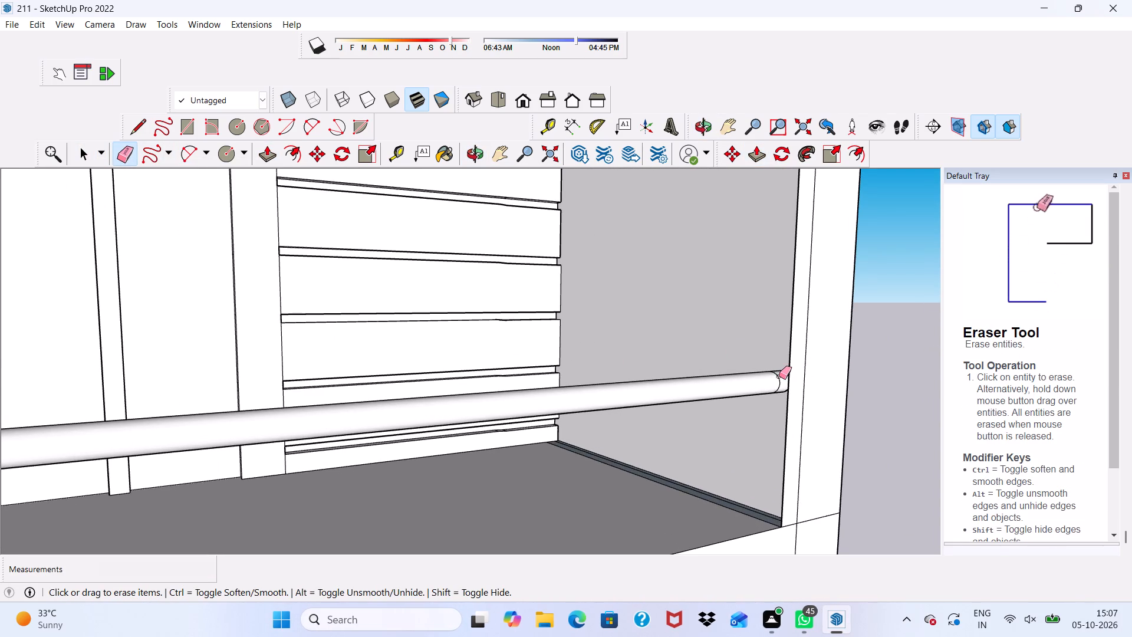
left_click(780, 376)
Extrude the second circle from the top about 46' 1/8" across the balcony to the far wall as a second rail.
scroll(757, 391, "down", 4)
middle_click_drag(739, 409, 732, 325)
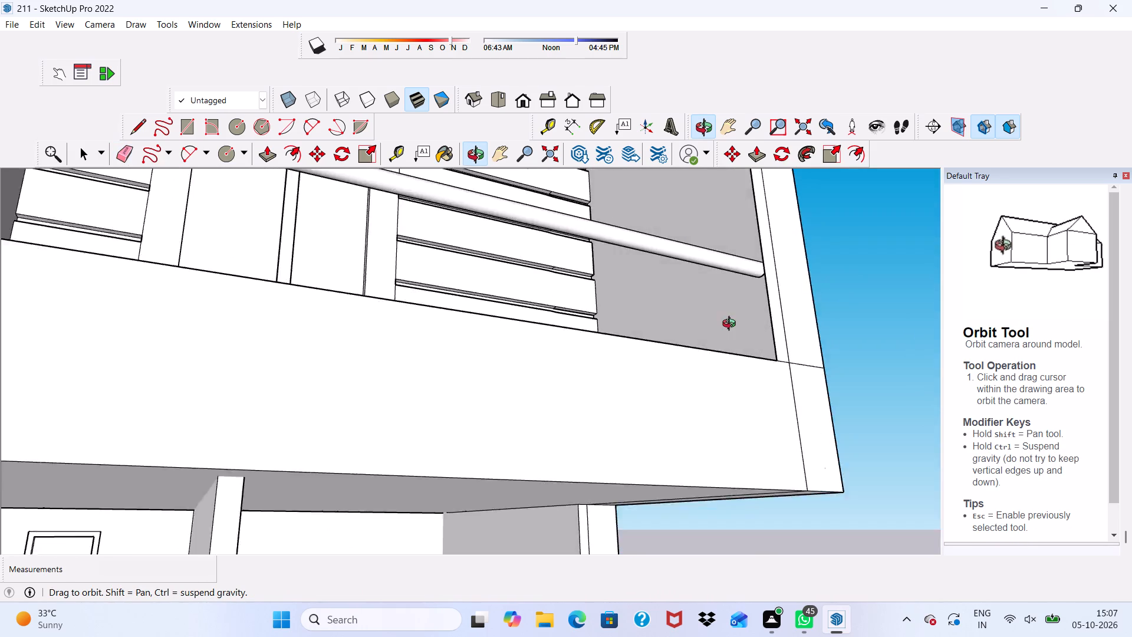
middle_click_drag(732, 325, 693, 352)
scroll(682, 326, "up", 1)
scroll(676, 306, "down", 6)
scroll(703, 321, "up", 1)
scroll(702, 326, "down", 2)
middle_click_drag(700, 354, 563, 395)
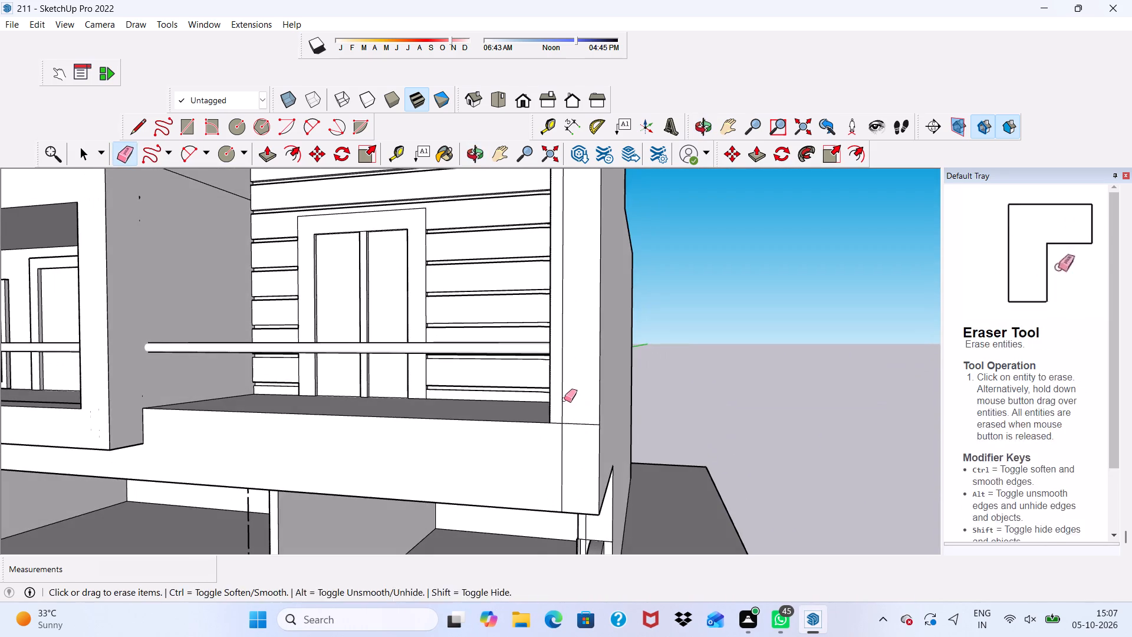
key("space")
scroll(491, 432, "down", 8)
middle_click_drag(208, 304, 254, 329)
scroll(37, 357, "up", 4)
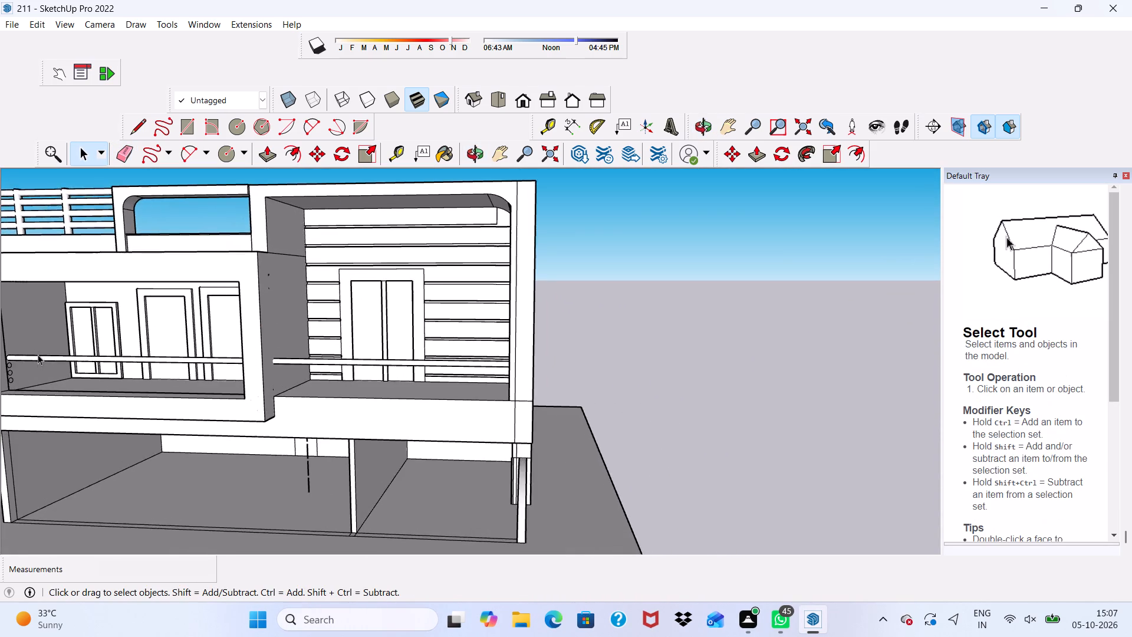
scroll(38, 354, "up", 10)
scroll(25, 342, "down", 2)
scroll(31, 339, "up", 1)
scroll(36, 339, "down", 2)
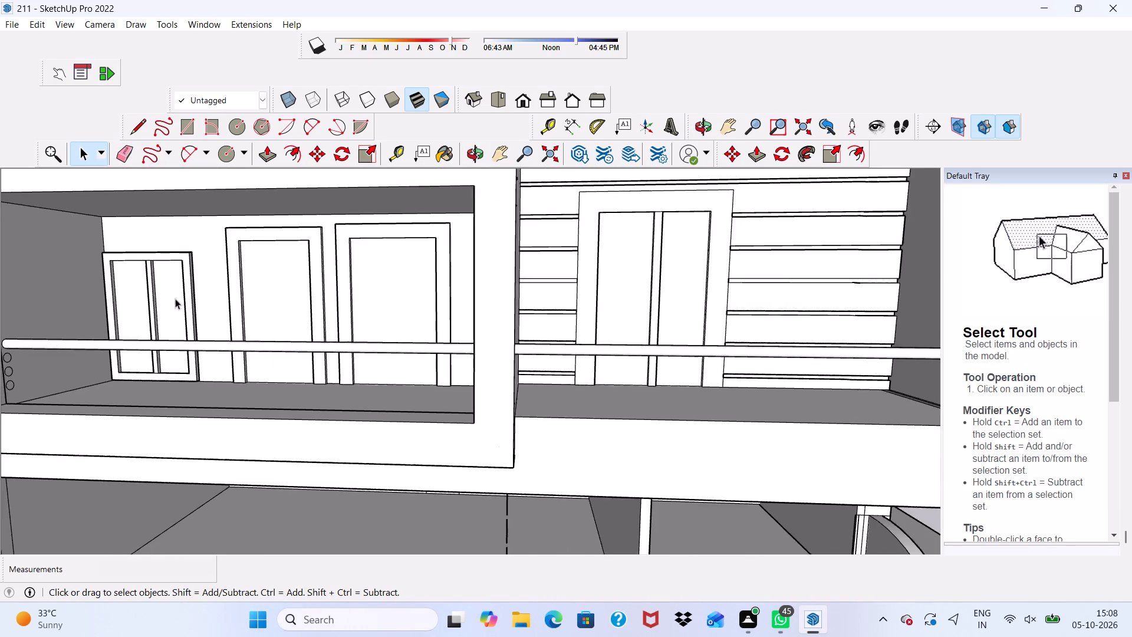
scroll(175, 298, "down", 3)
middle_click_drag(194, 393, 160, 400)
scroll(101, 380, "up", 12)
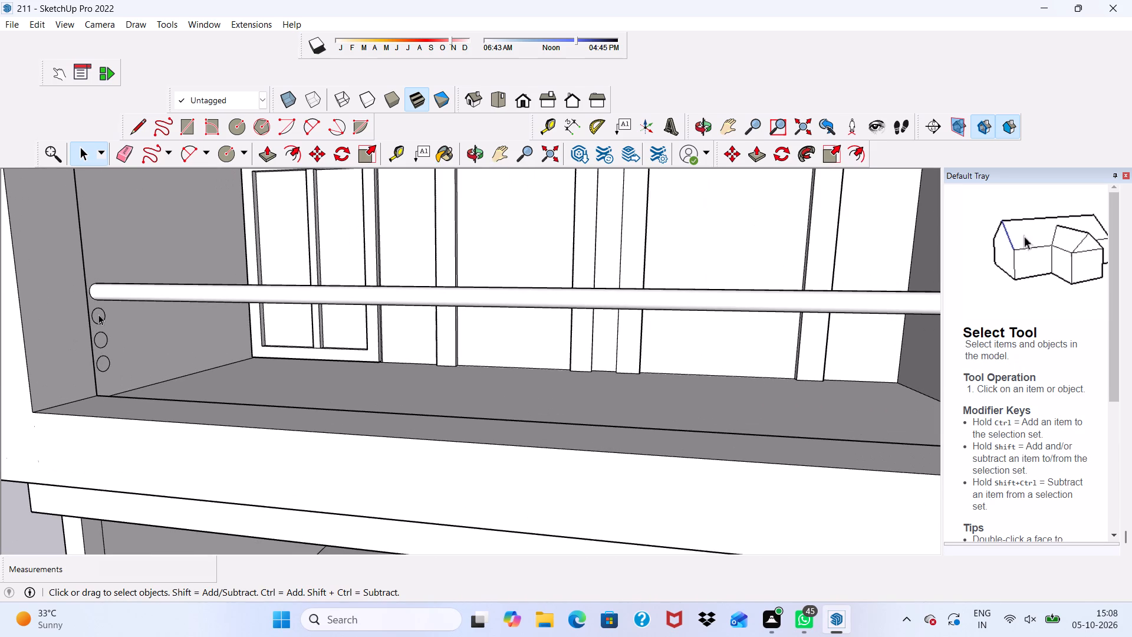
left_click(98, 314)
left_click(259, 153)
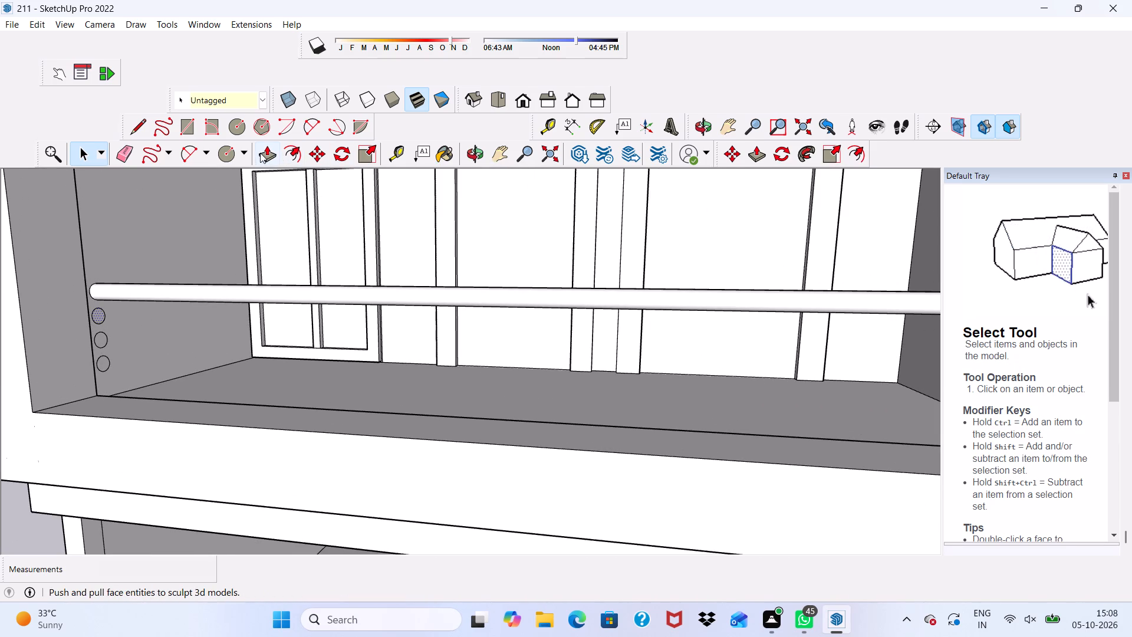
scroll(101, 305, "up", 5)
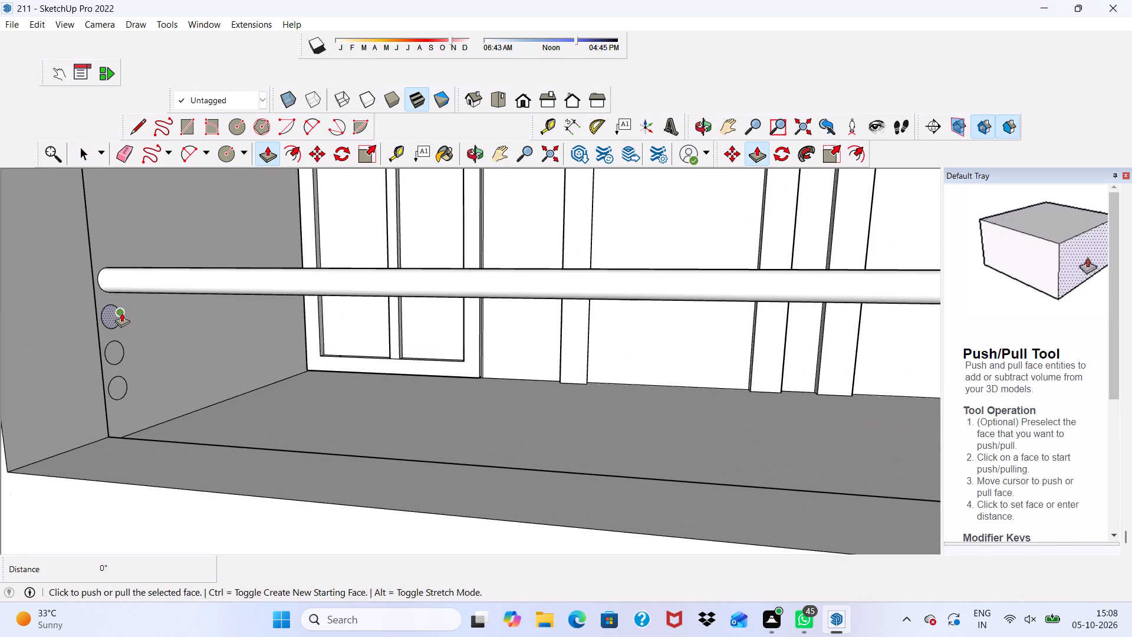
left_click(110, 315)
scroll(127, 322, "down", 13)
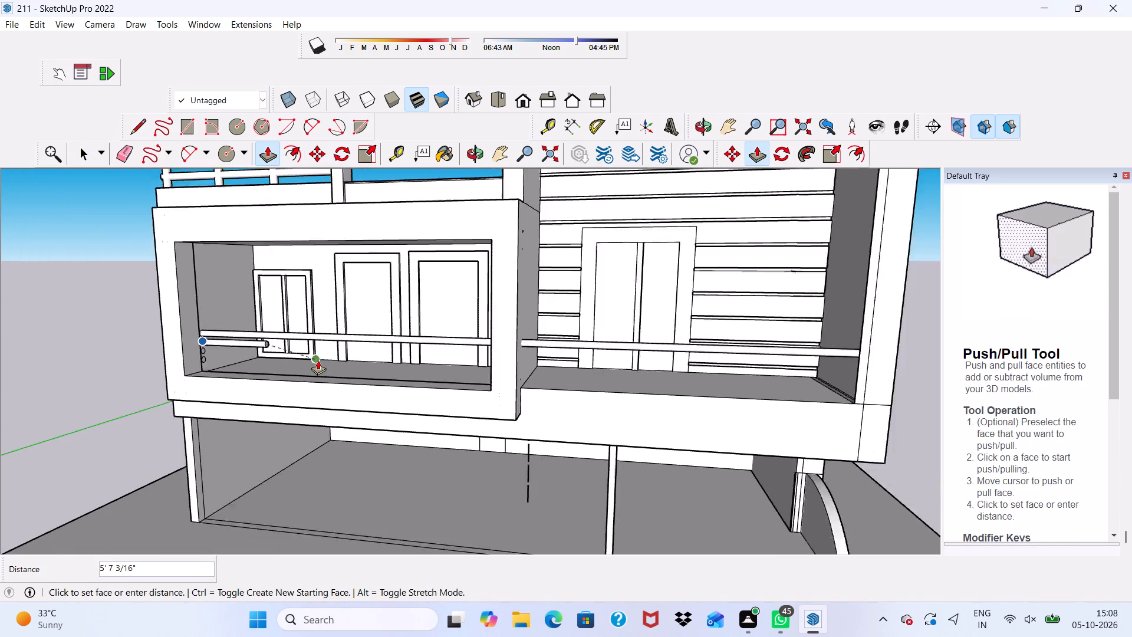
scroll(318, 360, "down", 5)
scroll(368, 369, "up", 1)
scroll(390, 374, "down", 1)
scroll(575, 386, "up", 5)
scroll(676, 371, "up", 3)
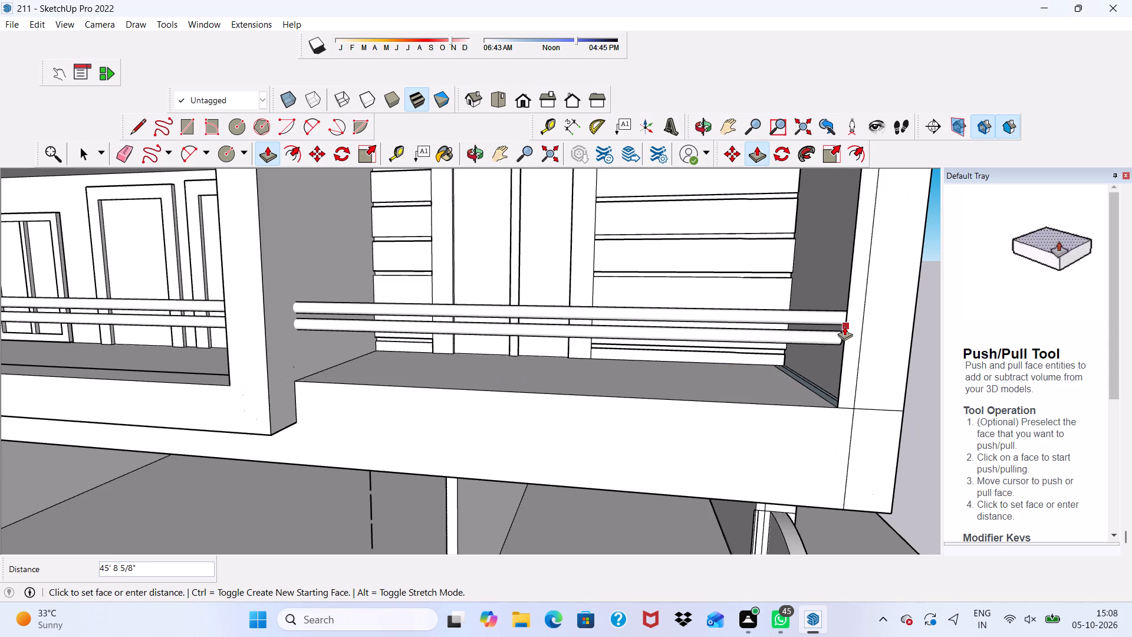
scroll(844, 326, "up", 2)
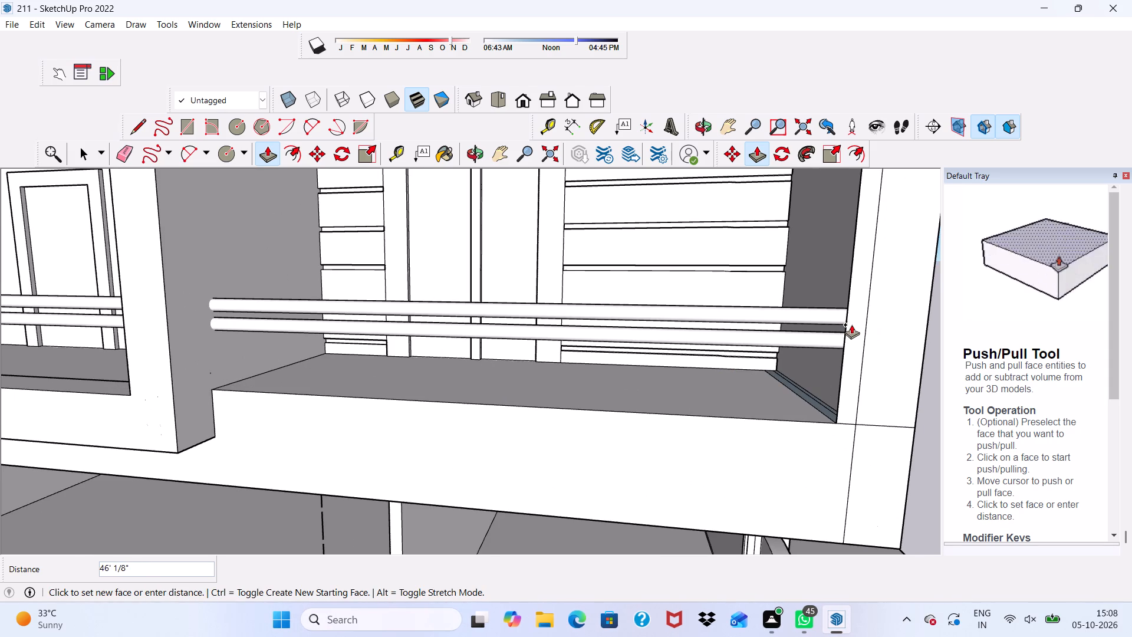
left_click(851, 324)
Extrude the third circle about 46' 1 13/16" across the balcony to the far wall as a third rail.
scroll(673, 343, "down", 5)
scroll(698, 352, "up", 1)
scroll(709, 359, "down", 1)
scroll(729, 373, "up", 1)
middle_click_drag(731, 375, 707, 353)
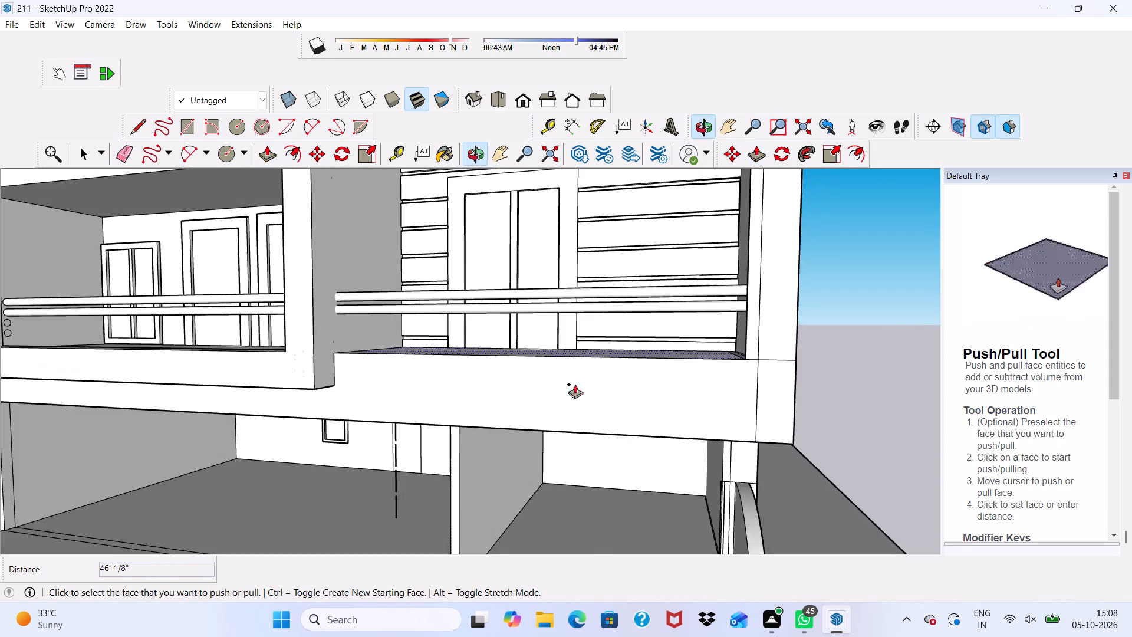
scroll(52, 380, "up", 2)
scroll(31, 322, "up", 8)
scroll(90, 293, "down", 9)
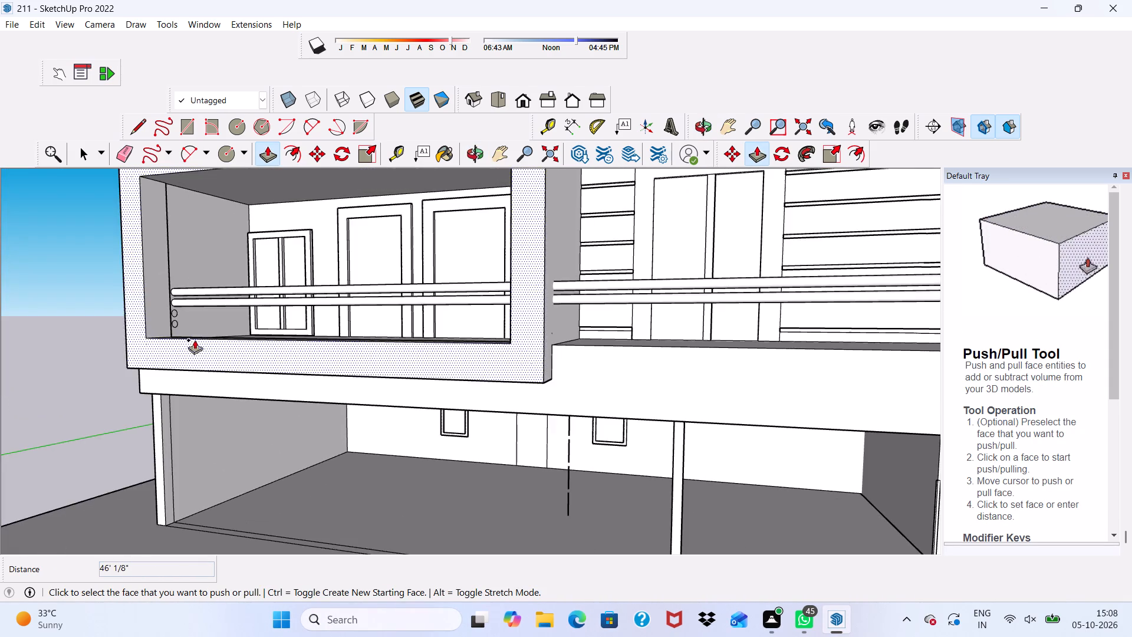
scroll(174, 312, "up", 12)
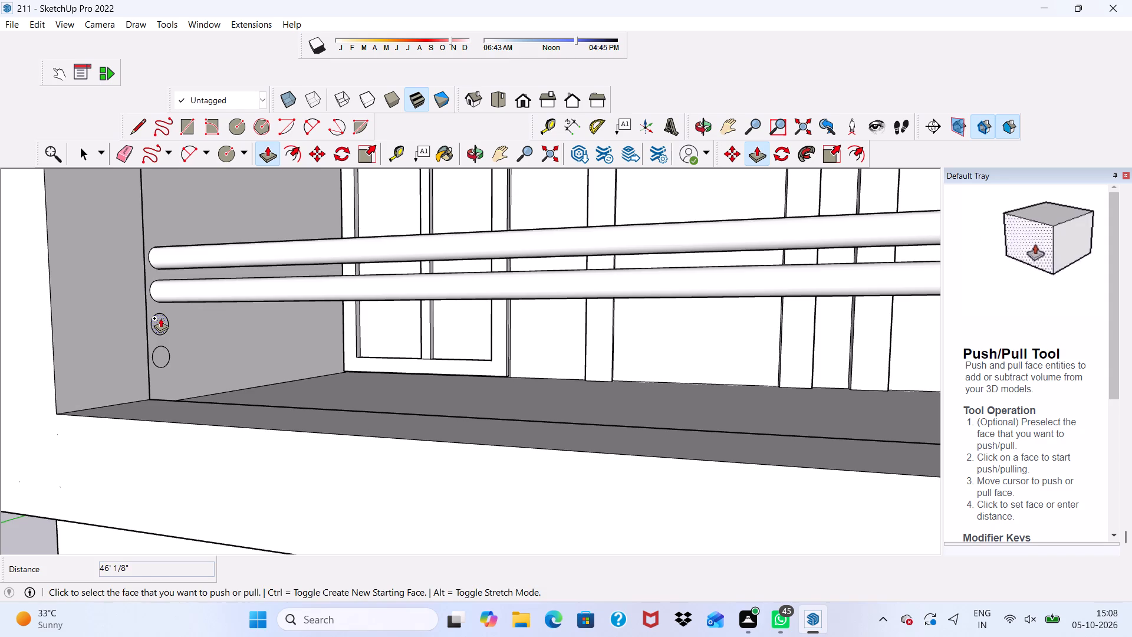
left_click(160, 318)
scroll(159, 318, "down", 4)
scroll(307, 319, "down", 10)
scroll(607, 291, "up", 1)
scroll(607, 297, "down", 3)
scroll(799, 304, "down", 3)
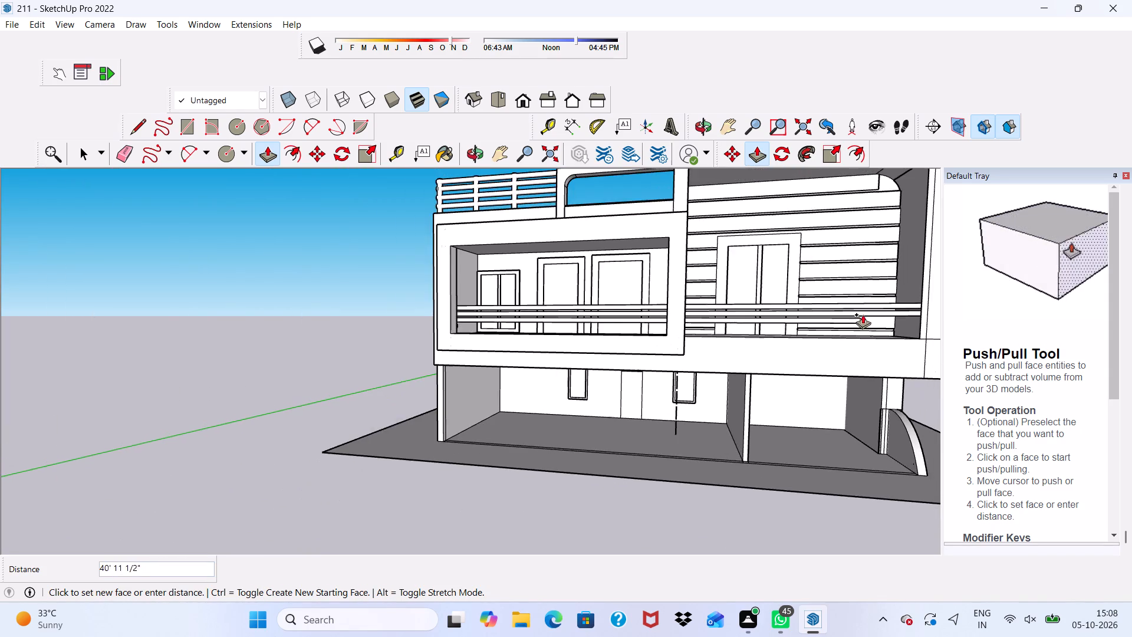
scroll(910, 322, "up", 5)
left_click(930, 316)
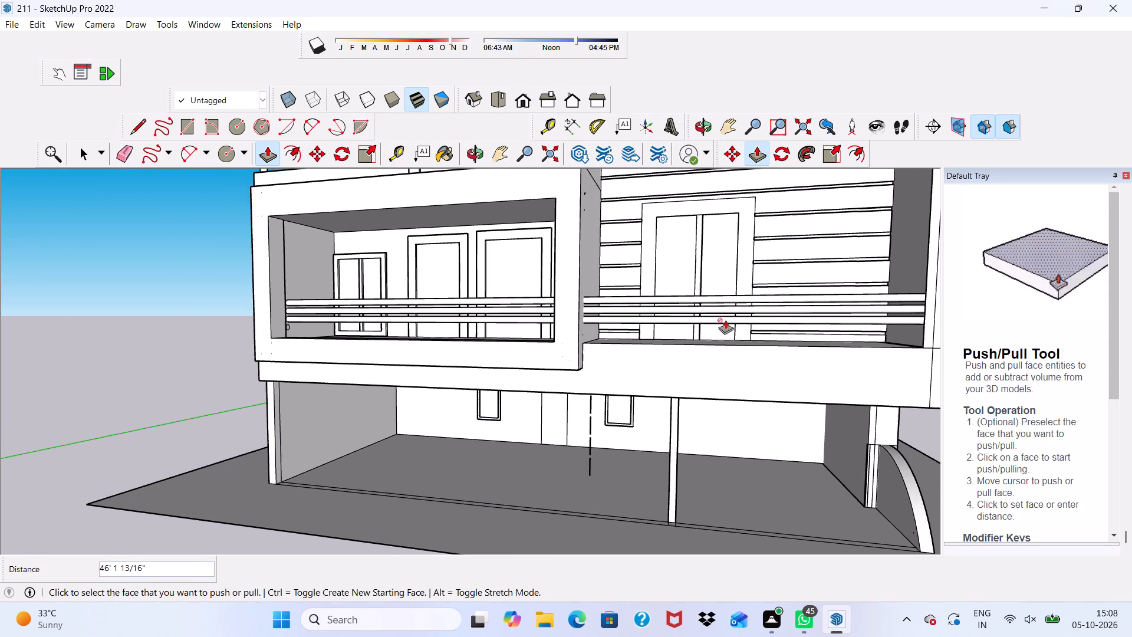
Extrude the lowest circle about 46' 2 1/2" across the balcony to the far wall as the fourth rail.
scroll(334, 282, "up", 10)
scroll(516, 223, "up", 4)
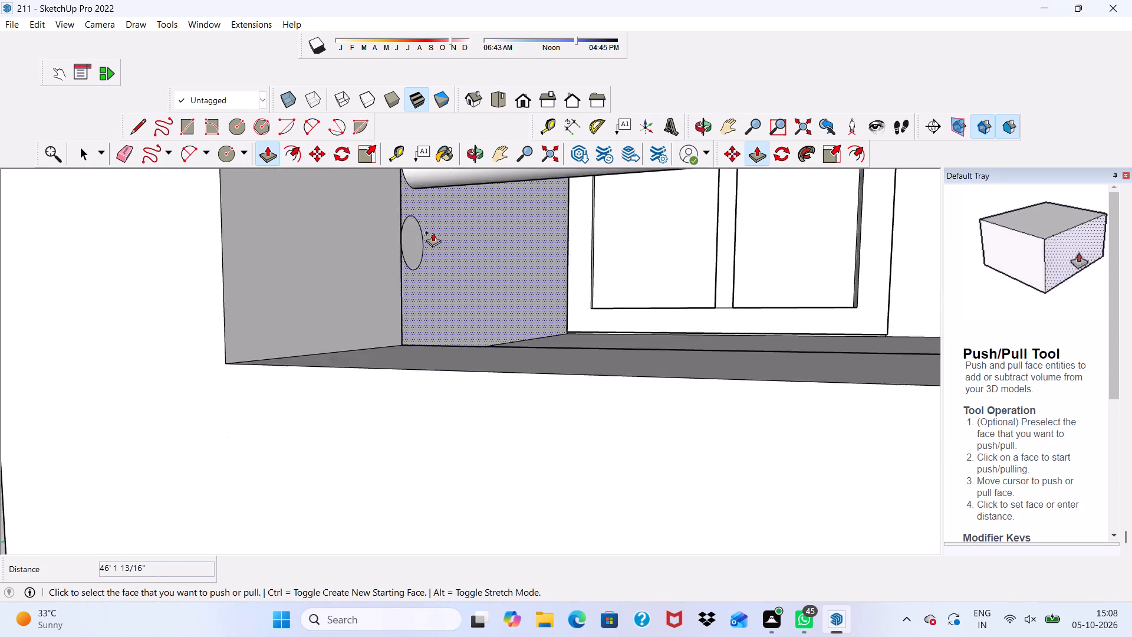
scroll(433, 232, "up", 1)
left_click(406, 238)
scroll(405, 239, "down", 11)
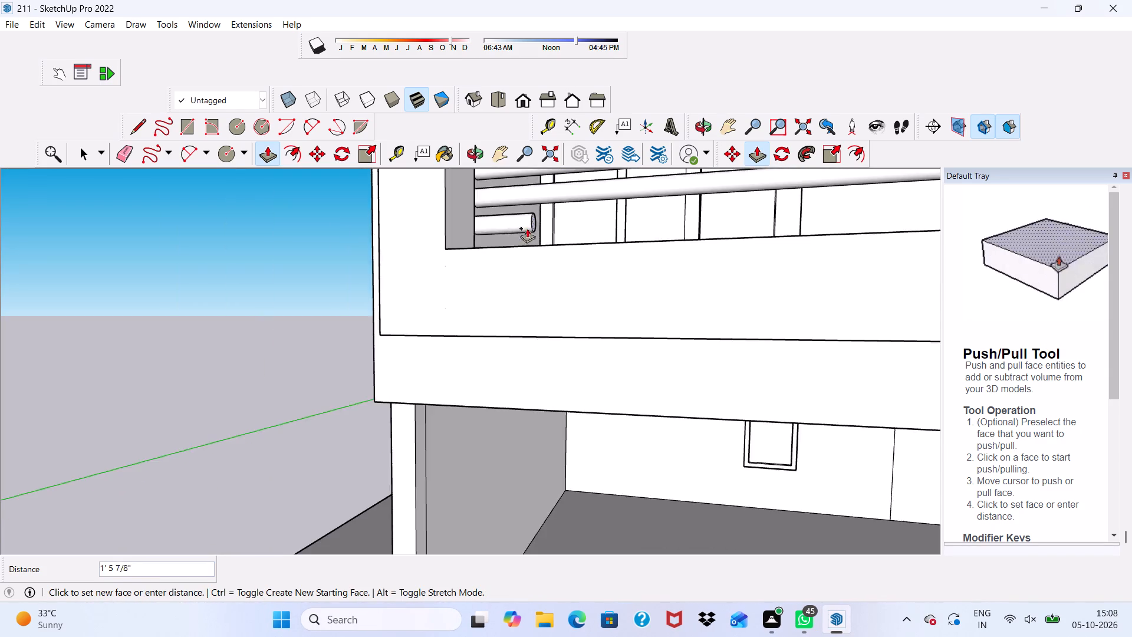
scroll(527, 228, "down", 4)
scroll(501, 224, "up", 1)
scroll(500, 225, "down", 1)
scroll(500, 231, "up", 1)
scroll(502, 234, "down", 2)
scroll(518, 209, "up", 1)
scroll(518, 215, "down", 20)
scroll(518, 215, "down", 3)
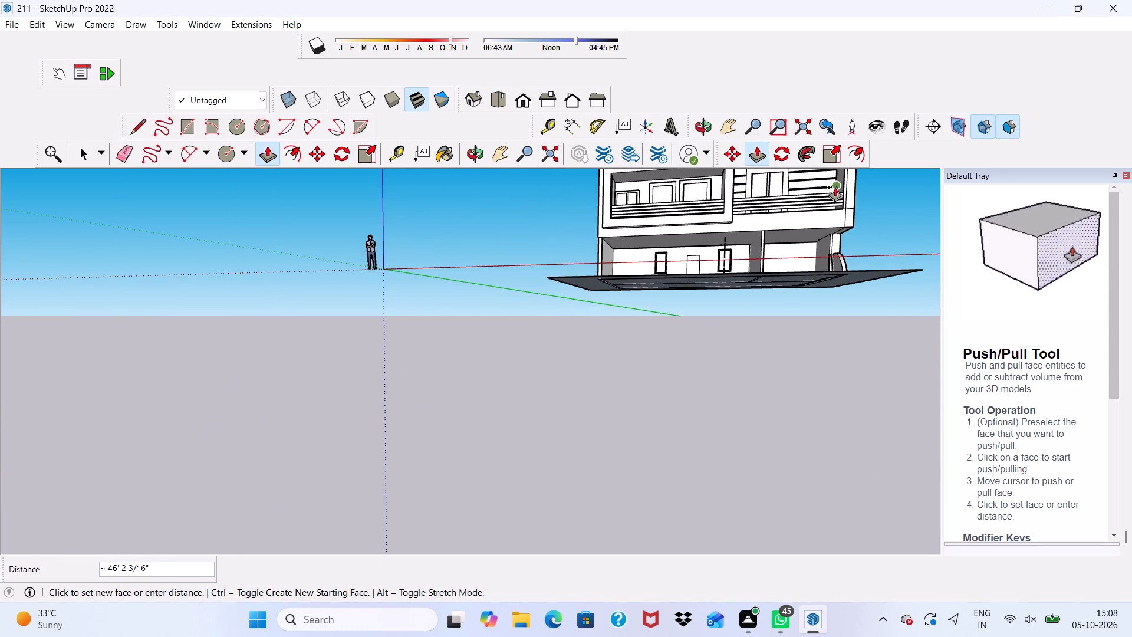
scroll(840, 192, "up", 17)
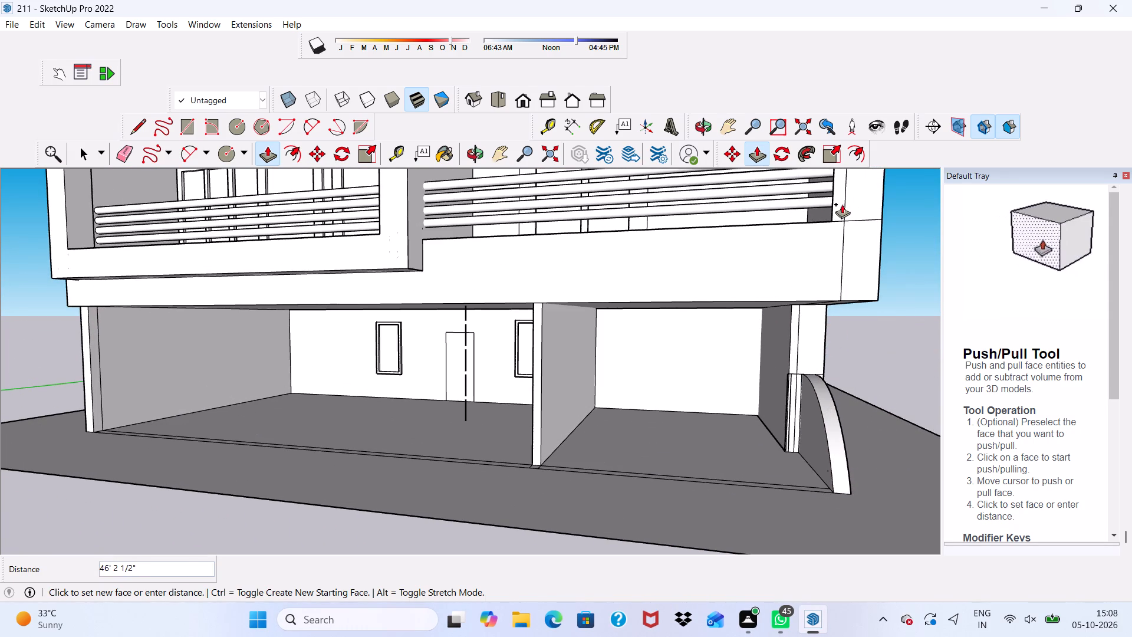
left_click(842, 204)
scroll(701, 227, "down", 7)
middle_click_drag(709, 249, 788, 340)
key("space")
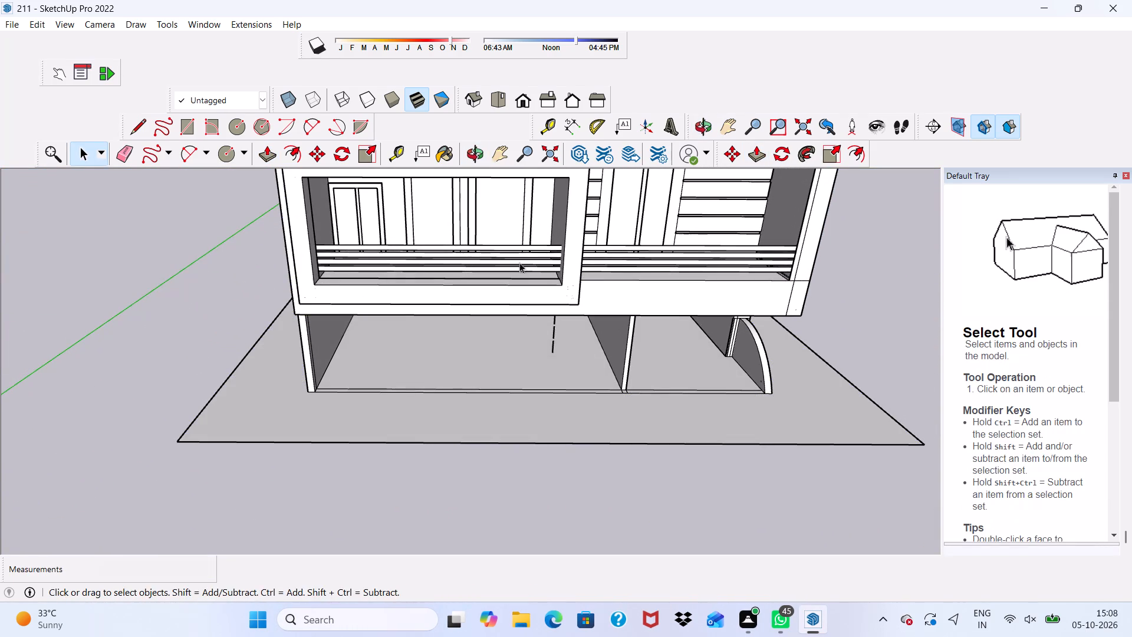
Examine the near end of the four rails and the balcony floor strip beneath them.
middle_click_drag(524, 257, 526, 214)
scroll(413, 297, "up", 5)
scroll(384, 234, "up", 2)
middle_click_drag(379, 216, 420, 291)
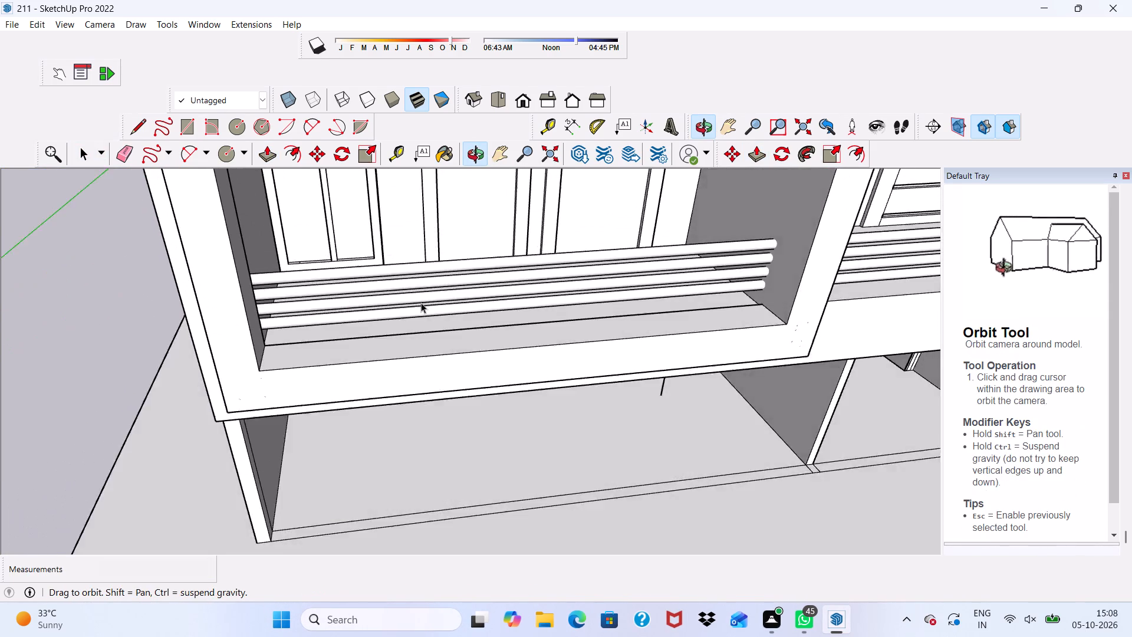
scroll(421, 307, "up", 7)
scroll(298, 346, "down", 1)
scroll(298, 346, "up", 2)
middle_click_drag(296, 326, 278, 390)
scroll(285, 364, "up", 4)
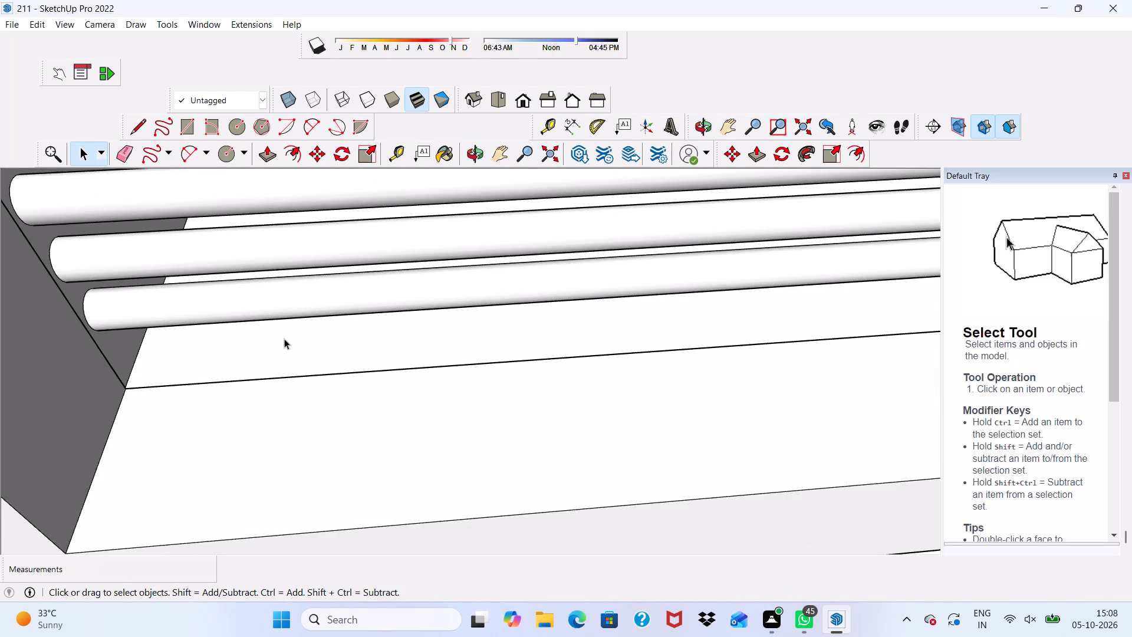
scroll(284, 339, "up", 5)
middle_click_drag(272, 336, 227, 521)
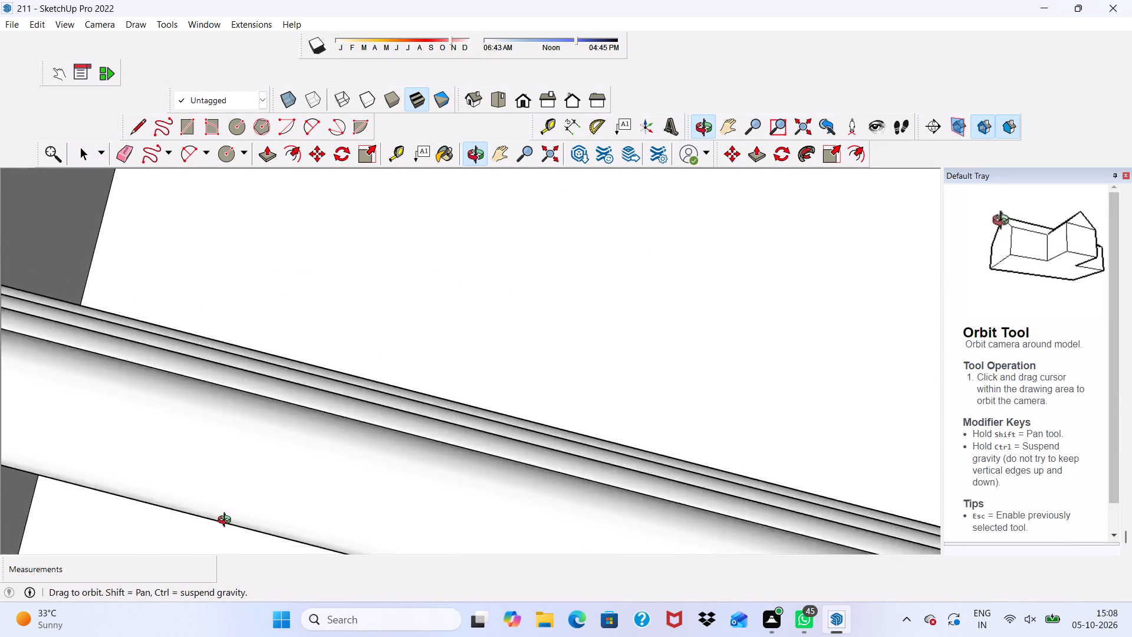
middle_click_drag(227, 521, 290, 347)
scroll(296, 317, "up", 7)
middle_click_drag(287, 330, 302, 409)
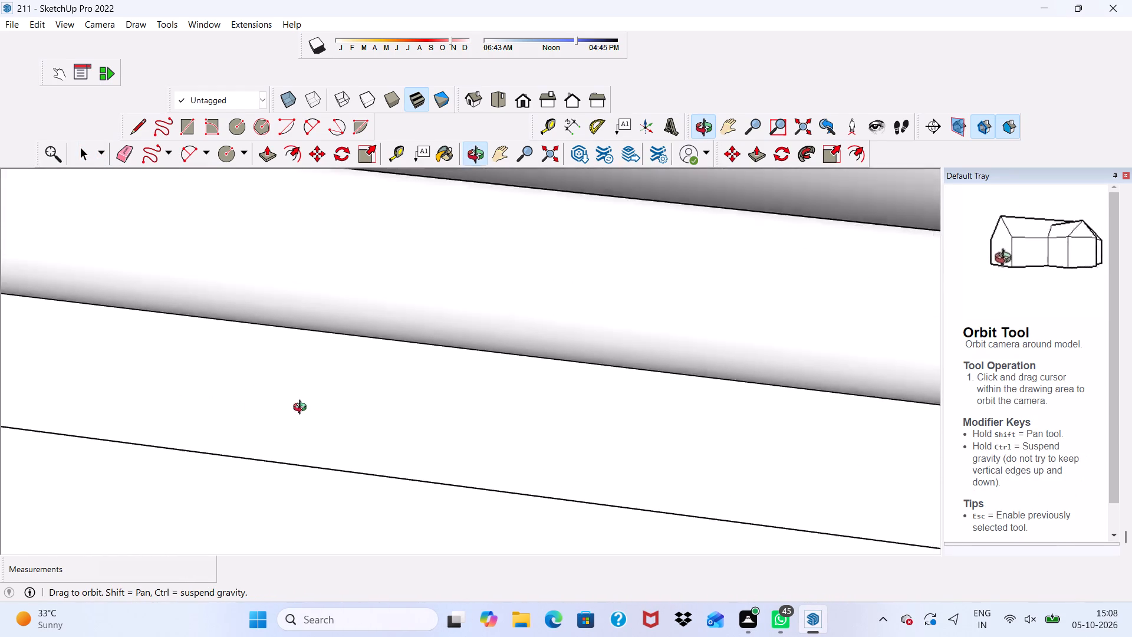
middle_click_drag(302, 409, 297, 333)
scroll(248, 306, "down", 6)
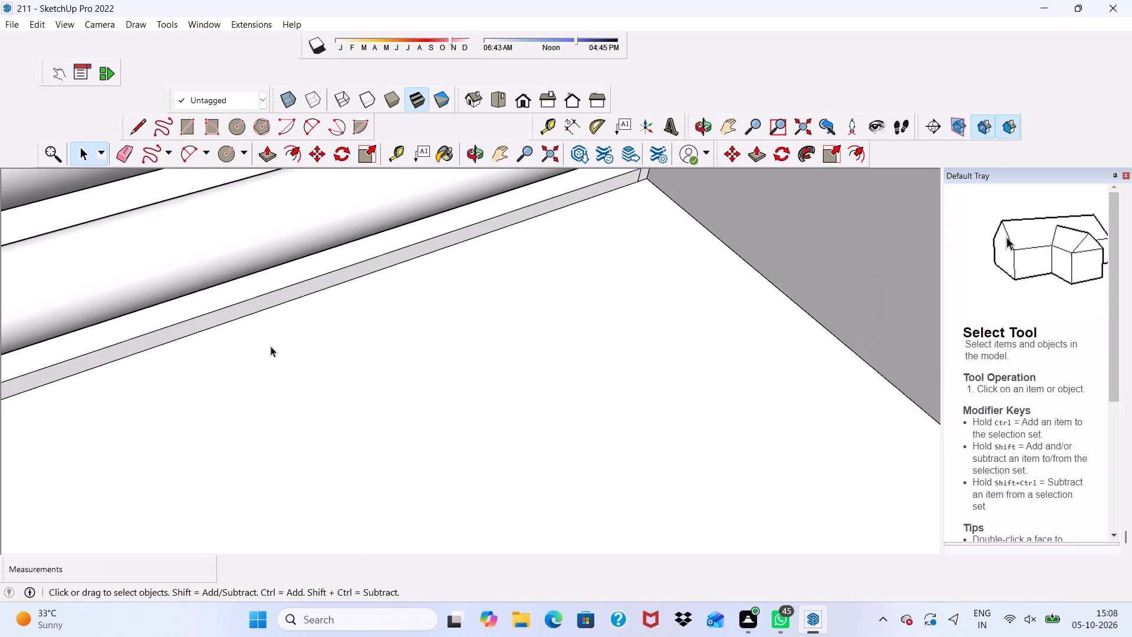
scroll(271, 346, "up", 1)
scroll(272, 345, "down", 3)
middle_click_drag(325, 350, 285, 312)
scroll(342, 293, "down", 4)
scroll(381, 365, "up", 1)
scroll(388, 369, "down", 7)
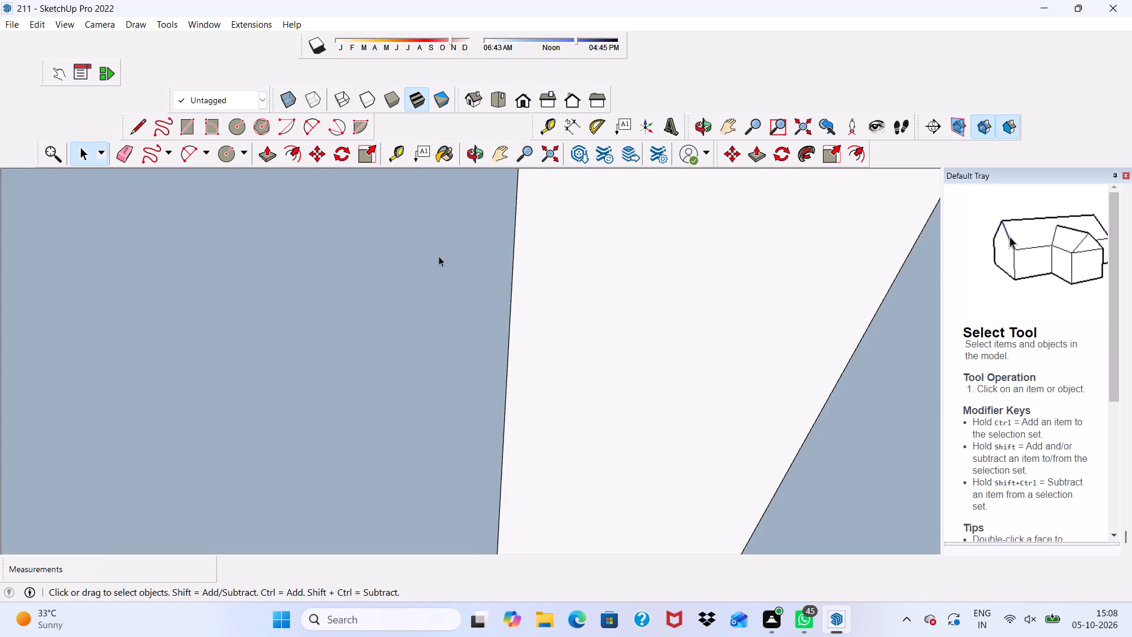
scroll(439, 256, "down", 3)
Draw a circle of about 1 1/16" radius on the balcony floor below the lowest rail, near the end wall.
left_click(523, 103)
scroll(575, 234, "down", 4)
scroll(614, 285, "up", 1)
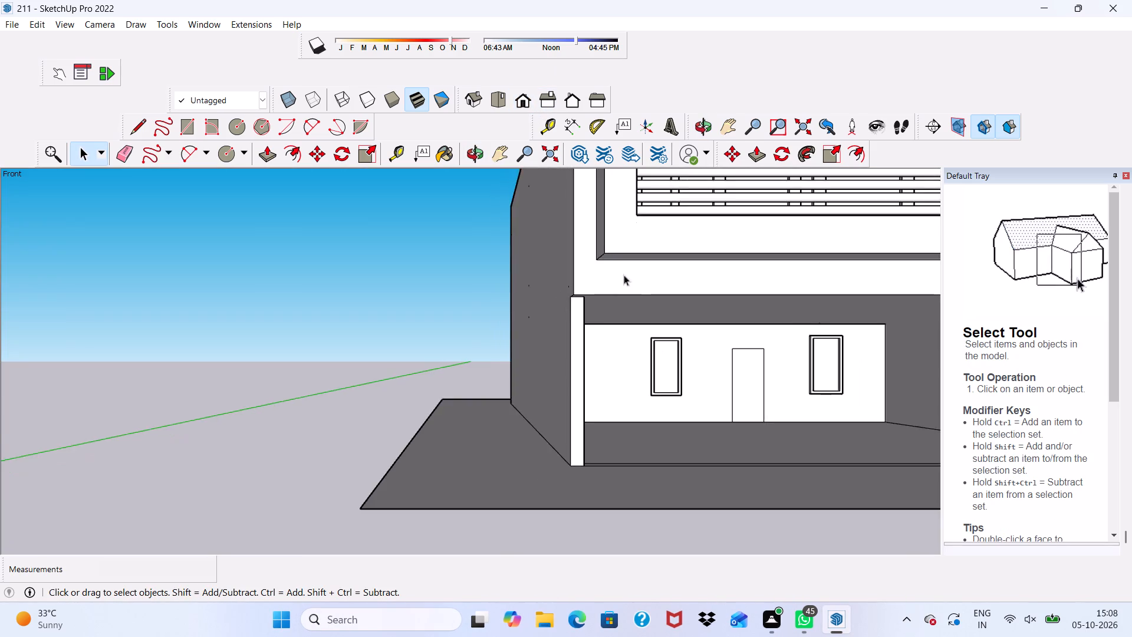
scroll(481, 289, "down", 6)
middle_click_drag(656, 218, 576, 280)
scroll(546, 331, "up", 10)
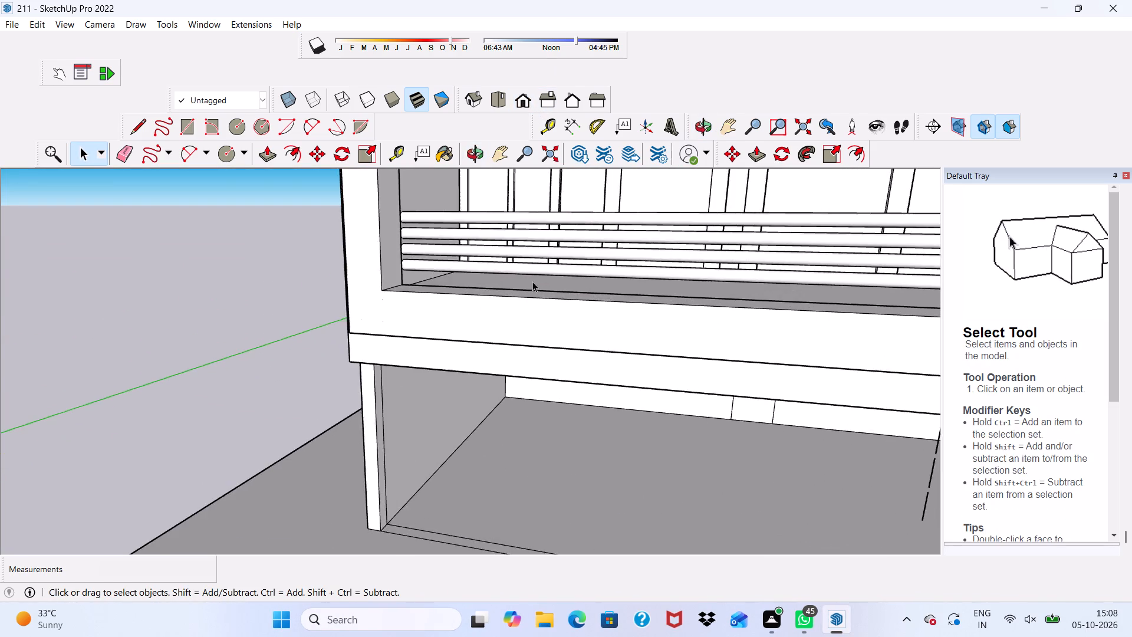
scroll(532, 281, "up", 4)
middle_click_drag(489, 278, 502, 334)
middle_click_drag(502, 336, 498, 343)
scroll(470, 366, "up", 10)
middle_click_drag(450, 319, 453, 320)
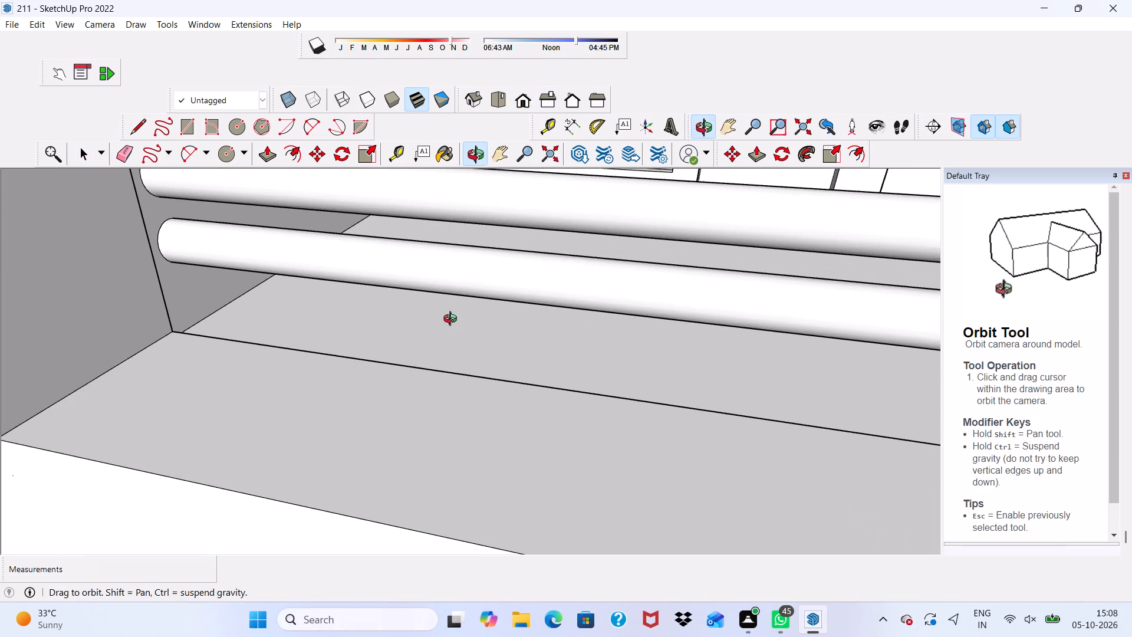
middle_click_drag(453, 320, 449, 391)
scroll(445, 383, "up", 4)
scroll(281, 347, "up", 1)
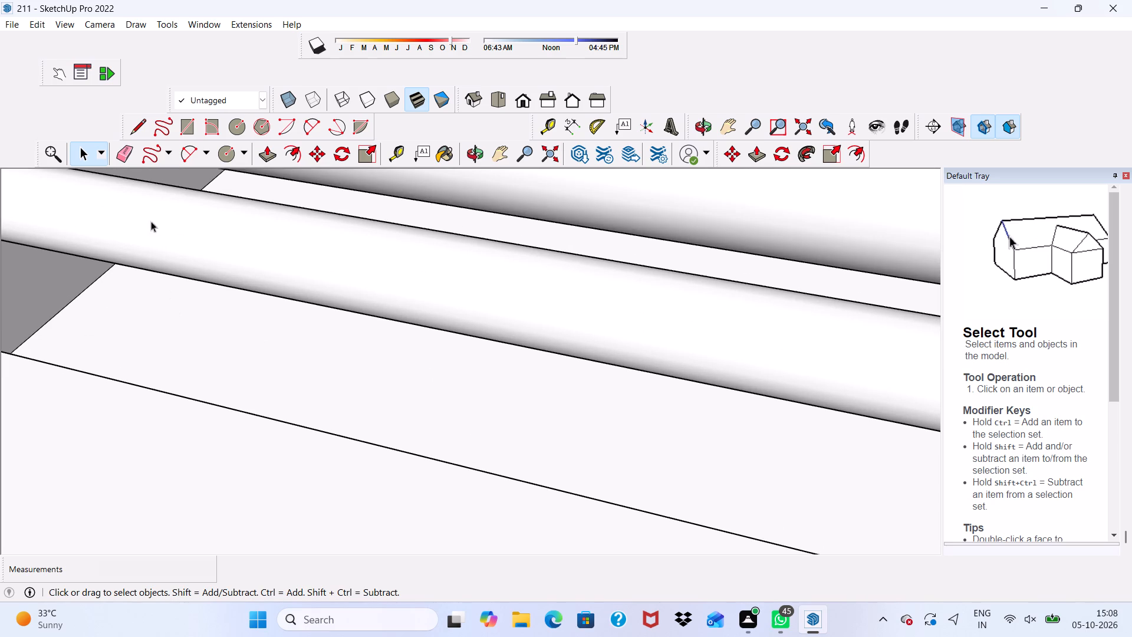
left_click(227, 149)
scroll(121, 323, "up", 4)
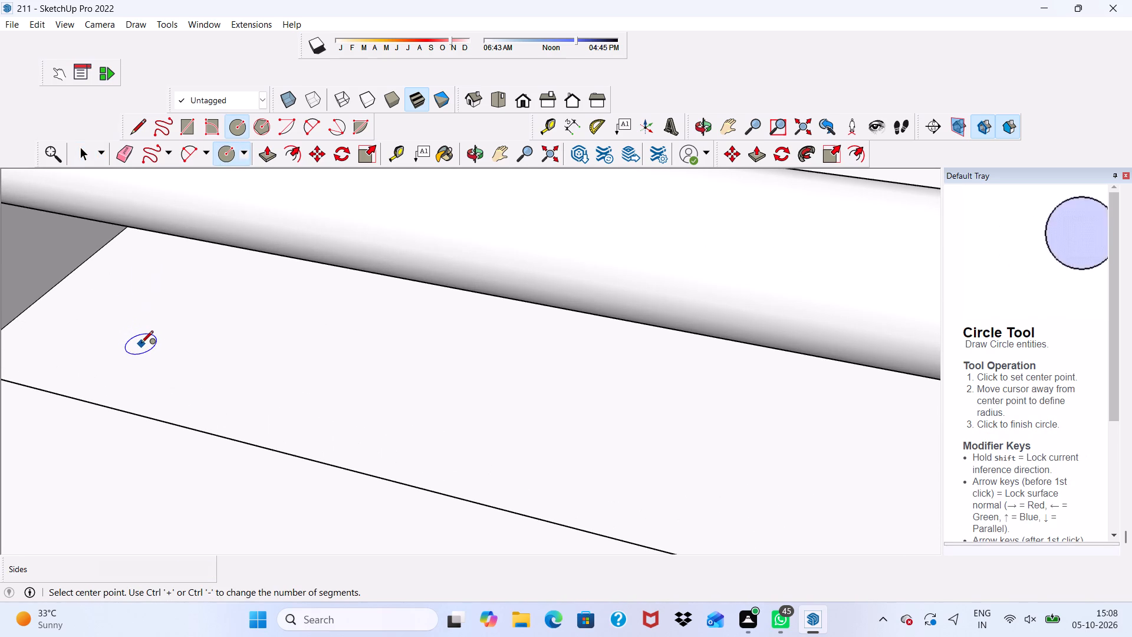
left_click(142, 345)
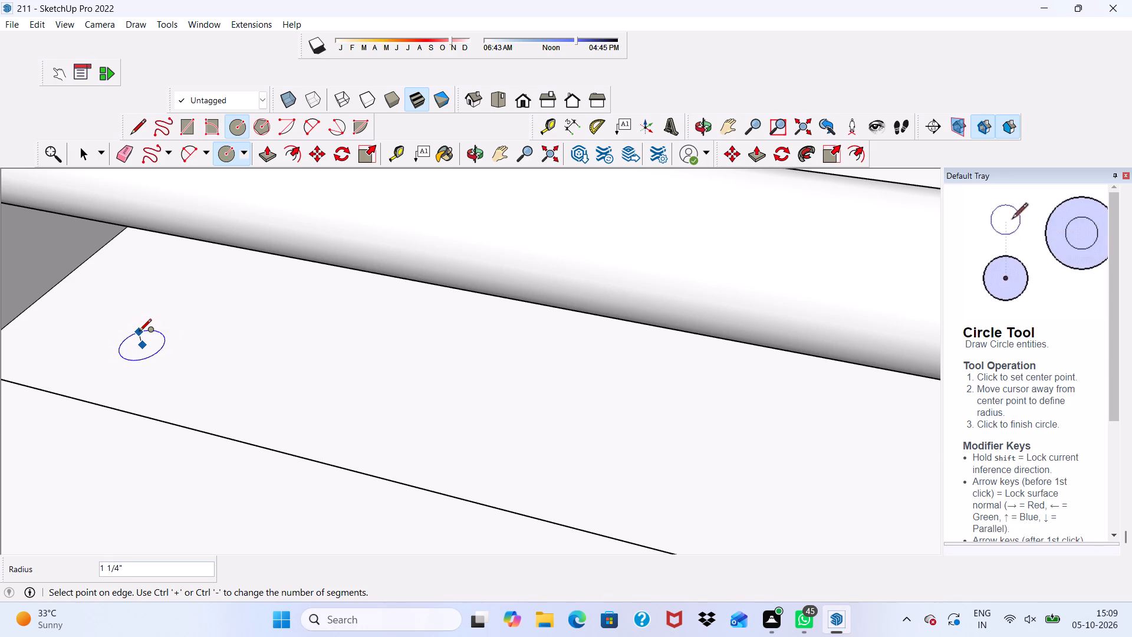
scroll(140, 333, "up", 3)
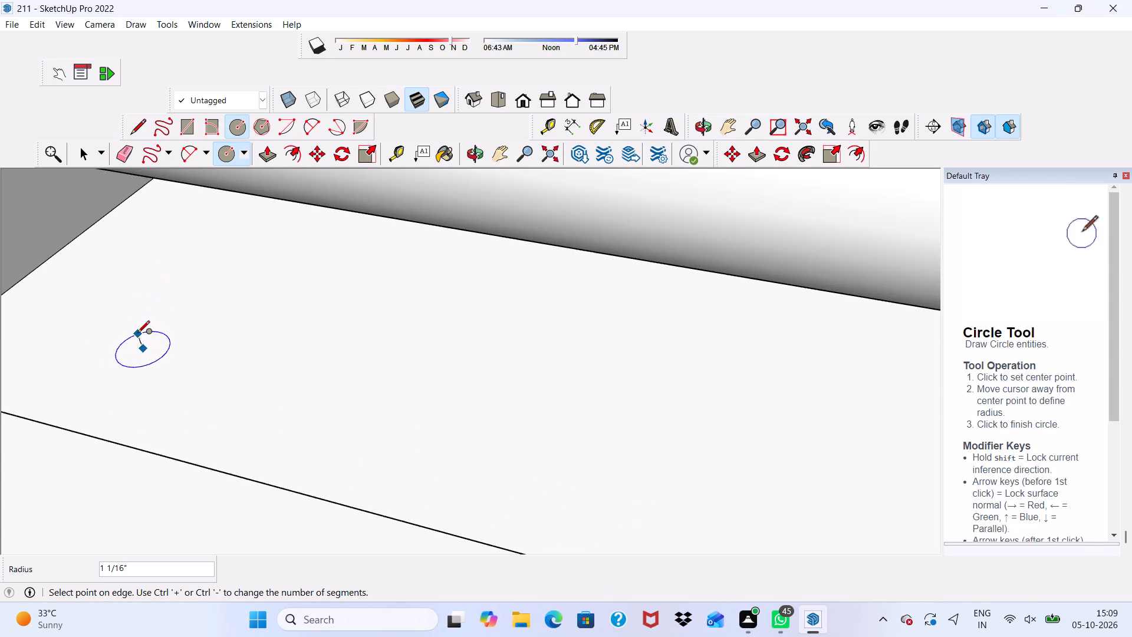
left_click(137, 335)
scroll(242, 340, "down", 3)
key("space")
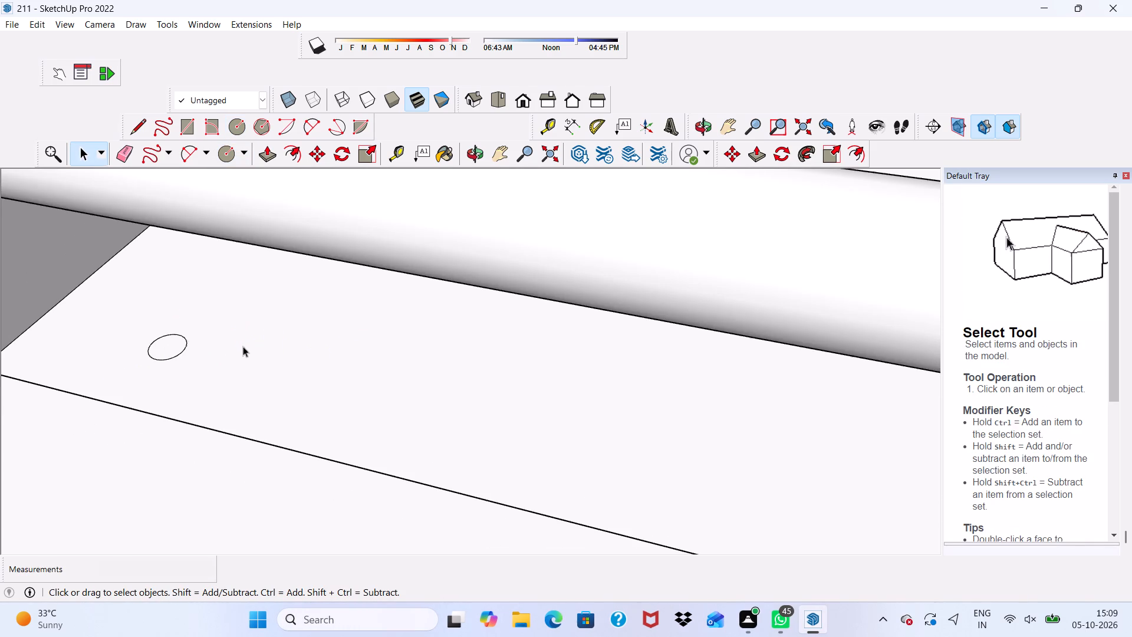
Copy the small floor circle along the rails at about 2' 4" spacing, repeated as an array of 10 copies.
scroll(230, 347, "down", 1)
double_click(172, 347)
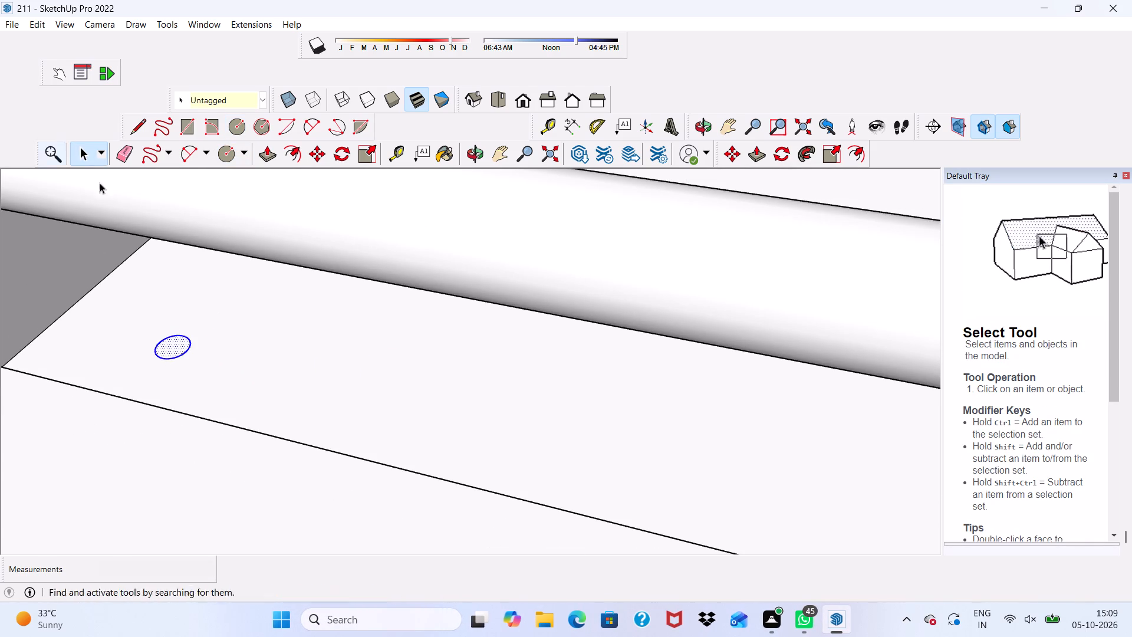
left_click(317, 152)
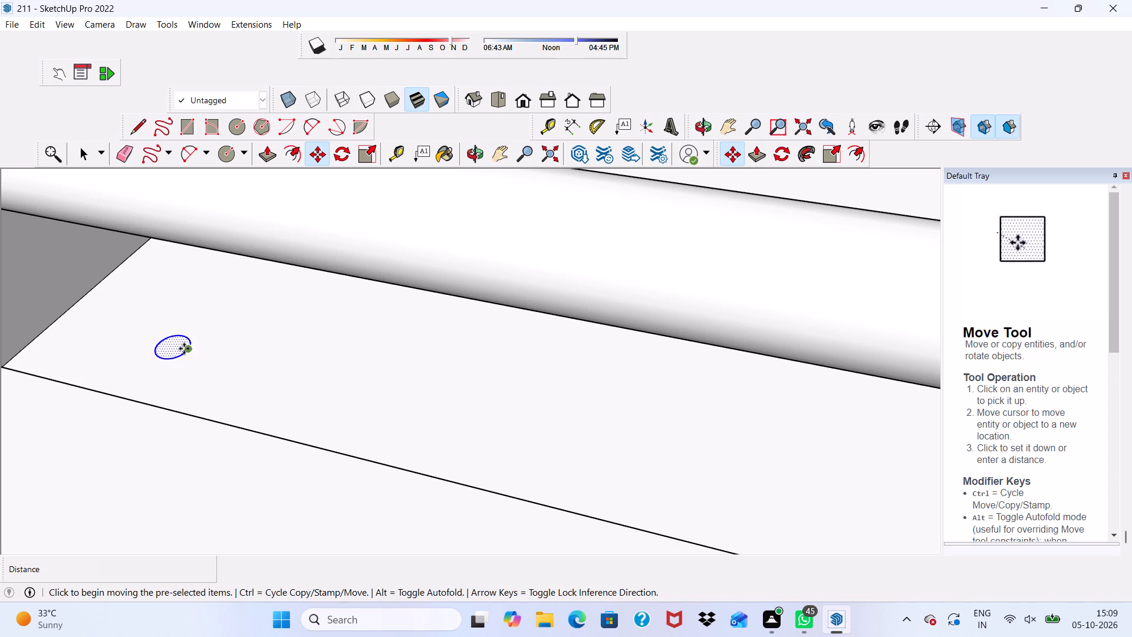
left_click(184, 349)
scroll(490, 431, "down", 2)
scroll(414, 429, "down", 4)
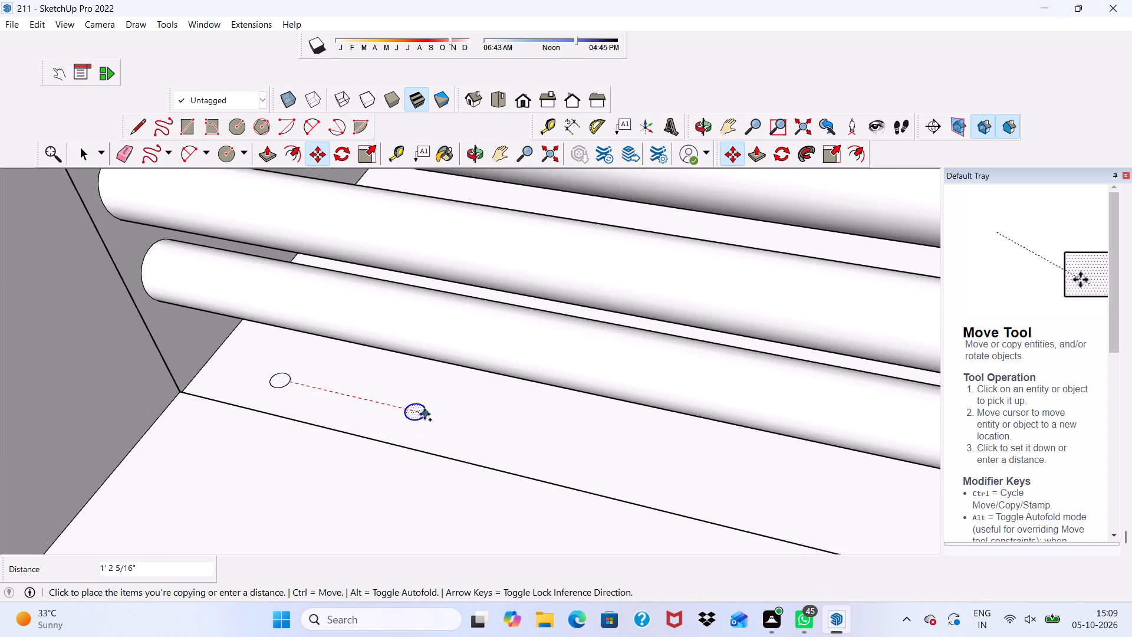
scroll(424, 414, "down", 3)
scroll(443, 405, "up", 1)
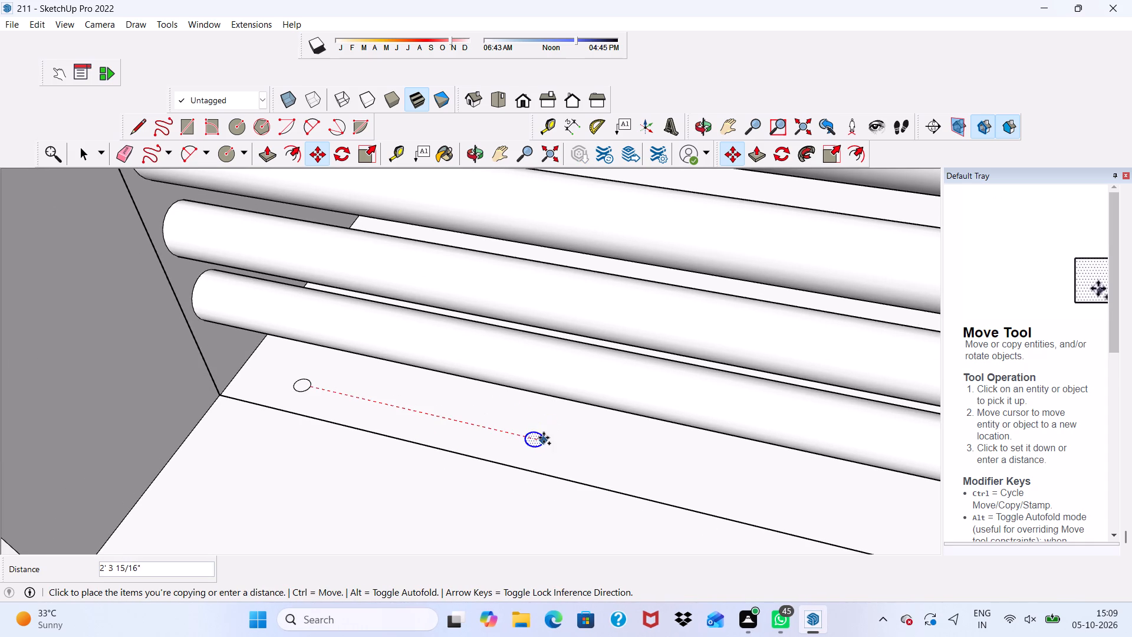
left_click(547, 442)
scroll(393, 427, "down", 7)
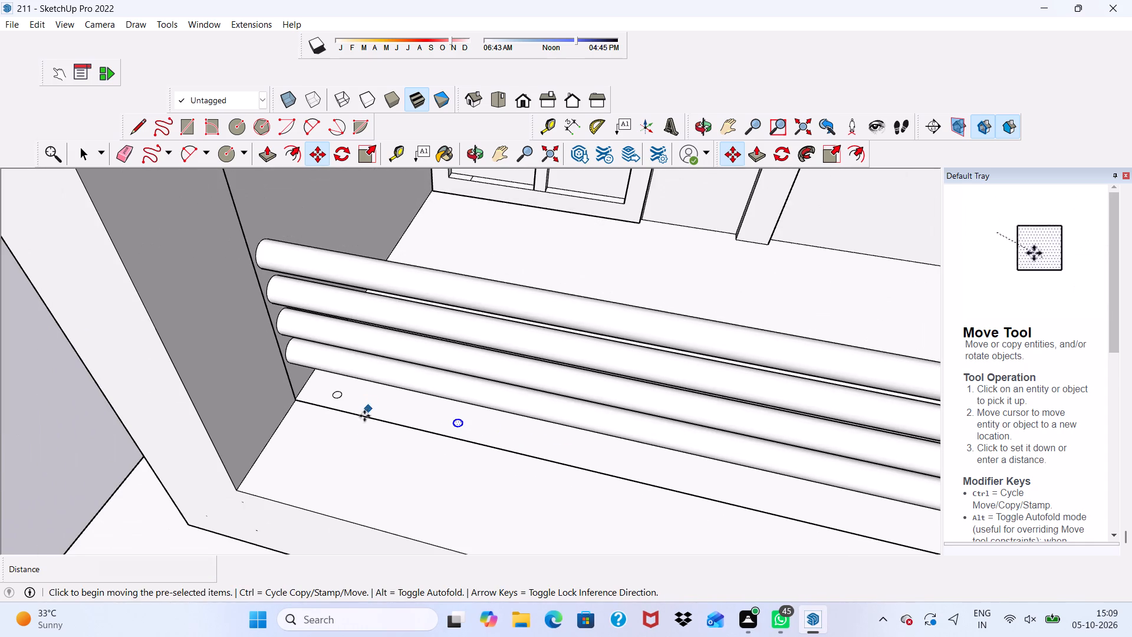
key("ctrl+8")
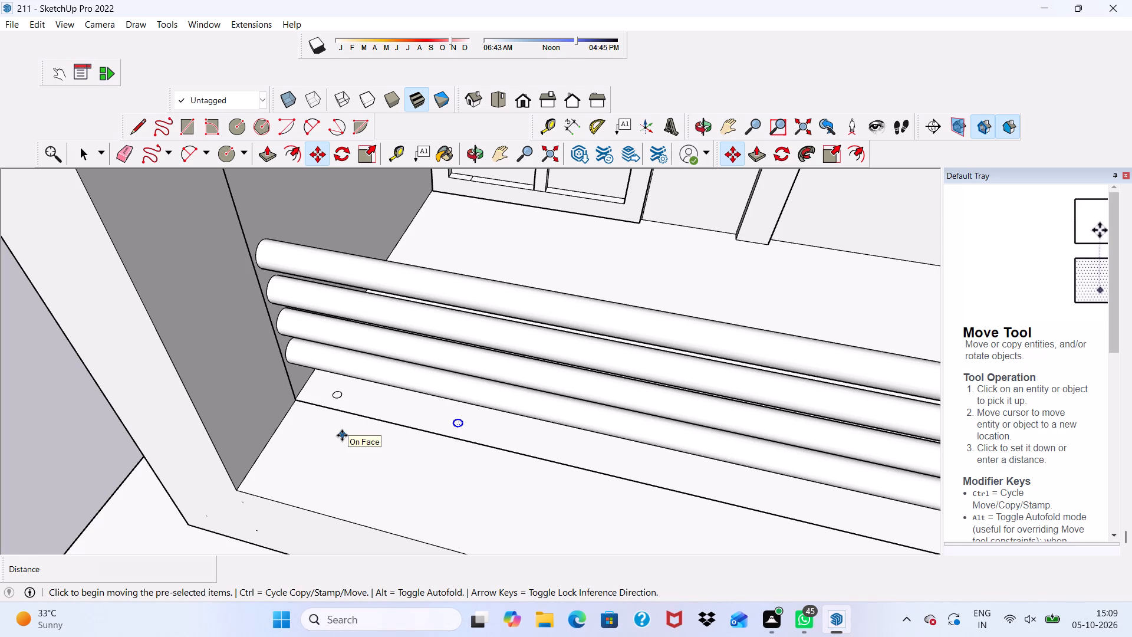
key("shift+asterisk")
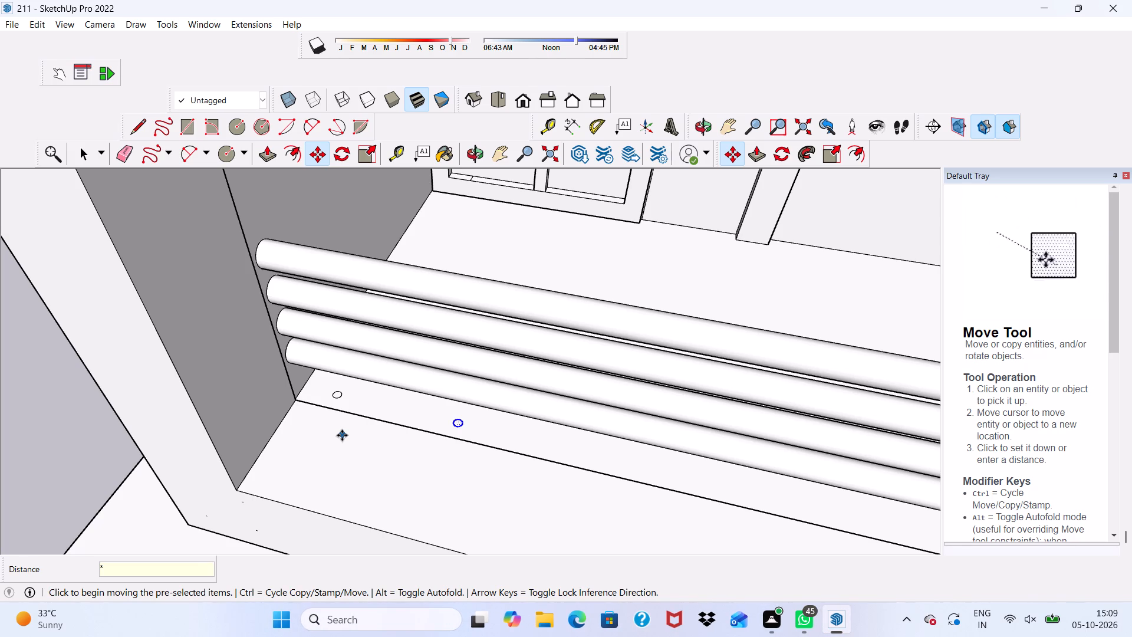
type("10")
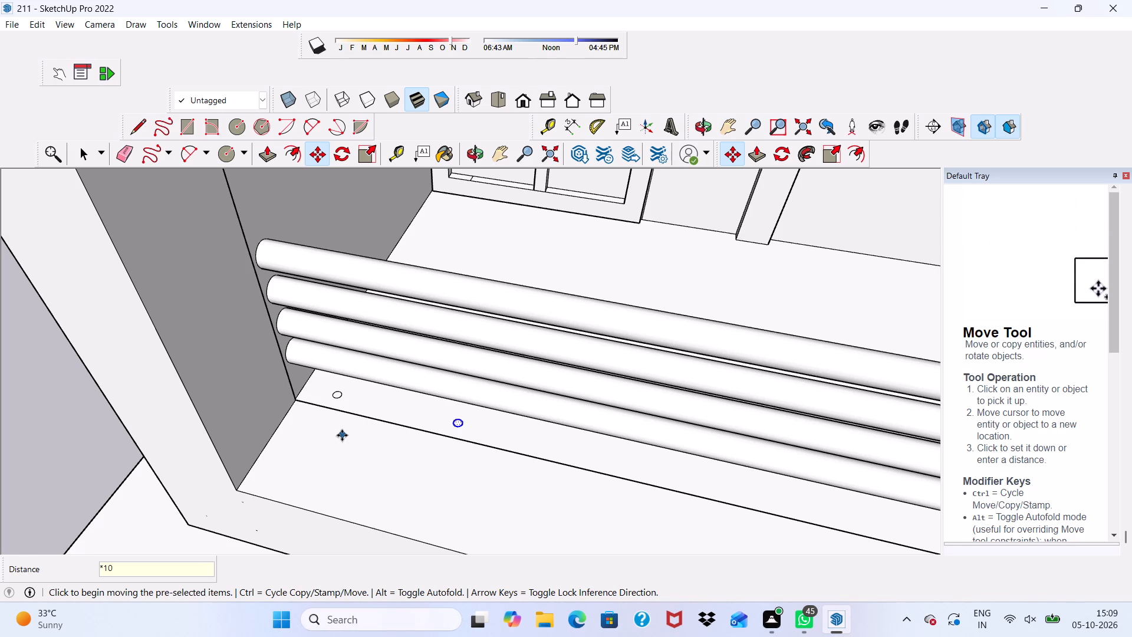
key("Return")
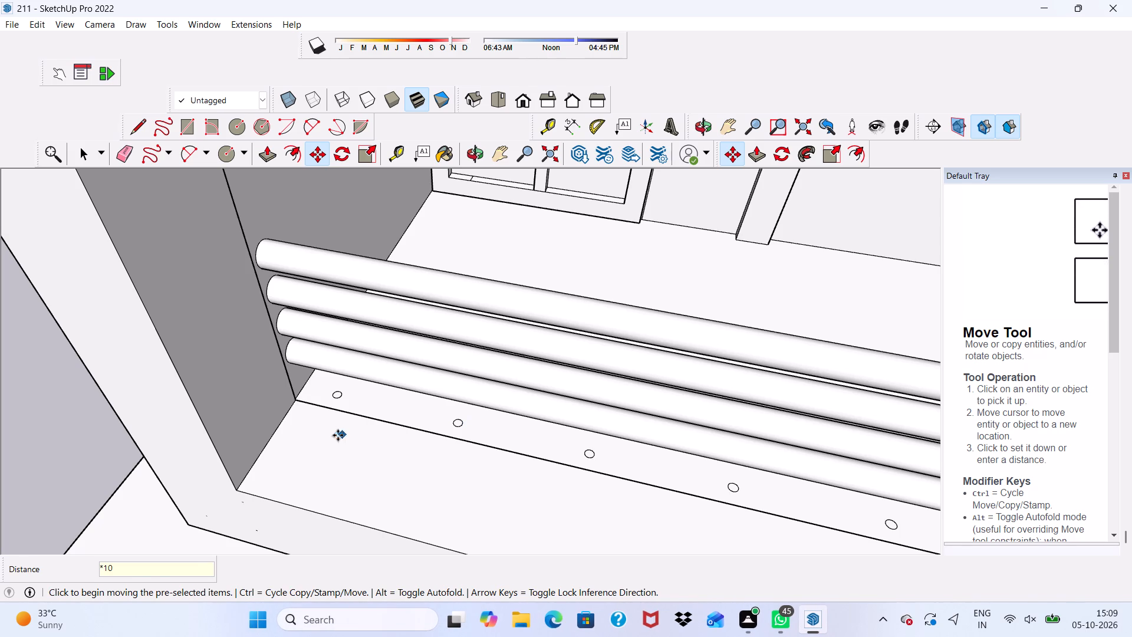
Examine the row of floor circles, especially where it meets the frame's dividing wall at its far end.
scroll(68, 217, "down", 19)
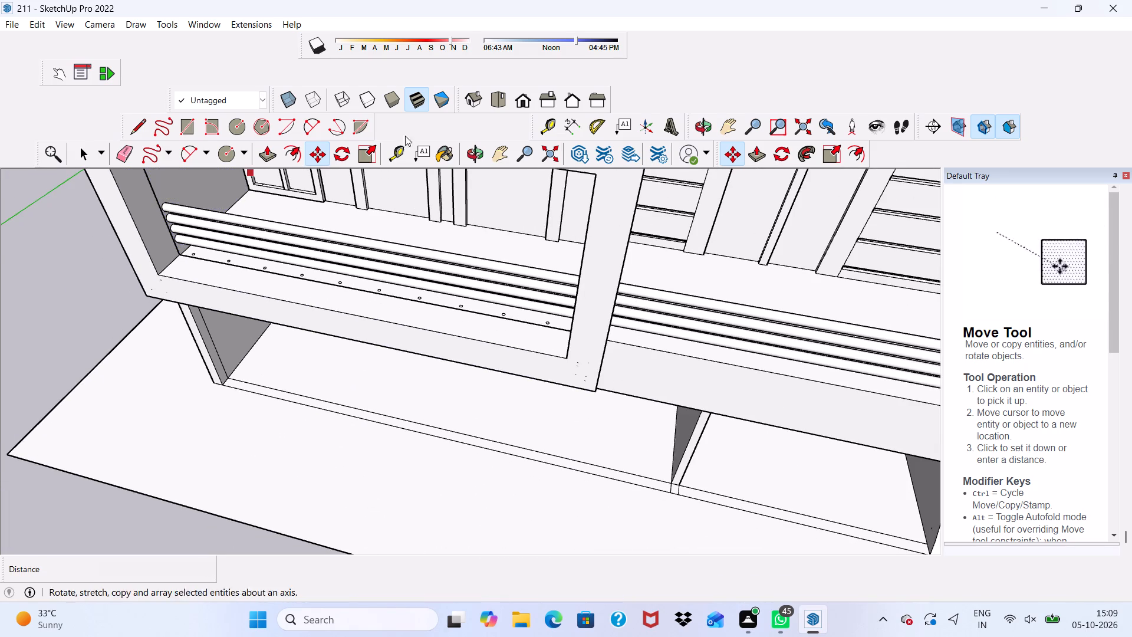
middle_click_drag(562, 280, 281, 281)
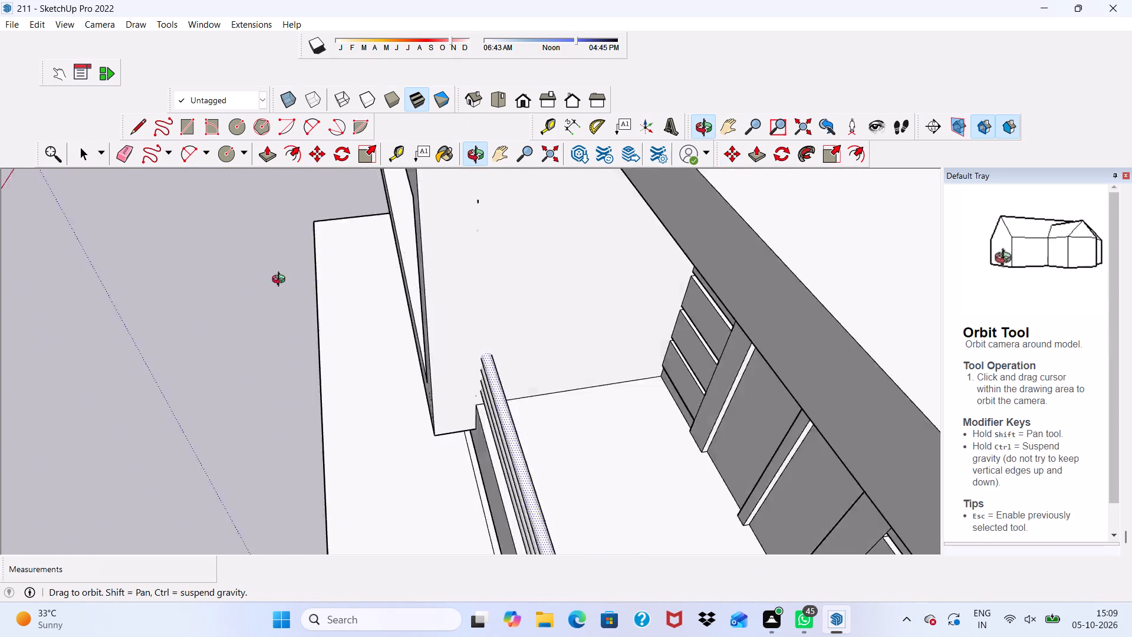
middle_click_drag(281, 281, 395, 219)
scroll(509, 291, "up", 11)
middle_click_drag(594, 369, 590, 376)
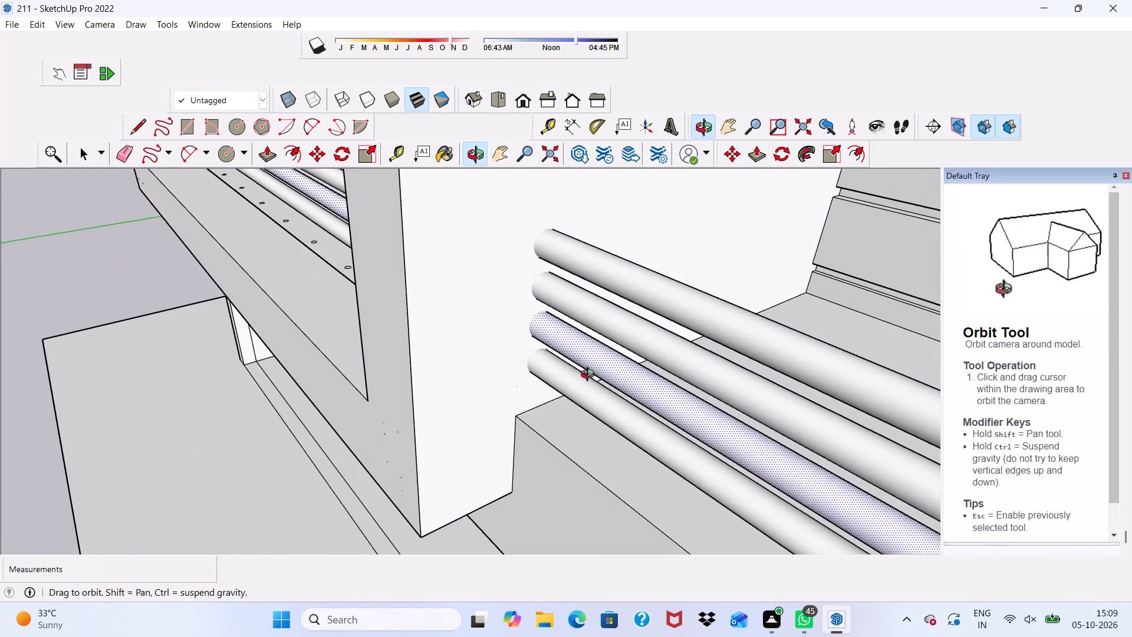
middle_click_drag(590, 376, 654, 322)
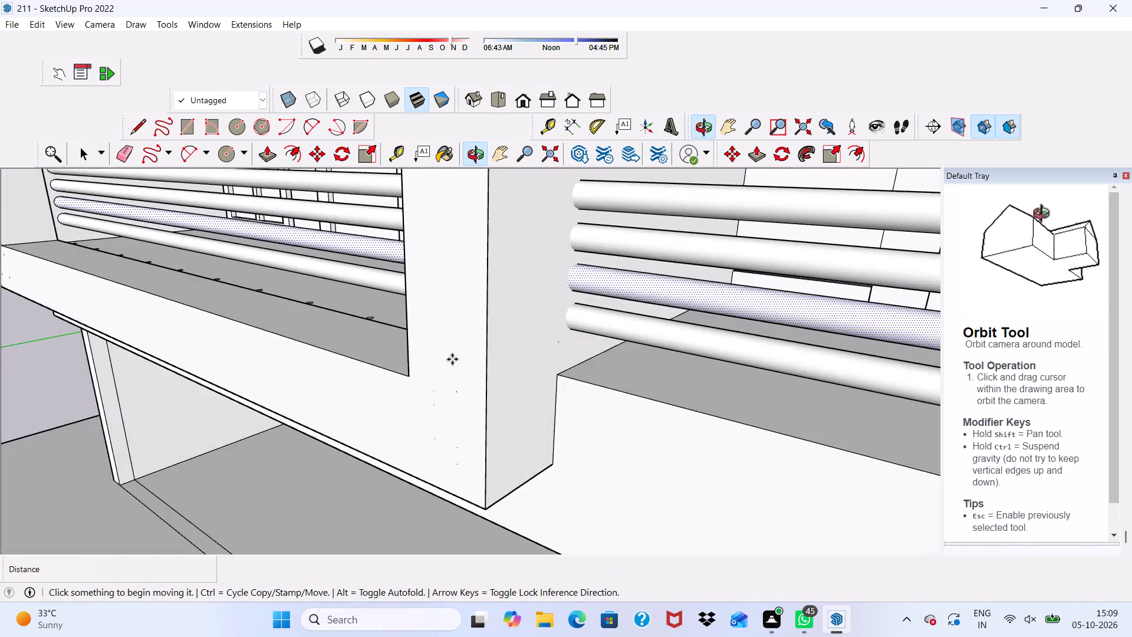
scroll(343, 366, "up", 4)
scroll(373, 284, "up", 1)
middle_click_drag(372, 284, 513, 320)
scroll(515, 327, "up", 5)
middle_click_drag(483, 347, 473, 373)
key("space")
scroll(325, 343, "down", 6)
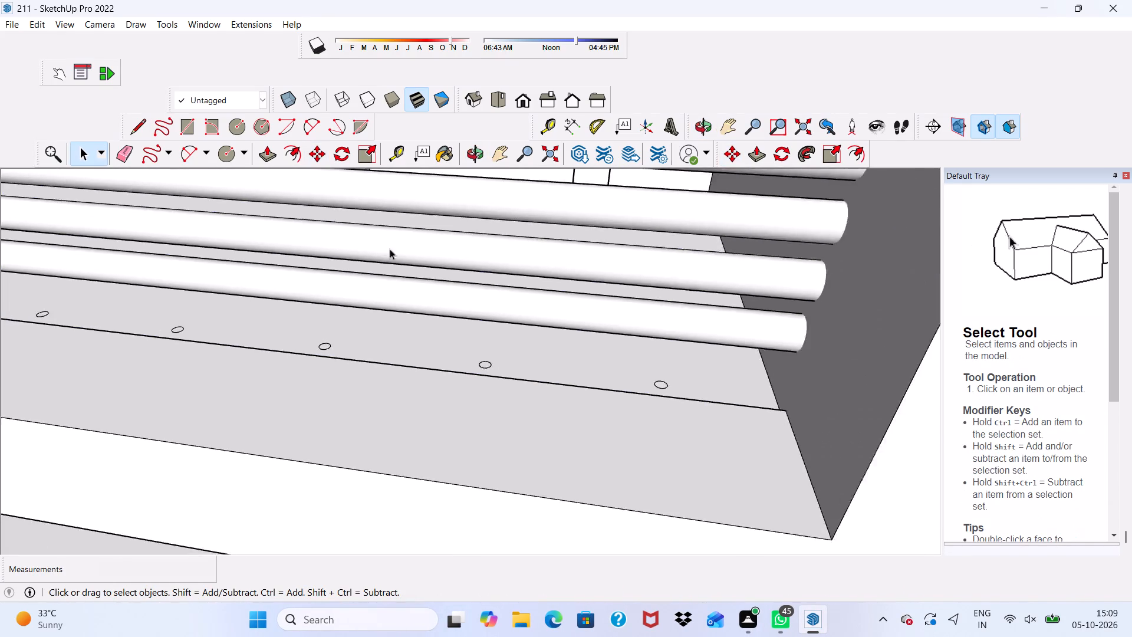
scroll(390, 249, "down", 10)
middle_click_drag(414, 346, 551, 468)
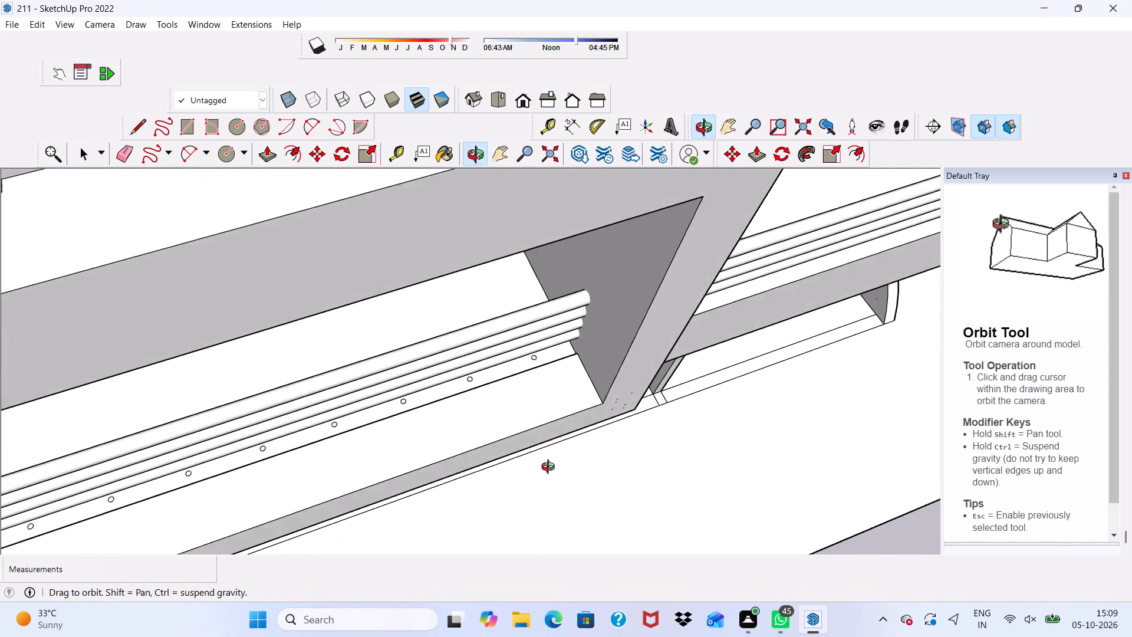
middle_click_drag(551, 468, 537, 418)
middle_click(535, 416)
middle_click(532, 414)
scroll(525, 355, "up", 17)
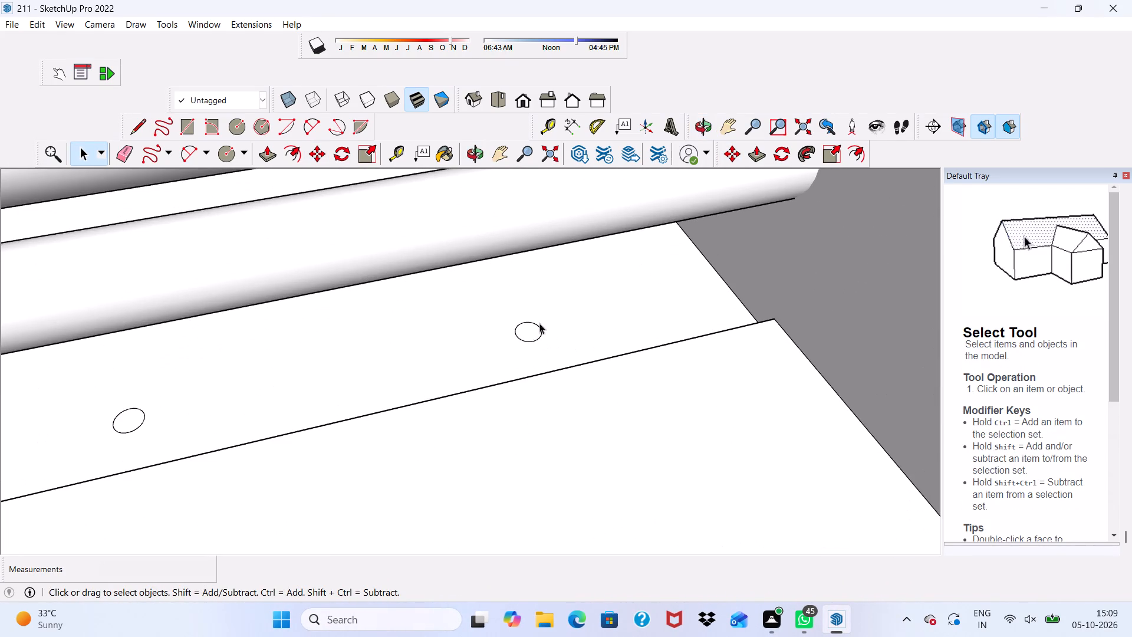
Push/Pull the floor circle nearest the frame's dividing wall up through the four rails into a 3' 5 1/4" post.
left_click(529, 330)
left_click(262, 155)
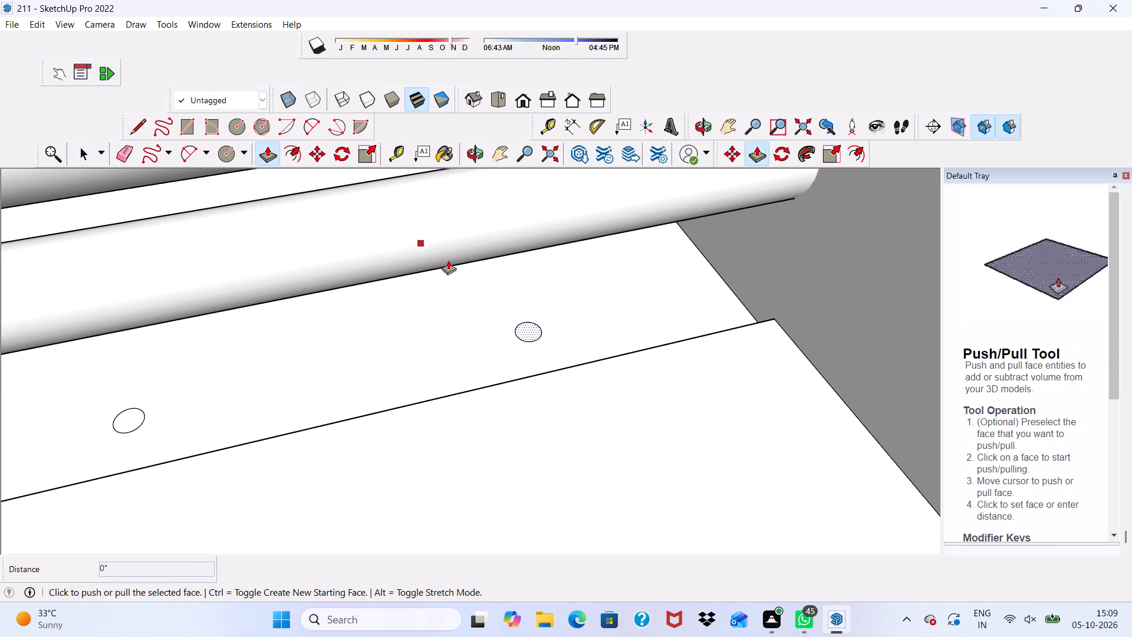
scroll(485, 283, "down", 3)
scroll(518, 324, "up", 2)
left_click(520, 312)
scroll(511, 293, "down", 8)
scroll(433, 206, "up", 1)
scroll(438, 214, "down", 6)
scroll(454, 187, "up", 1)
scroll(456, 195, "down", 17)
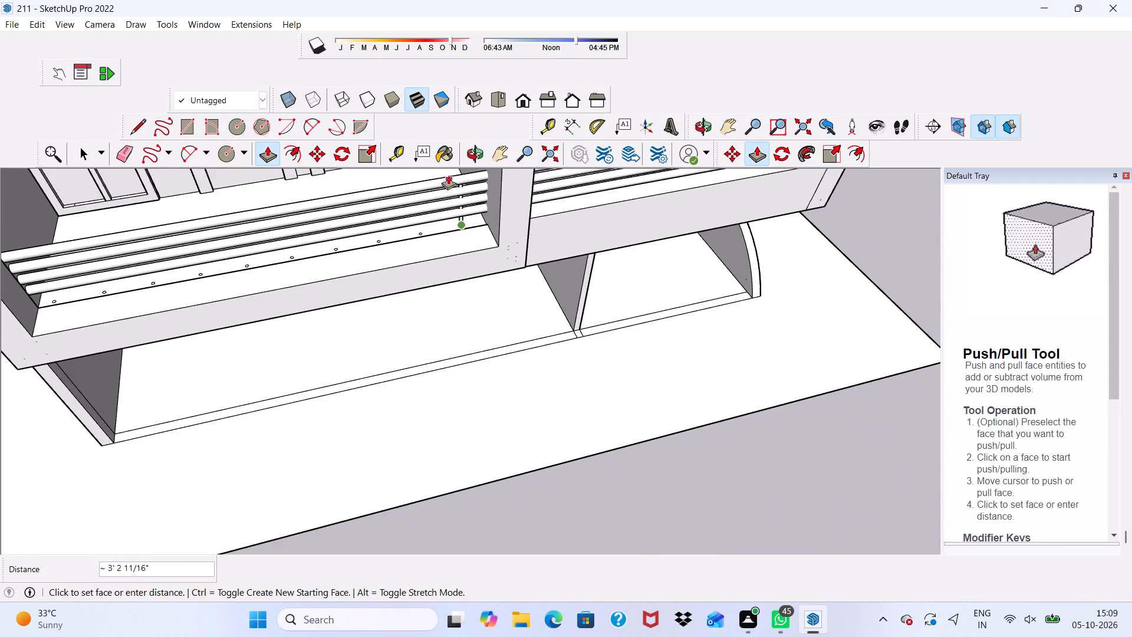
scroll(440, 168, "up", 4)
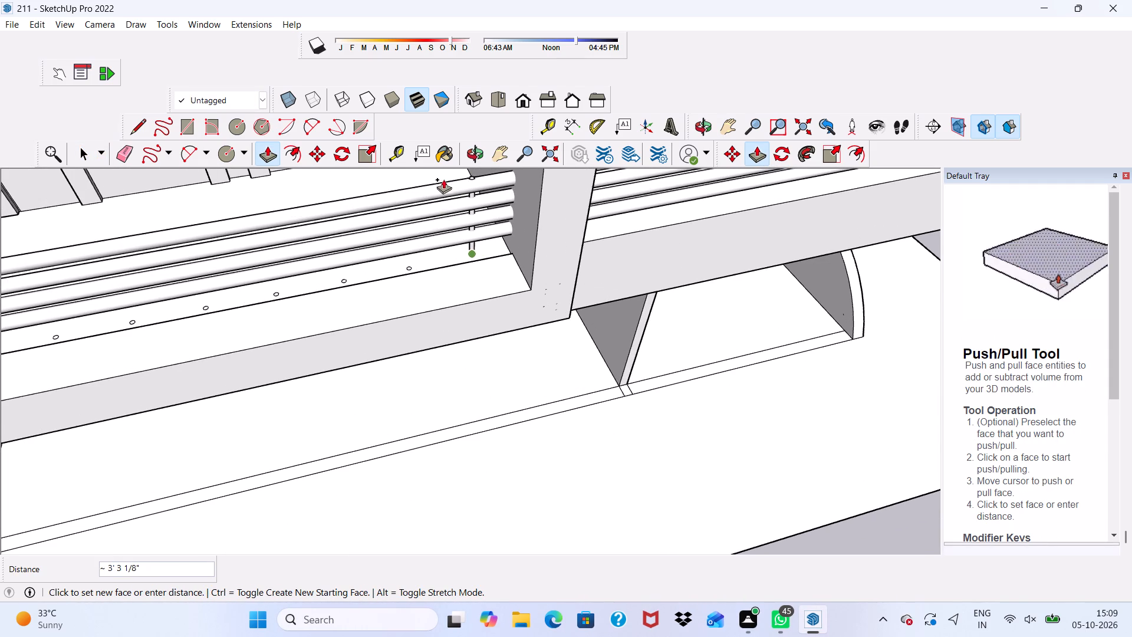
left_click(442, 175)
Push/Pull the second floor circle from the dividing wall up to the first post's top, 3' 5 1/4" high.
scroll(431, 262, "up", 5)
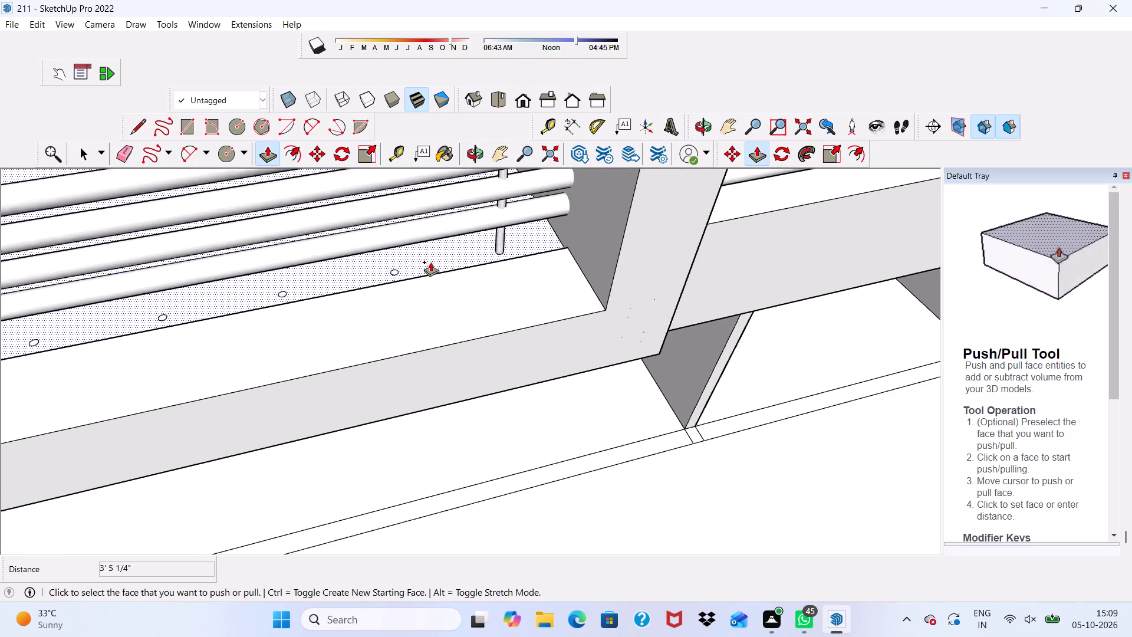
scroll(430, 262, "up", 9)
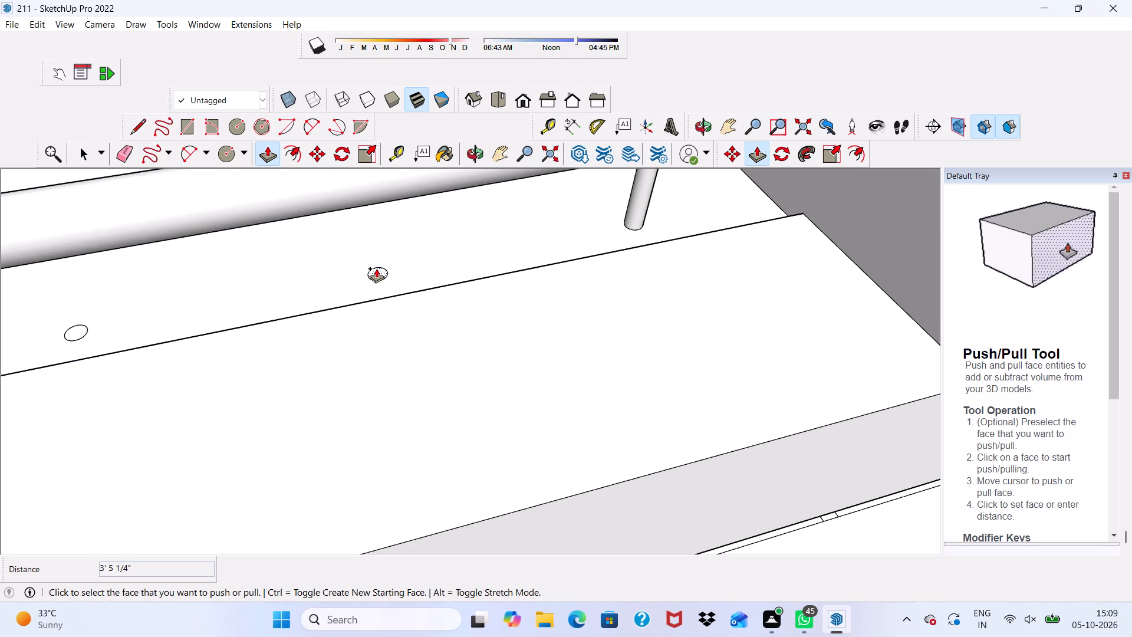
left_click(376, 268)
scroll(374, 238, "down", 4)
scroll(374, 238, "up", 1)
scroll(373, 238, "down", 7)
scroll(393, 238, "up", 1)
scroll(392, 250, "down", 1)
scroll(391, 258, "up", 1)
scroll(393, 261, "down", 7)
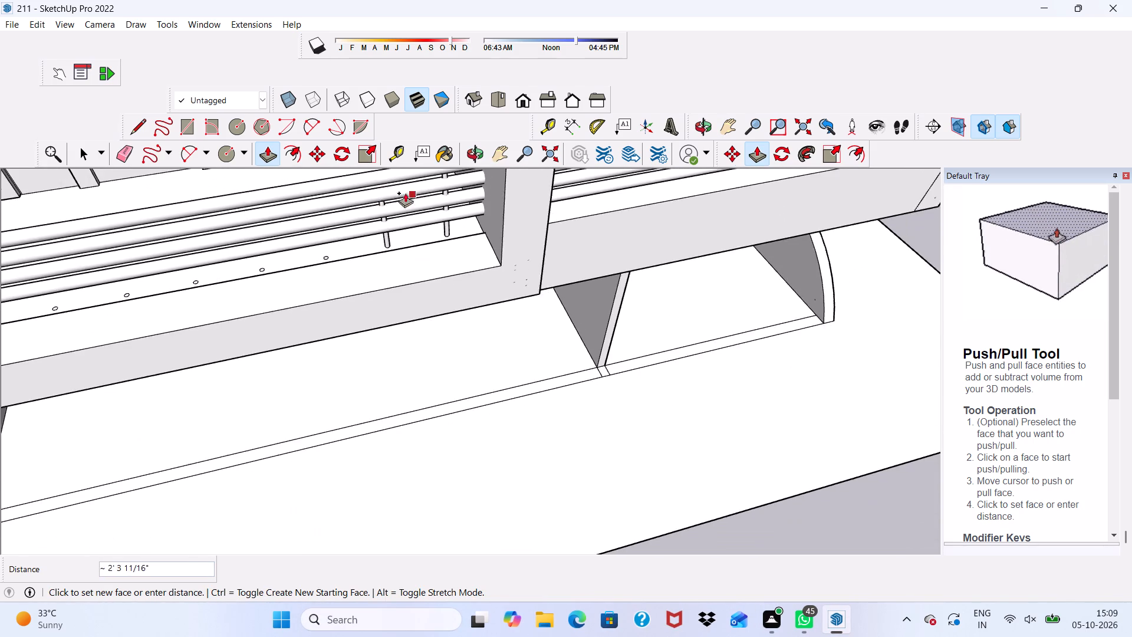
scroll(405, 193, "down", 4)
scroll(402, 224, "up", 1)
scroll(370, 173, "down", 1)
scroll(370, 173, "up", 1)
scroll(370, 176, "down", 1)
scroll(373, 181, "up", 6)
scroll(331, 181, "down", 15)
scroll(347, 189, "up", 3)
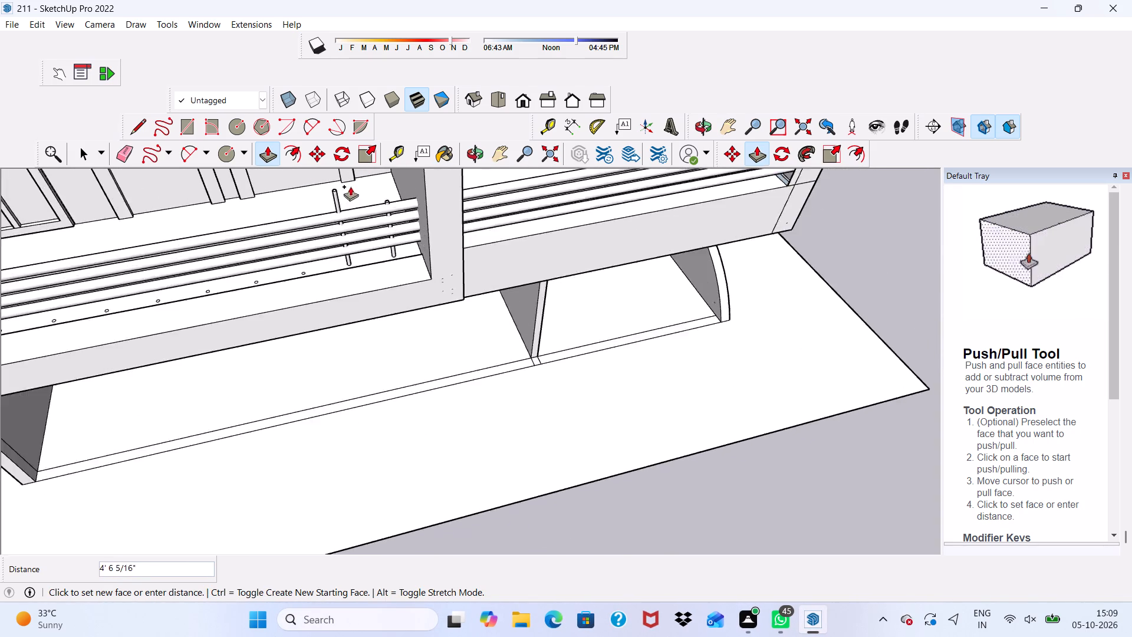
scroll(350, 186, "up", 7)
left_click(430, 228)
Push/Pull the third floor circle from the dividing wall up to the neighbouring post's top, 3' 5 1/4" high.
scroll(366, 249, "down", 4)
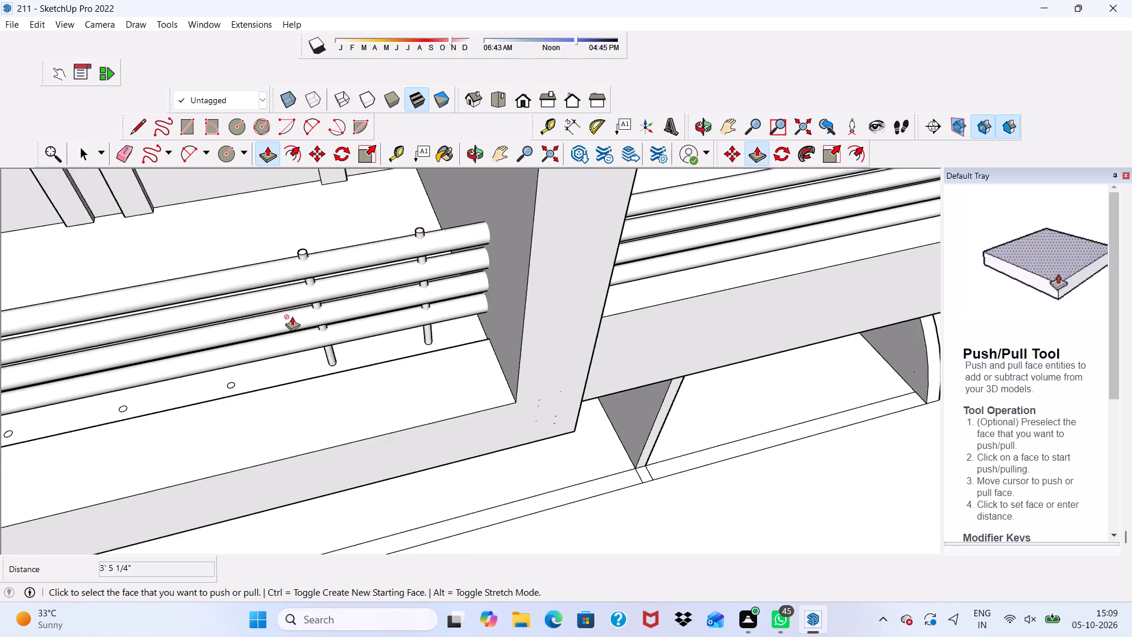
scroll(292, 316, "down", 4)
scroll(228, 347, "up", 13)
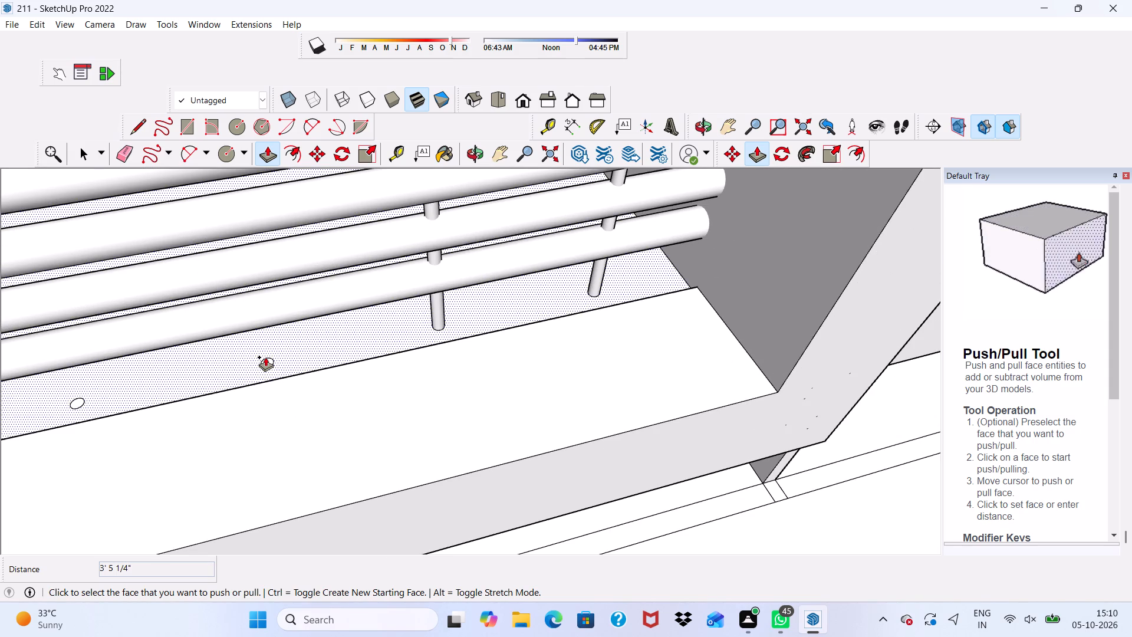
left_click(265, 357)
scroll(263, 354, "down", 1)
key("space")
scroll(262, 359, "up", 3)
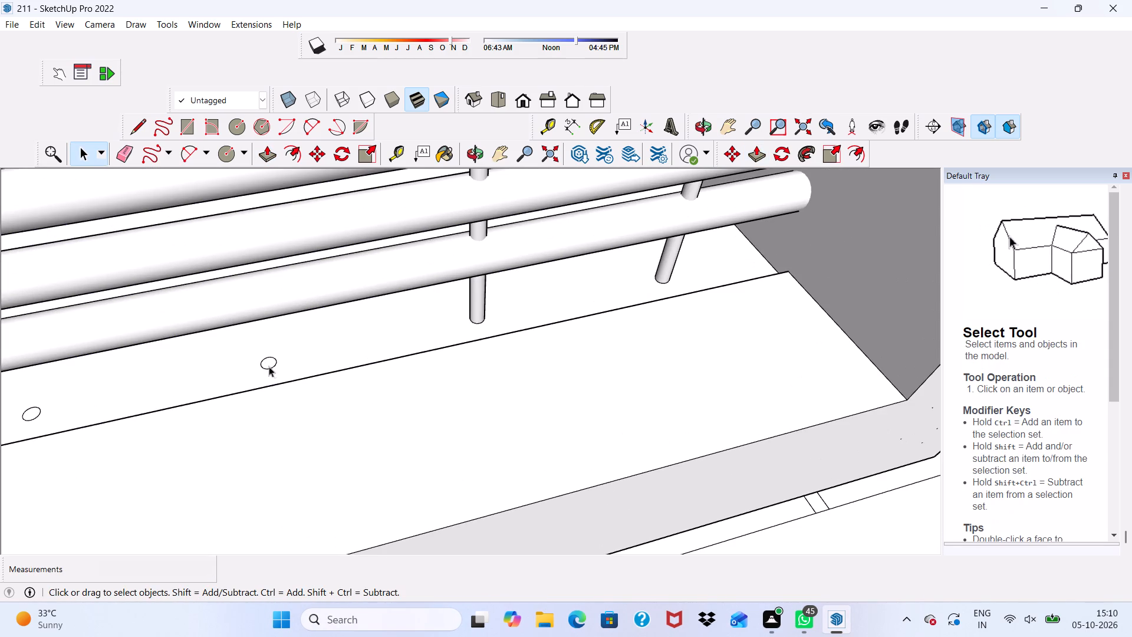
left_click(267, 365)
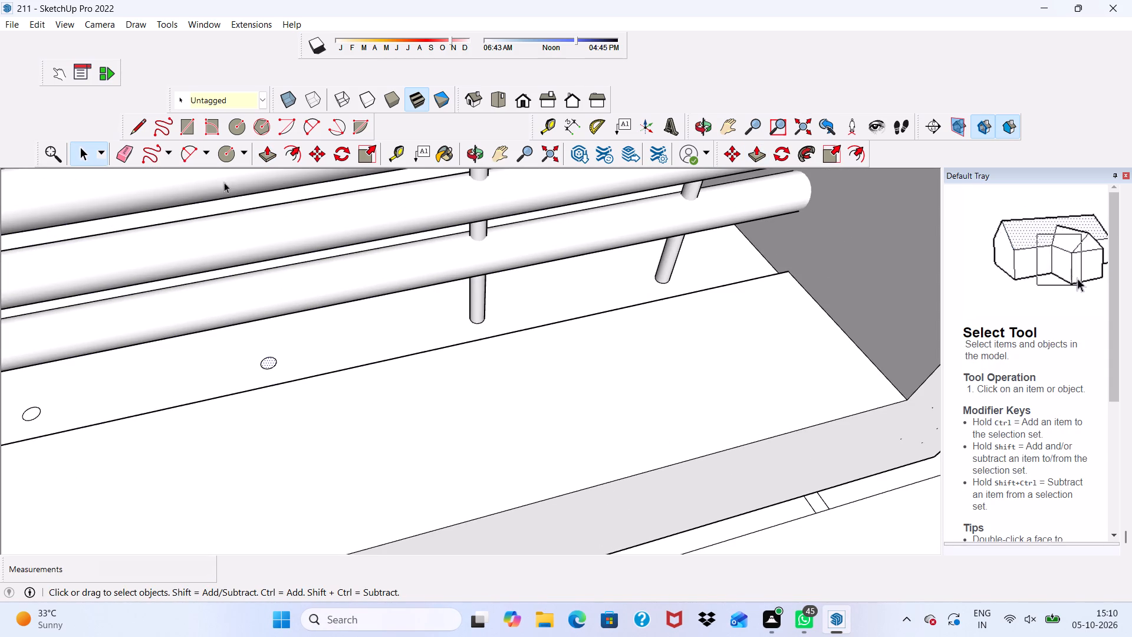
left_click(268, 157)
scroll(318, 357, "up", 2)
scroll(256, 343, "up", 1)
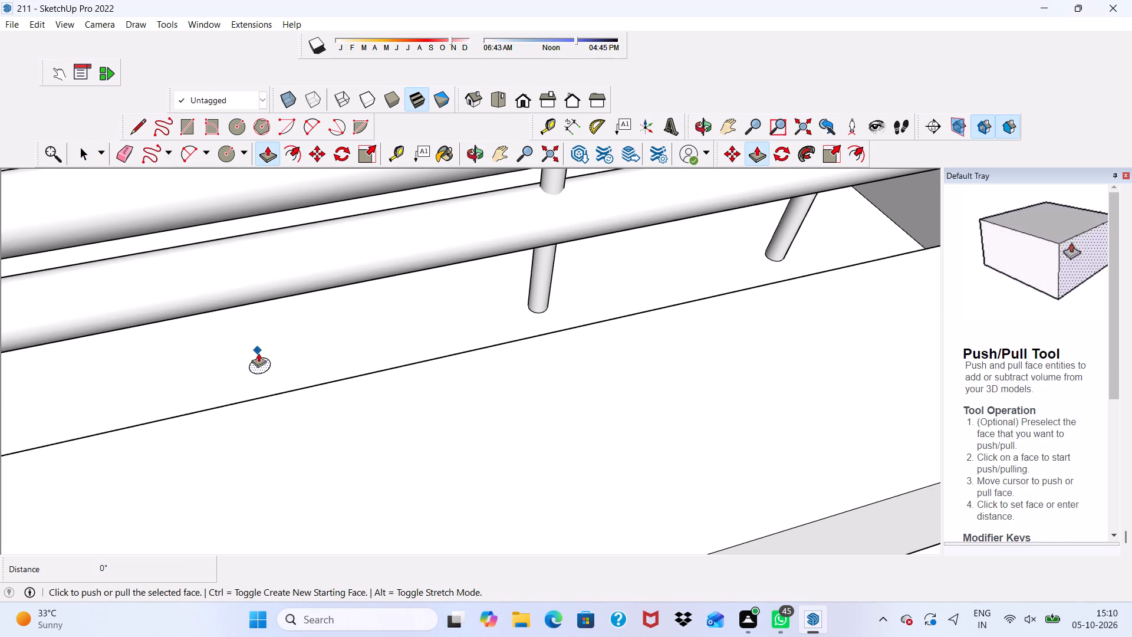
scroll(258, 366, "up", 1)
left_click(258, 366)
scroll(239, 333, "down", 10)
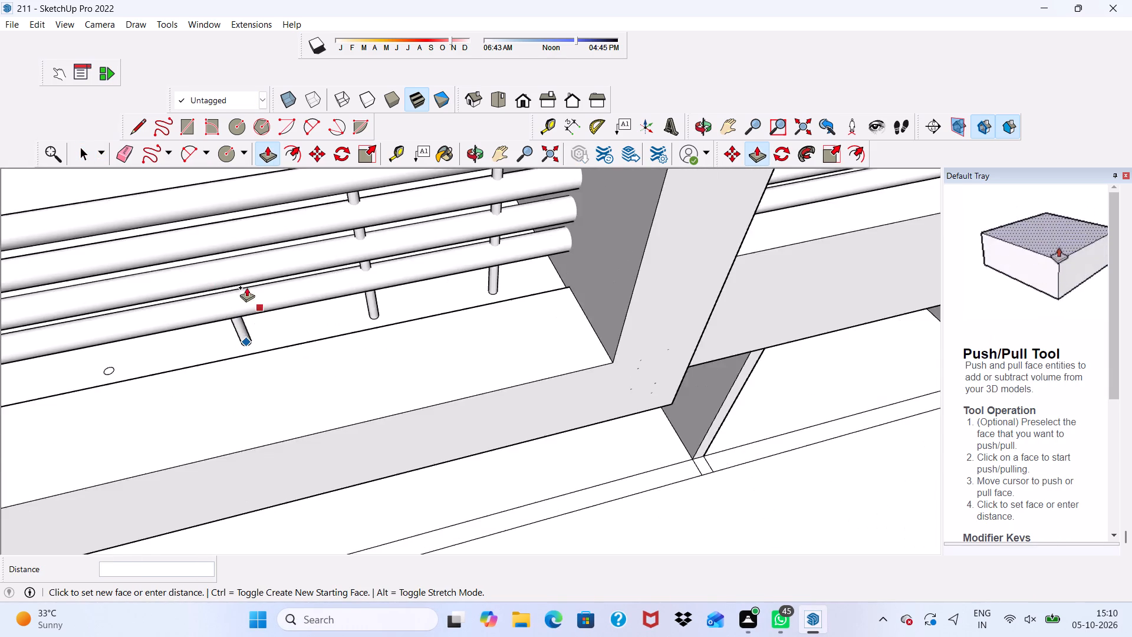
scroll(246, 287, "down", 3)
scroll(236, 295, "up", 1)
scroll(236, 298, "down", 10)
scroll(241, 290, "up", 1)
scroll(252, 283, "down", 2)
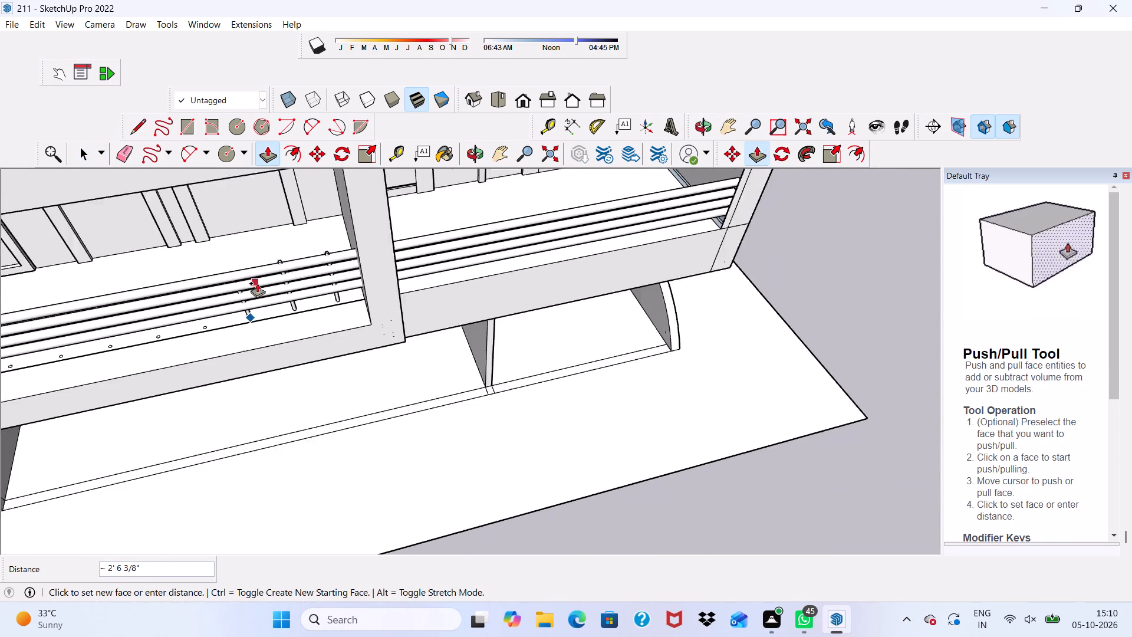
scroll(257, 283, "down", 4)
scroll(239, 270, "up", 8)
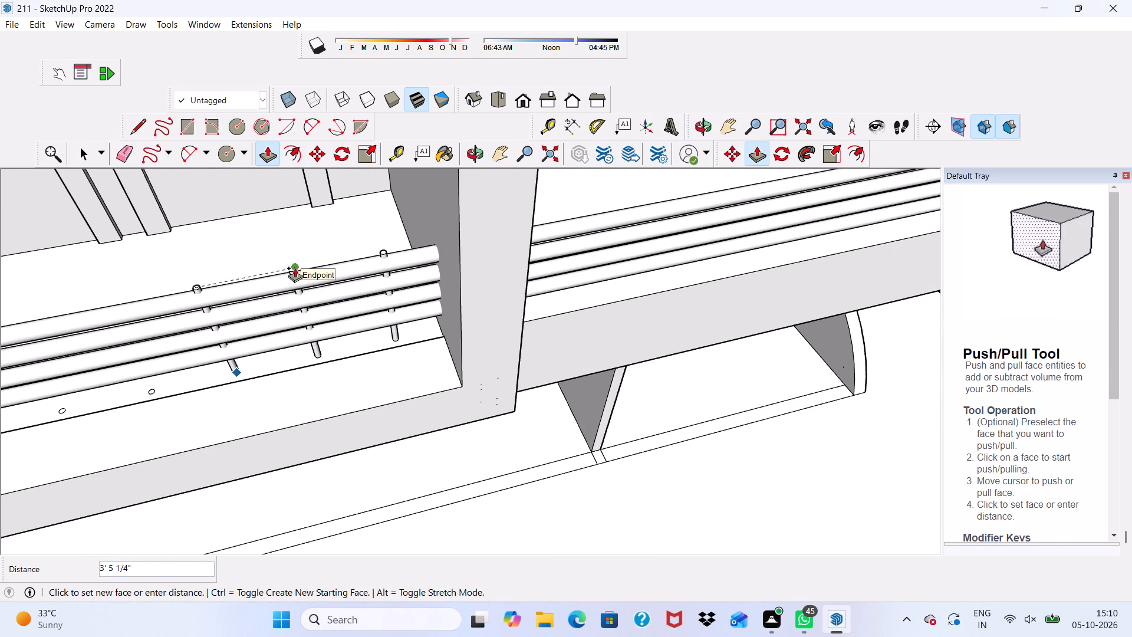
left_click(295, 268)
Push/Pull the fourth floor circle from the dividing wall up to the neighbouring post's top, 3' 5 1/4" high.
scroll(280, 338, "down", 4)
scroll(150, 452, "up", 15)
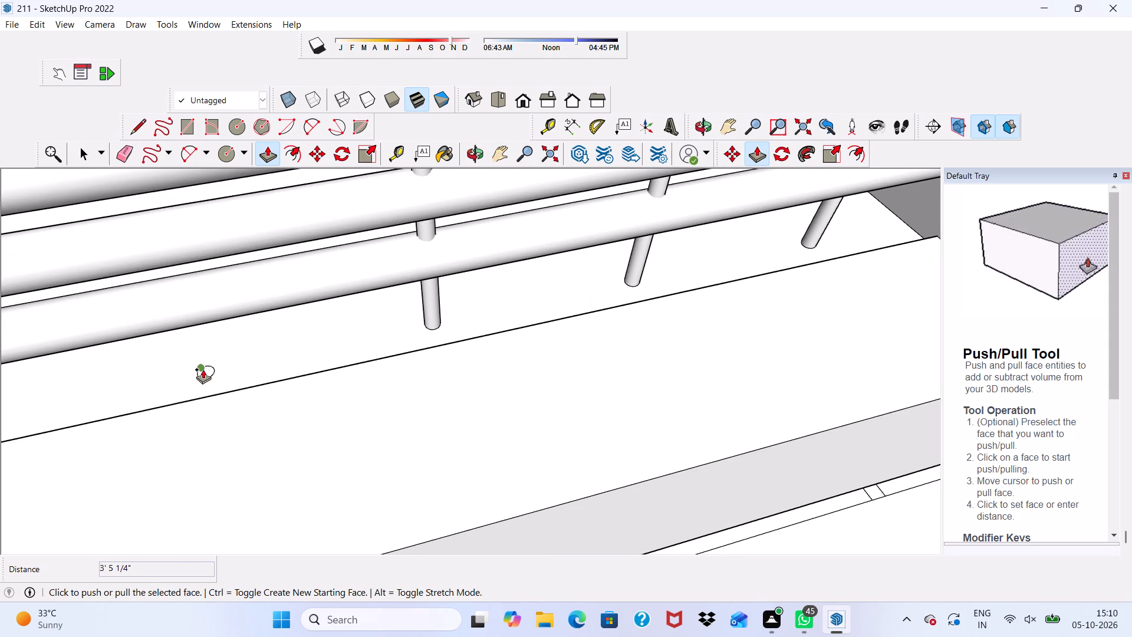
scroll(228, 357, "up", 4)
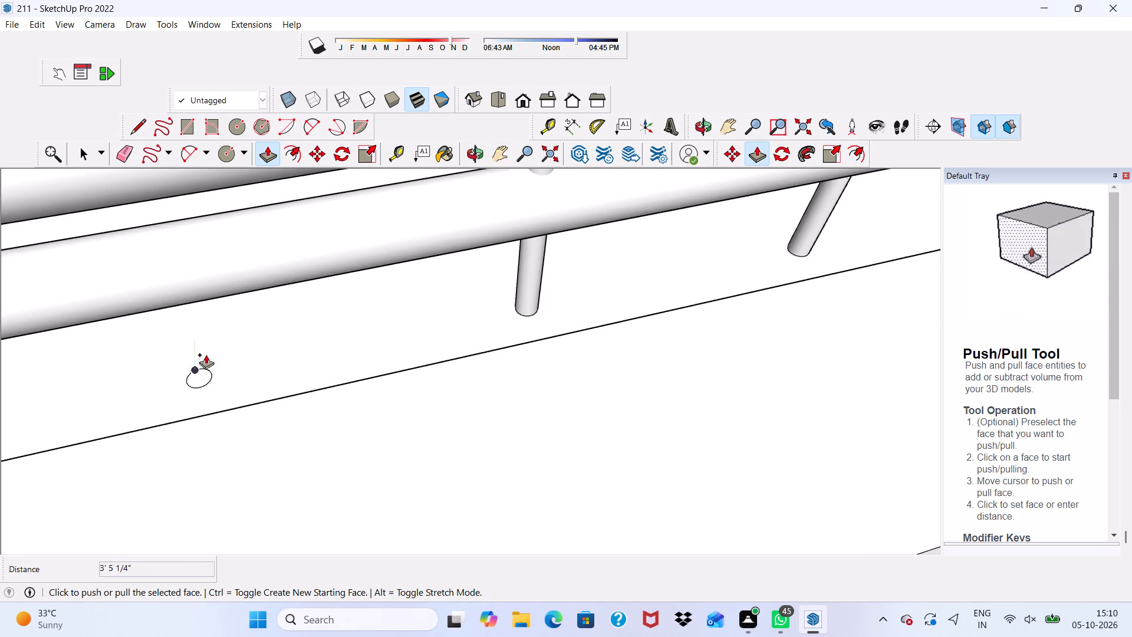
scroll(206, 354, "up", 2)
key("space")
left_click(202, 376)
scroll(202, 376, "down", 2)
scroll(202, 376, "up", 1)
scroll(202, 376, "down", 2)
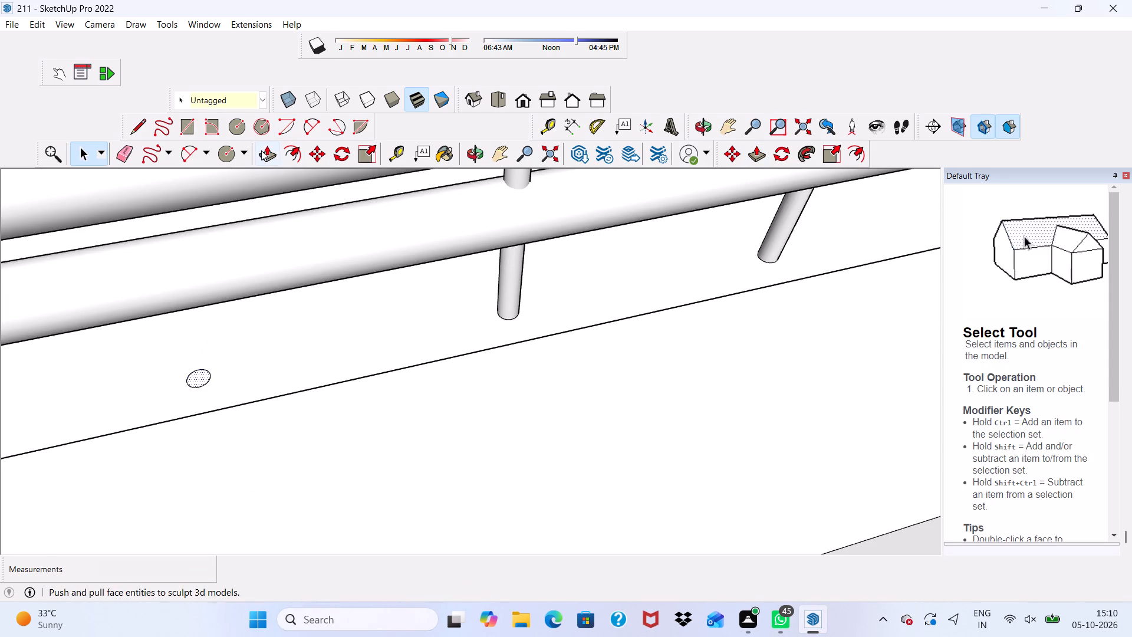
left_click(264, 152)
scroll(303, 324, "down", 2)
scroll(258, 402, "up", 4)
left_click(206, 362)
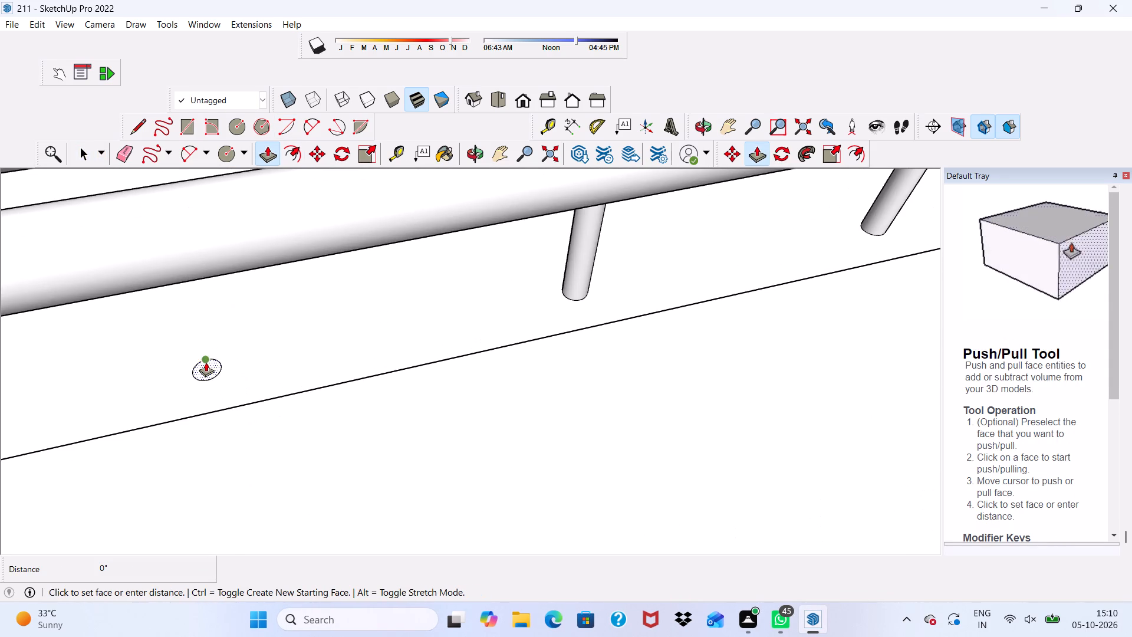
scroll(206, 362, "down", 4)
scroll(207, 361, "up", 1)
scroll(196, 321, "down", 17)
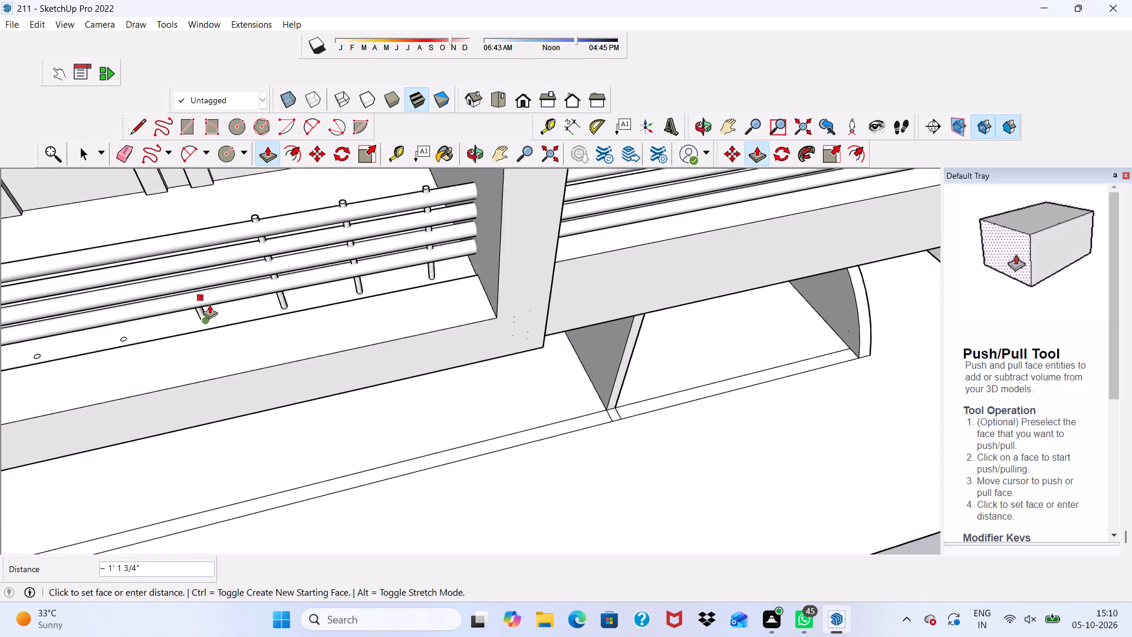
scroll(209, 304, "down", 5)
scroll(240, 203, "up", 7)
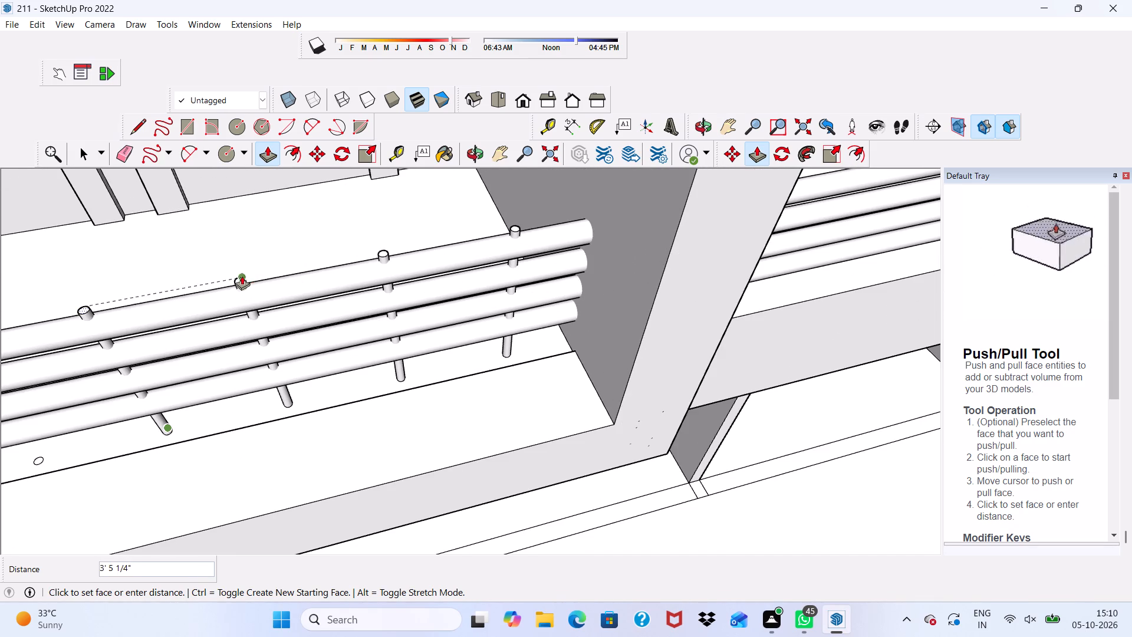
left_click(244, 274)
Push/Pull the fifth floor circle from the dividing wall up to the neighbouring post's top, 3' 5 1/4" high.
scroll(260, 283, "down", 9)
scroll(461, 270, "up", 1)
scroll(475, 273, "down", 4)
scroll(367, 303, "up", 2)
scroll(358, 317, "down", 2)
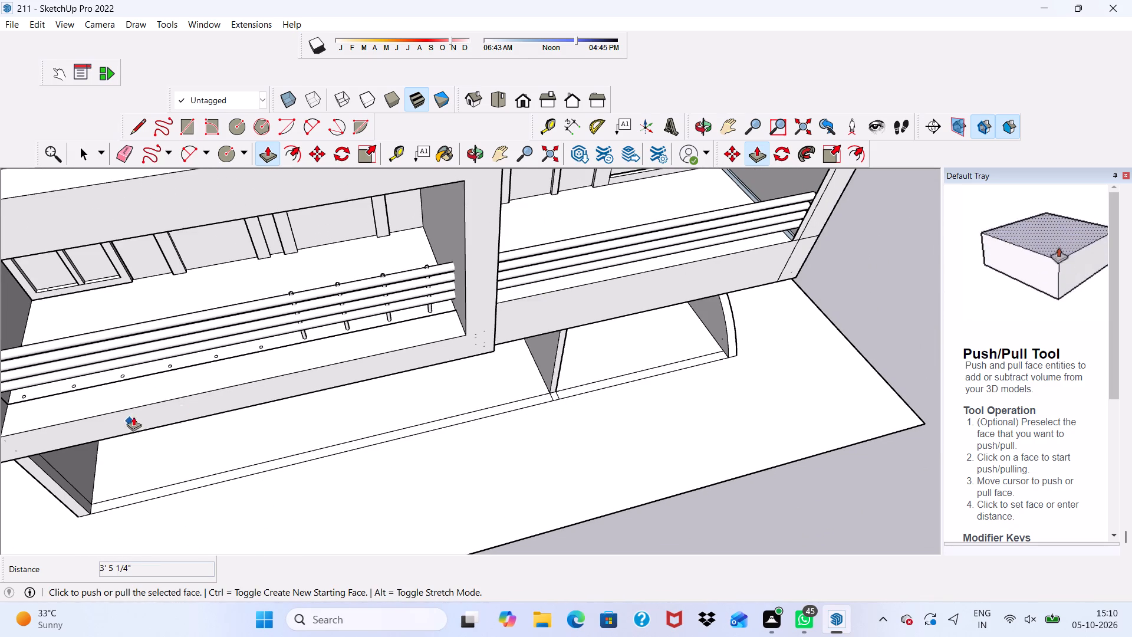
scroll(153, 395, "up", 3)
scroll(248, 339, "up", 15)
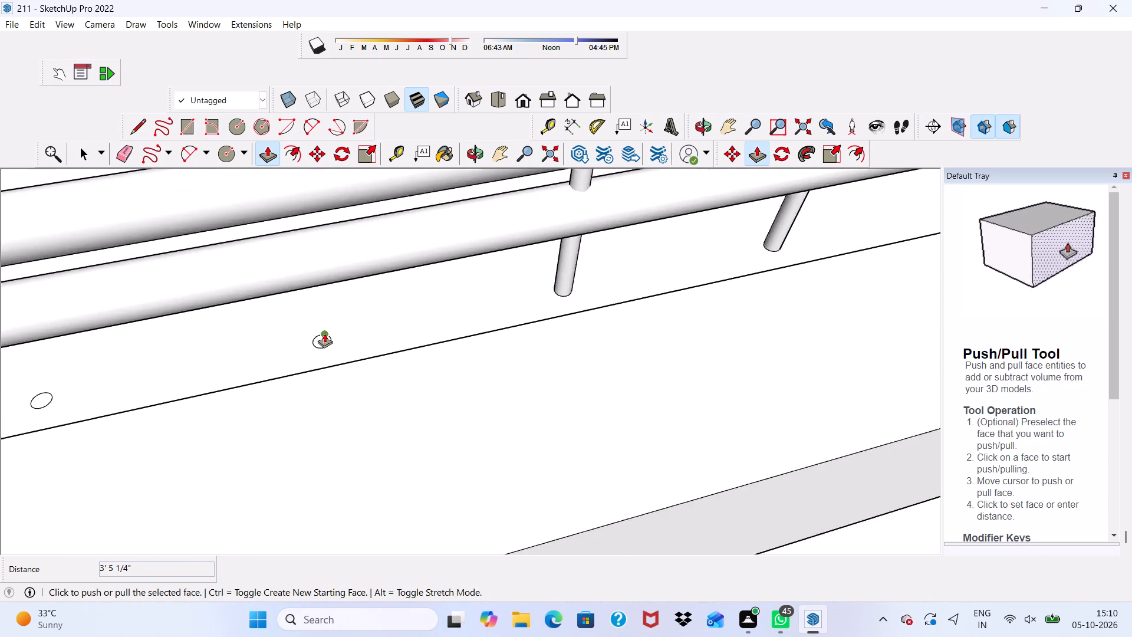
scroll(324, 333, "up", 5)
key("space")
left_click(317, 350)
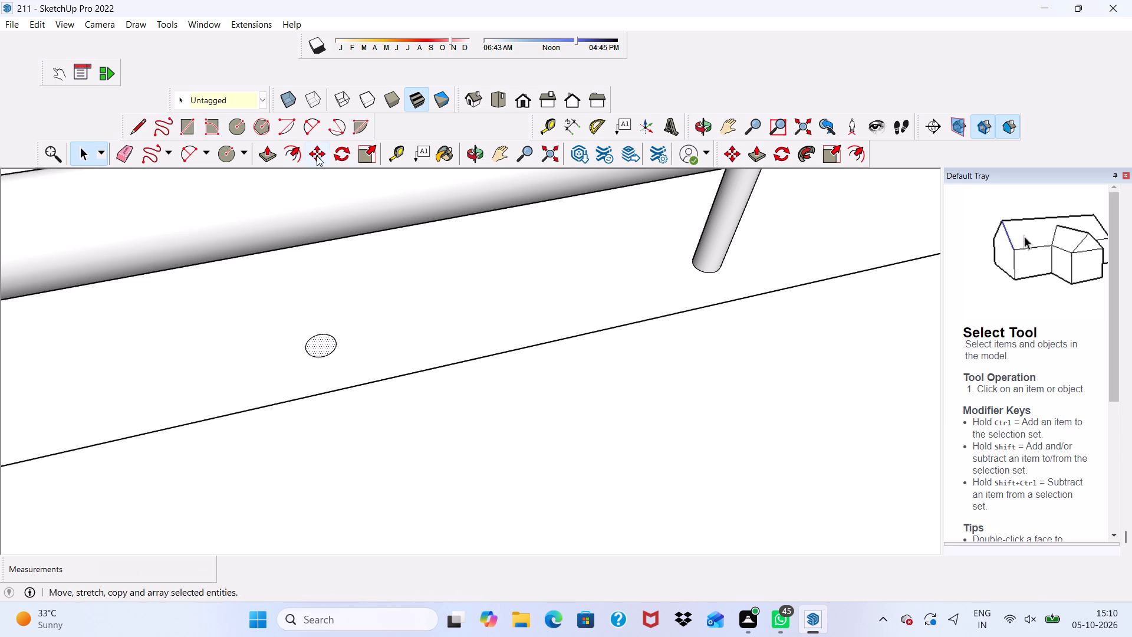
left_click(265, 150)
scroll(386, 363, "down", 2)
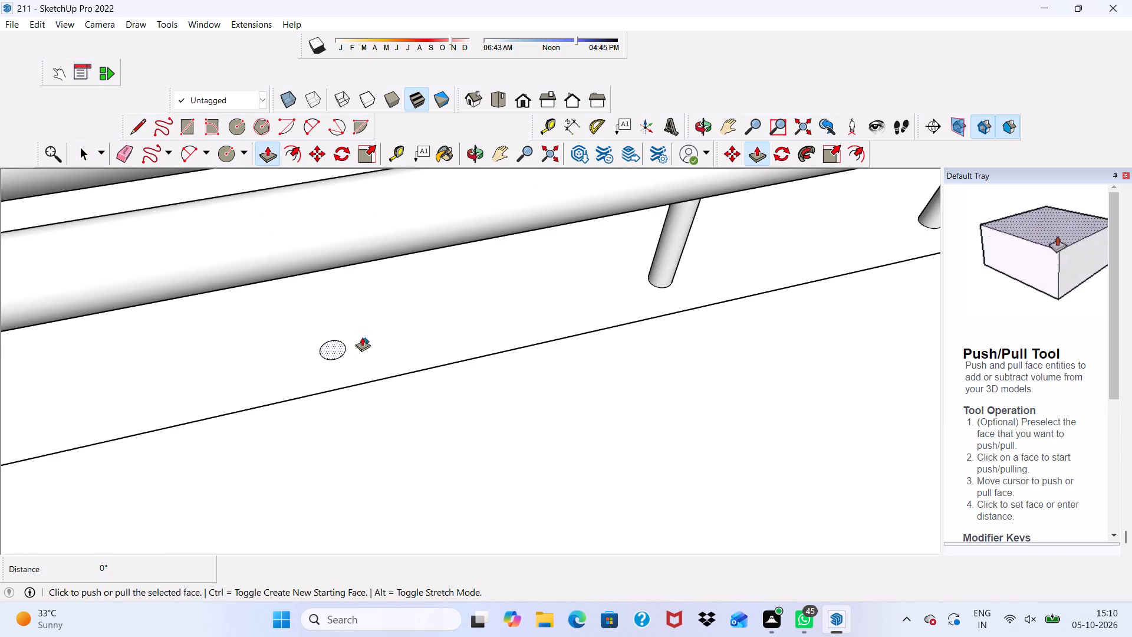
scroll(336, 329, "up", 1)
left_click(334, 348)
scroll(331, 342, "down", 15)
scroll(397, 270, "up", 1)
scroll(450, 205, "down", 2)
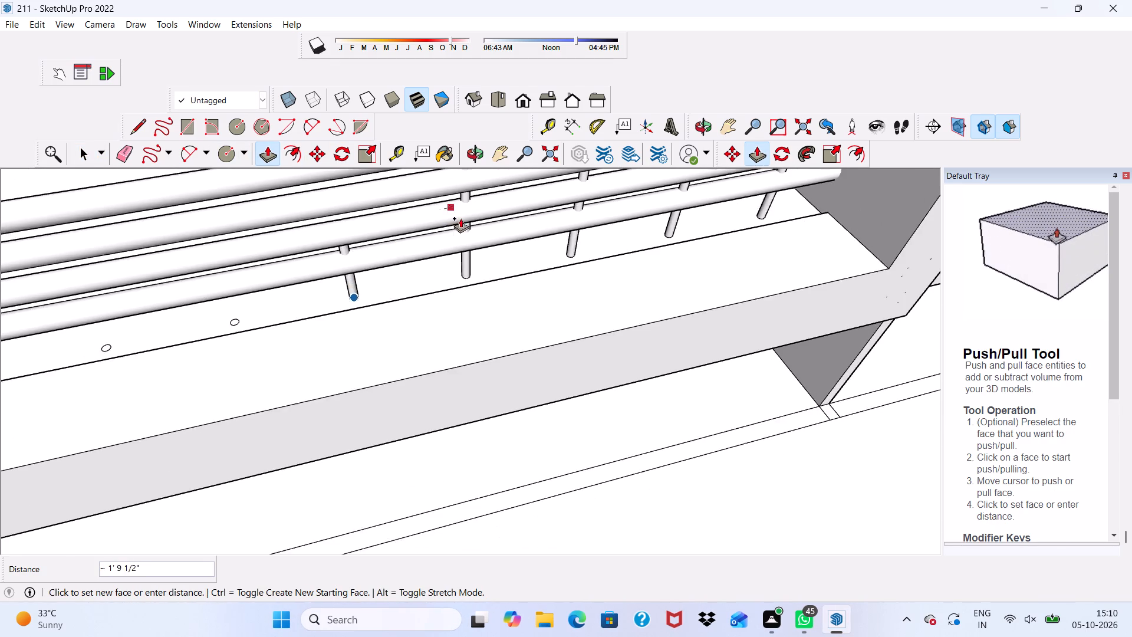
scroll(460, 218, "down", 12)
scroll(448, 186, "up", 3)
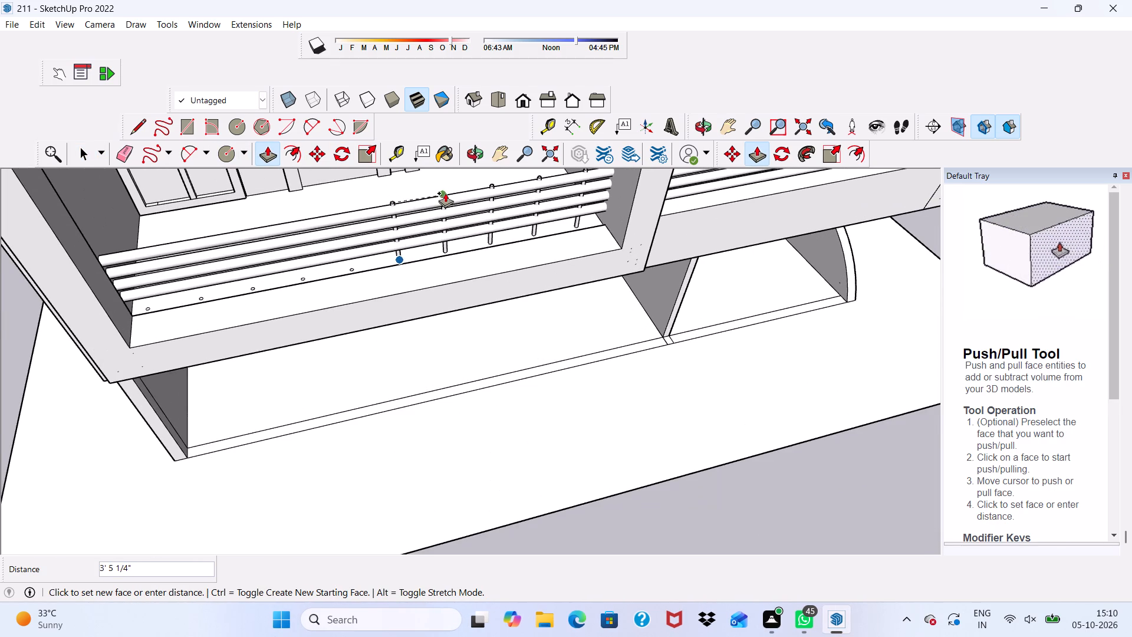
left_click(445, 193)
Push/Pull the sixth floor circle from the dividing wall up to the neighbouring post's top, 3' 5 1/4" high.
scroll(385, 267, "down", 2)
middle_click_drag(378, 287, 340, 289)
scroll(365, 230, "up", 9)
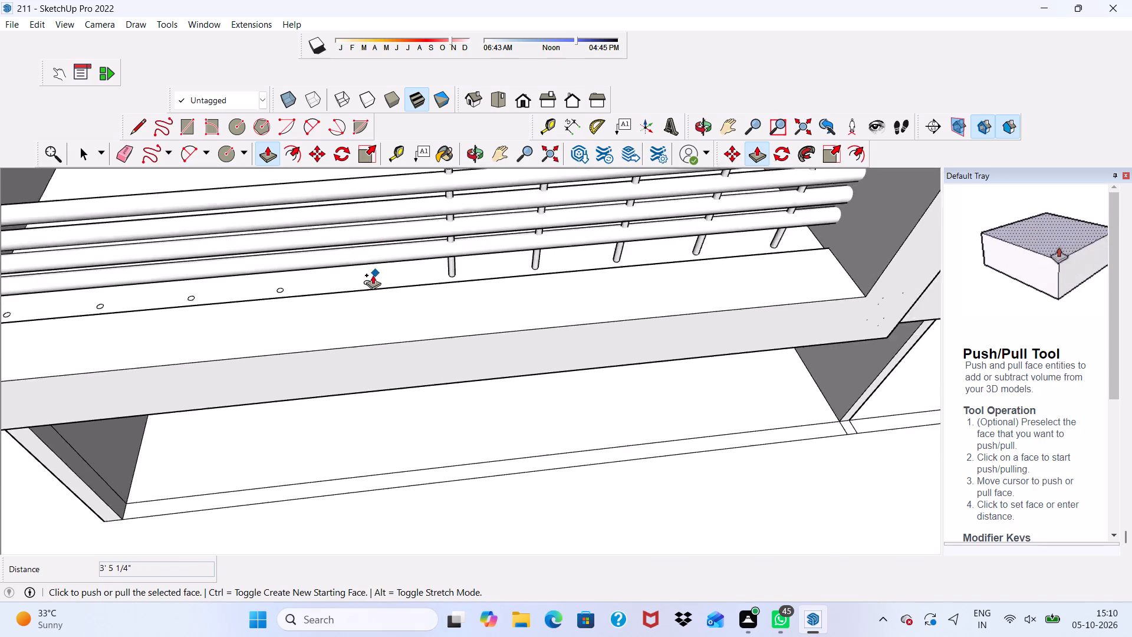
scroll(373, 275, "up", 2)
left_click(364, 280)
key("space")
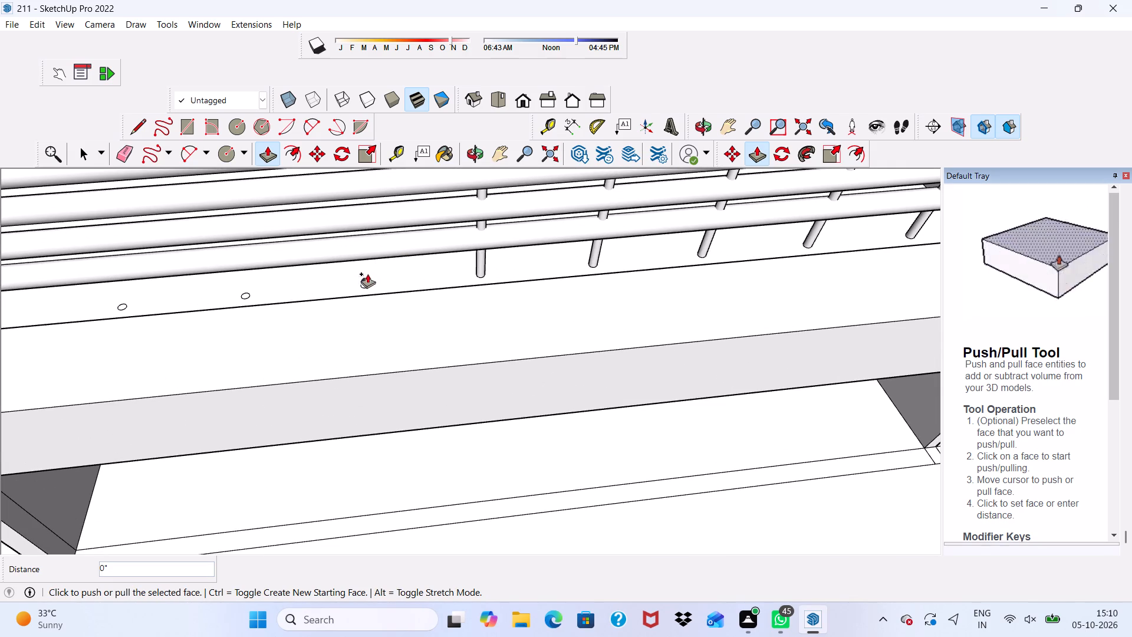
scroll(350, 280, "up", 9)
left_click(373, 284)
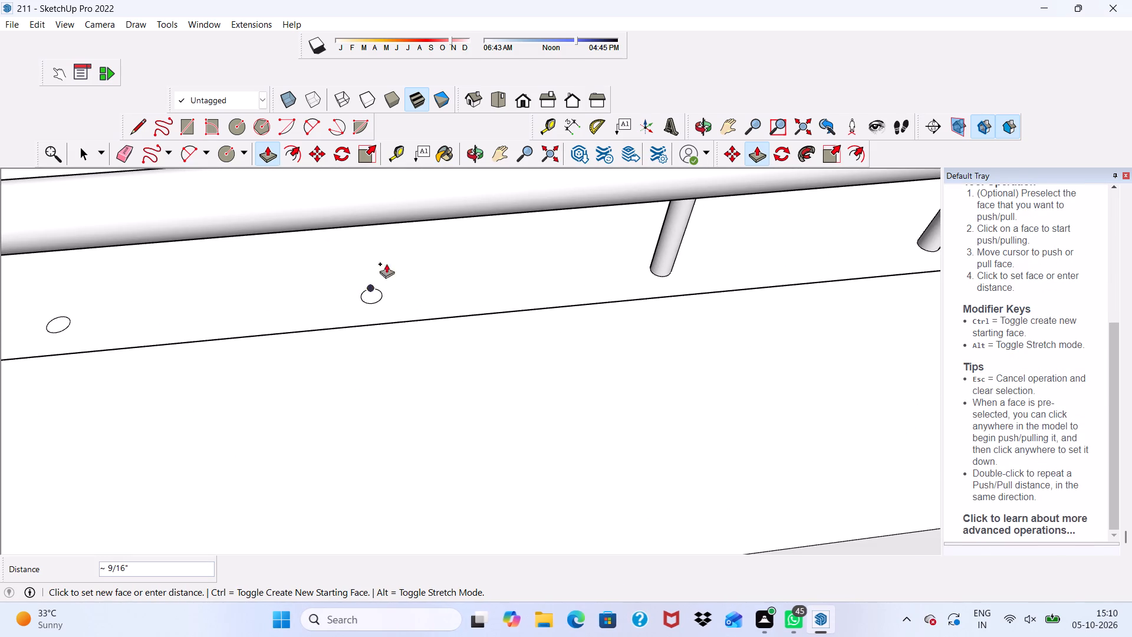
scroll(388, 241, "down", 2)
left_click_drag(383, 268, 375, 274)
key("space")
left_click(377, 285)
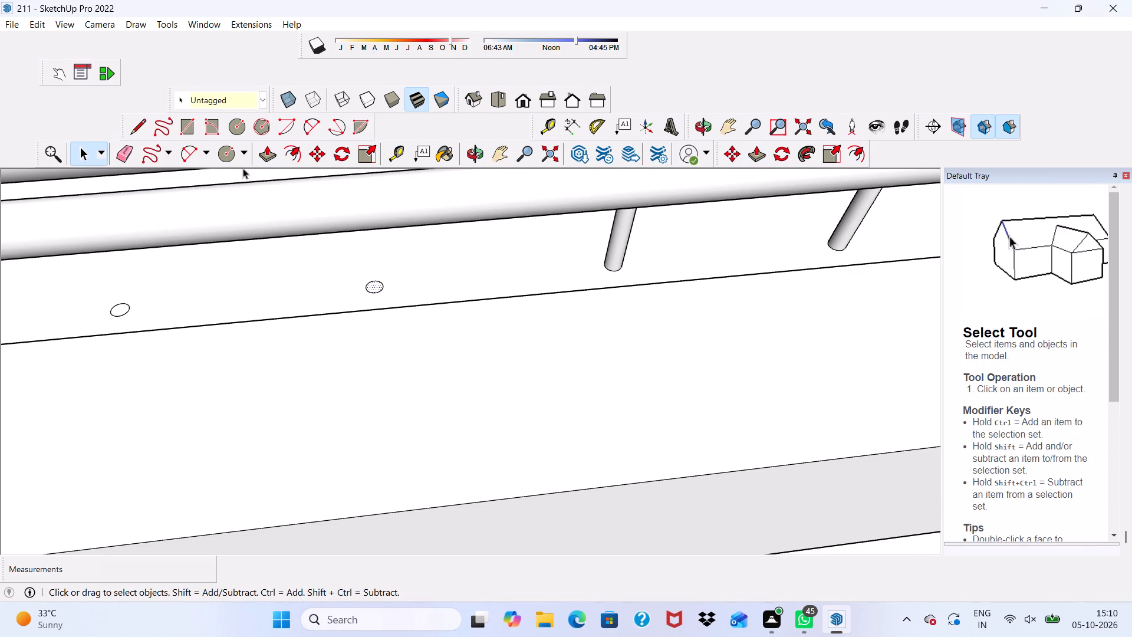
left_click(263, 150)
scroll(379, 288, "down", 1)
scroll(379, 288, "up", 1)
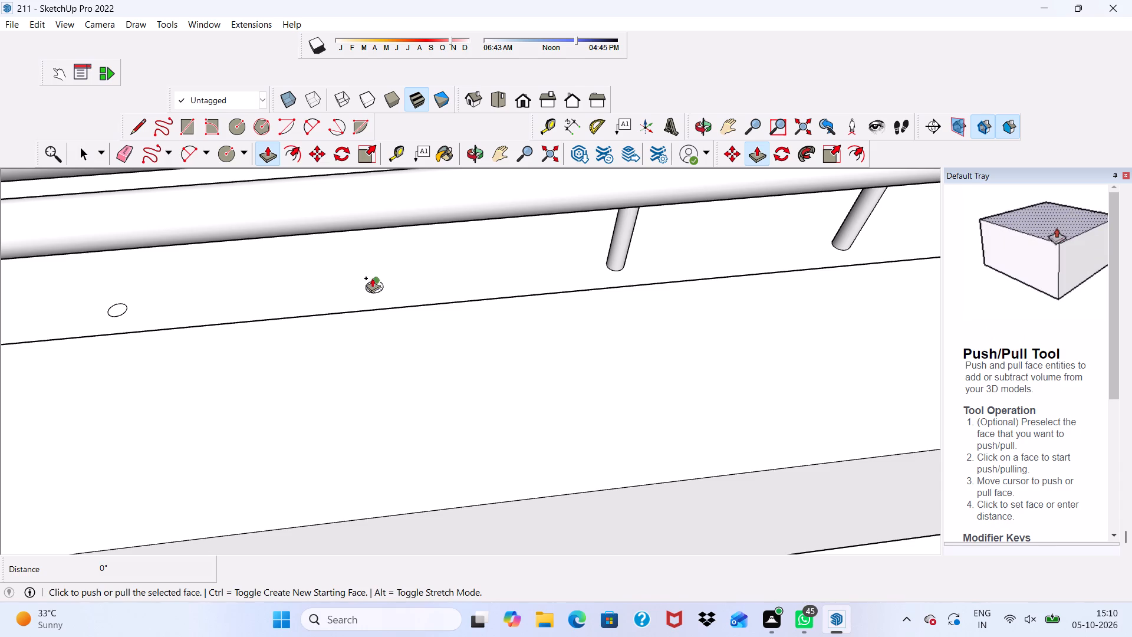
left_click(371, 277)
scroll(366, 270, "down", 7)
scroll(341, 220, "up", 1)
scroll(342, 226, "down", 6)
scroll(411, 274, "up", 1)
scroll(414, 276, "down", 7)
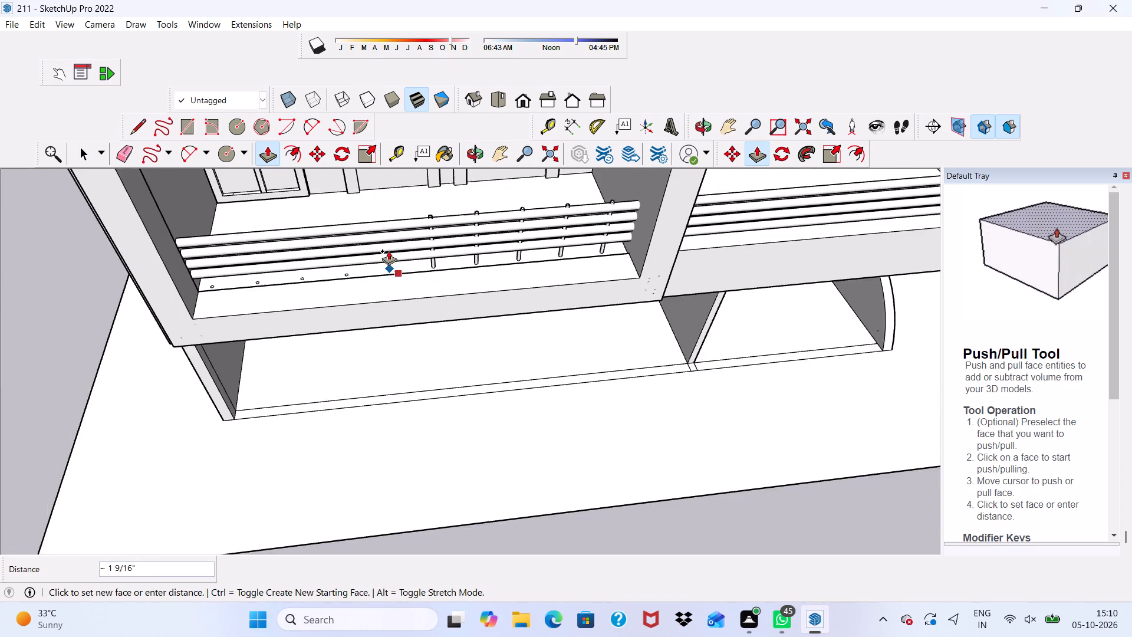
scroll(399, 202, "up", 7)
left_click(457, 238)
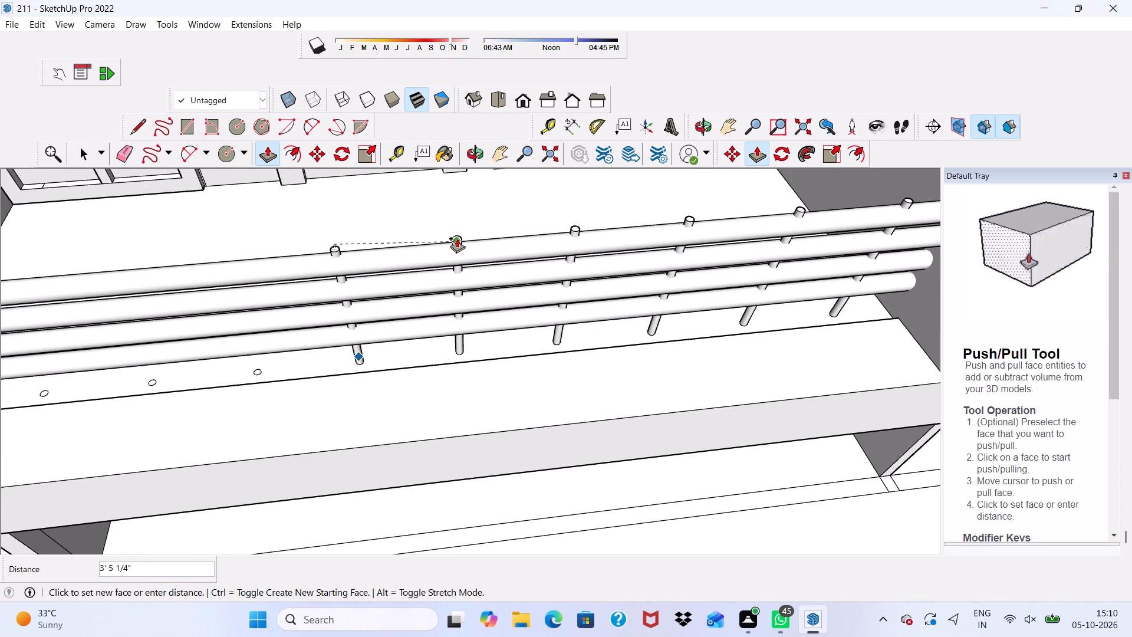
scroll(429, 279, "down", 4)
scroll(288, 310, "down", 6)
scroll(285, 320, "up", 1)
scroll(247, 294, "down", 2)
middle_click_drag(245, 299, 192, 152)
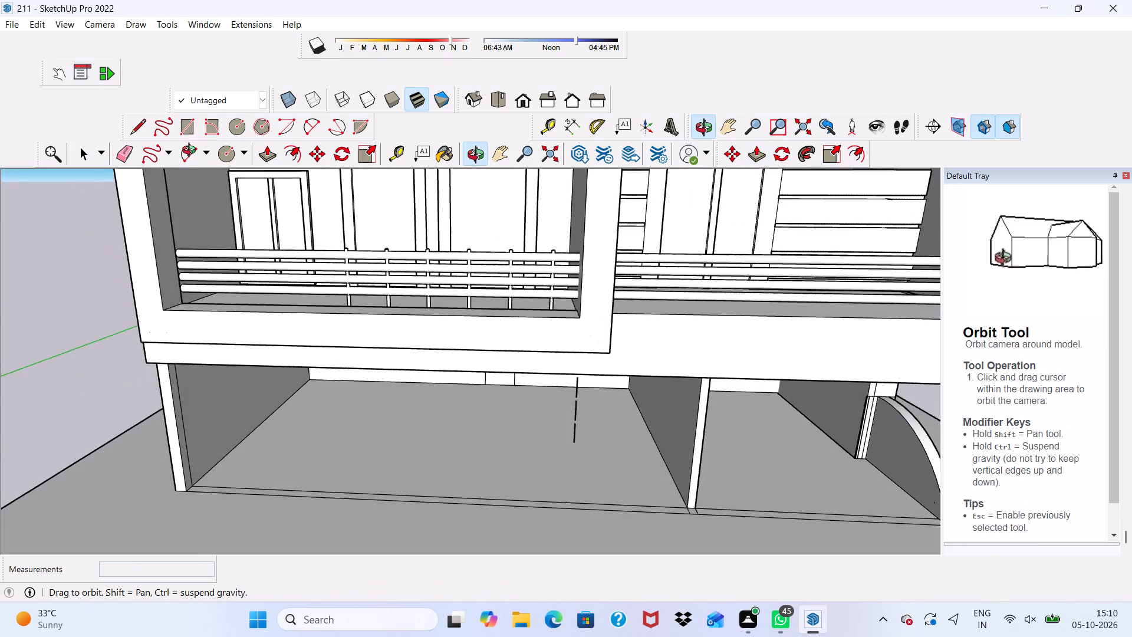
Push/Pull the seventh floor circle from the dividing wall up to the neighbouring post's top, 3' 5 1/4" high.
middle_click_drag(192, 152, 276, 235)
scroll(301, 260, "up", 15)
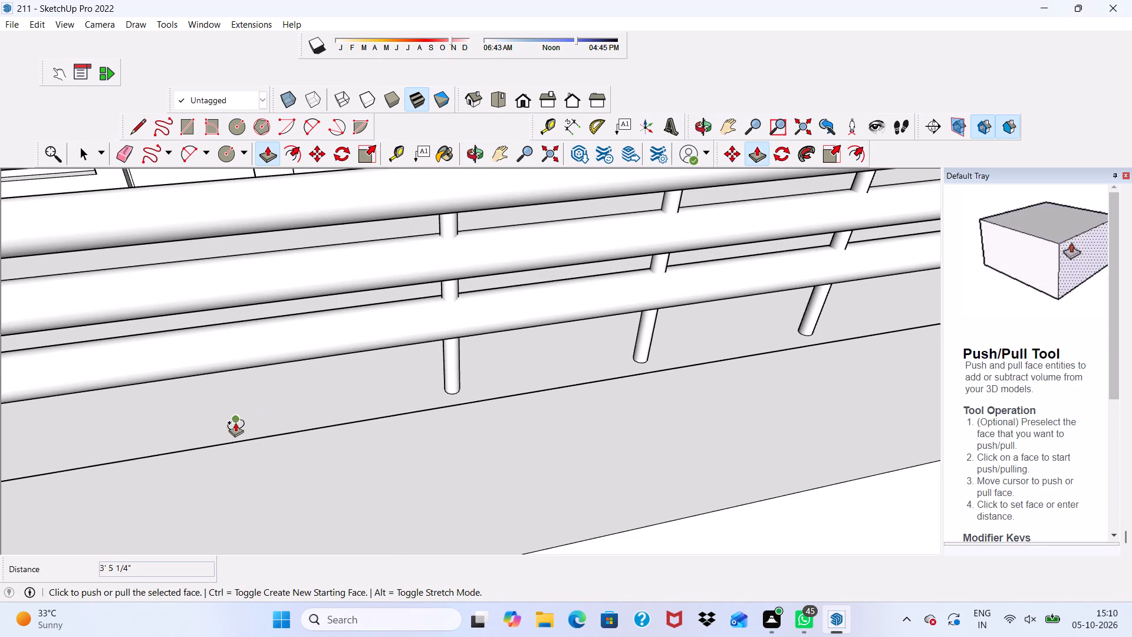
scroll(240, 416, "up", 8)
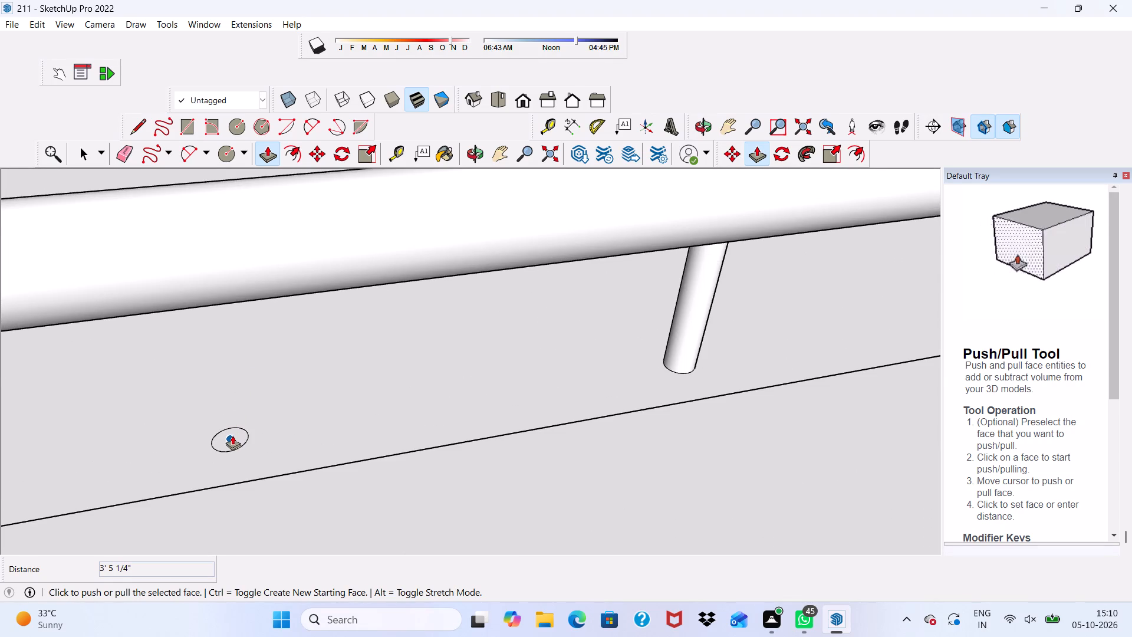
left_click(232, 435)
double_click(234, 433)
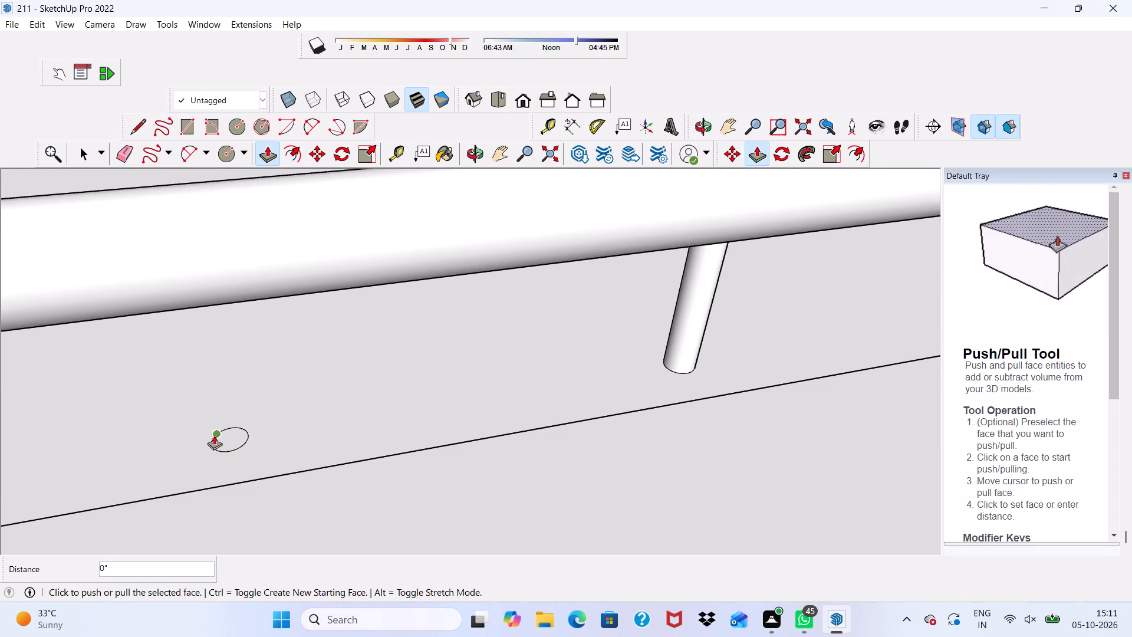
left_click(270, 156)
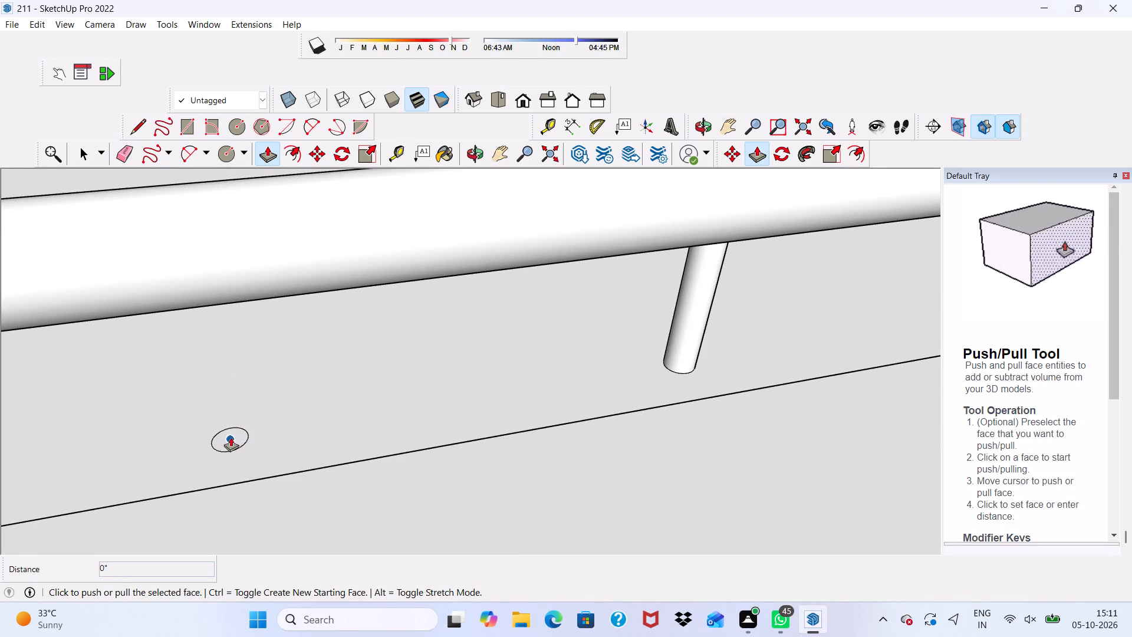
left_click(230, 436)
key("space")
key("space")
left_click(235, 432)
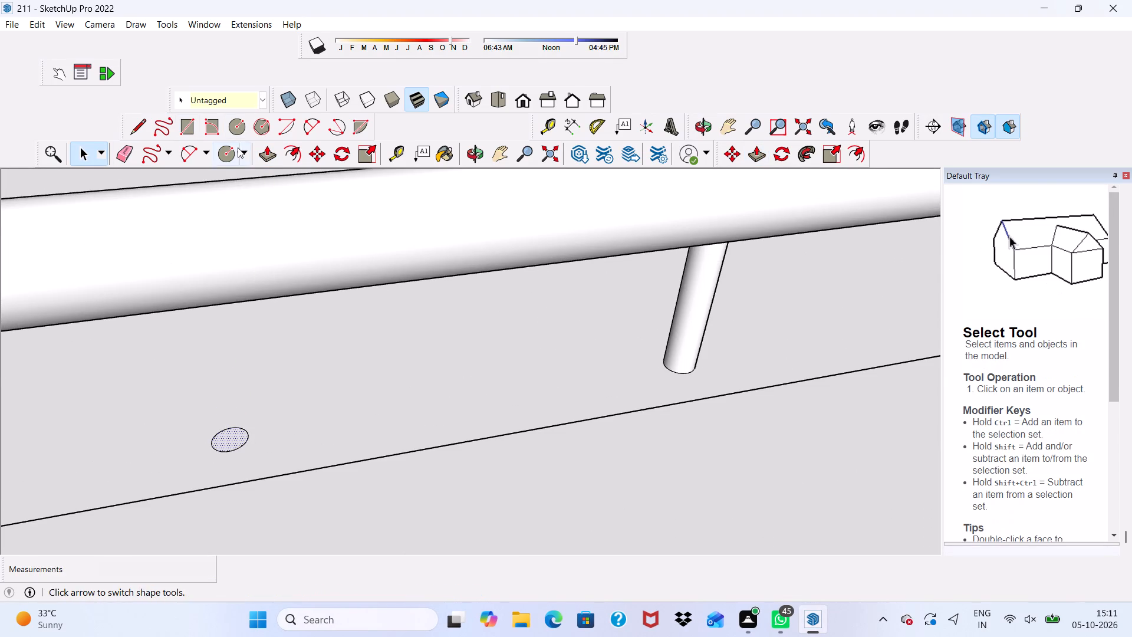
left_click(262, 152)
left_click(234, 434)
scroll(234, 377, "down", 2)
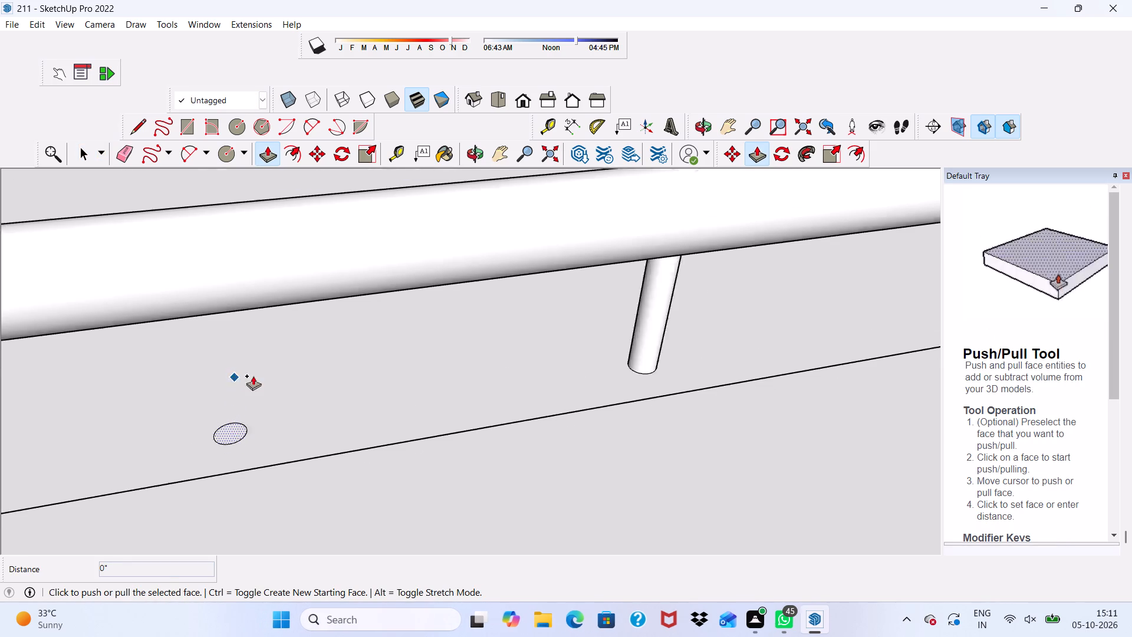
scroll(253, 376, "down", 7)
scroll(215, 421, "up", 5)
left_click(243, 374)
scroll(227, 330, "down", 2)
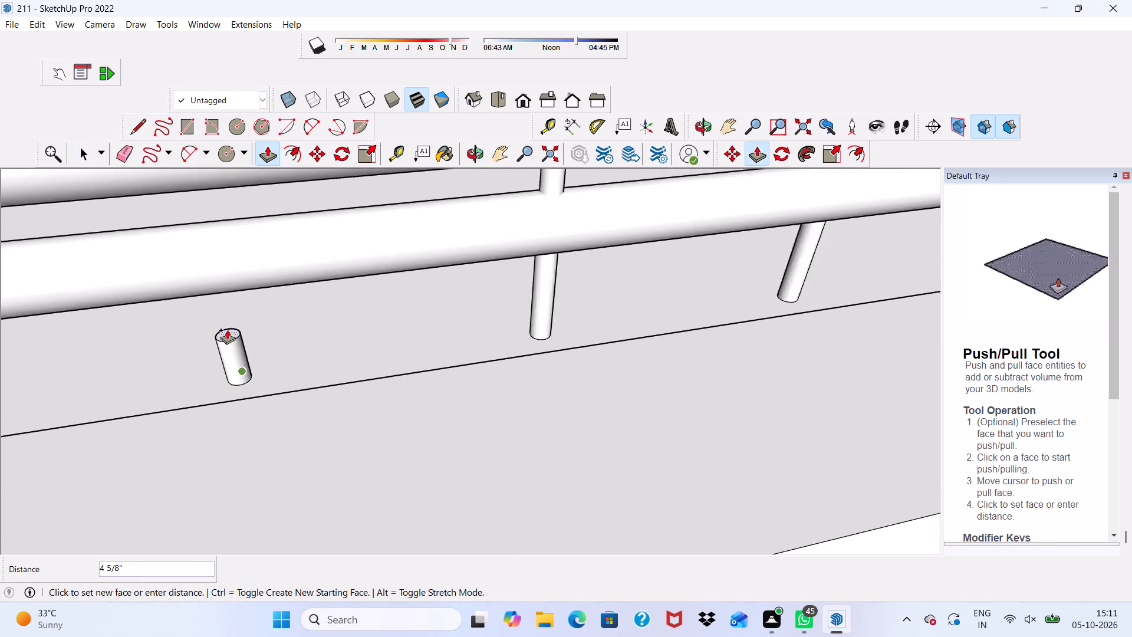
scroll(227, 330, "down", 20)
scroll(325, 168, "up", 3)
scroll(320, 176, "down", 3)
scroll(333, 210, "up", 1)
scroll(341, 216, "down", 7)
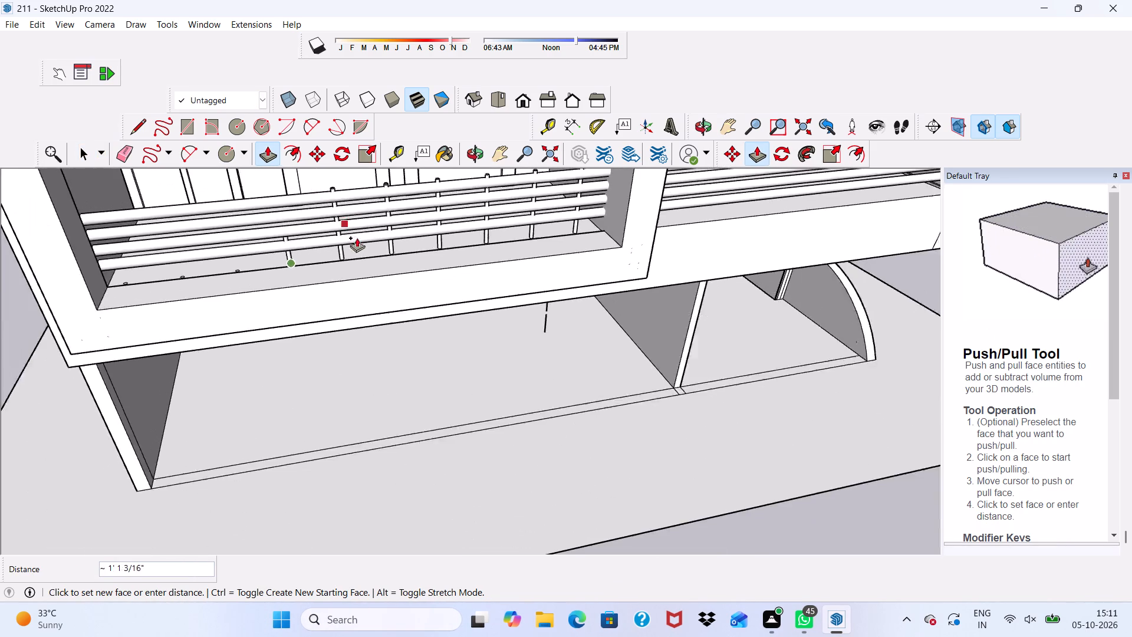
scroll(343, 191, "up", 4)
left_click(328, 189)
Push/Pull the eighth floor circle from the dividing wall up to the neighbouring post's top, 3' 5 1/4" high.
scroll(328, 189, "down", 2)
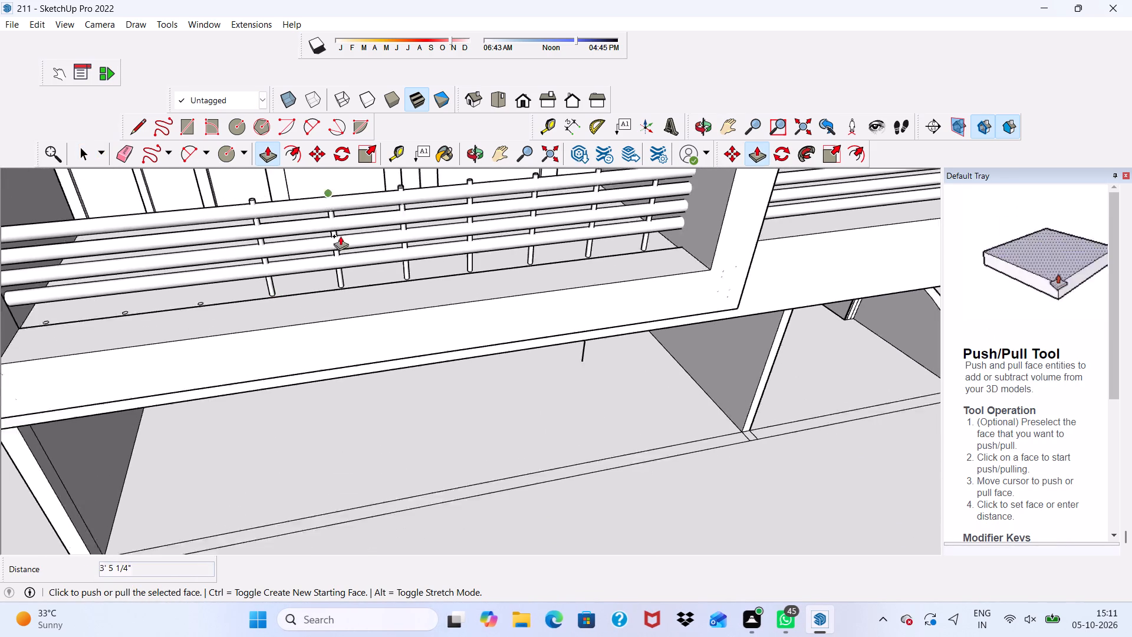
scroll(340, 236, "down", 8)
middle_click_drag(353, 252, 223, 207)
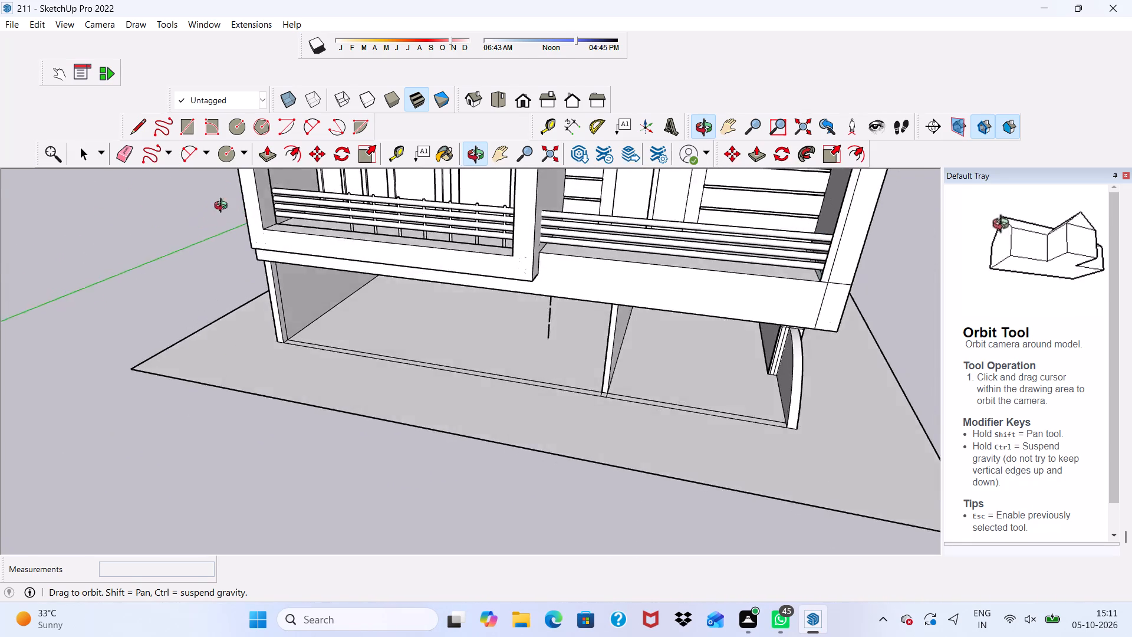
middle_click_drag(223, 207, 262, 174)
scroll(217, 208, "up", 4)
scroll(212, 214, "down", 4)
scroll(324, 236, "up", 8)
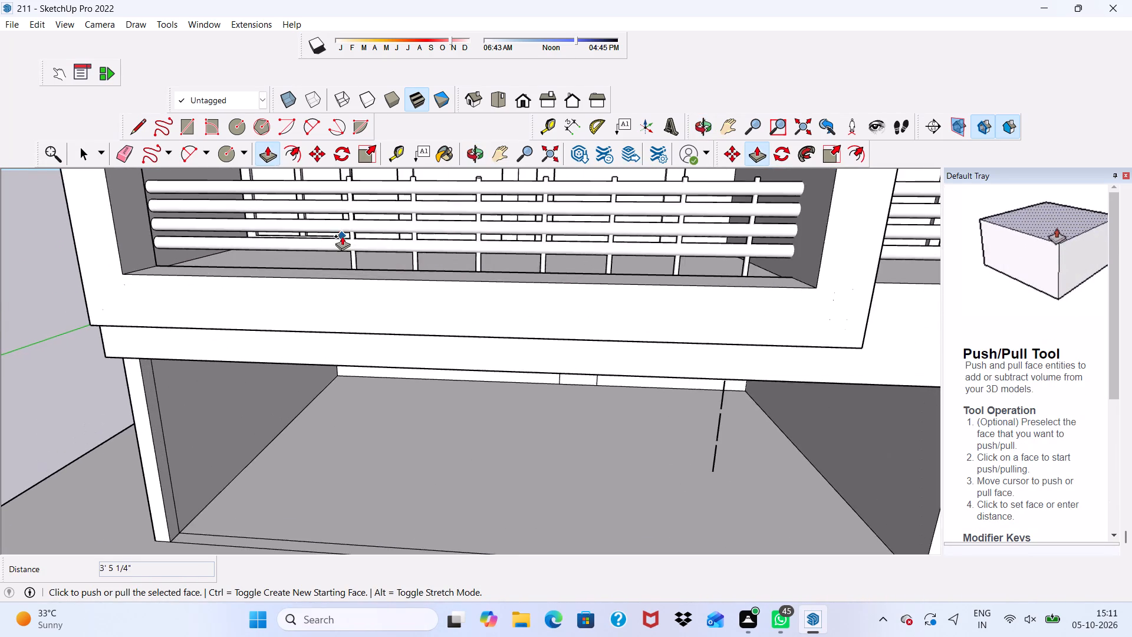
middle_click_drag(343, 237, 362, 383)
scroll(285, 323, "up", 13)
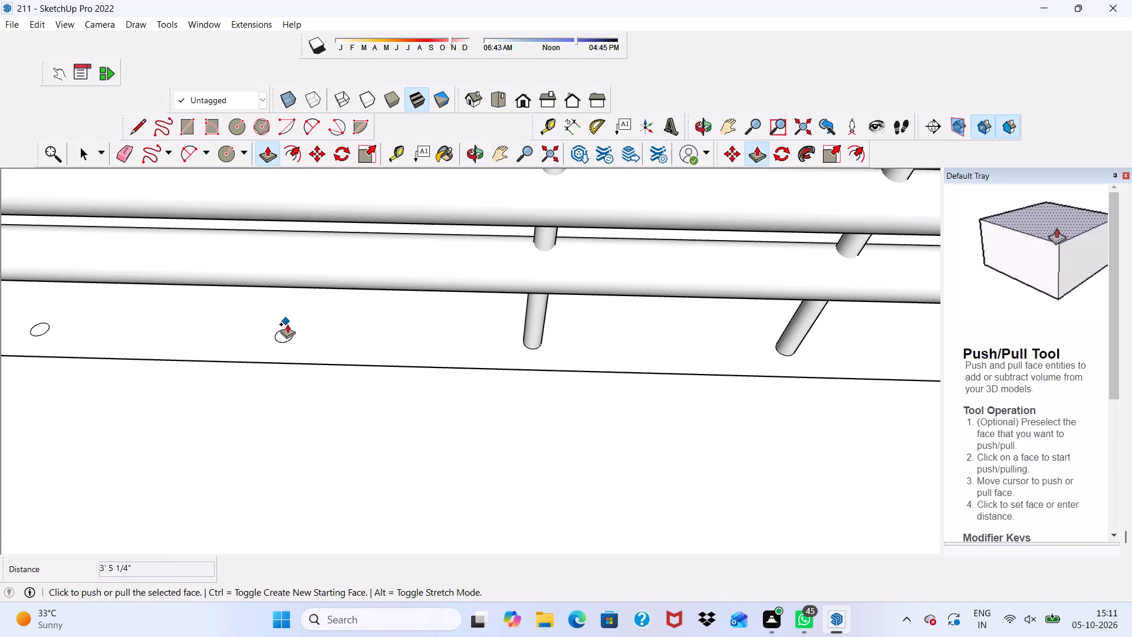
key("space")
left_click(282, 337)
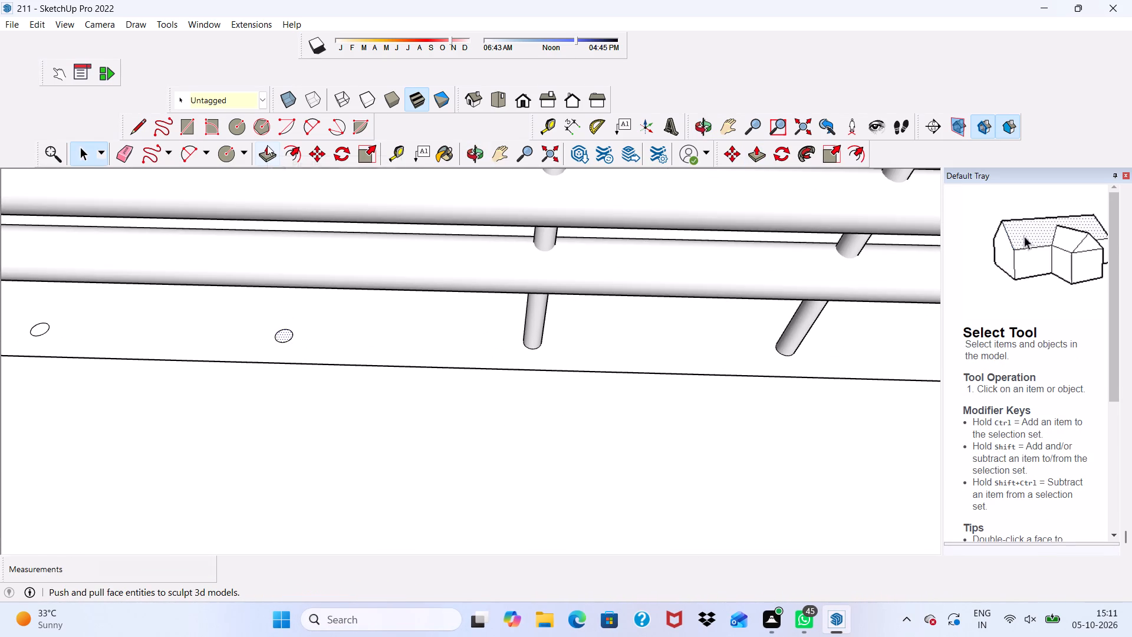
left_click(267, 148)
scroll(312, 404, "up", 3)
left_click(275, 310)
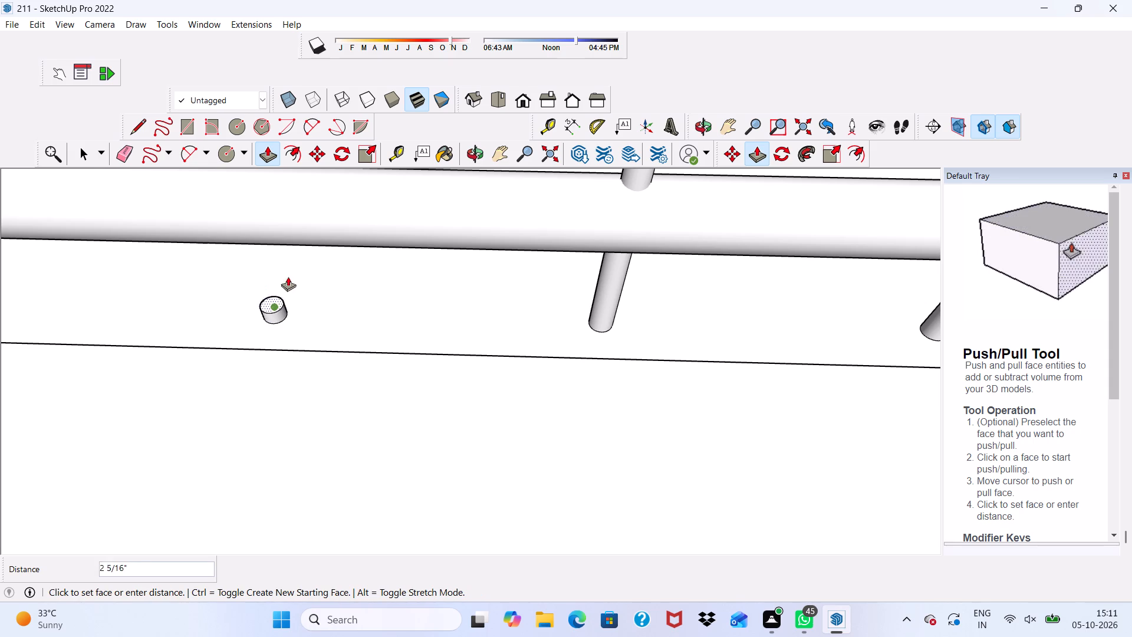
scroll(345, 213, "down", 13)
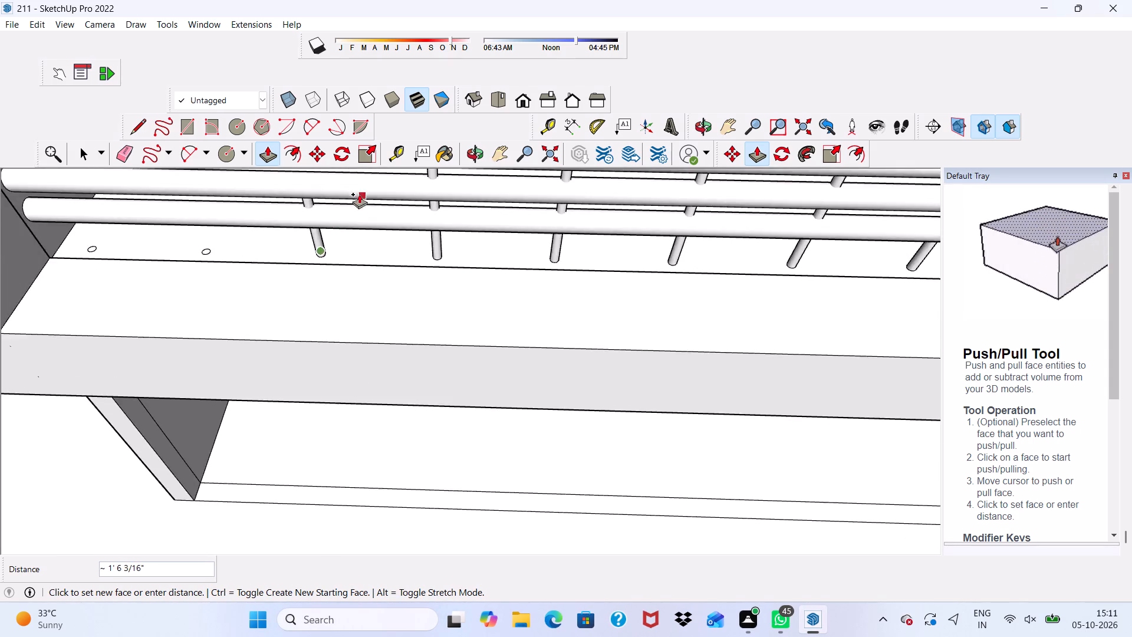
scroll(359, 194, "down", 3)
scroll(373, 208, "up", 2)
scroll(379, 209, "down", 3)
scroll(406, 183, "up", 1)
scroll(406, 191, "down", 11)
scroll(419, 180, "up", 7)
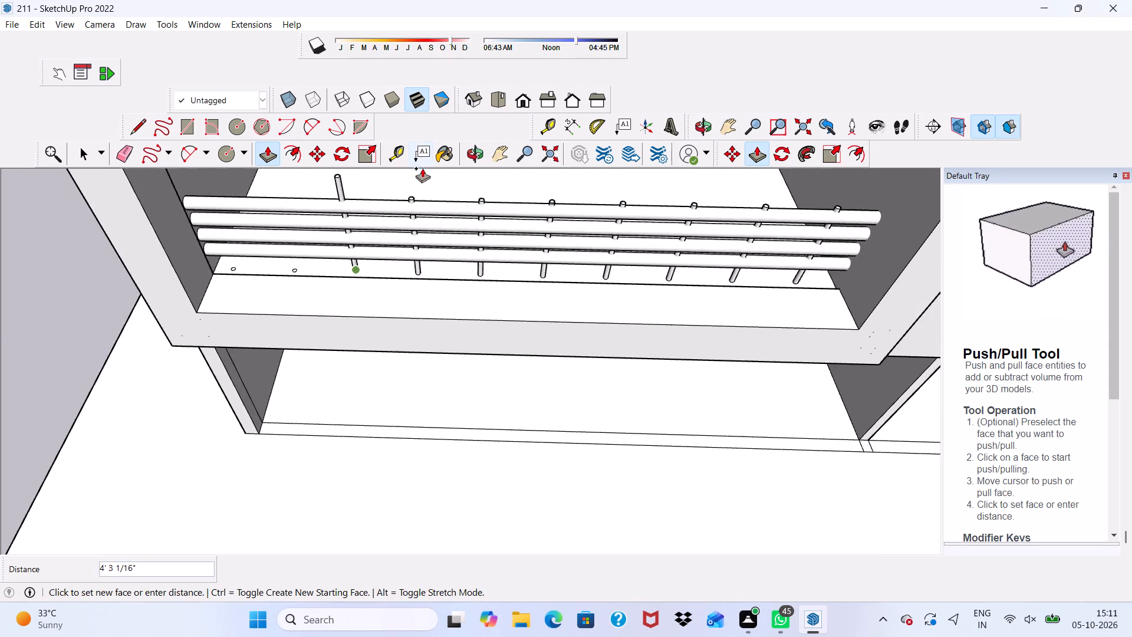
scroll(422, 168, "up", 2)
left_click(416, 203)
Push/Pull the ninth floor circle from the dividing wall up to the neighbouring post's top, 3' 5 1/4" high.
scroll(284, 329, "up", 4)
scroll(284, 274, "up", 4)
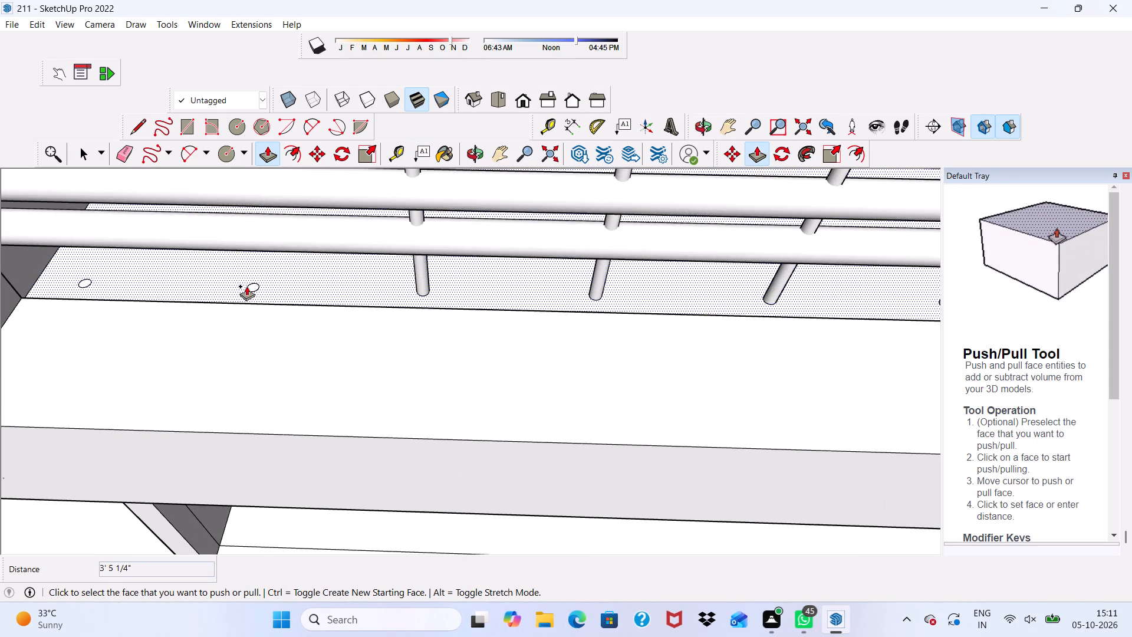
left_click(253, 284)
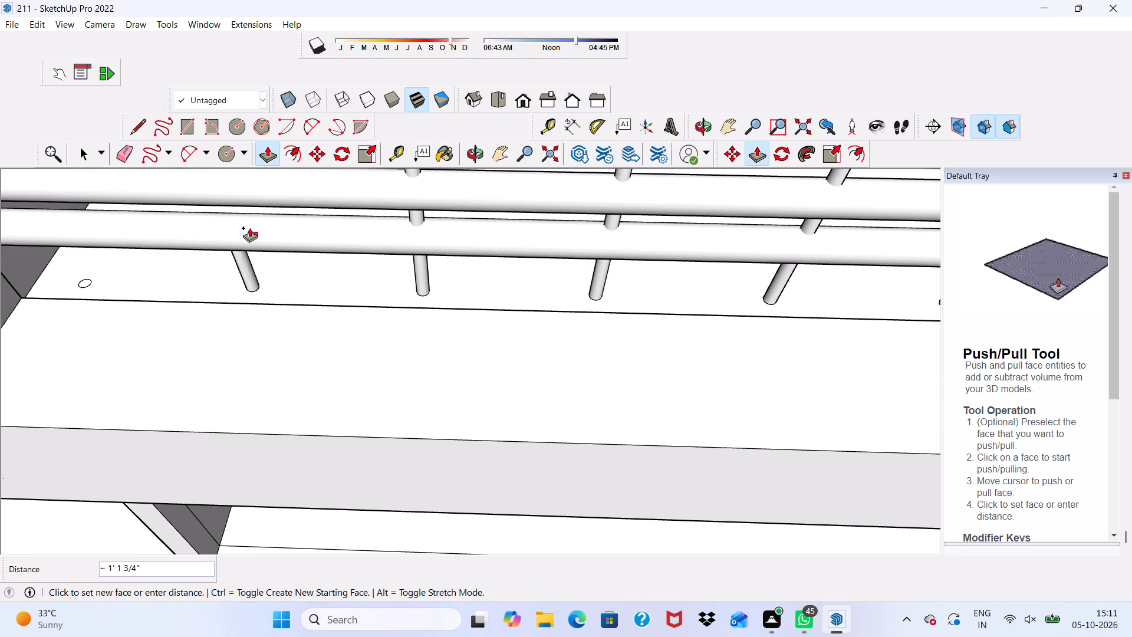
scroll(249, 228, "down", 17)
scroll(317, 189, "up", 4)
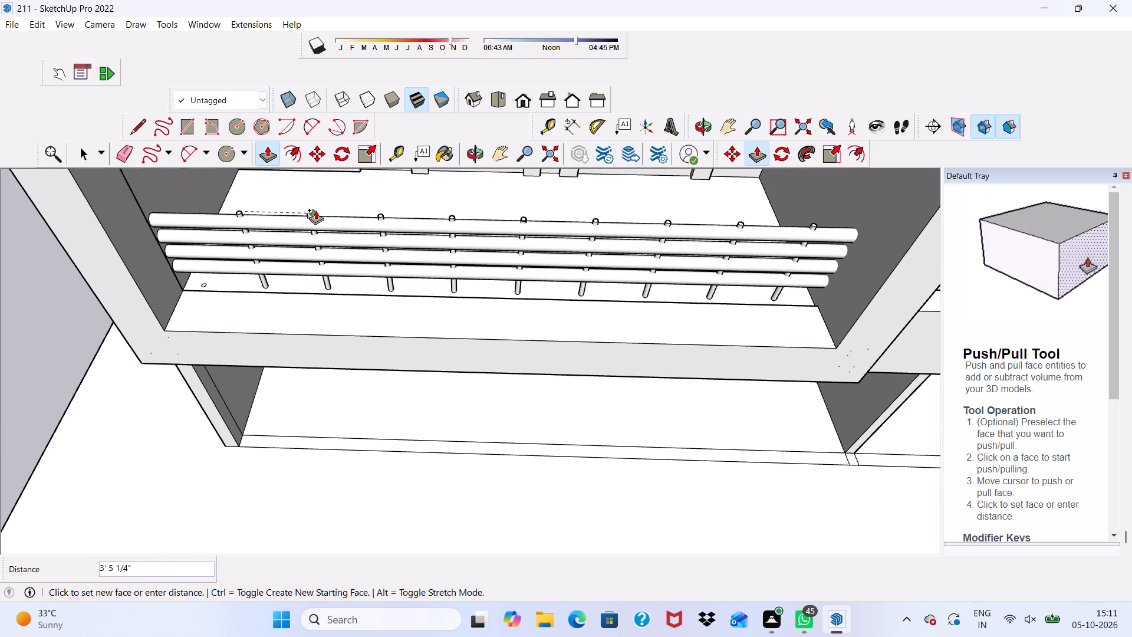
left_click(315, 210)
Push/Pull the last floor circle, beside the balcony's outer side wall, up to the neighbouring post's top.
scroll(242, 280, "up", 8)
scroll(176, 274, "up", 6)
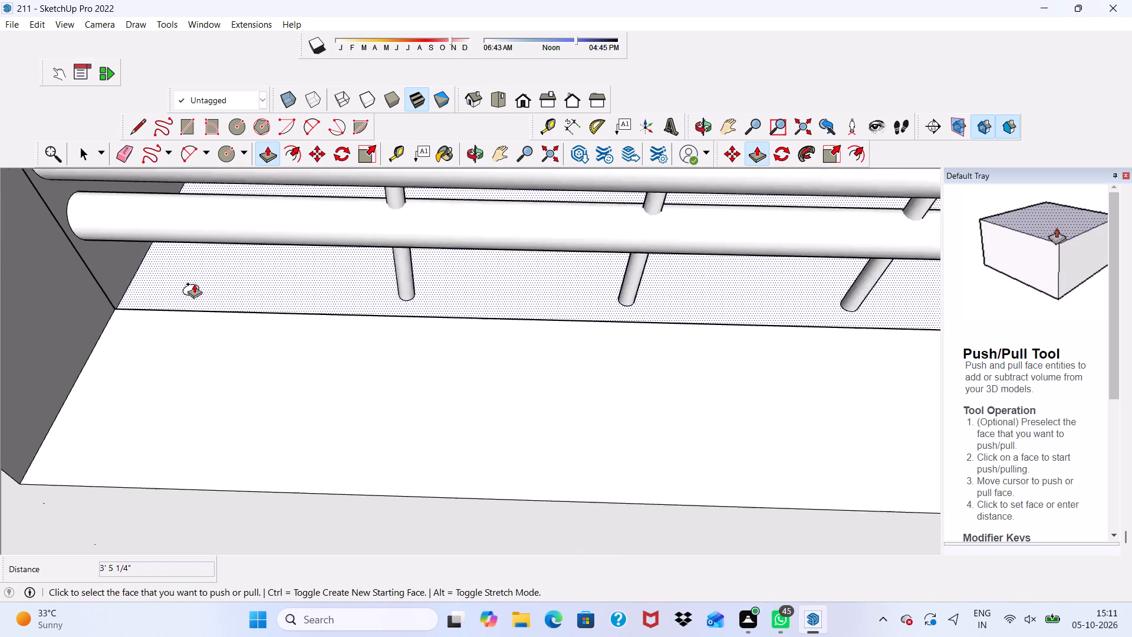
scroll(194, 284, "up", 2)
left_click(192, 287)
scroll(191, 244, "down", 3)
scroll(193, 242, "up", 1)
scroll(200, 238, "down", 16)
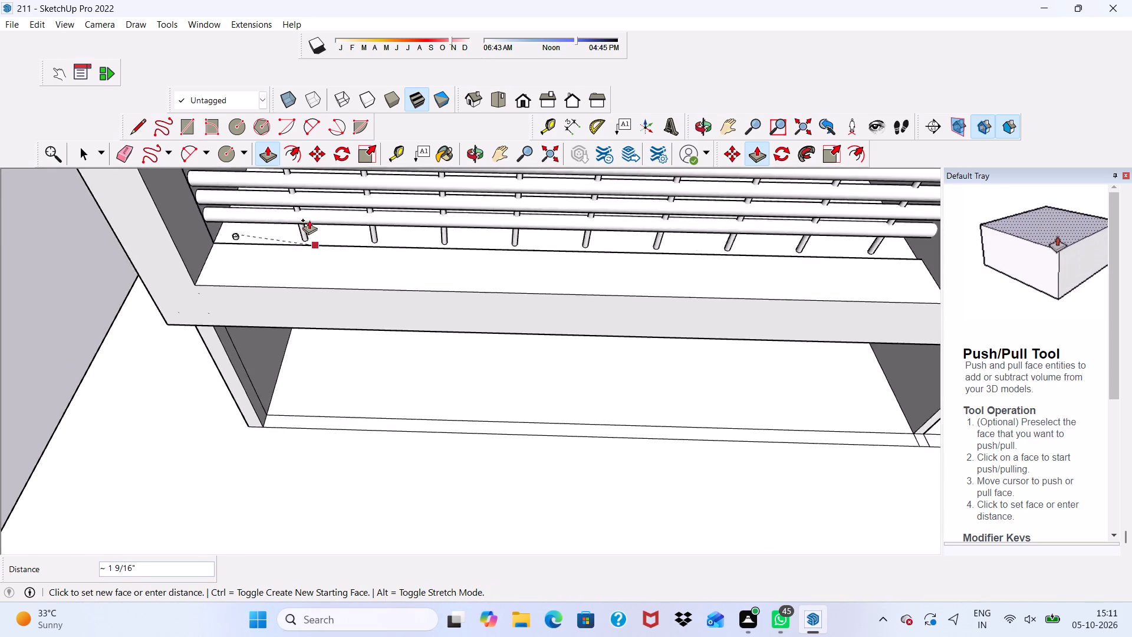
scroll(309, 220, "down", 4)
left_click(295, 172)
Draw a circle of about 1 11/16" radius on the adjoining balcony's floor, near the dividing wall by the lowest rail.
scroll(235, 234, "down", 1)
scroll(233, 251, "up", 1)
scroll(235, 263, "down", 1)
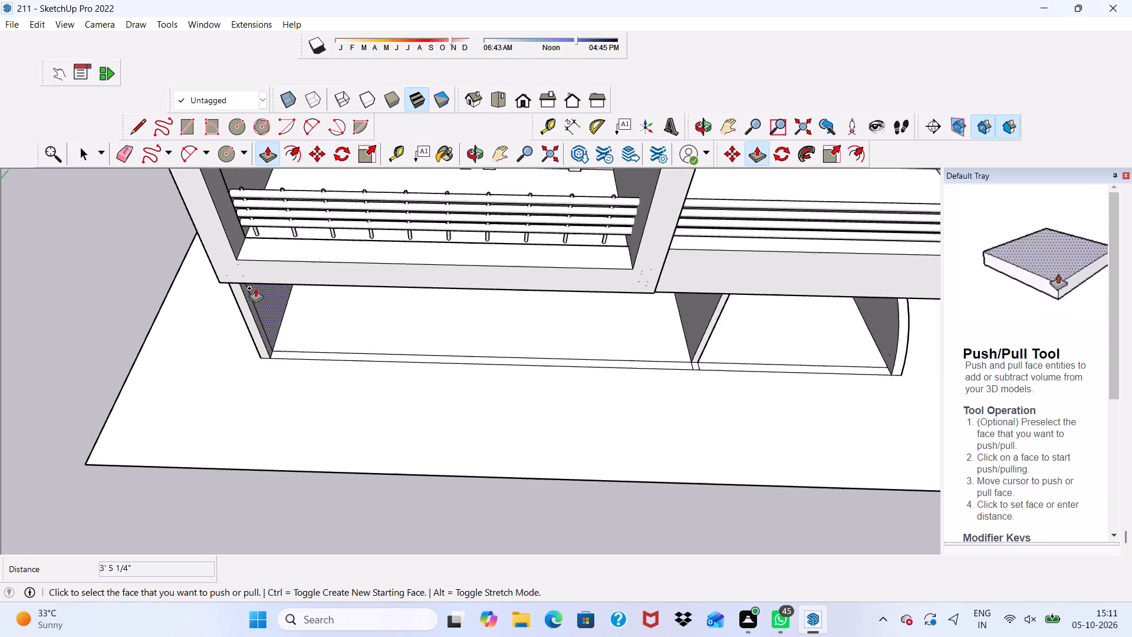
scroll(255, 288, "down", 2)
scroll(260, 253, "up", 1)
scroll(262, 257, "down", 1)
middle_click_drag(277, 268, 265, 88)
scroll(443, 232, "up", 4)
scroll(573, 199, "down", 5)
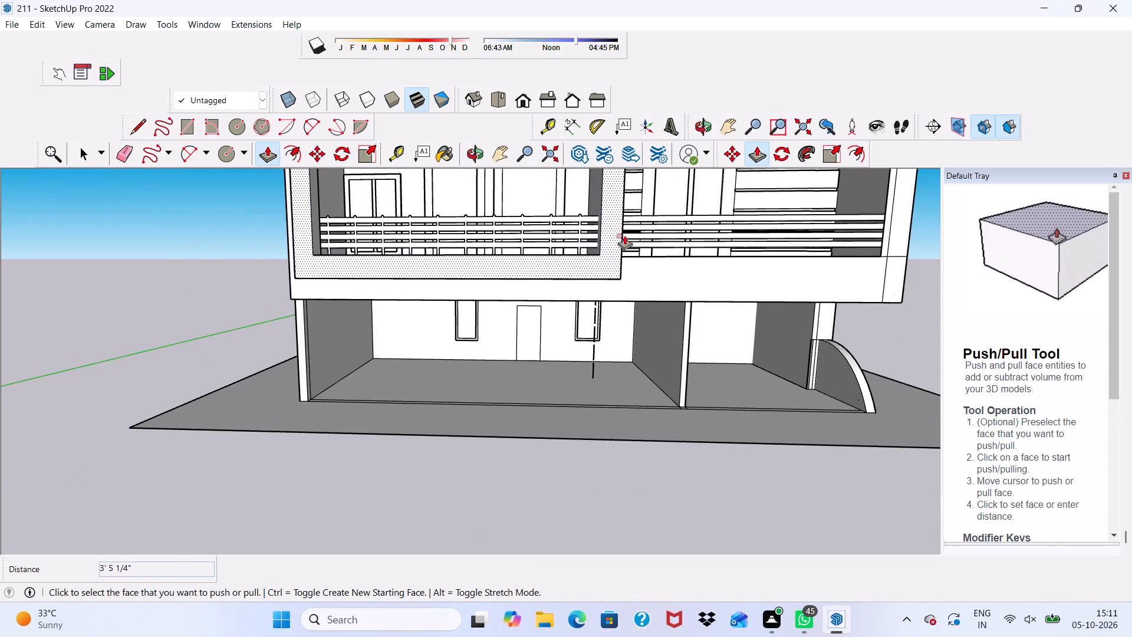
key("space")
scroll(657, 221, "up", 5)
middle_click_drag(627, 239, 407, 321)
scroll(433, 435, "up", 4)
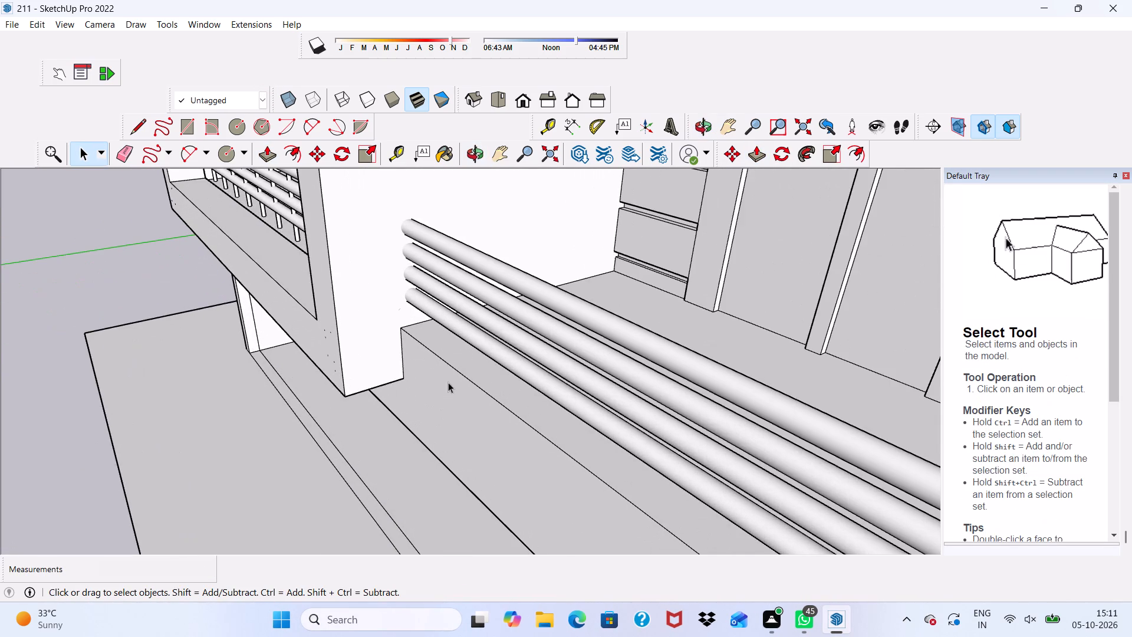
scroll(390, 330, "up", 1)
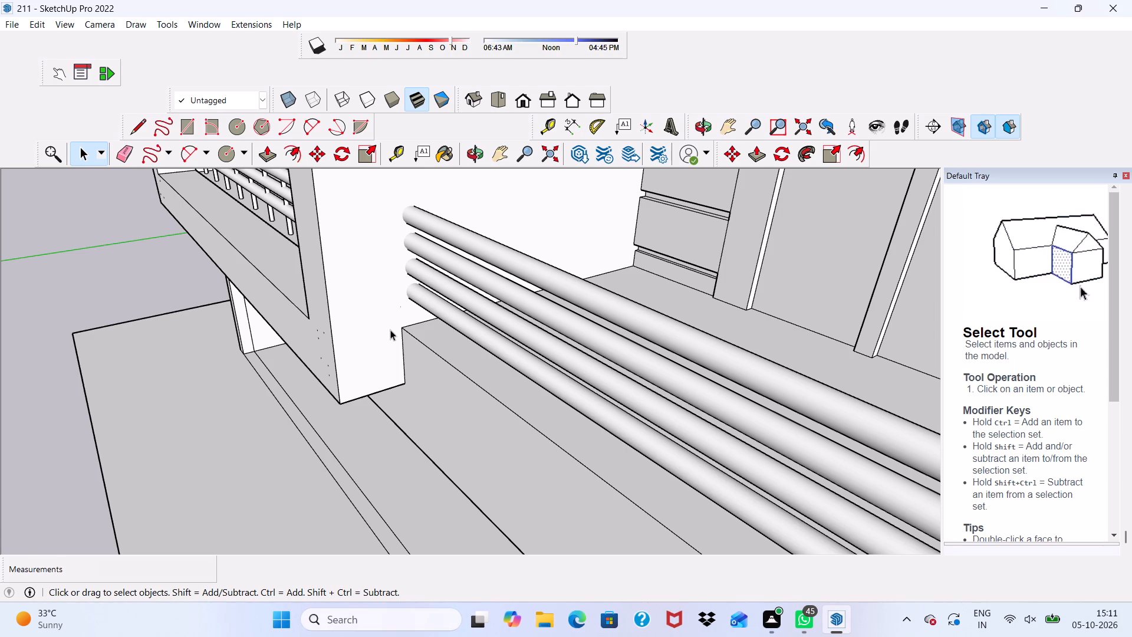
scroll(0, 1, "down", 4)
left_click(226, 154)
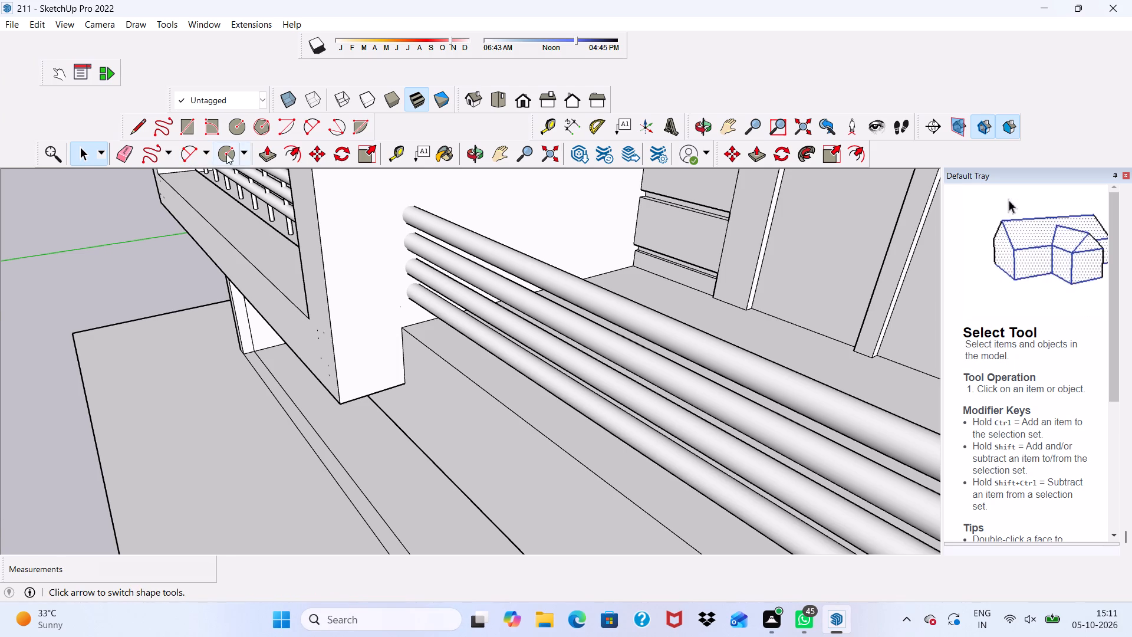
scroll(483, 262, "up", 10)
scroll(399, 366, "up", 6)
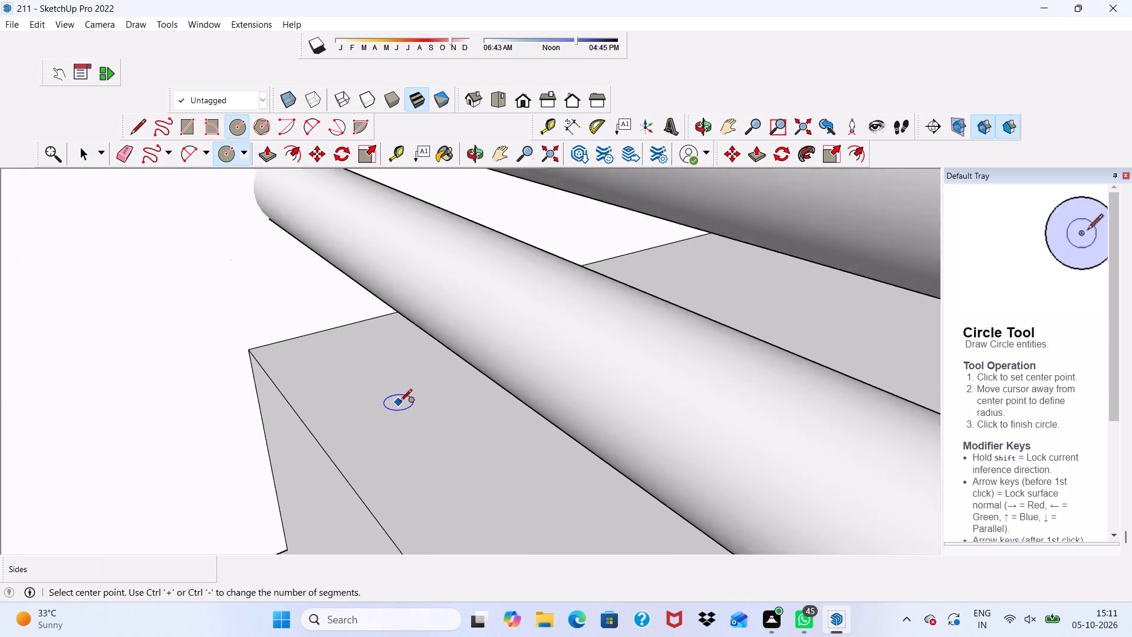
scroll(400, 402, "up", 1)
left_click(438, 408)
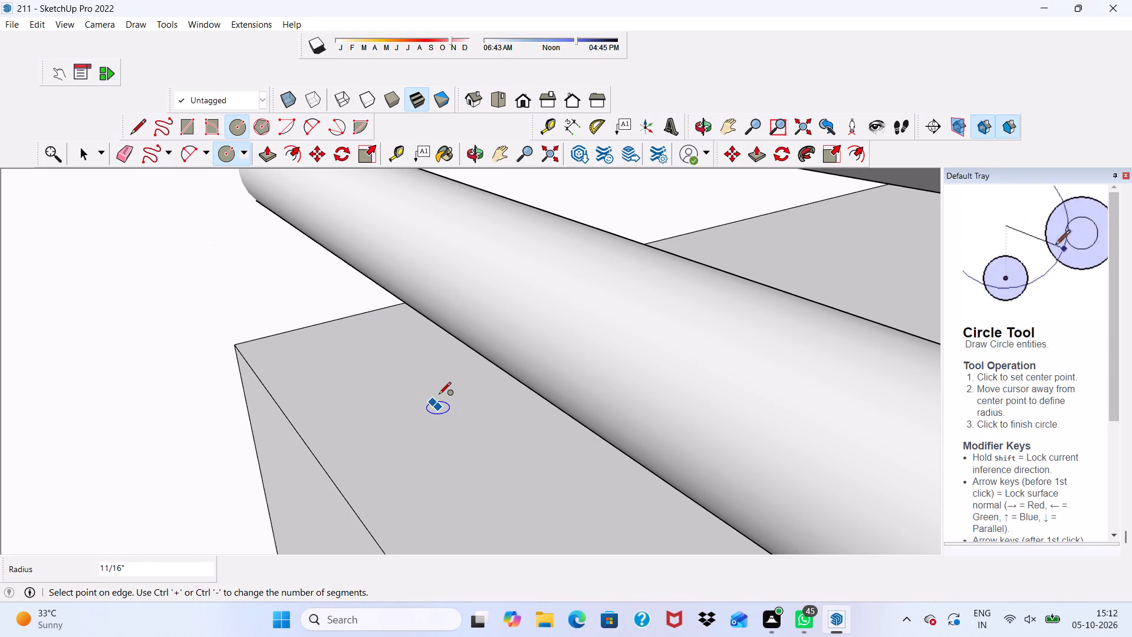
scroll(439, 395, "up", 1)
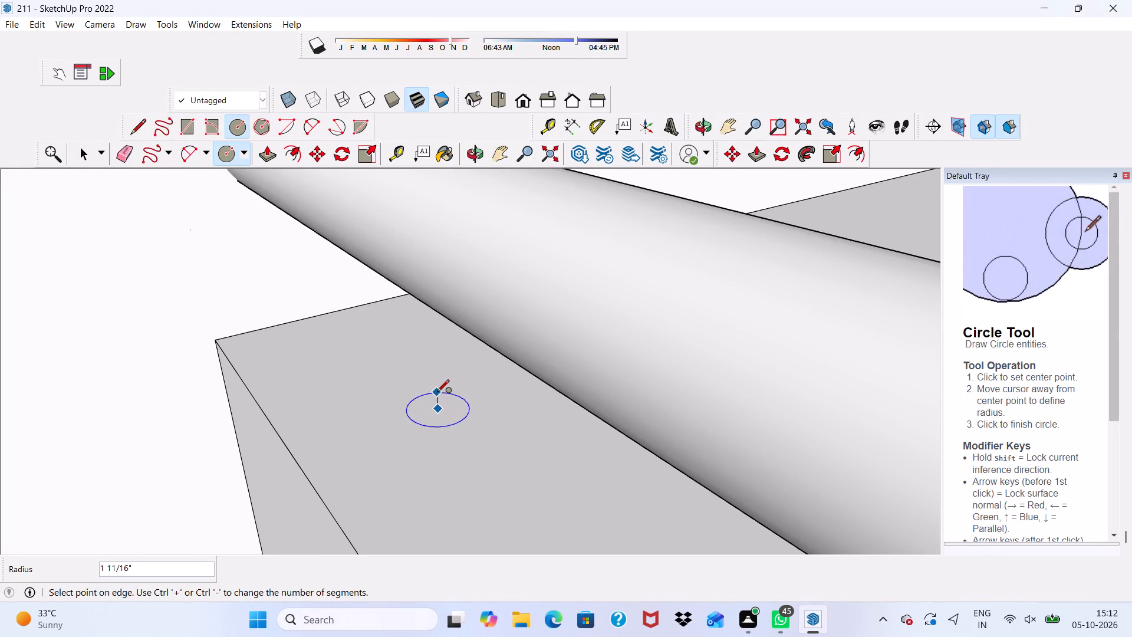
left_click(436, 395)
scroll(381, 384, "down", 3)
scroll(373, 423, "up", 1)
scroll(373, 426, "down", 5)
key("space")
Copy the new circle about 3' 4 1/16" along the adjoining balcony's floor, parallel to the rails and away from the dividing wall.
scroll(404, 415, "up", 7)
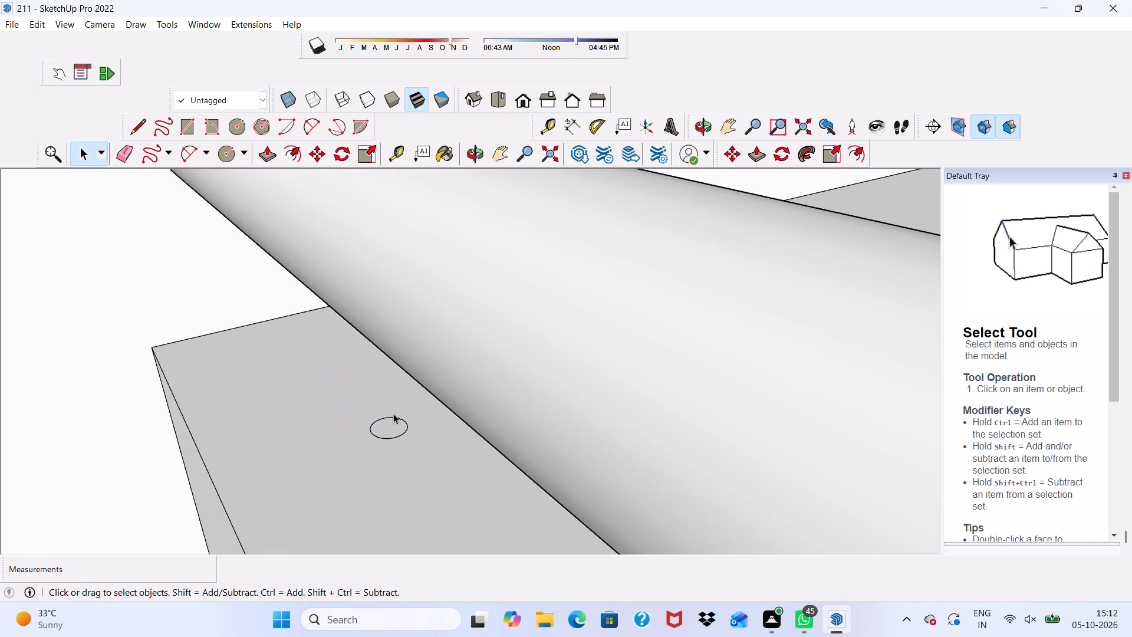
double_click(390, 429)
left_click(318, 147)
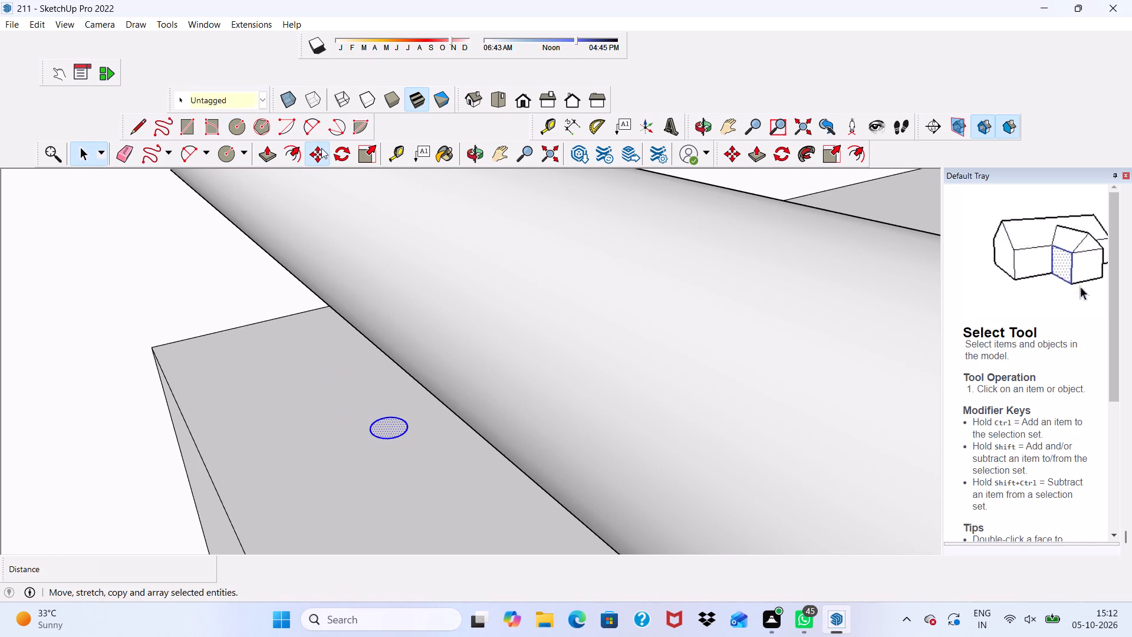
scroll(327, 198, "down", 5)
middle_click_drag(328, 300, 494, 306)
scroll(593, 315, "up", 4)
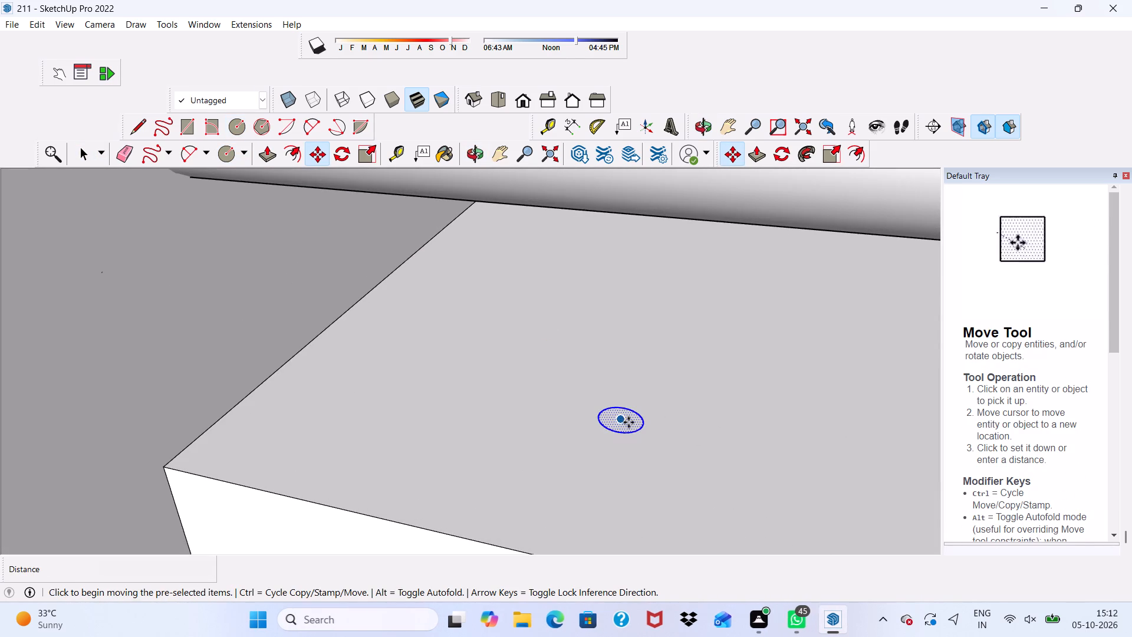
left_click(628, 422)
scroll(440, 399, "down", 7)
scroll(507, 393, "up", 1)
scroll(515, 403, "down", 8)
scroll(670, 367, "up", 1)
scroll(672, 369, "down", 4)
scroll(698, 357, "up", 1)
scroll(697, 360, "down", 1)
scroll(697, 363, "up", 2)
scroll(697, 364, "down", 1)
scroll(703, 370, "up", 1)
scroll(772, 320, "down", 4)
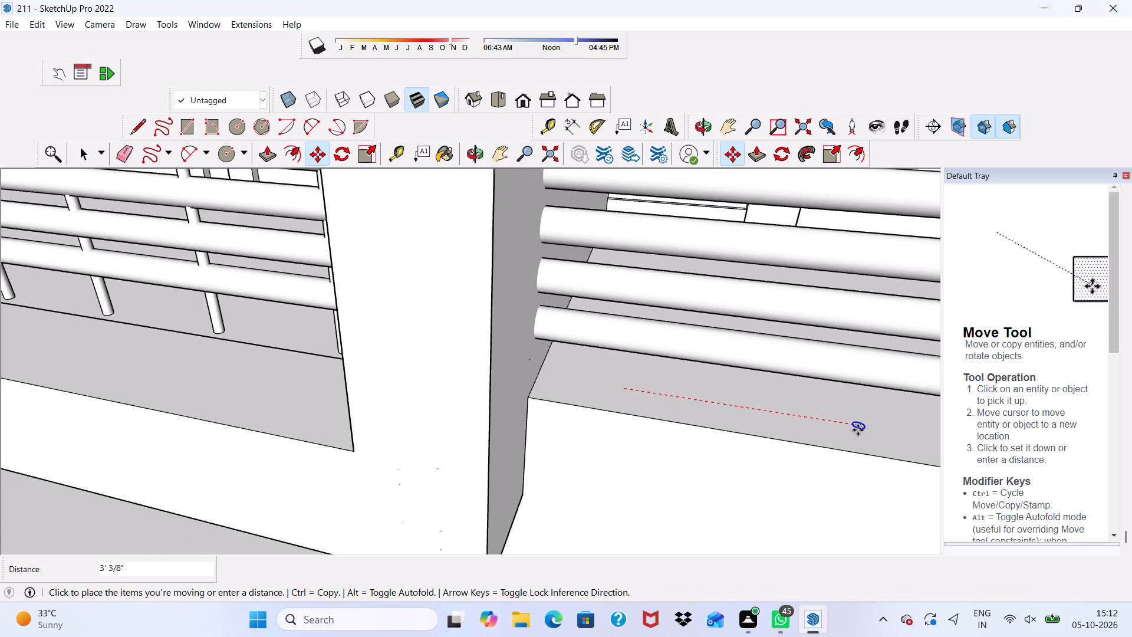
scroll(858, 430, "up", 4)
scroll(858, 415, "down", 2)
scroll(857, 418, "up", 1)
scroll(857, 419, "down", 6)
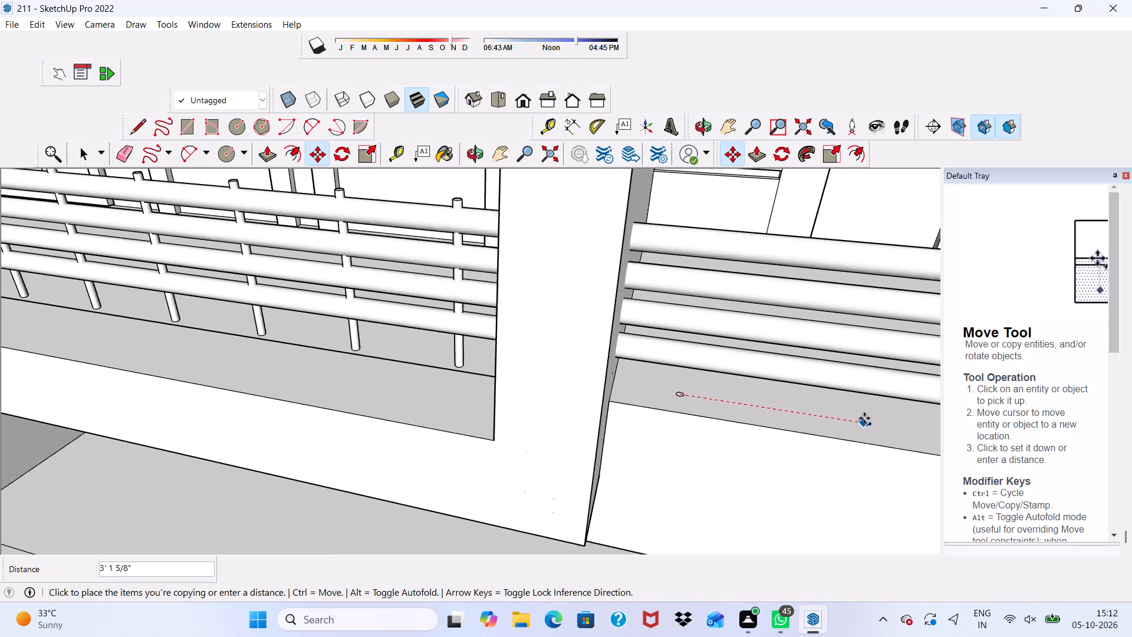
scroll(864, 418, "up", 3)
left_click(881, 422)
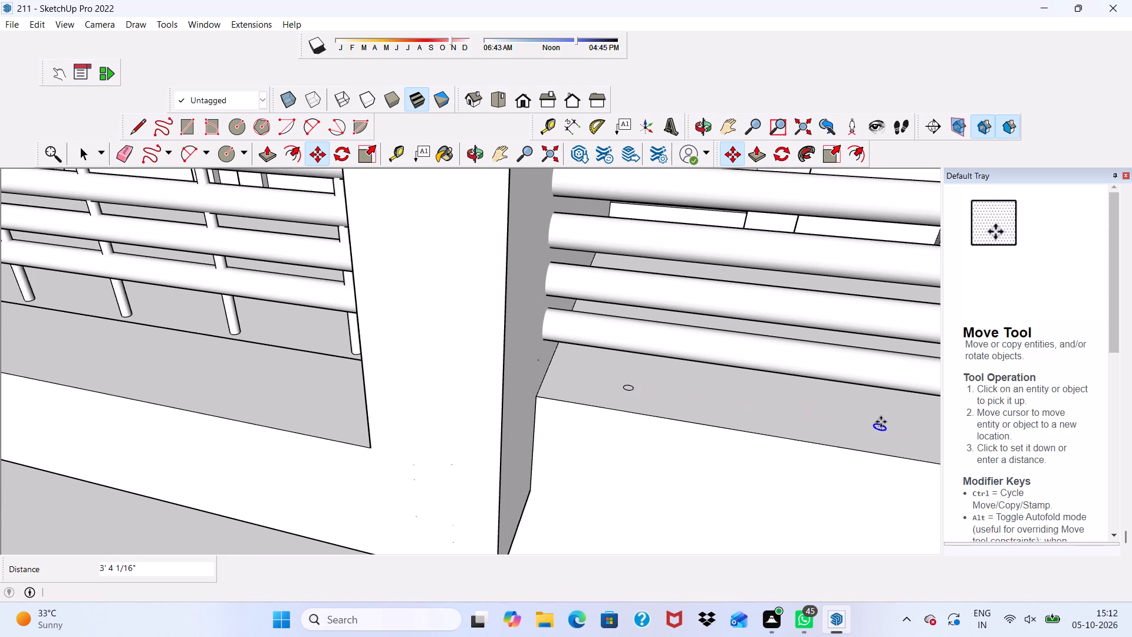
Multiply the last copy by 8 to array the circles at equal spacing along the adjoining balcony's floor.
key("shift+asterisk")
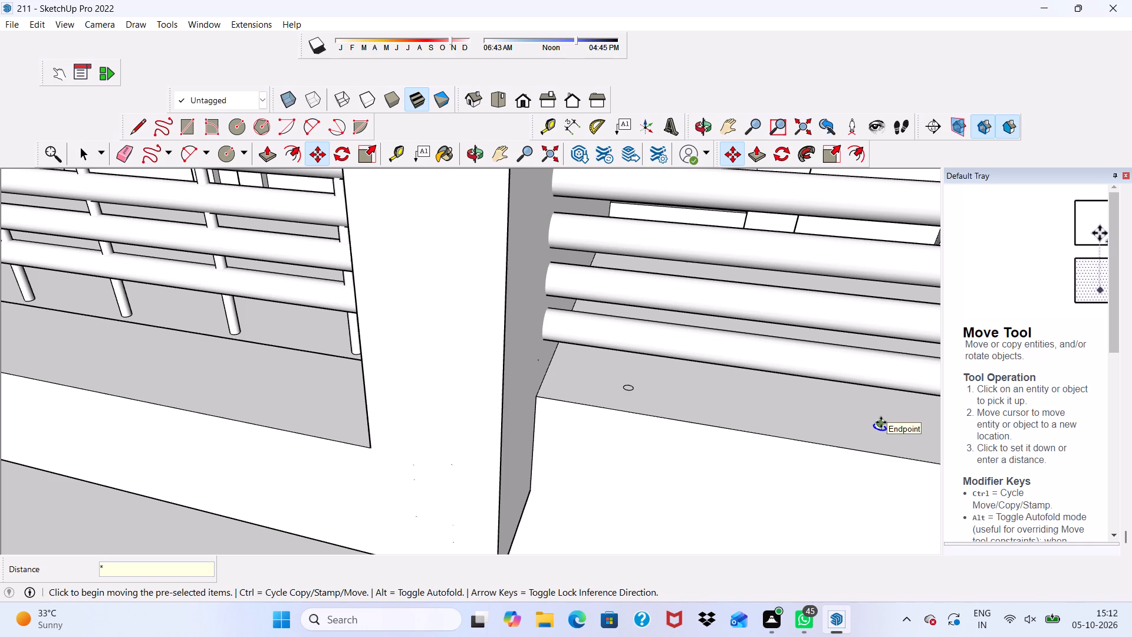
key("8")
key("Return")
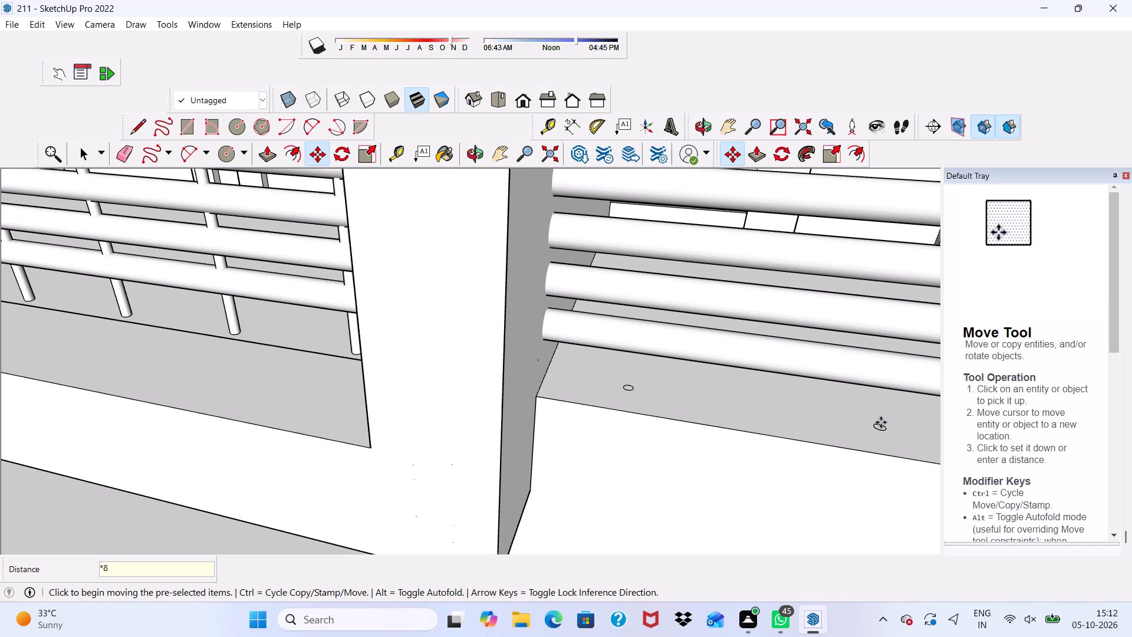
key("Return")
Erase the two surplus circle copies floating outside the house beyond the adjoining balcony's outer side wall.
scroll(881, 422, "down", 10)
scroll(475, 420, "up", 3)
scroll(475, 433, "down", 3)
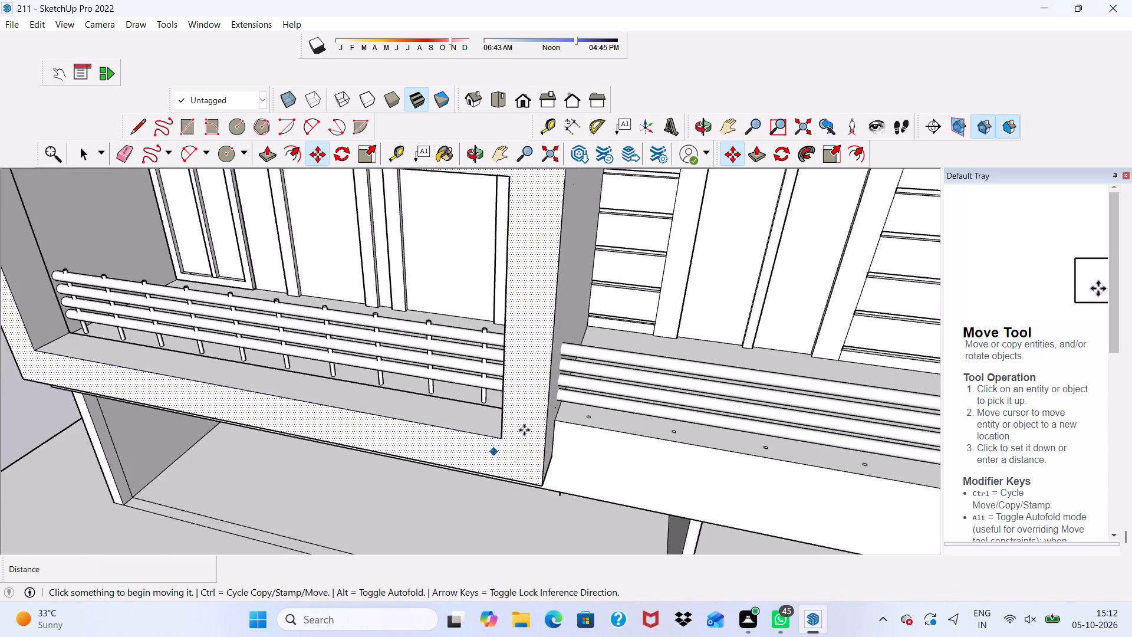
scroll(524, 430, "down", 10)
scroll(850, 408, "up", 5)
scroll(620, 460, "up", 3)
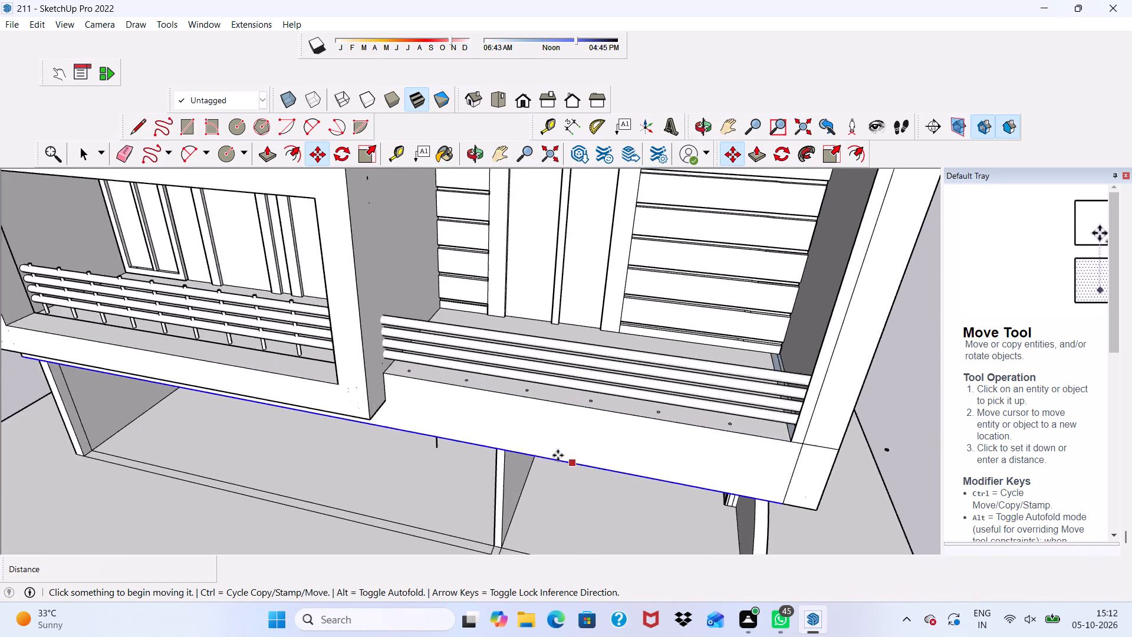
scroll(558, 455, "down", 2)
middle_click_drag(597, 449, 679, 438)
scroll(801, 359, "up", 3)
middle_click_drag(867, 357, 813, 378)
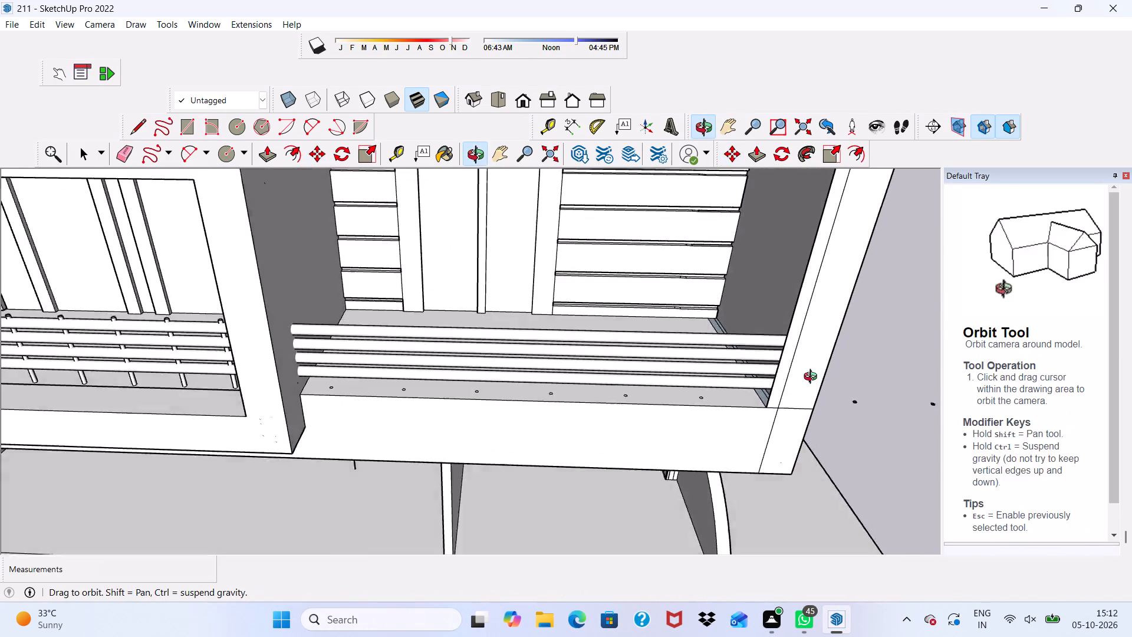
middle_click_drag(813, 378, 774, 369)
scroll(783, 405, "up", 3)
key("space")
scroll(475, 473, "down", 3)
scroll(473, 479, "up", 1)
scroll(473, 479, "down", 10)
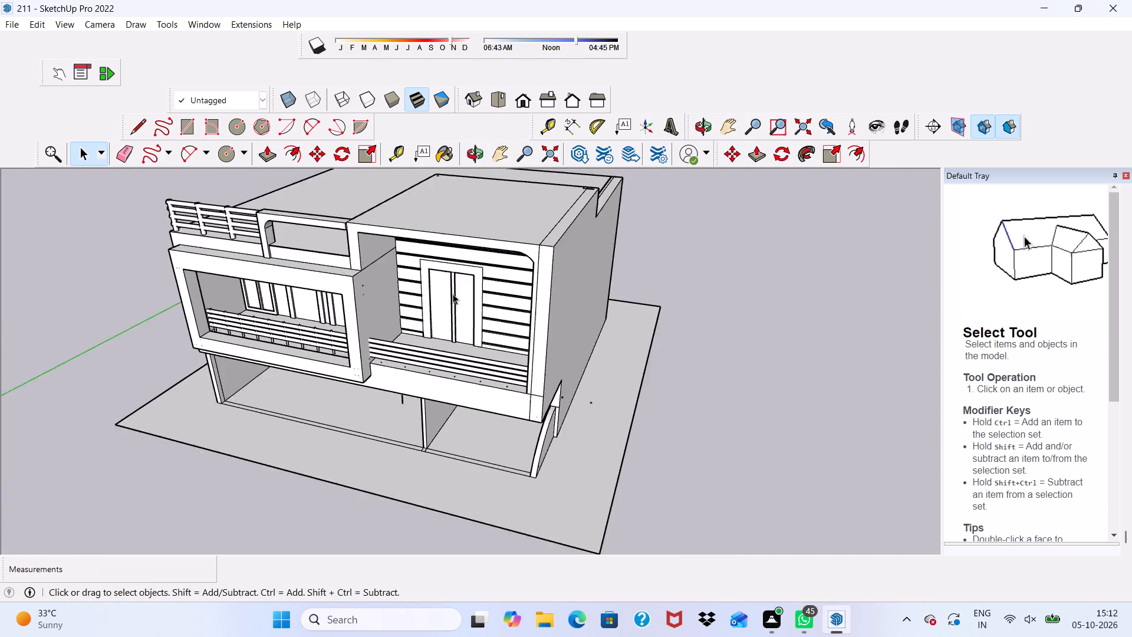
scroll(453, 294, "down", 2)
scroll(483, 419, "up", 3)
scroll(226, 155, "up", 1)
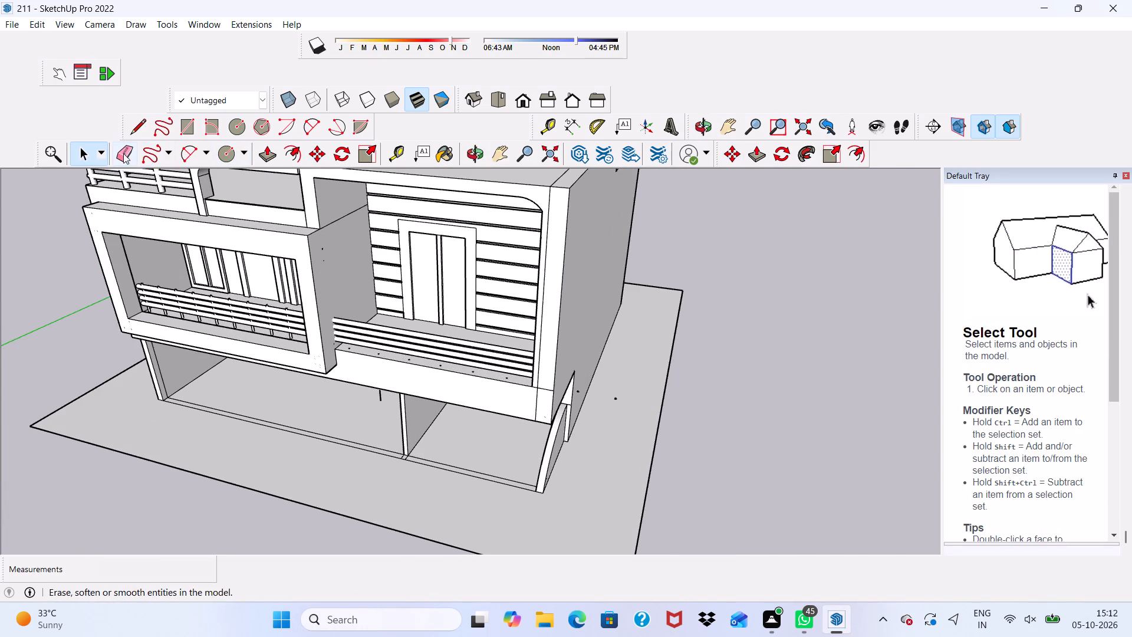
left_click(123, 153)
scroll(662, 477, "up", 4)
scroll(588, 360, "up", 2)
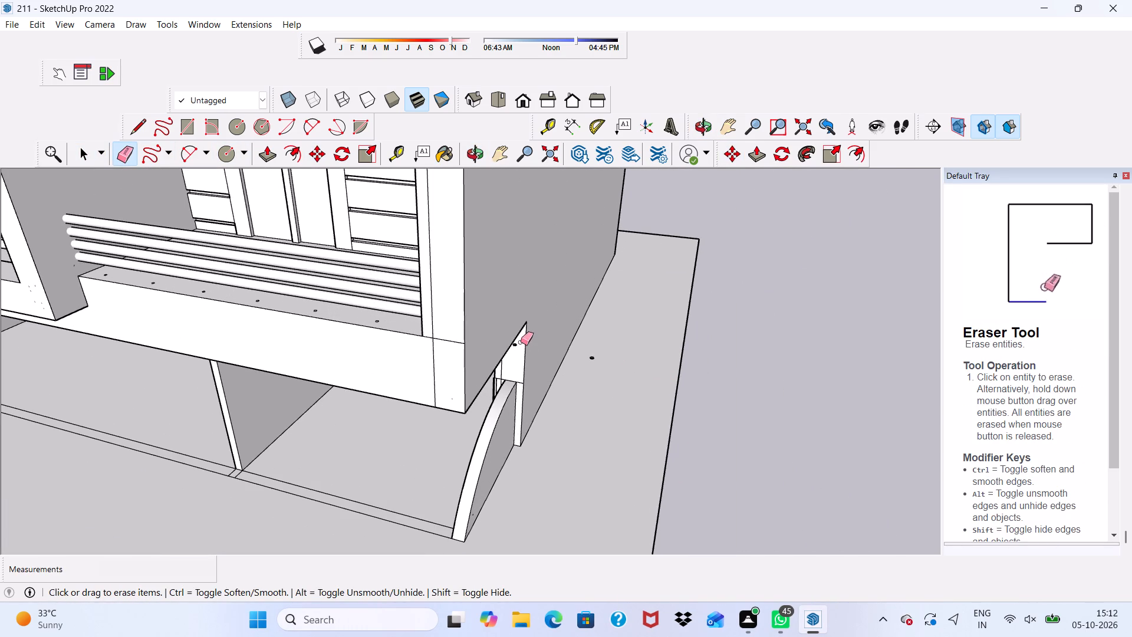
left_click(517, 343)
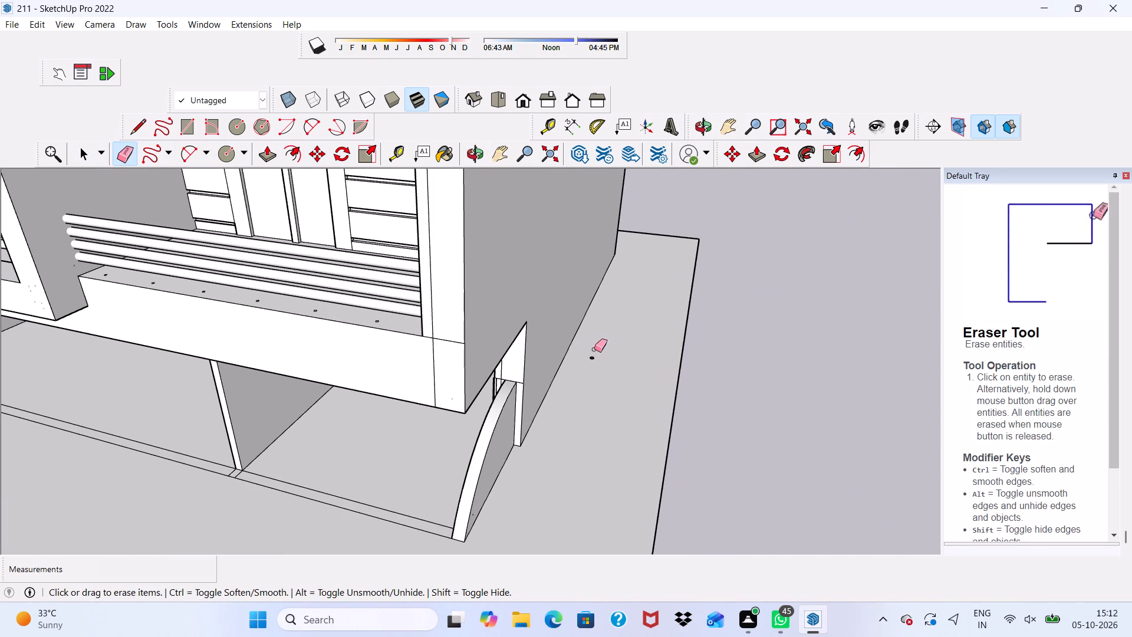
left_click_drag(594, 349, 596, 365)
scroll(597, 353, "down", 8)
scroll(465, 363, "up", 1)
key("space")
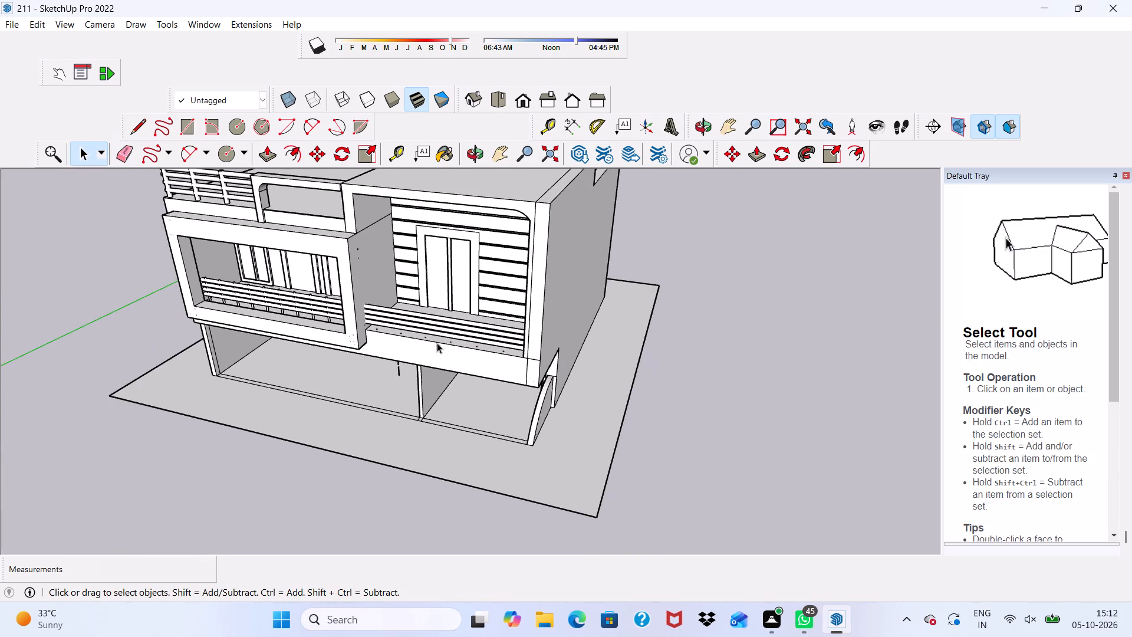
Push/Pull the floor circle nearest the adjoining balcony's outer side wall up above the top rail, about 3' 5 3/8" high.
scroll(379, 283, "up", 5)
scroll(447, 358, "up", 4)
scroll(716, 445, "up", 10)
scroll(751, 423, "down", 1)
scroll(749, 425, "up", 2)
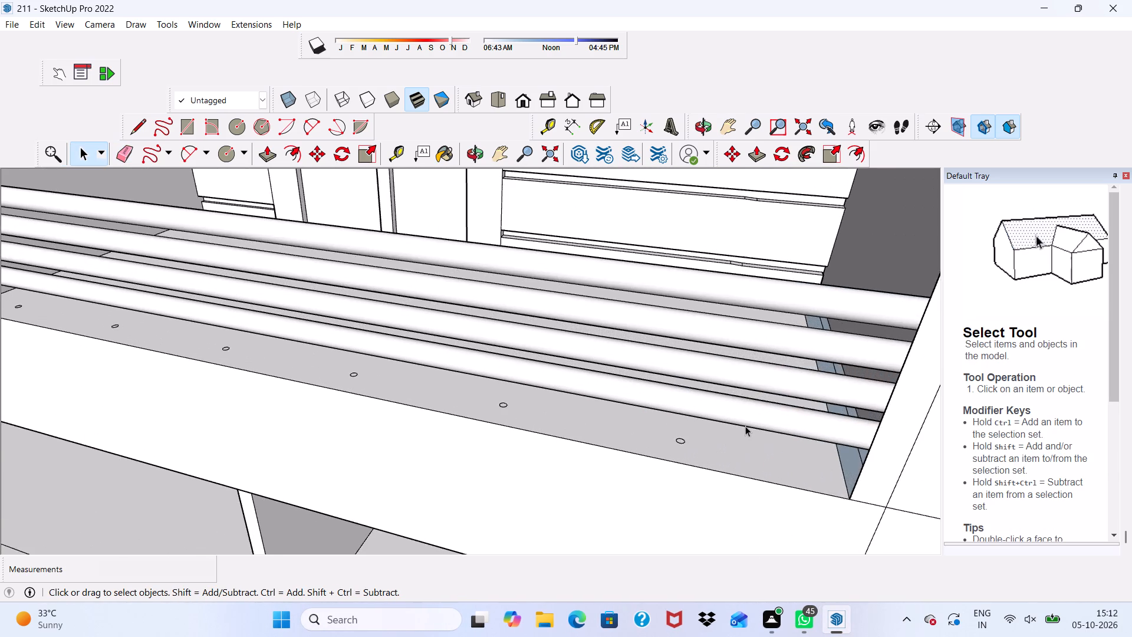
scroll(745, 426, "up", 1)
scroll(693, 457, "up", 1)
left_click(655, 440)
scroll(655, 440, "up", 8)
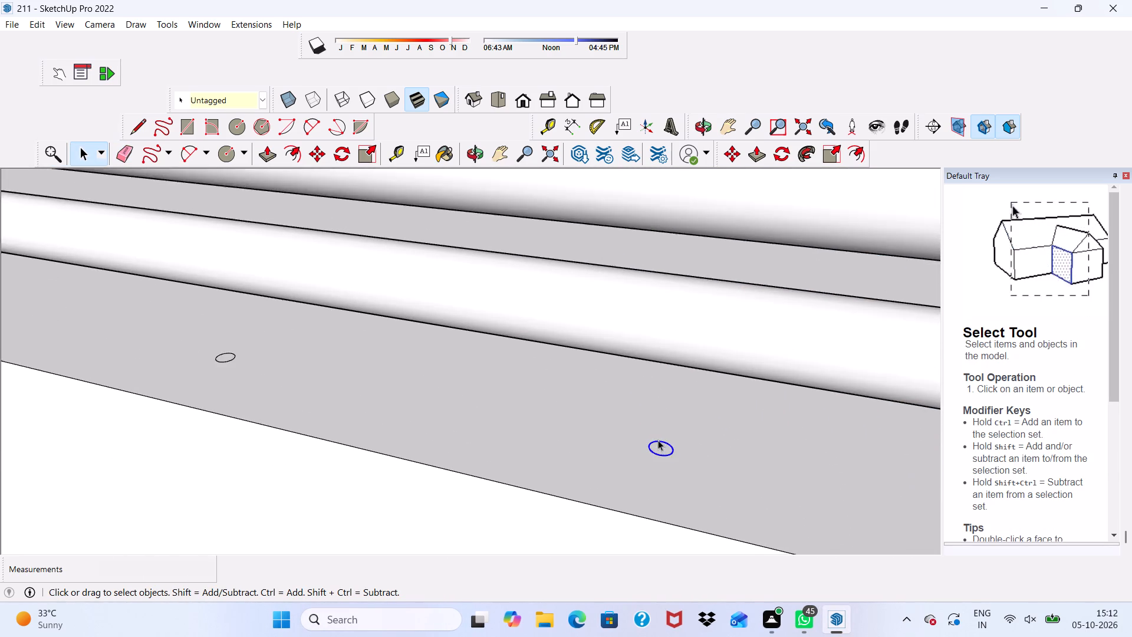
left_click(658, 447)
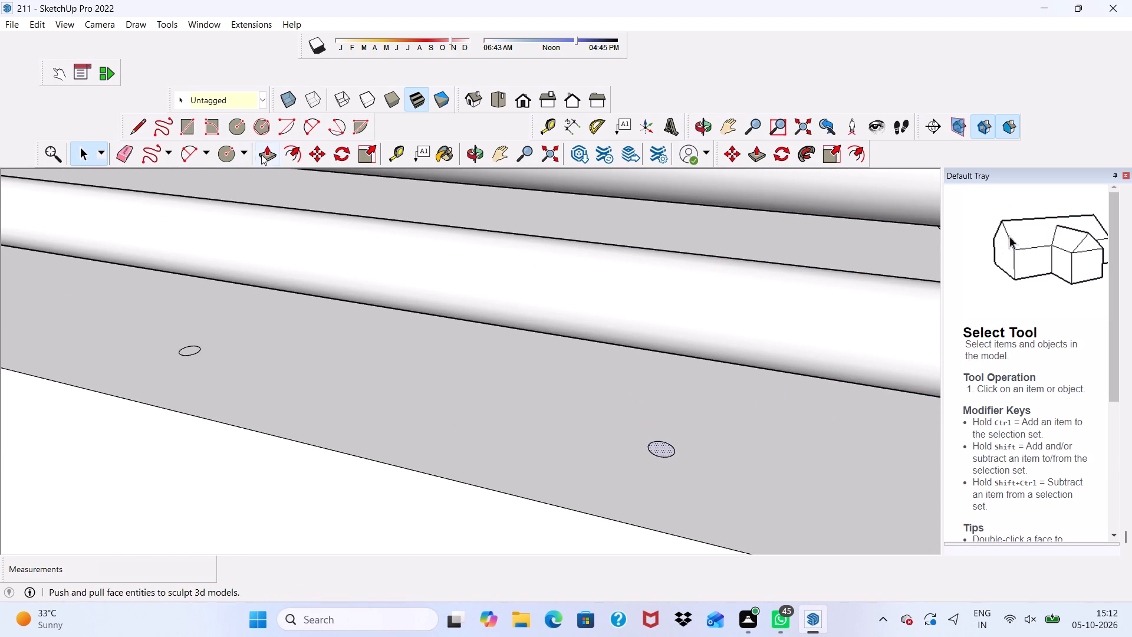
left_click(270, 146)
scroll(266, 205, "down", 2)
scroll(436, 340, "down", 3)
scroll(528, 358, "down", 2)
scroll(555, 388, "up", 2)
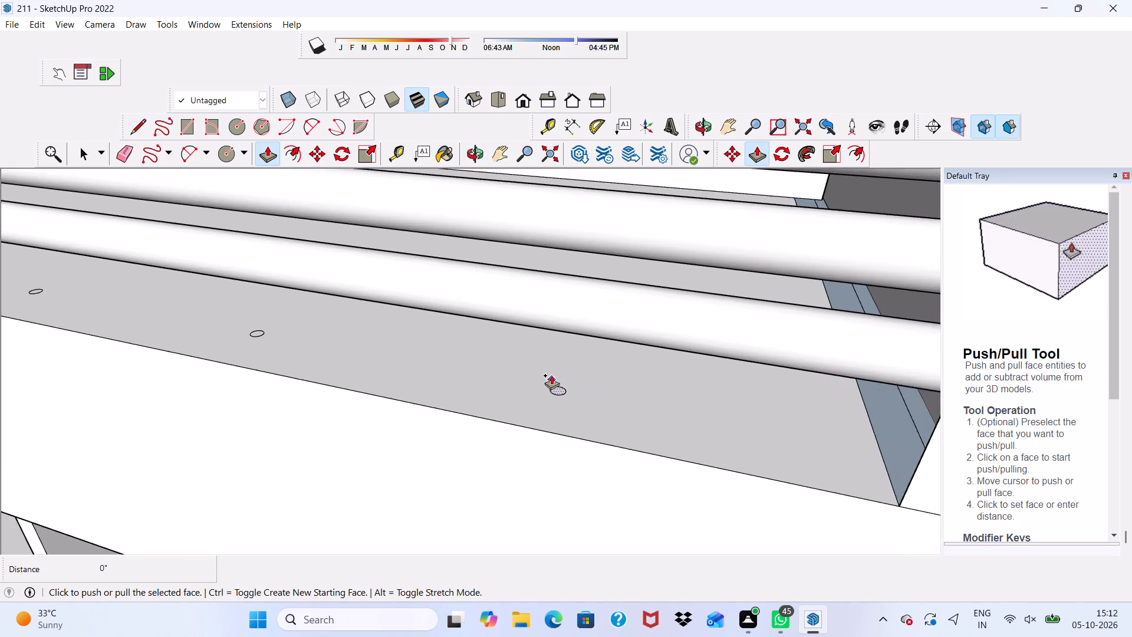
scroll(551, 375, "up", 9)
left_click(565, 408)
scroll(553, 369, "down", 11)
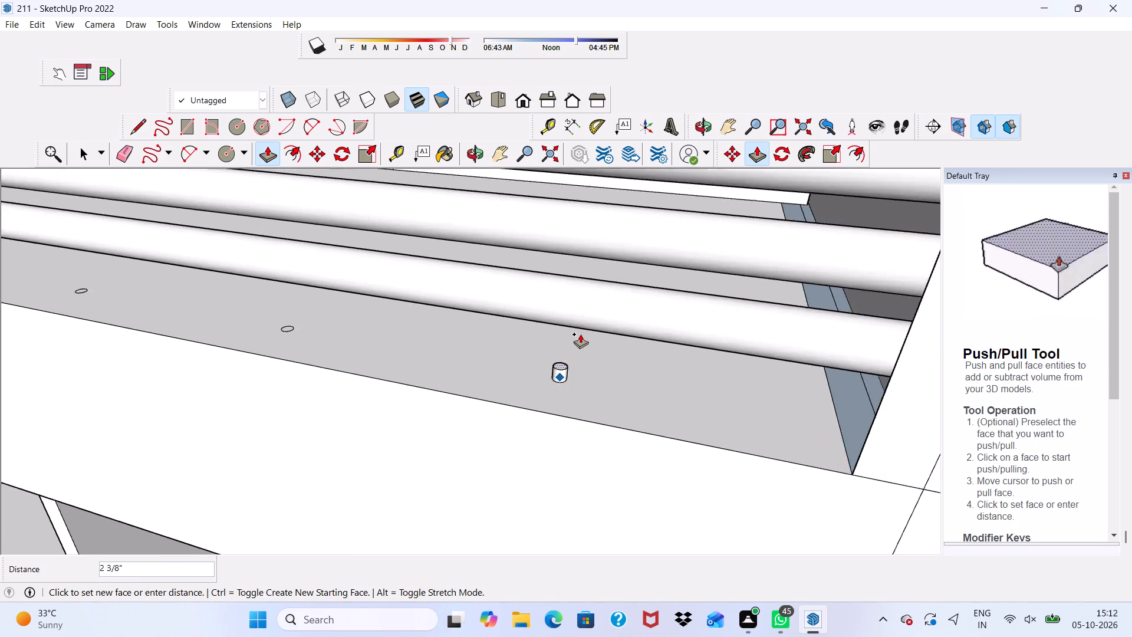
scroll(580, 334, "down", 10)
scroll(623, 283, "up", 1)
scroll(624, 290, "down", 1)
scroll(628, 297, "up", 1)
scroll(631, 301, "down", 3)
scroll(623, 259, "up", 1)
scroll(623, 265, "down", 1)
scroll(625, 270, "up", 1)
scroll(629, 272, "down", 1)
scroll(596, 234, "up", 3)
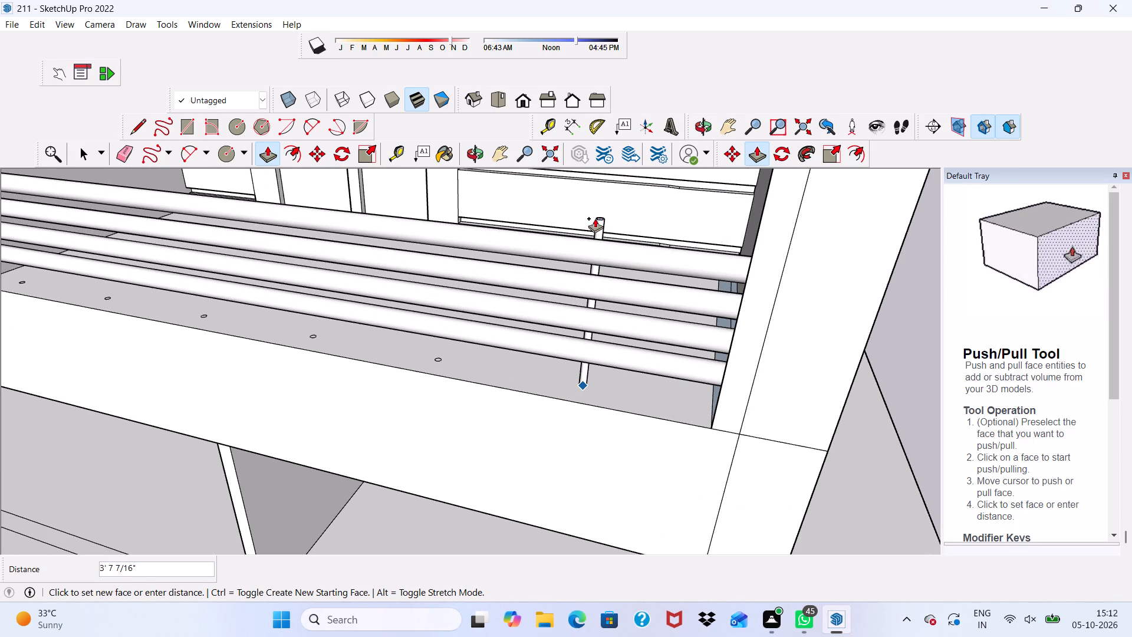
left_click(600, 228)
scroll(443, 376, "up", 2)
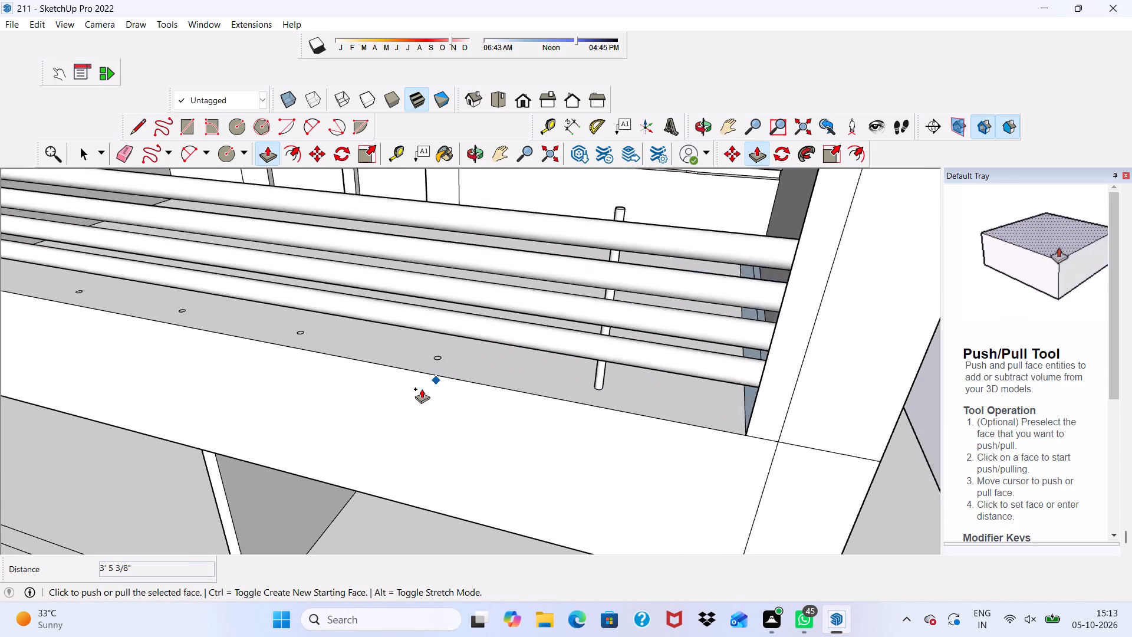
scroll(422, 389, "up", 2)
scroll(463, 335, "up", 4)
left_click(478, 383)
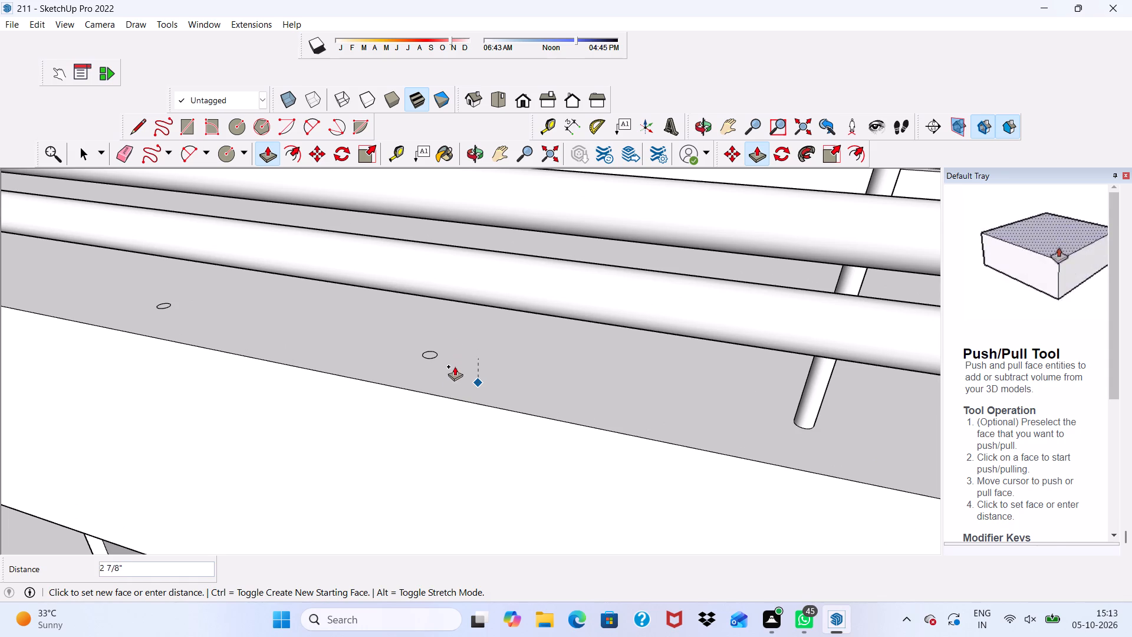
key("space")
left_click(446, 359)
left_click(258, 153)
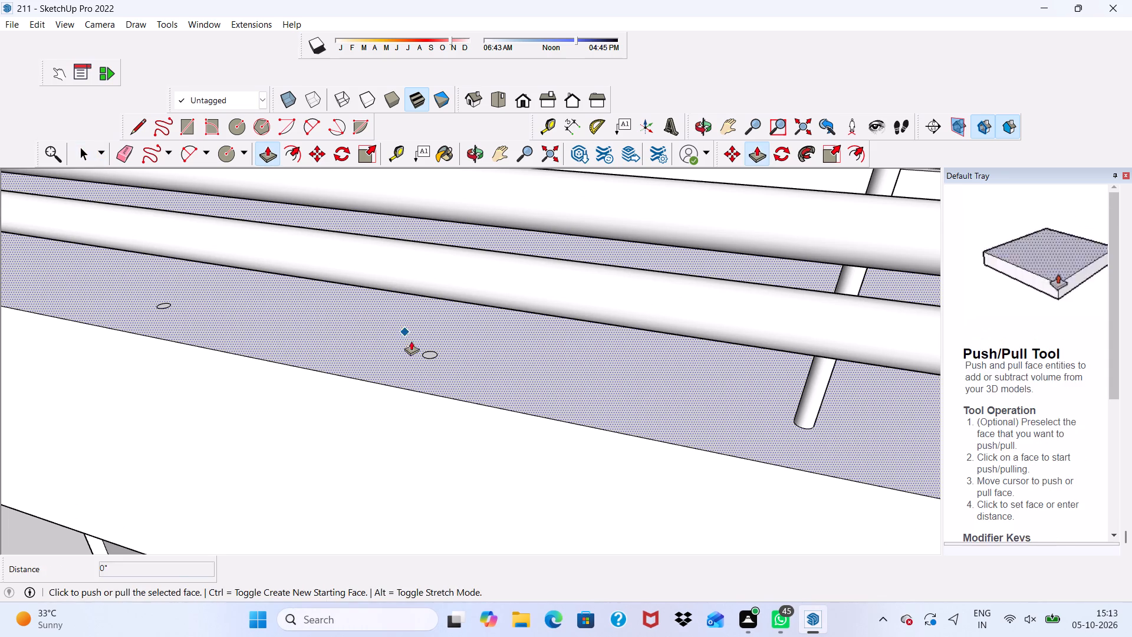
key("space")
Push/Pull the second floor circle from the adjoining balcony's outer side wall up to the first post's top, 3' 5 3/8" high.
left_click(424, 351)
scroll(425, 354, "up", 6)
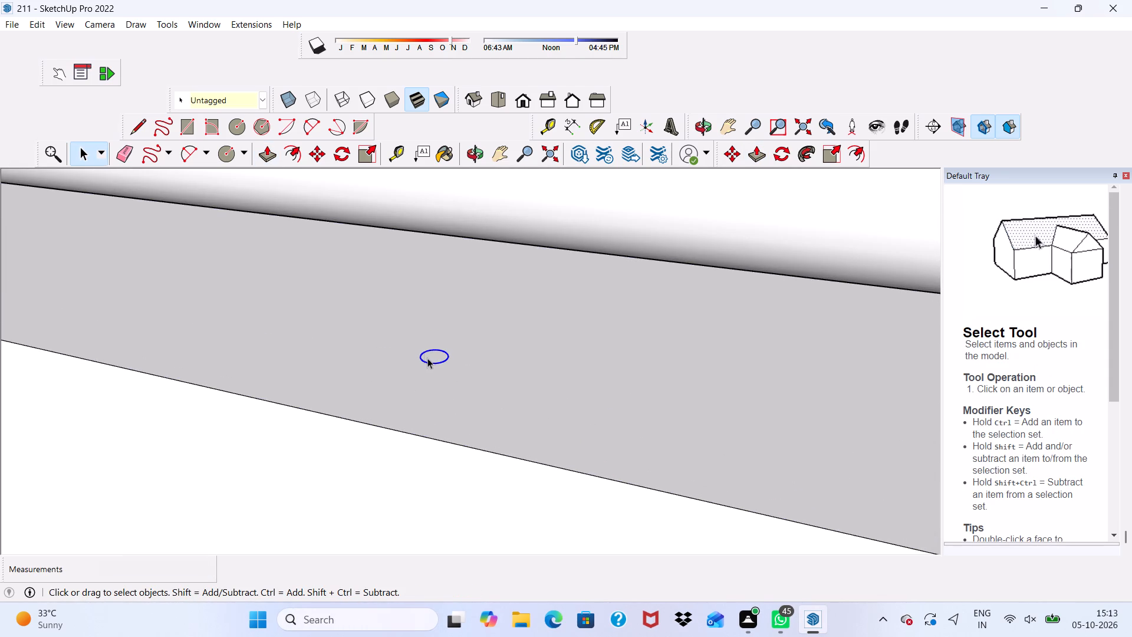
left_click(431, 359)
left_click(271, 156)
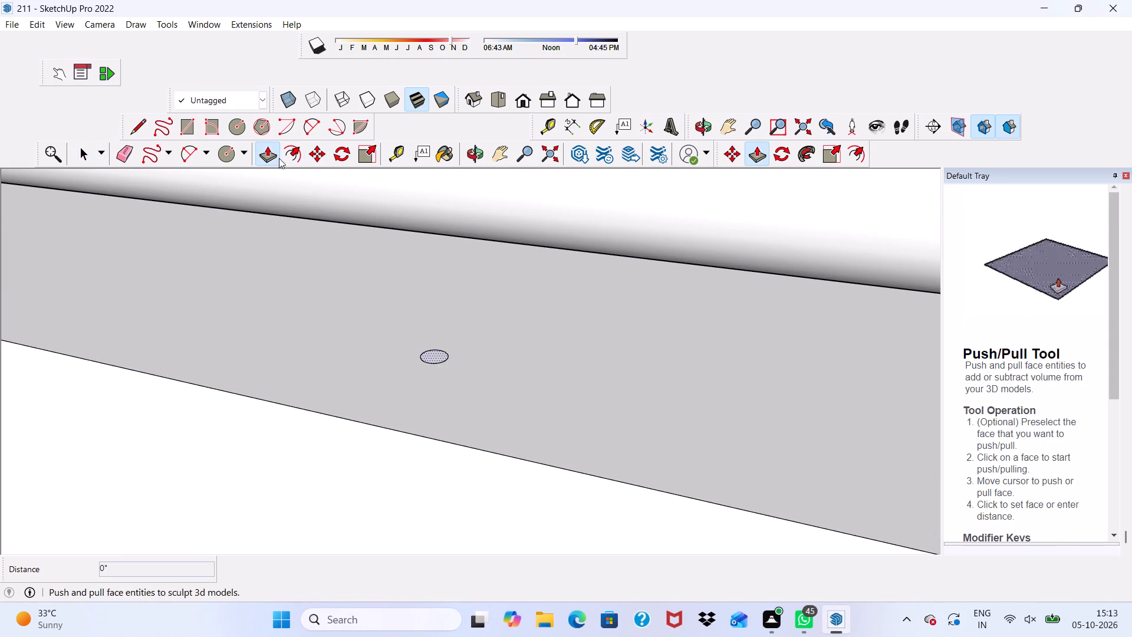
scroll(448, 377, "down", 2)
scroll(449, 369, "up", 3)
left_click(438, 356)
scroll(435, 350, "down", 2)
scroll(435, 349, "up", 1)
scroll(437, 346, "down", 7)
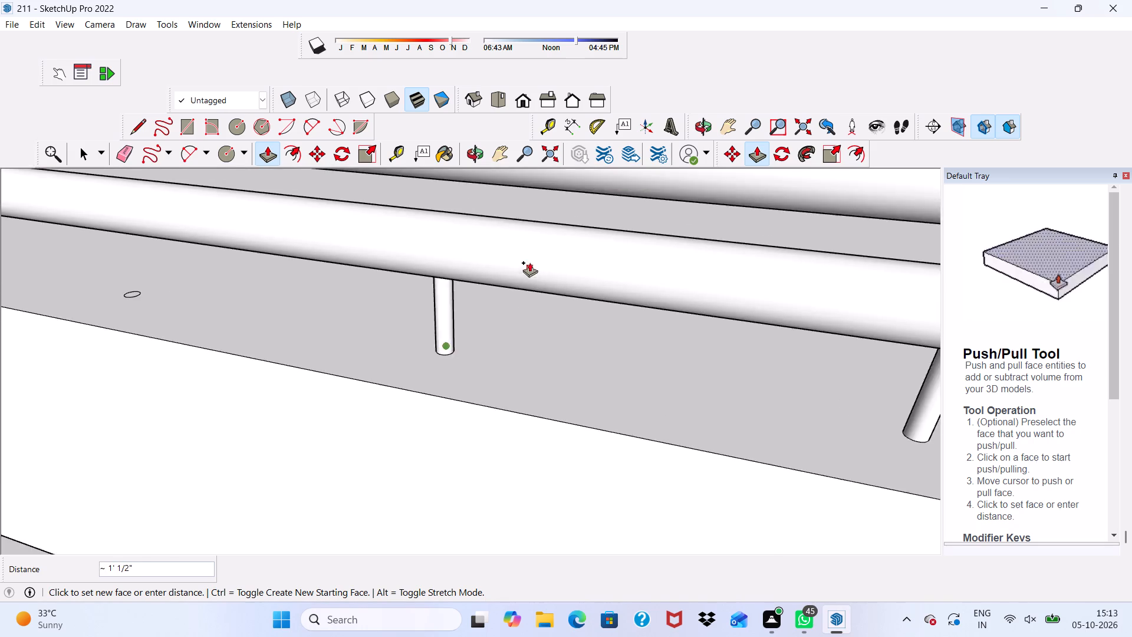
scroll(529, 262, "down", 14)
scroll(789, 203, "down", 8)
scroll(785, 225, "up", 1)
scroll(789, 231, "down", 1)
scroll(782, 178, "up", 2)
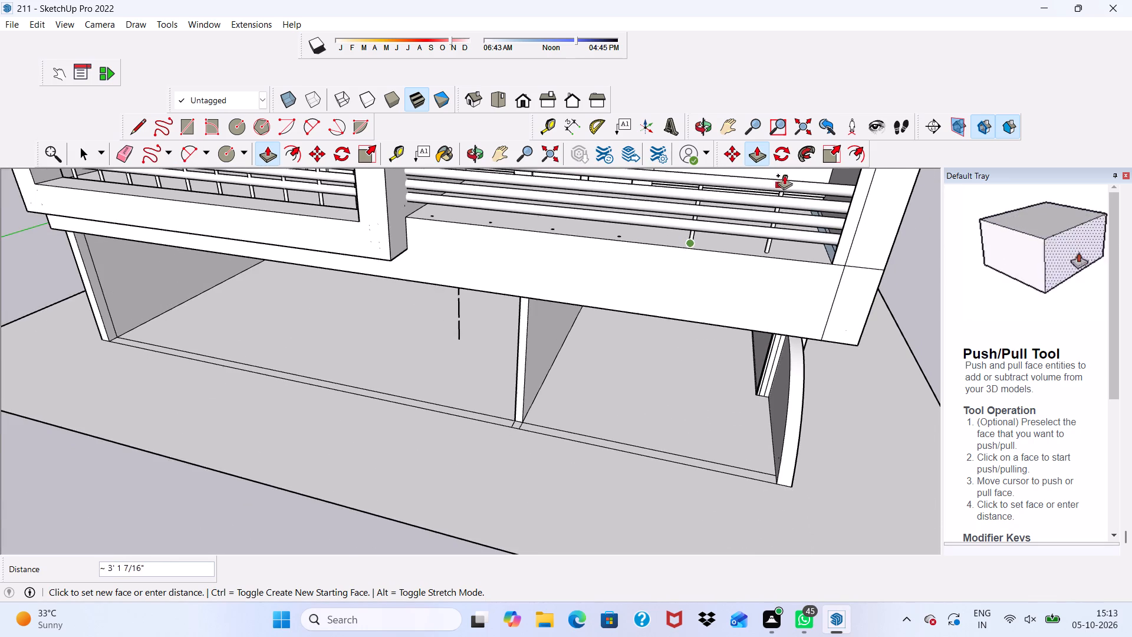
scroll(784, 175, "up", 6)
left_click(777, 172)
Push/Pull the third floor circle from the outer side wall up to the neighbouring post's top, 3' 5 3/8" high.
scroll(788, 219, "down", 5)
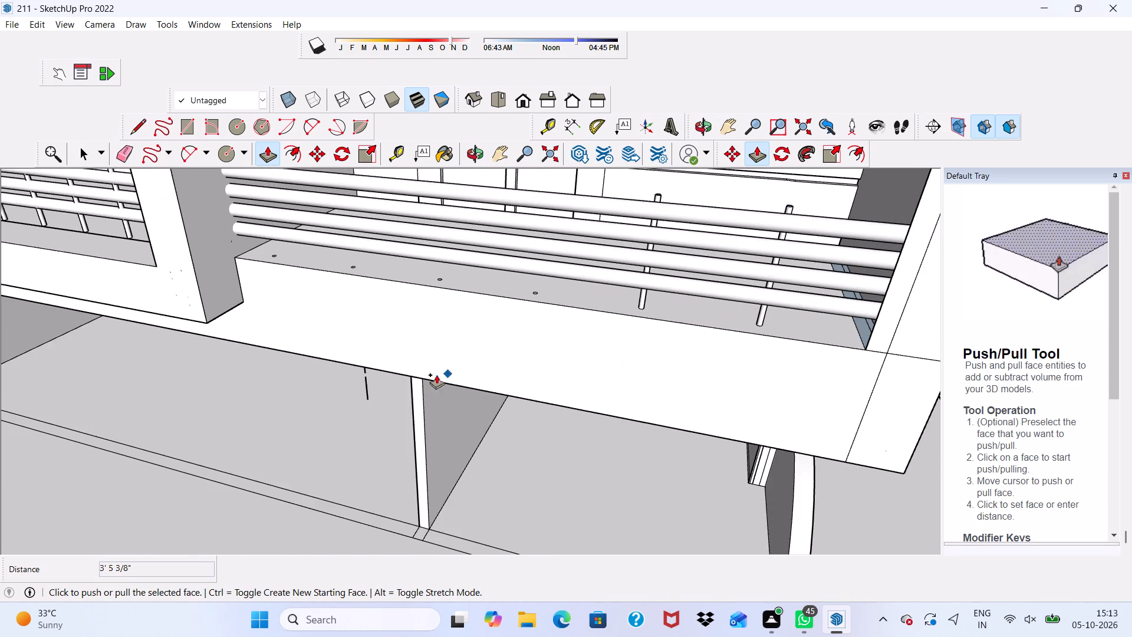
scroll(519, 280, "up", 5)
scroll(558, 296, "down", 2)
scroll(572, 314, "up", 6)
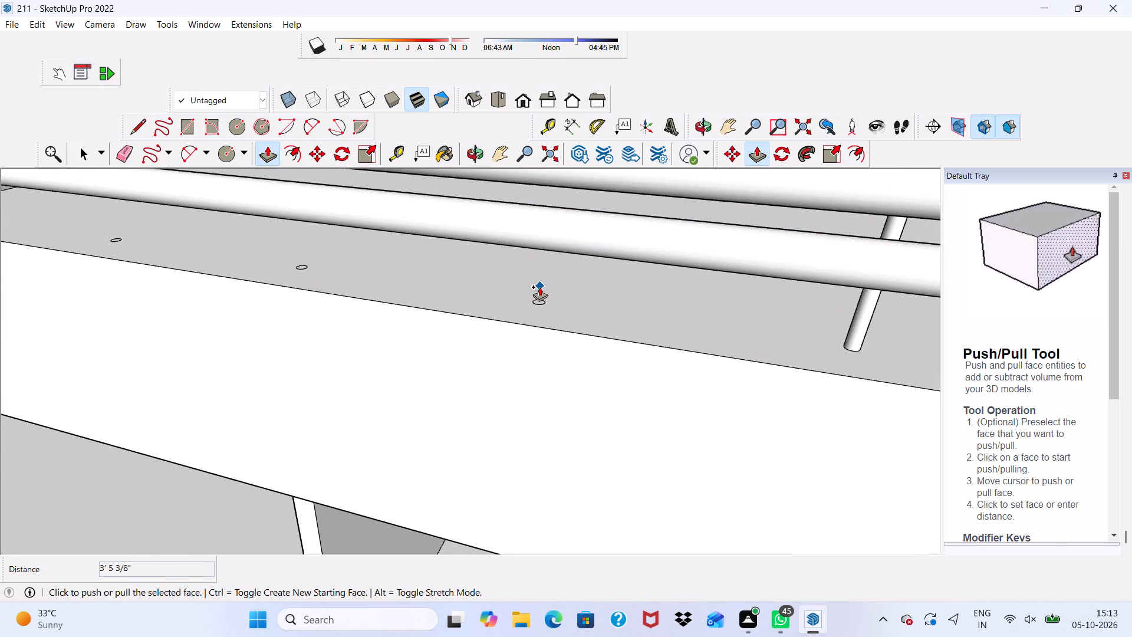
key("space")
scroll(548, 293, "up", 11)
left_click(541, 314)
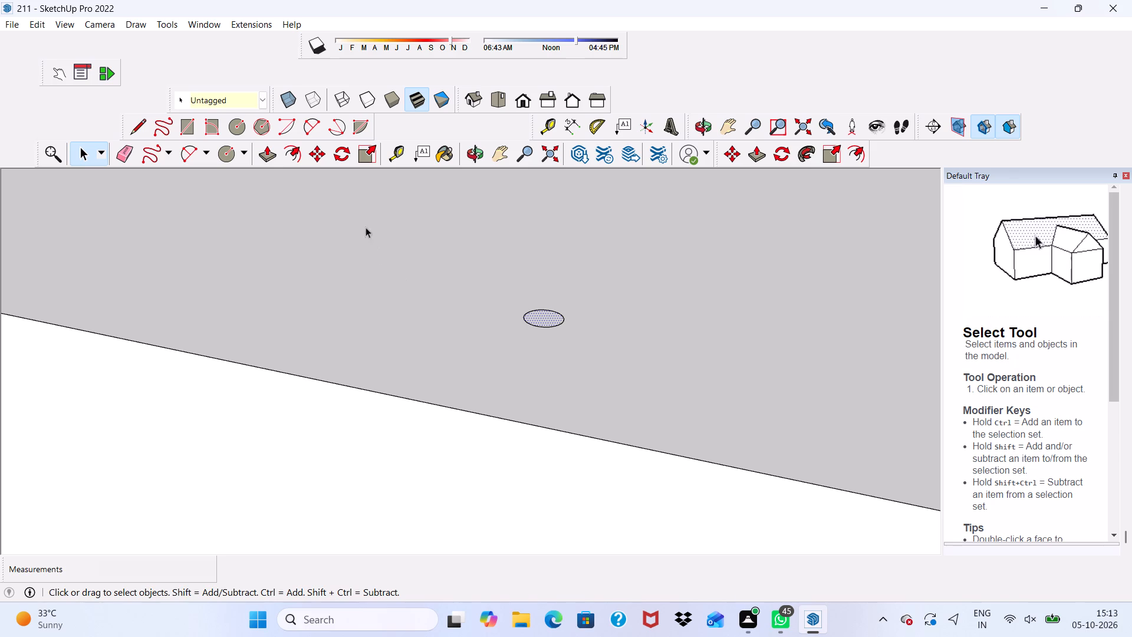
left_click(264, 156)
scroll(544, 314, "up", 2)
left_click(544, 314)
scroll(545, 304, "up", 1)
scroll(545, 304, "down", 13)
scroll(607, 200, "up", 1)
scroll(607, 201, "down", 7)
scroll(662, 221, "up", 1)
scroll(662, 226, "down", 7)
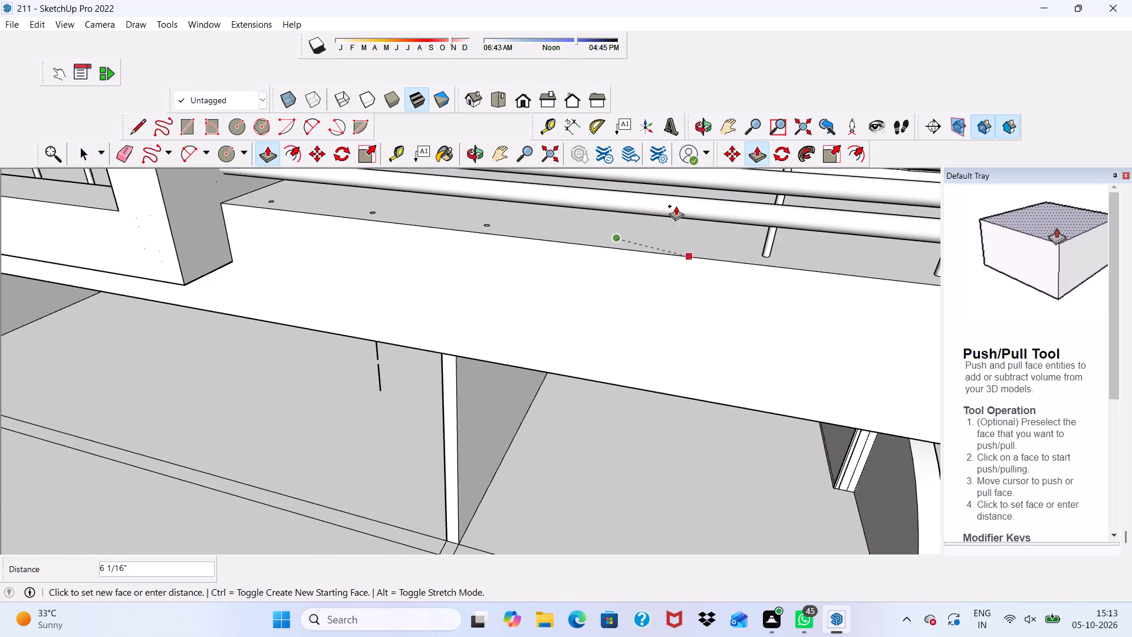
scroll(663, 187, "up", 1)
scroll(662, 188, "down", 9)
scroll(698, 278, "up", 1)
scroll(705, 285, "down", 6)
scroll(726, 196, "up", 8)
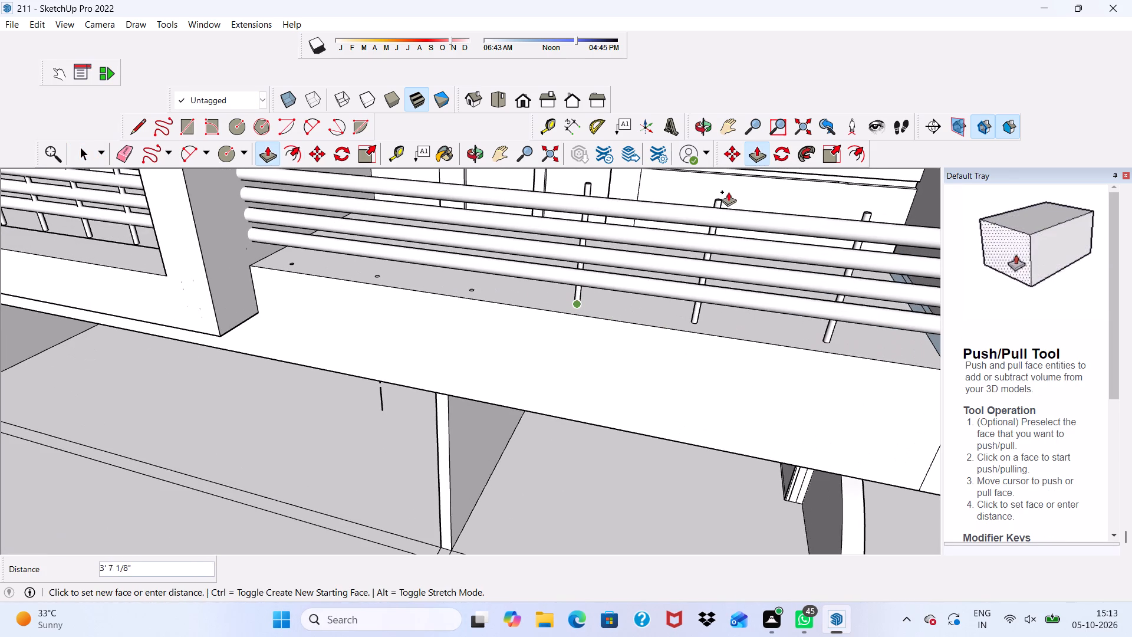
left_click(720, 199)
Push/Pull the fourth floor circle from the outer side wall up to the neighbouring post's top, 3' 5 3/8" high.
scroll(364, 331, "up", 6)
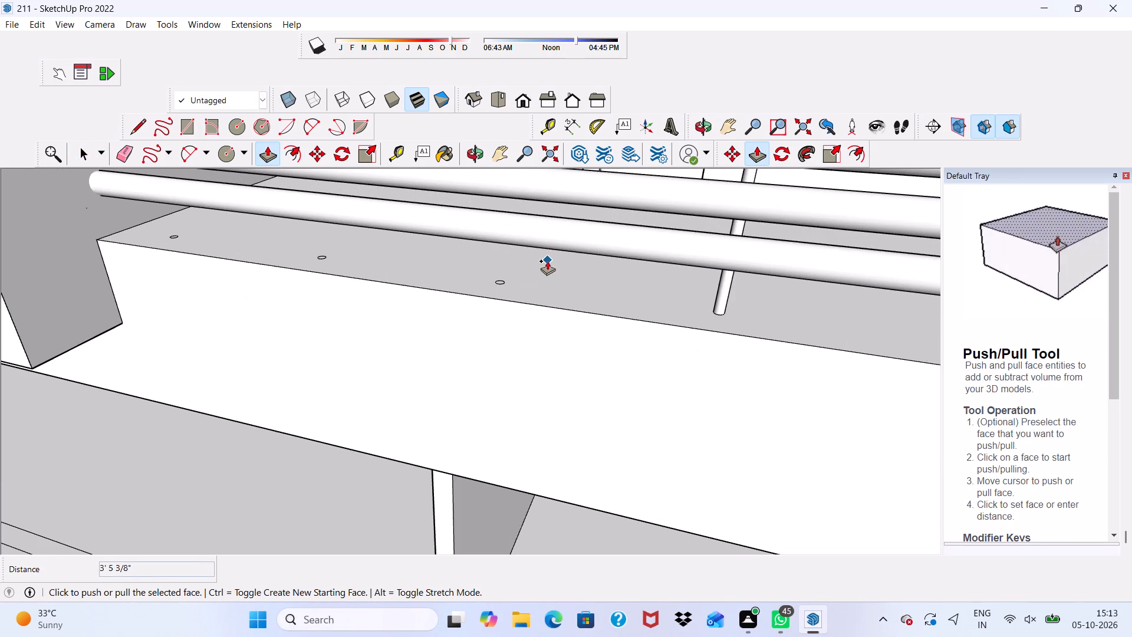
key("space")
key("space")
key("space")
key("space")
key("space")
key("space")
key("space")
key("space")
key("space")
key("space")
key("space")
key("space")
key("space")
key("space")
key("space")
key("space")
key("space")
middle_click_drag(533, 285, 488, 395)
middle_click_drag(511, 271, 523, 294)
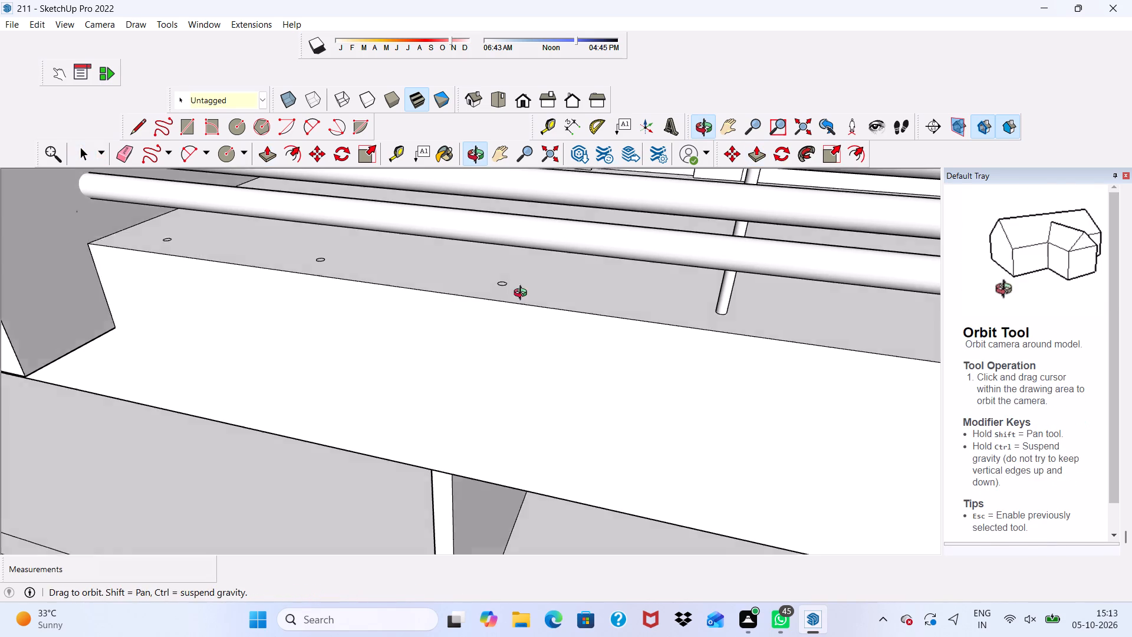
middle_click_drag(523, 294, 506, 362)
scroll(481, 353, "up", 3)
scroll(475, 347, "down", 2)
scroll(475, 347, "up", 6)
left_click(510, 323)
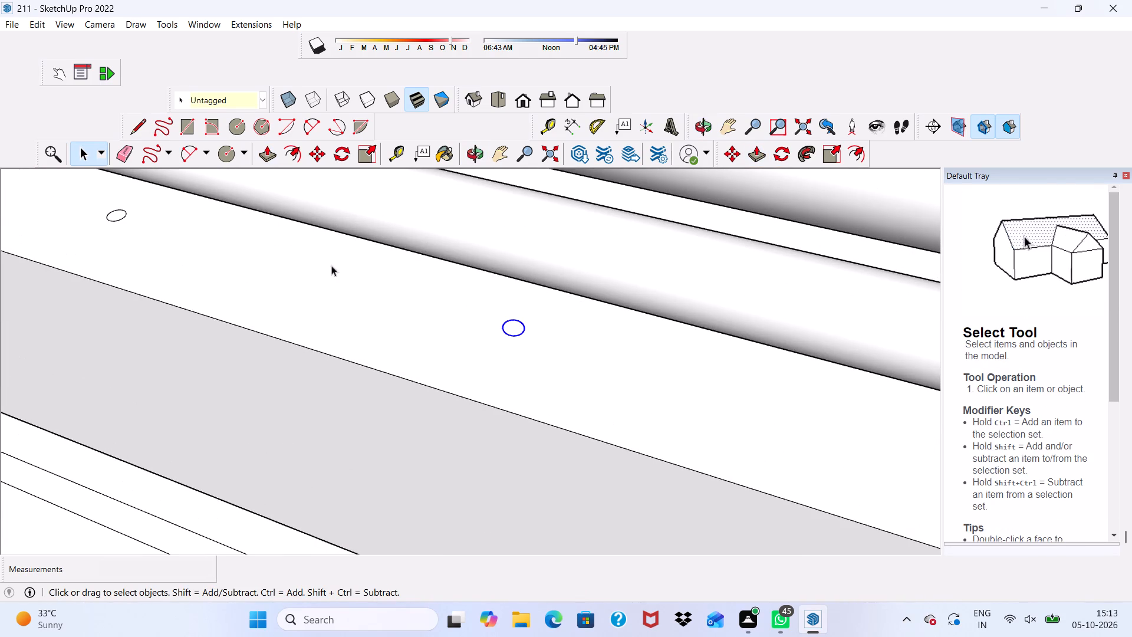
left_click(512, 329)
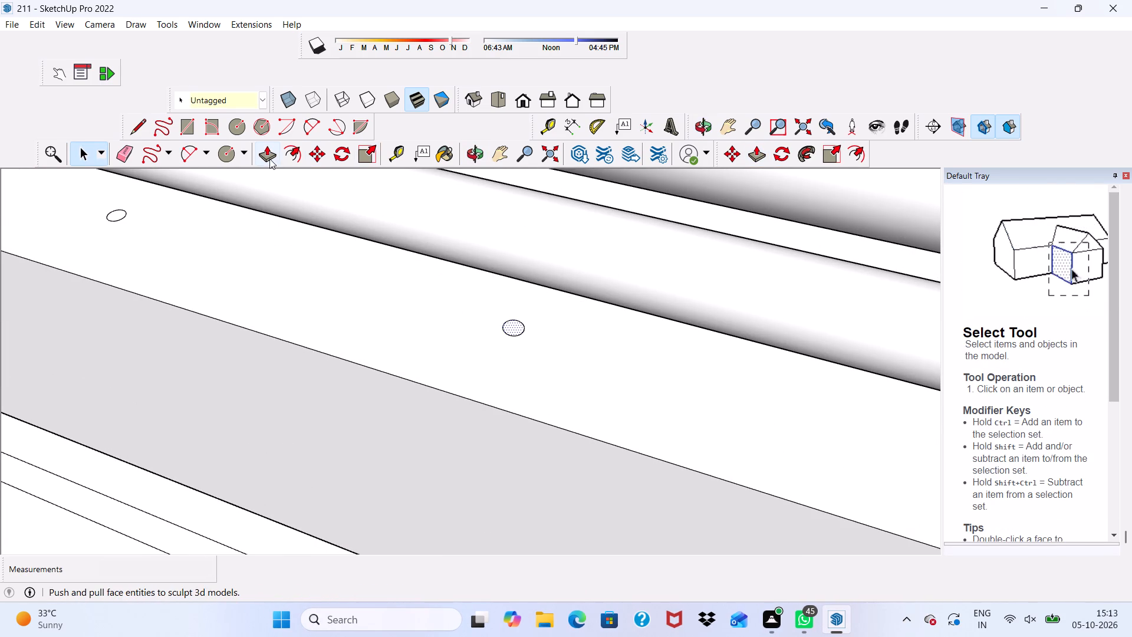
left_click(266, 156)
scroll(567, 366, "up", 5)
left_click(497, 312)
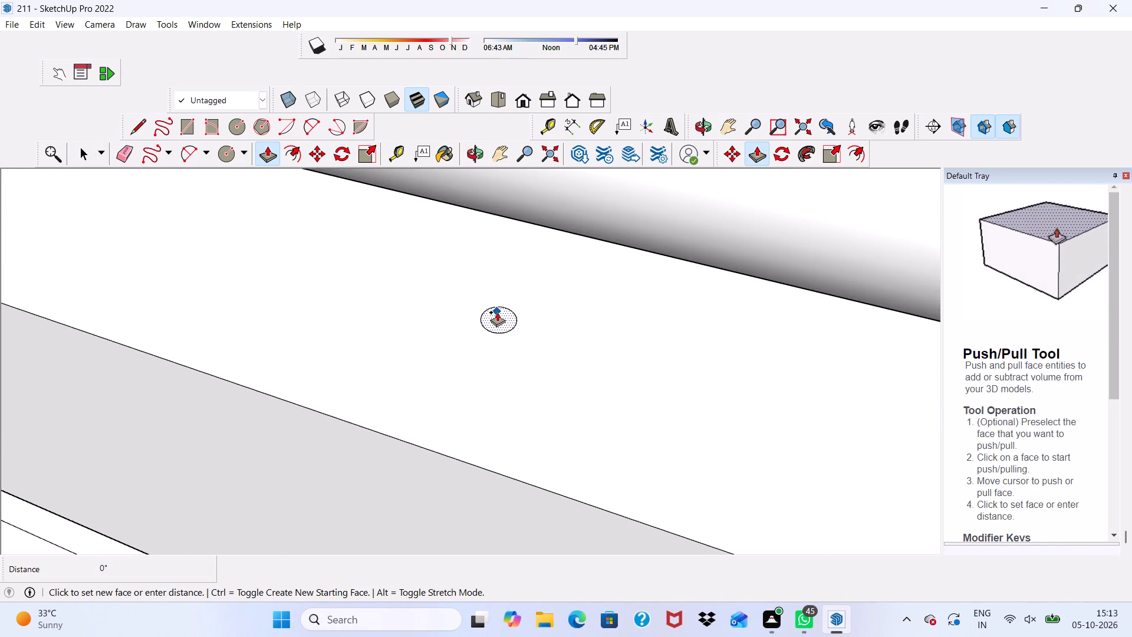
scroll(496, 312, "down", 1)
scroll(495, 312, "up", 1)
scroll(496, 311, "down", 8)
scroll(541, 247, "up", 1)
scroll(544, 249, "down", 3)
scroll(603, 244, "up", 1)
scroll(603, 244, "down", 8)
scroll(639, 236, "up", 5)
scroll(639, 236, "down", 7)
scroll(660, 242, "up", 1)
scroll(662, 245, "down", 2)
scroll(693, 237, "up", 1)
scroll(703, 206, "down", 7)
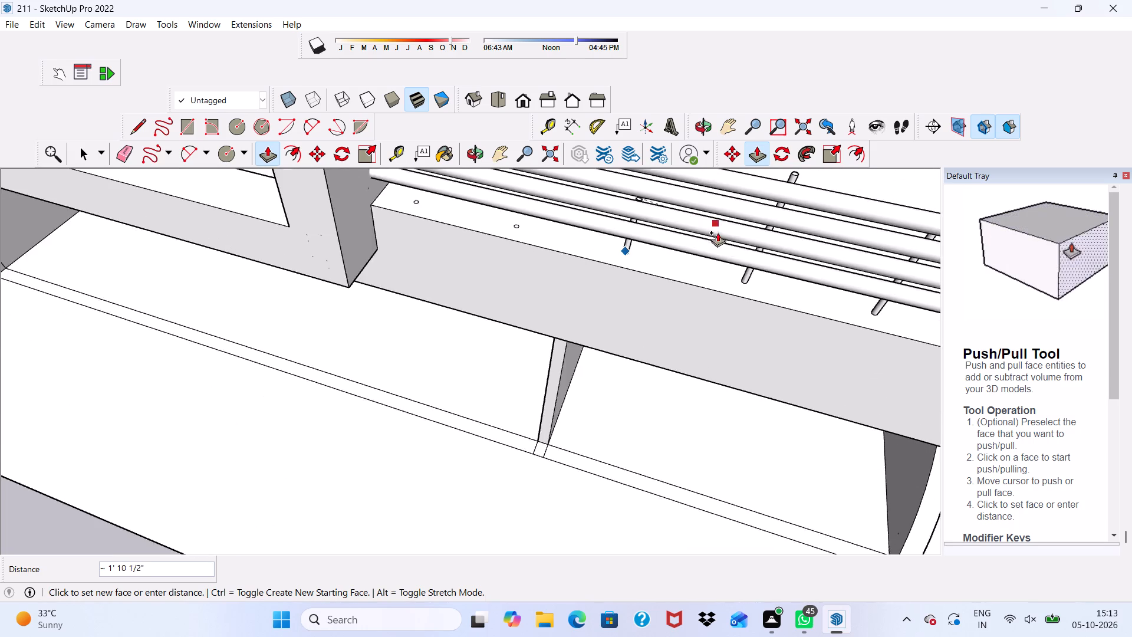
scroll(720, 239, "up", 1)
scroll(718, 232, "down", 6)
scroll(766, 189, "up", 4)
left_click(755, 200)
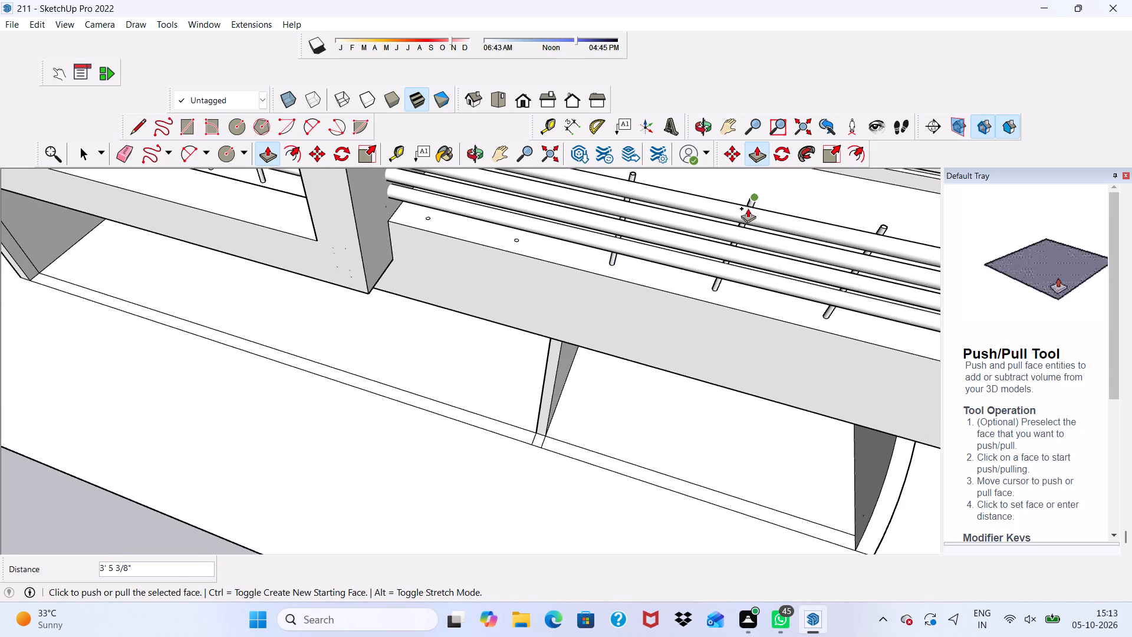
Push/Pull the fifth floor circle from the adjoining balcony's outer side wall up to the neighbouring post's top, 3' 5 3/8" high.
middle_click_drag(529, 285, 508, 347)
scroll(513, 273, "up", 3)
key("space")
scroll(532, 260, "up", 5)
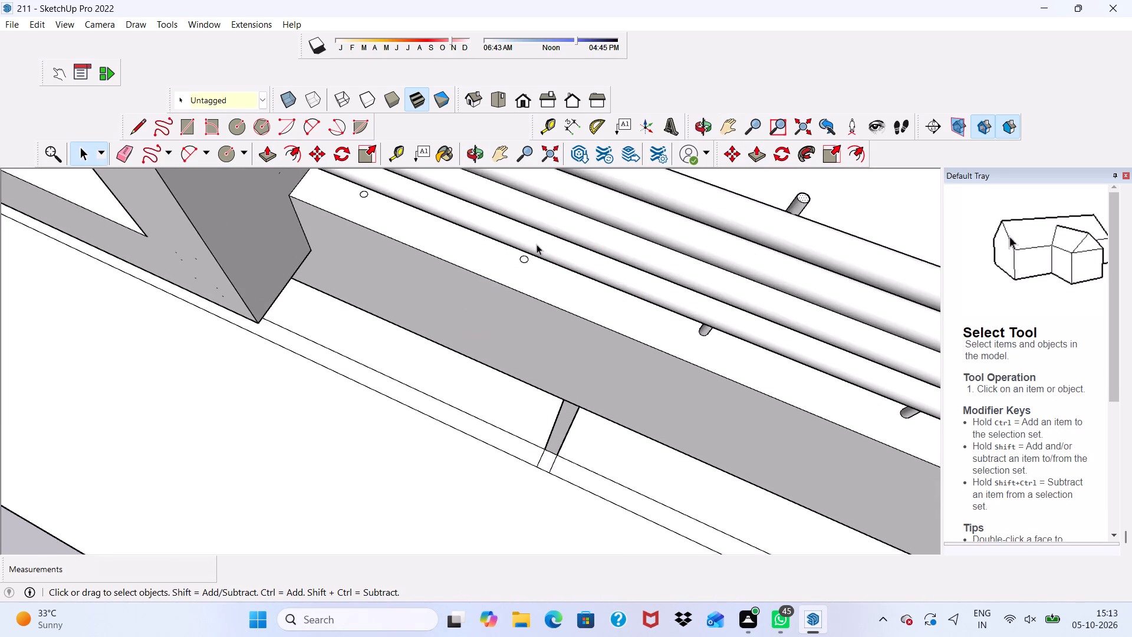
scroll(537, 244, "up", 3)
left_click(535, 314)
left_click(517, 266)
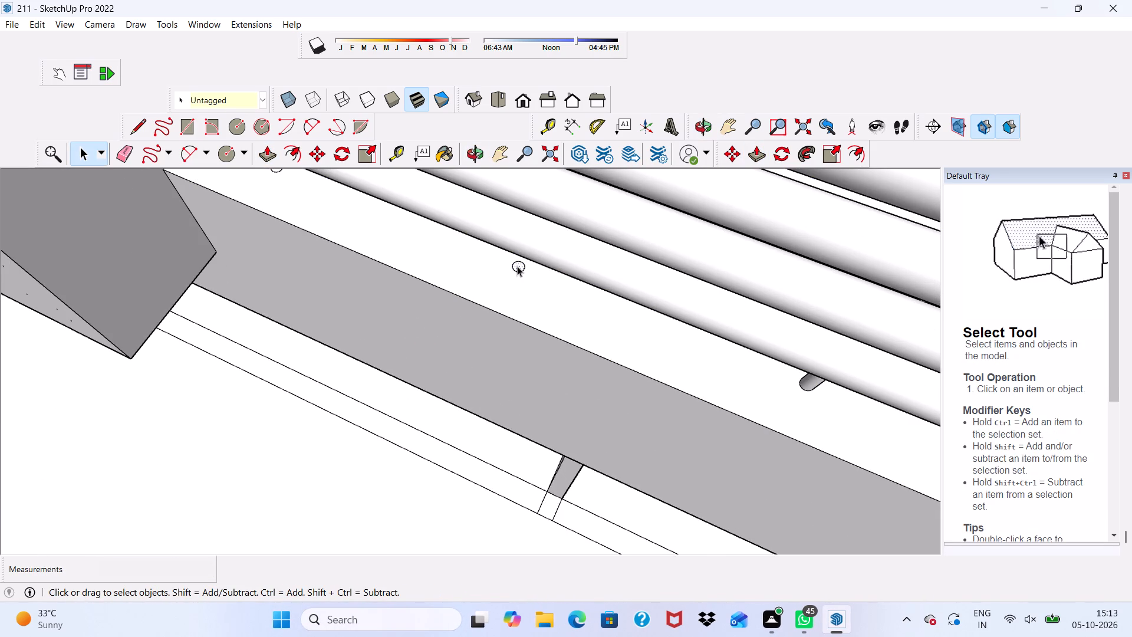
left_click(269, 151)
scroll(509, 262, "up", 4)
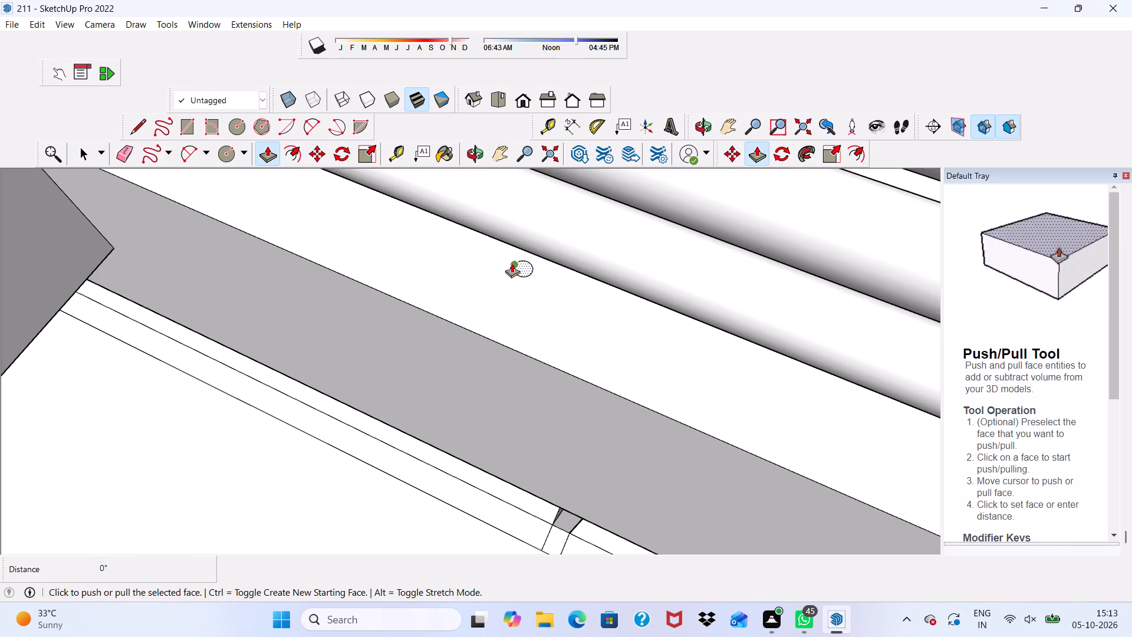
left_click(521, 259)
scroll(514, 267, "down", 11)
scroll(636, 255, "up", 1)
scroll(636, 255, "down", 1)
scroll(636, 255, "up", 1)
scroll(639, 255, "down", 2)
scroll(752, 214, "up", 2)
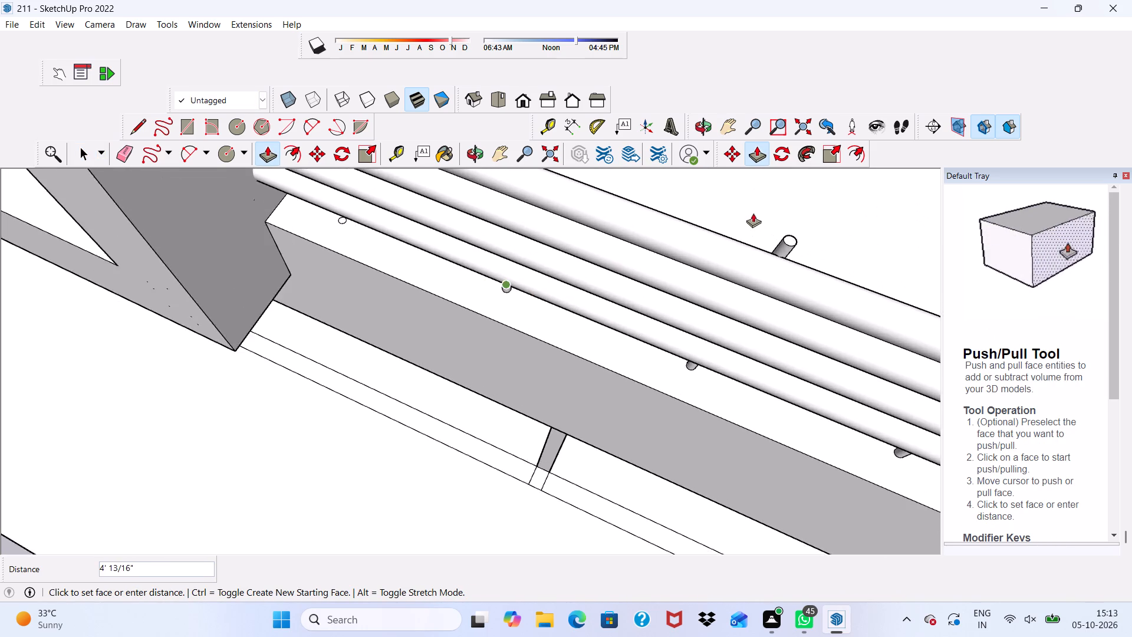
scroll(761, 209, "down", 5)
scroll(739, 172, "up", 1)
scroll(739, 172, "down", 2)
scroll(802, 190, "up", 3)
left_click(768, 231)
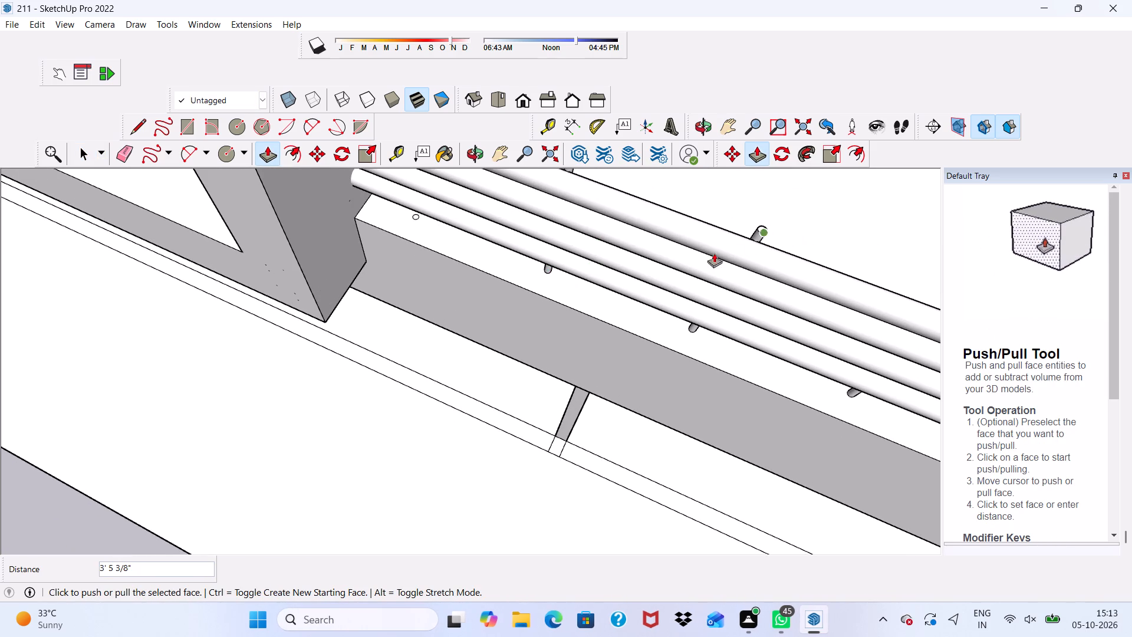
Push/Pull the last floor circle, beside the wall dividing the two balconies, up to the neighbouring post's top.
scroll(438, 218, "up", 7)
left_click(397, 207)
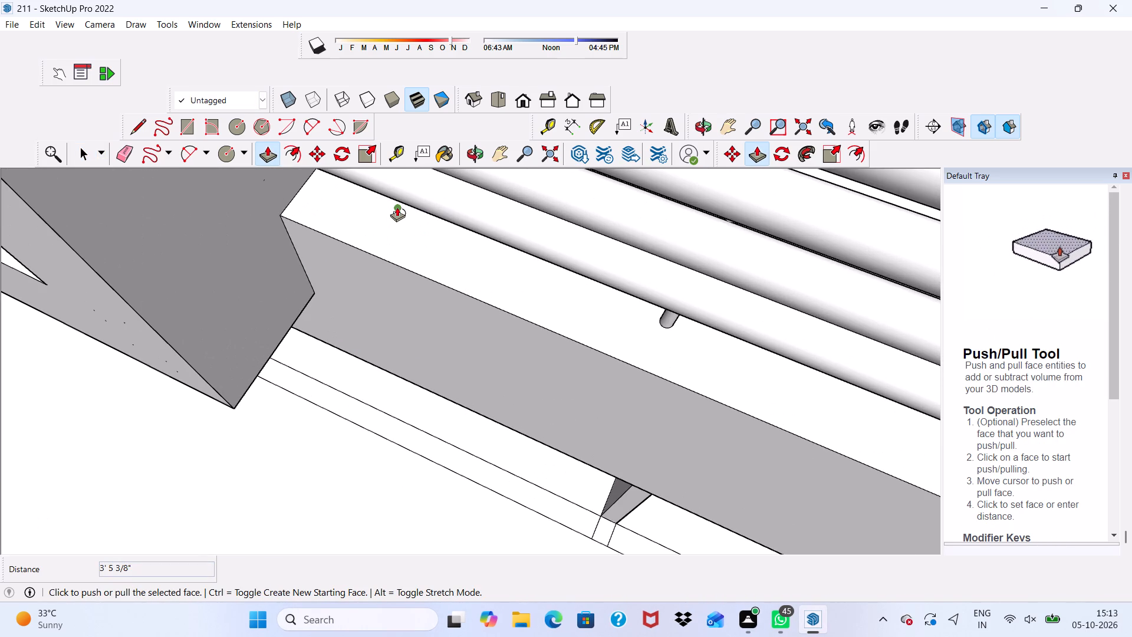
scroll(406, 197, "up", 3)
key("space")
left_click(401, 219)
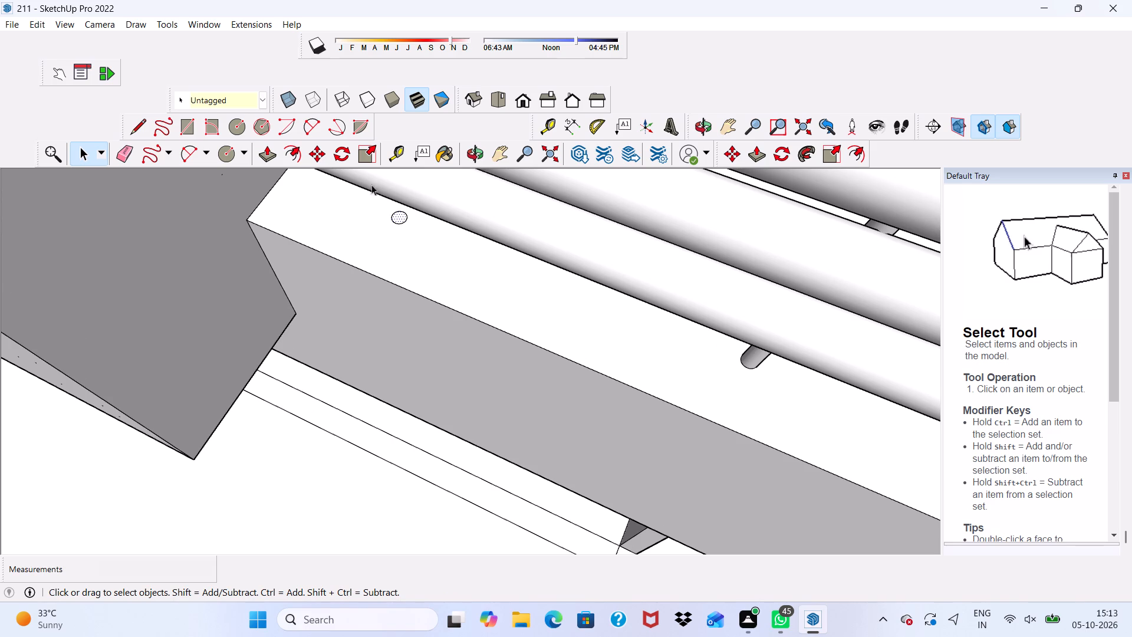
scroll(302, 170, "up", 2)
left_click(268, 155)
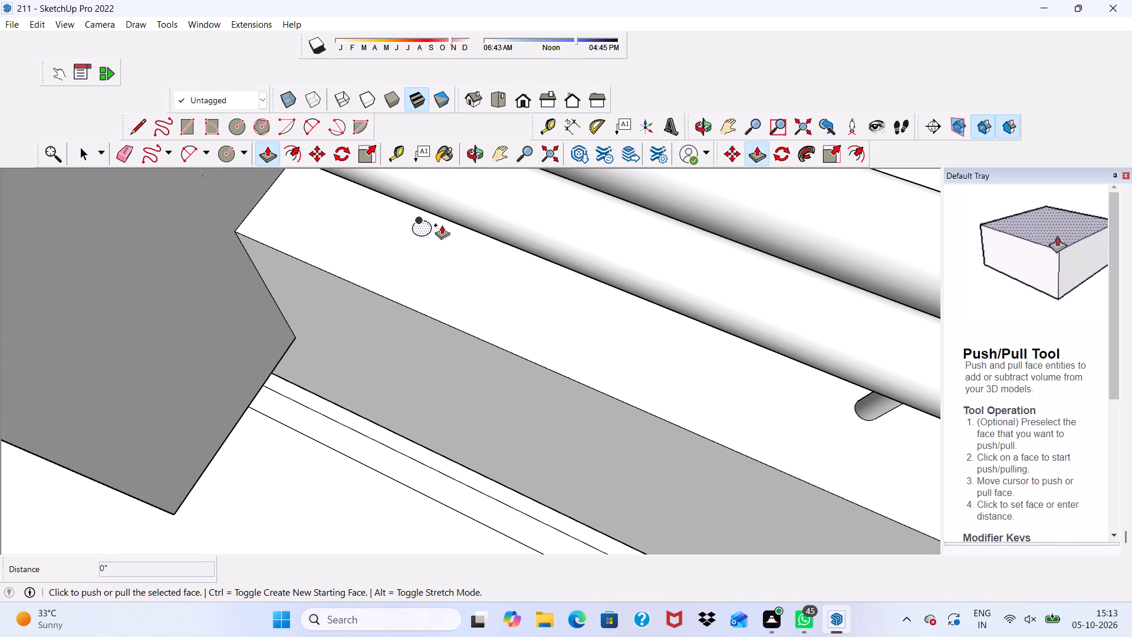
scroll(429, 226, "up", 1)
left_click(426, 224)
scroll(425, 224, "down", 10)
scroll(475, 213, "up", 1)
scroll(479, 216, "down", 13)
scroll(688, 189, "up", 1)
scroll(692, 193, "down", 2)
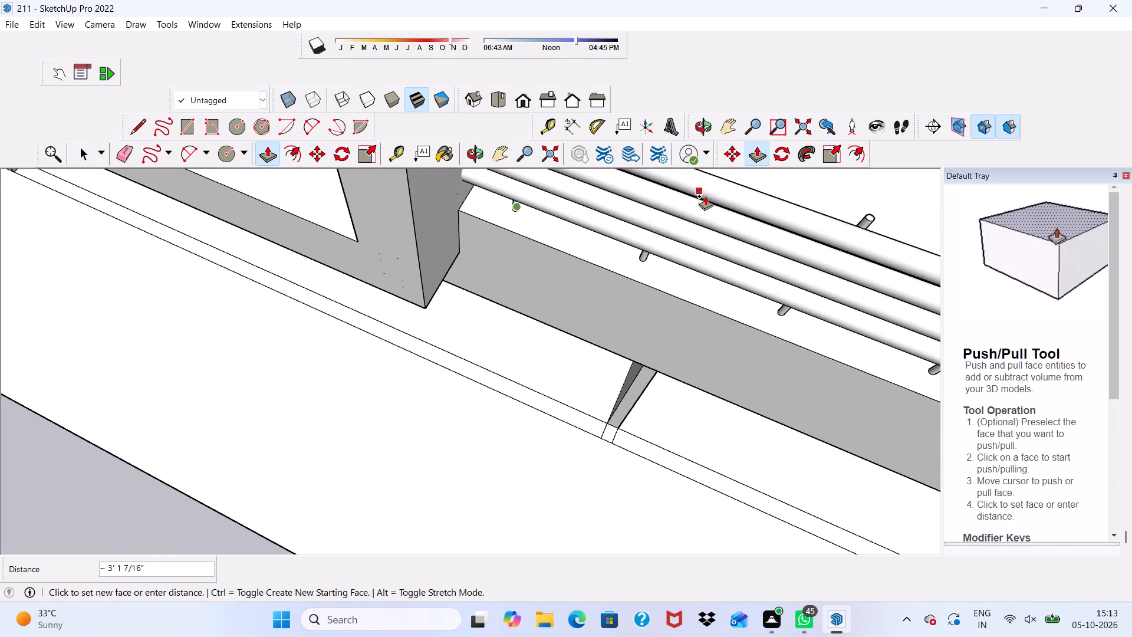
scroll(705, 196, "down", 6)
scroll(670, 209, "up", 1)
scroll(670, 209, "down", 7)
scroll(687, 172, "up", 5)
scroll(676, 180, "down", 5)
scroll(623, 262, "up", 1)
scroll(631, 275, "down", 1)
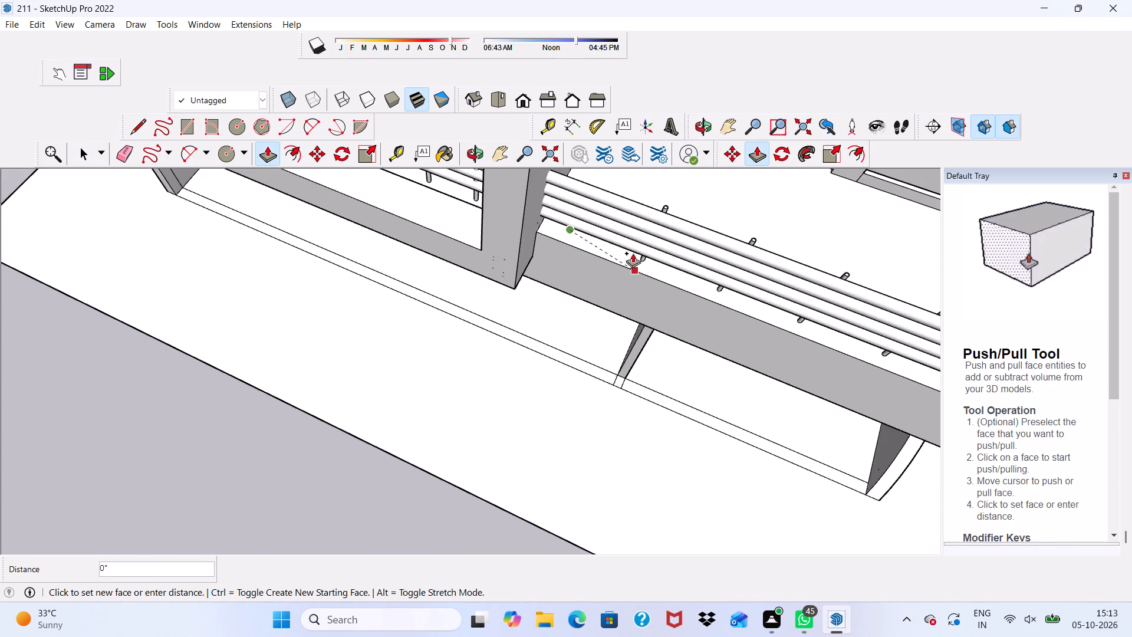
scroll(633, 253, "down", 1)
middle_click_drag(630, 223, 572, 179)
scroll(674, 208, "up", 7)
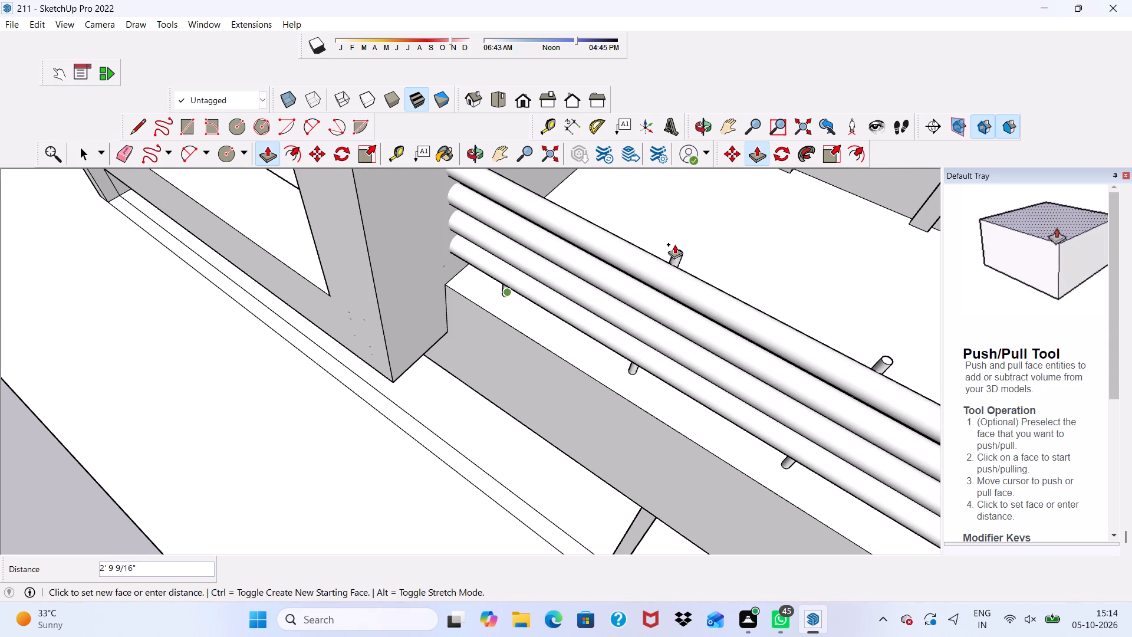
left_click(681, 254)
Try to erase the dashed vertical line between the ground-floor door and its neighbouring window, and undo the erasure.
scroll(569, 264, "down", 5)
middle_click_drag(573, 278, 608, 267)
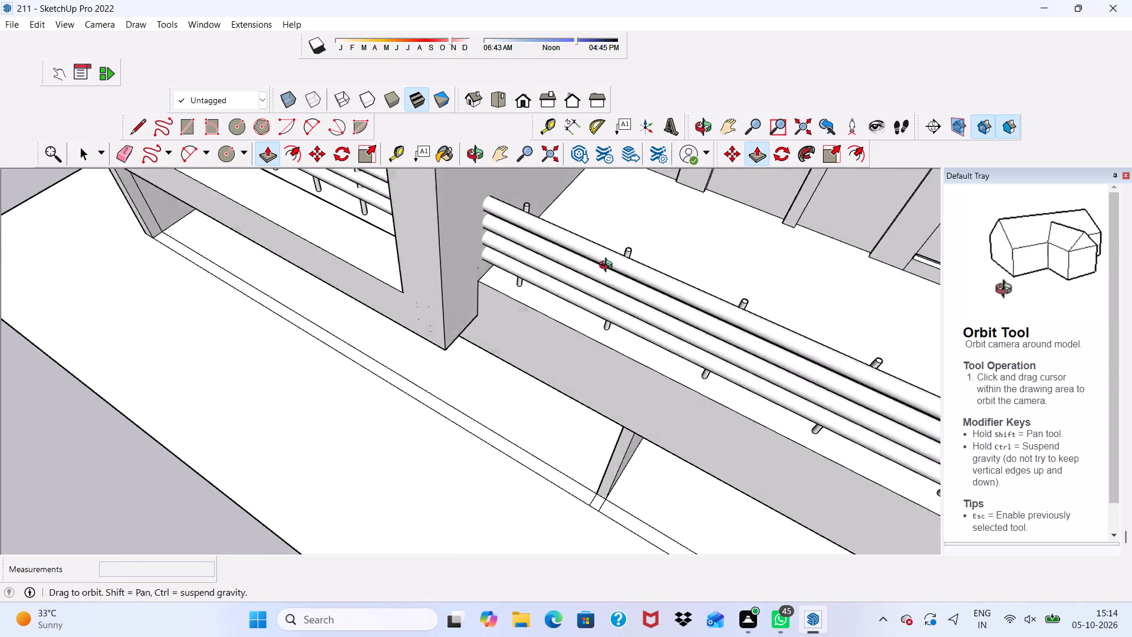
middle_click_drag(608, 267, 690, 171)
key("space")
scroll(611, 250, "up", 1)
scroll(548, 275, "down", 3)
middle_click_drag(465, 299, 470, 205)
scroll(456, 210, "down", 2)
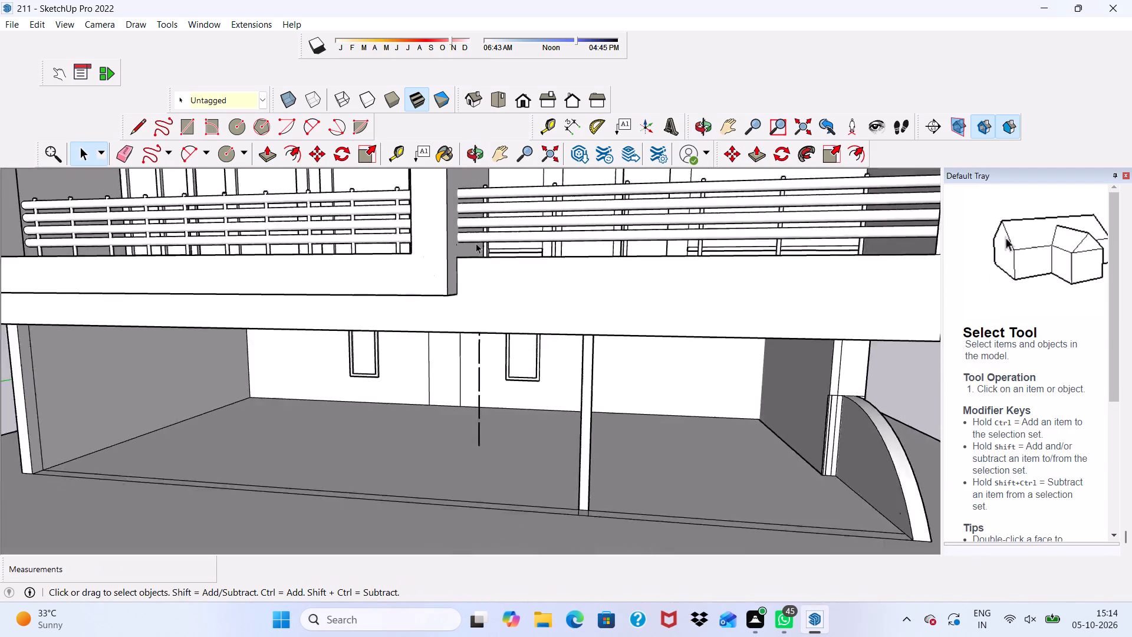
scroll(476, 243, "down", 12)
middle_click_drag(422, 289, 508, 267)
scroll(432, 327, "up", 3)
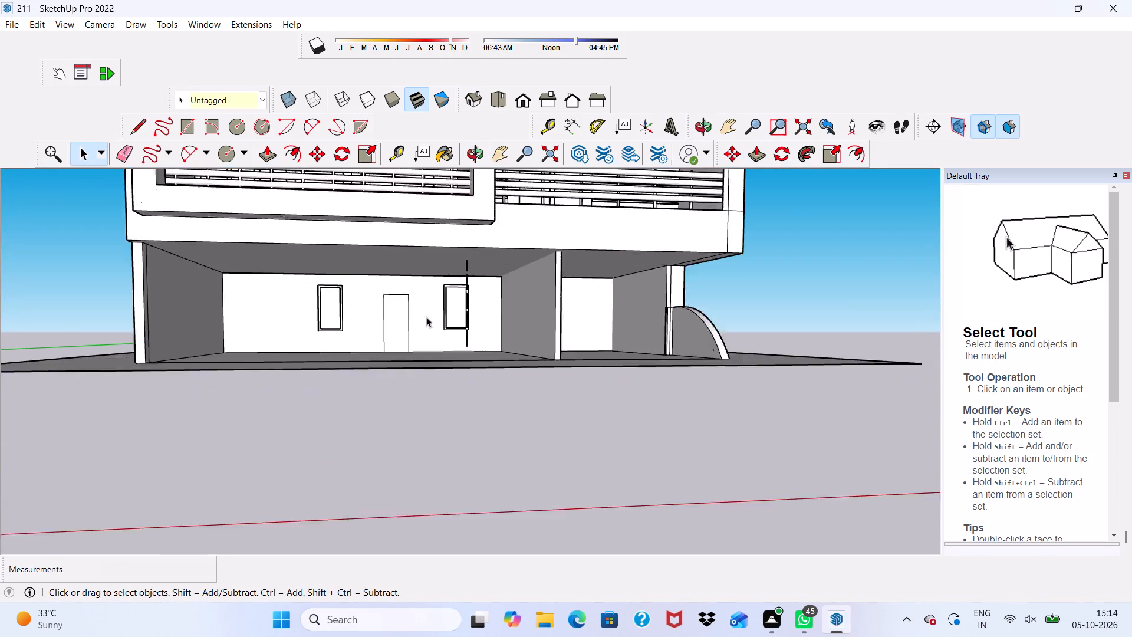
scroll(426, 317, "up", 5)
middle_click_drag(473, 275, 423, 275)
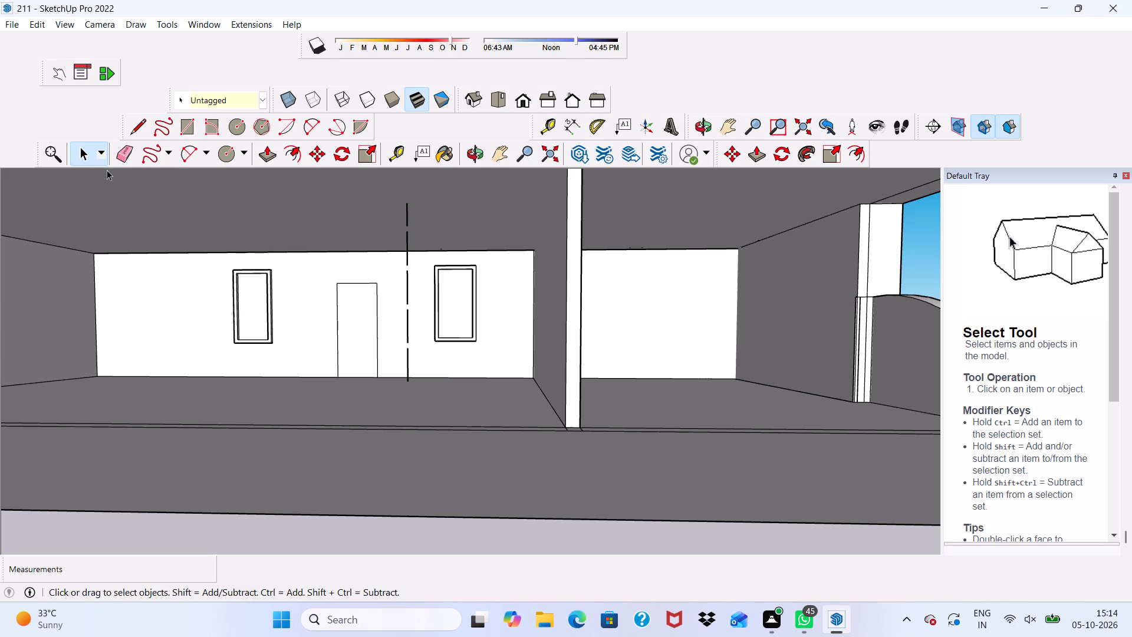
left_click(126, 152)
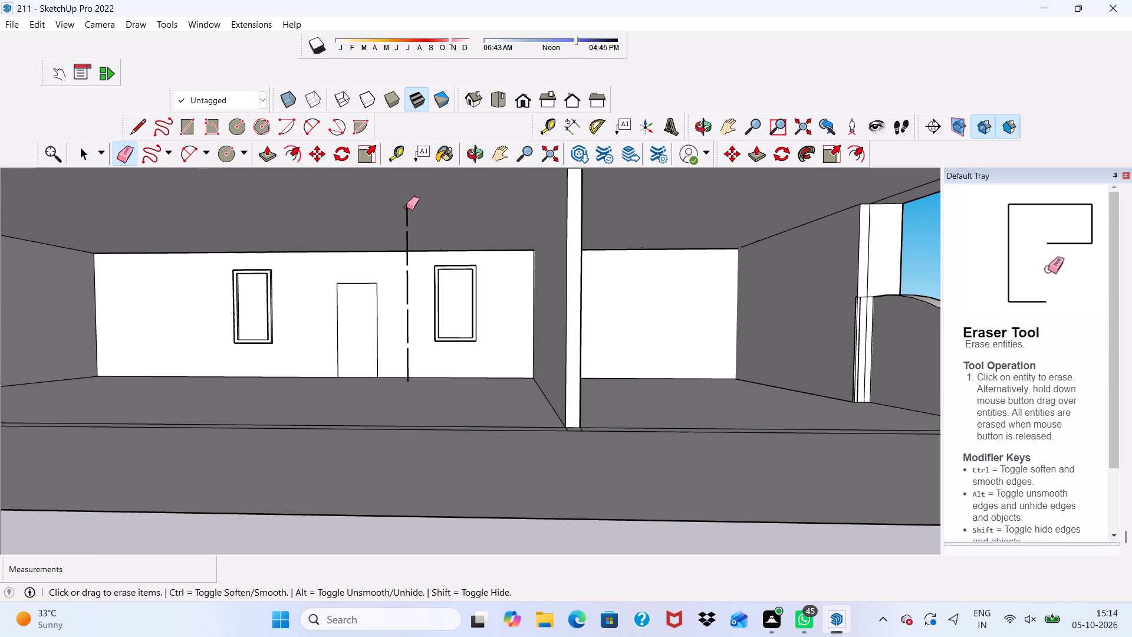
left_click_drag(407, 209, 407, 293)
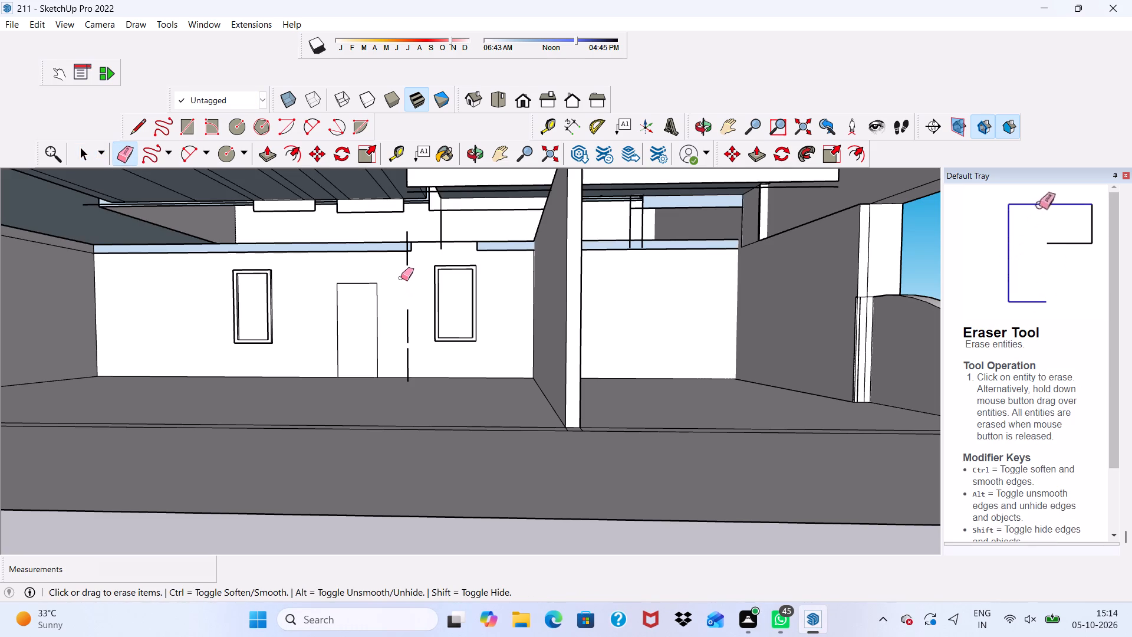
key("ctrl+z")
Erase the two uppermost dashes of the vertical line between the ground-floor door and window.
scroll(397, 277, "up", 2)
left_click_drag(407, 190, 407, 206)
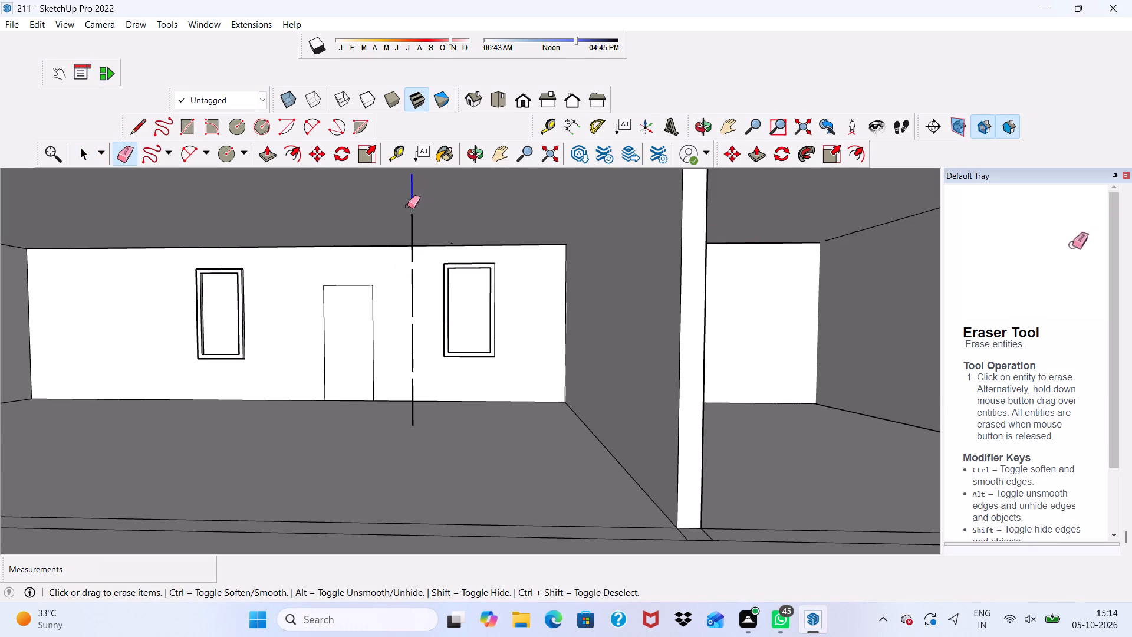
left_click_drag(407, 206, 415, 239)
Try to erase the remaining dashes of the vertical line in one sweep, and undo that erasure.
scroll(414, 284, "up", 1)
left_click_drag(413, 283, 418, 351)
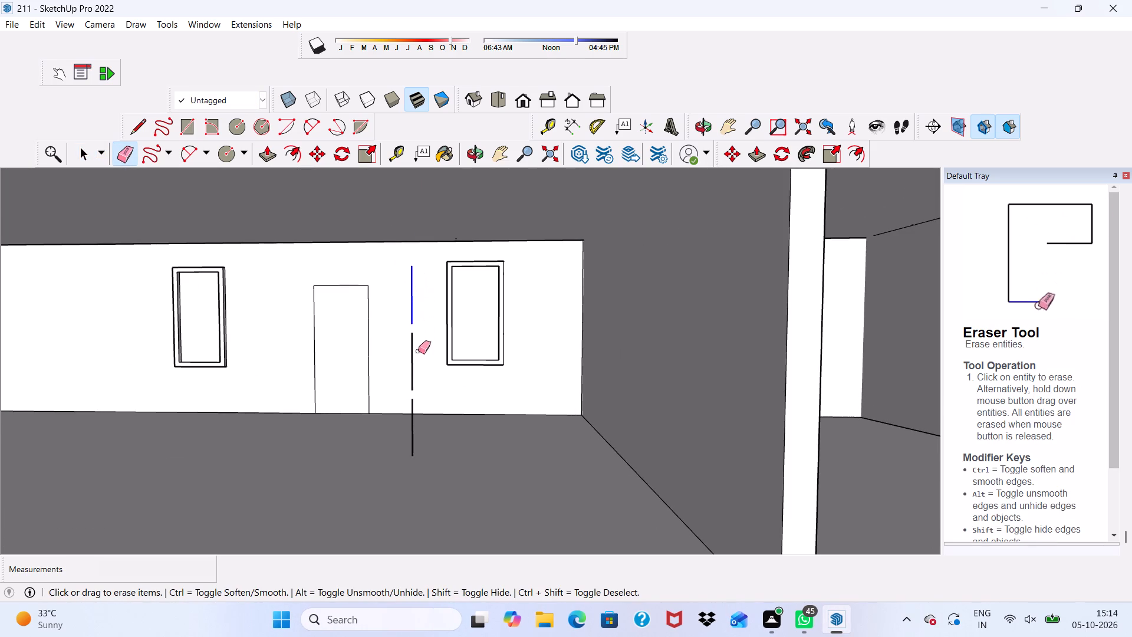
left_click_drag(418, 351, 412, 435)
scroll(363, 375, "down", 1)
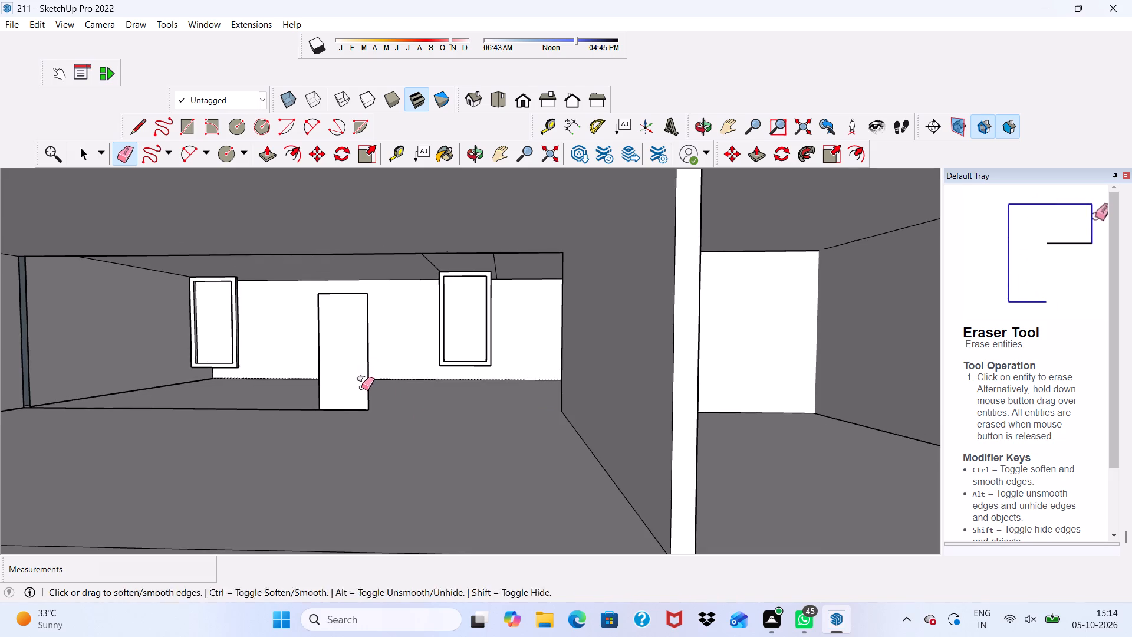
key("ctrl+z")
Erase the three remaining dashes of the vertical line beside the ground-floor window one at a time.
left_click(361, 388, "ctrl")
scroll(363, 361, "up", 4)
left_click(466, 221)
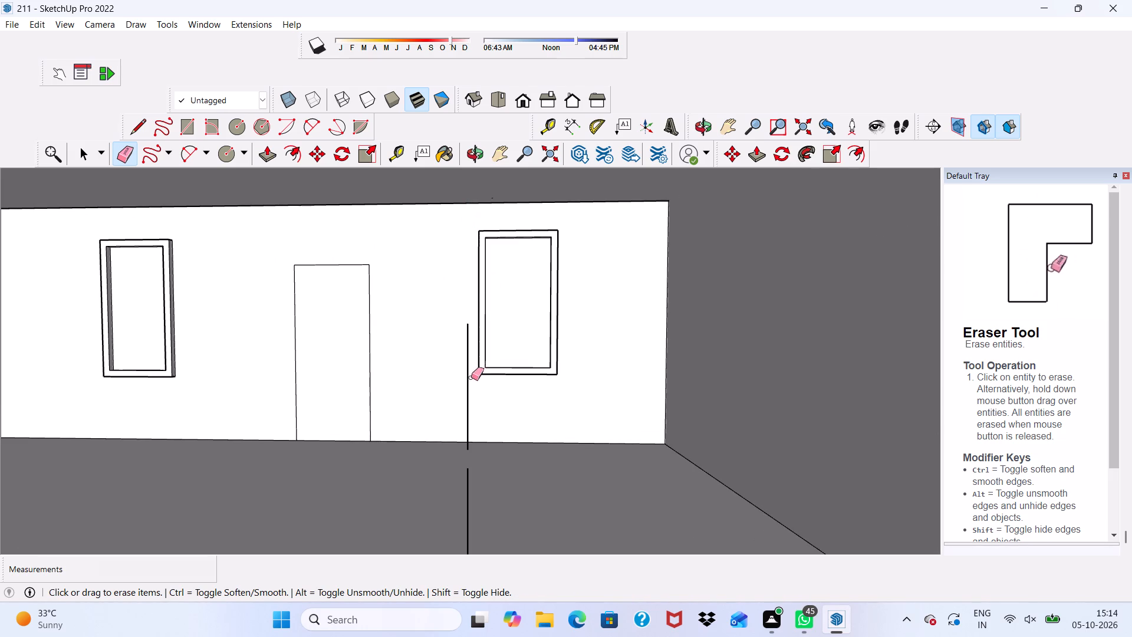
left_click(468, 380)
left_click(466, 506)
scroll(449, 473, "down", 4)
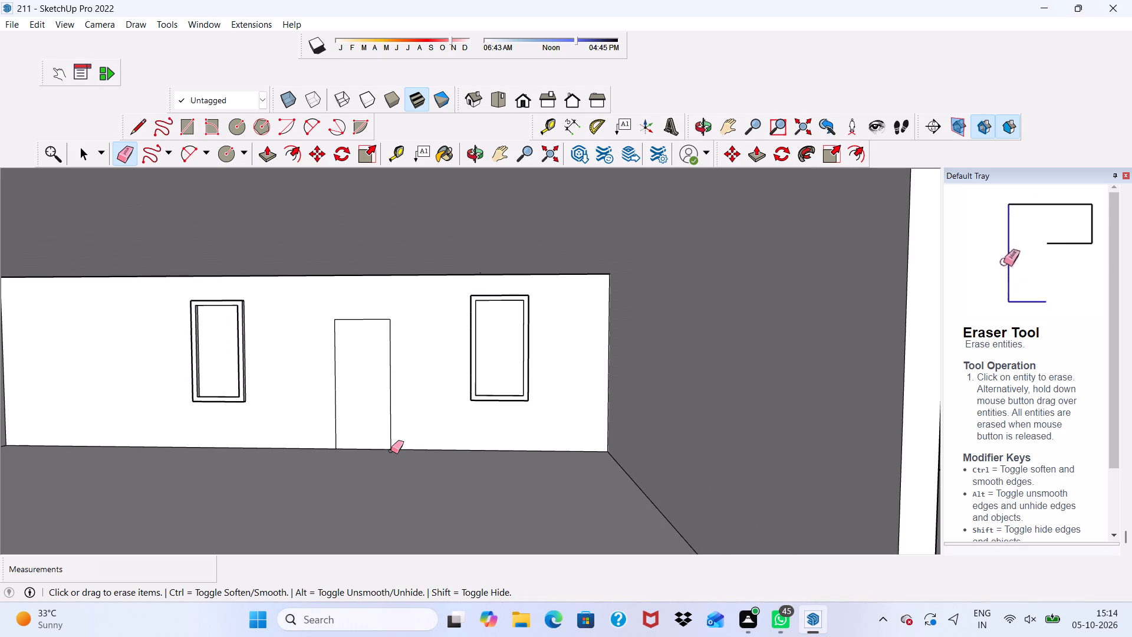
Examine the whole front facade, including both balcony railings and the ground-floor wall openings.
key("space")
scroll(391, 448, "down", 10)
scroll(380, 405, "up", 1)
scroll(389, 388, "down", 1)
scroll(389, 388, "up", 1)
scroll(389, 388, "down", 10)
middle_click_drag(391, 442, 399, 434)
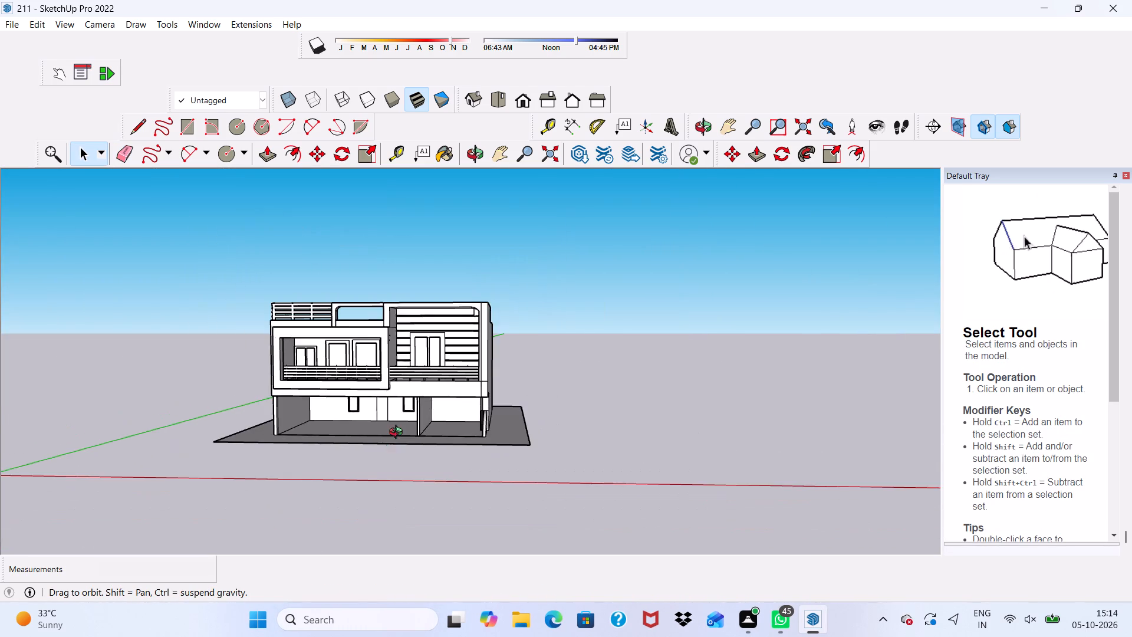
middle_click_drag(399, 434, 408, 411)
scroll(412, 413, "up", 2)
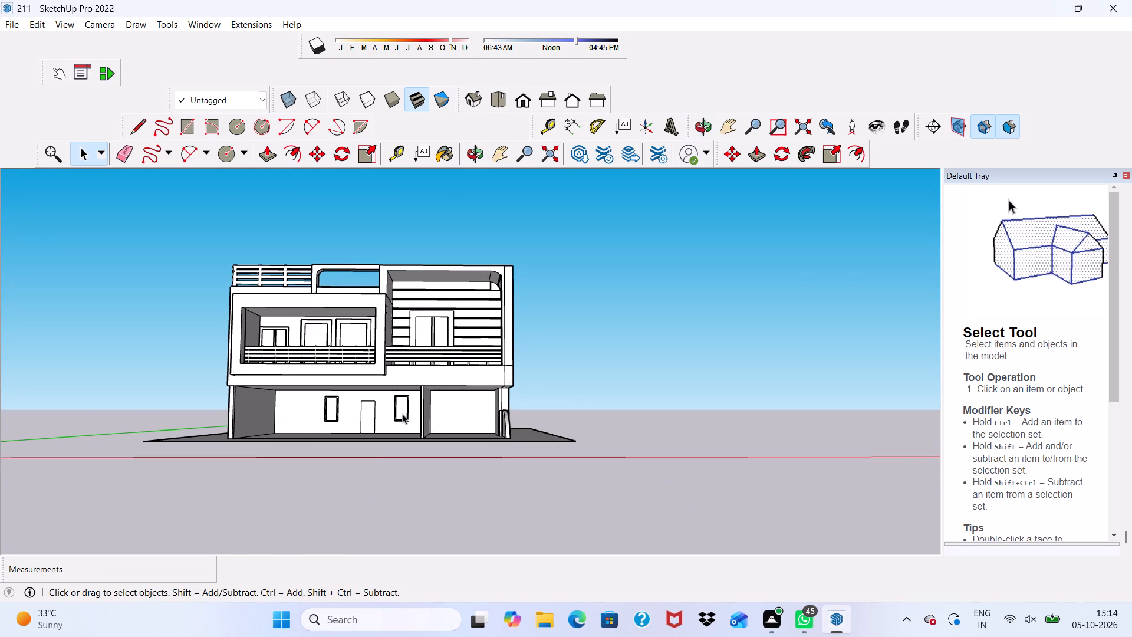
scroll(374, 403, "up", 5)
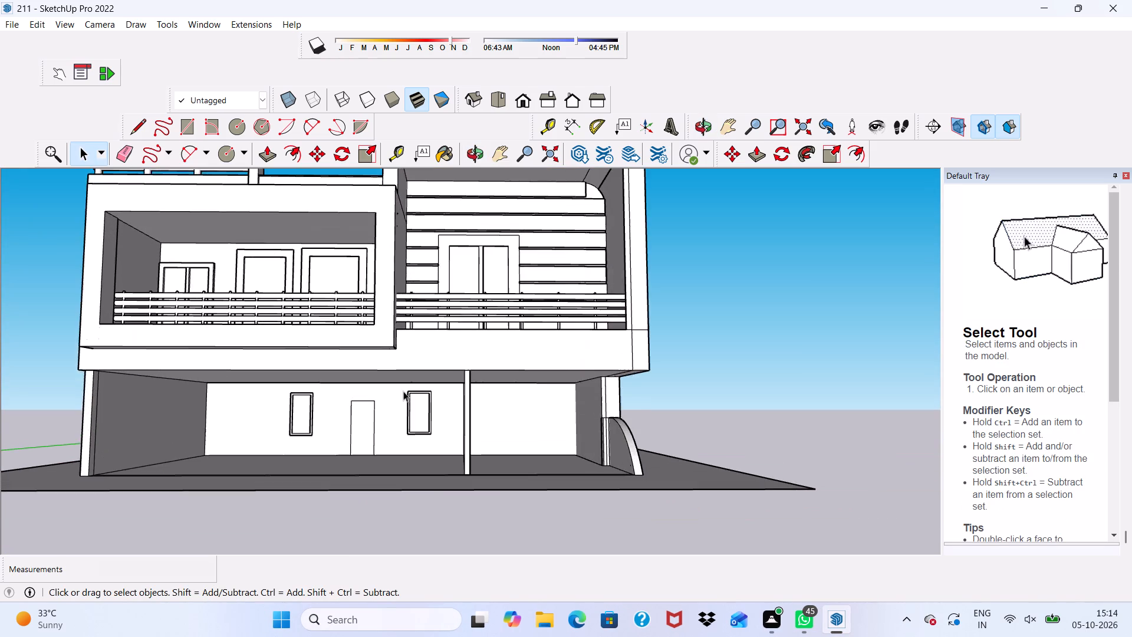
middle_click_drag(408, 394, 436, 415)
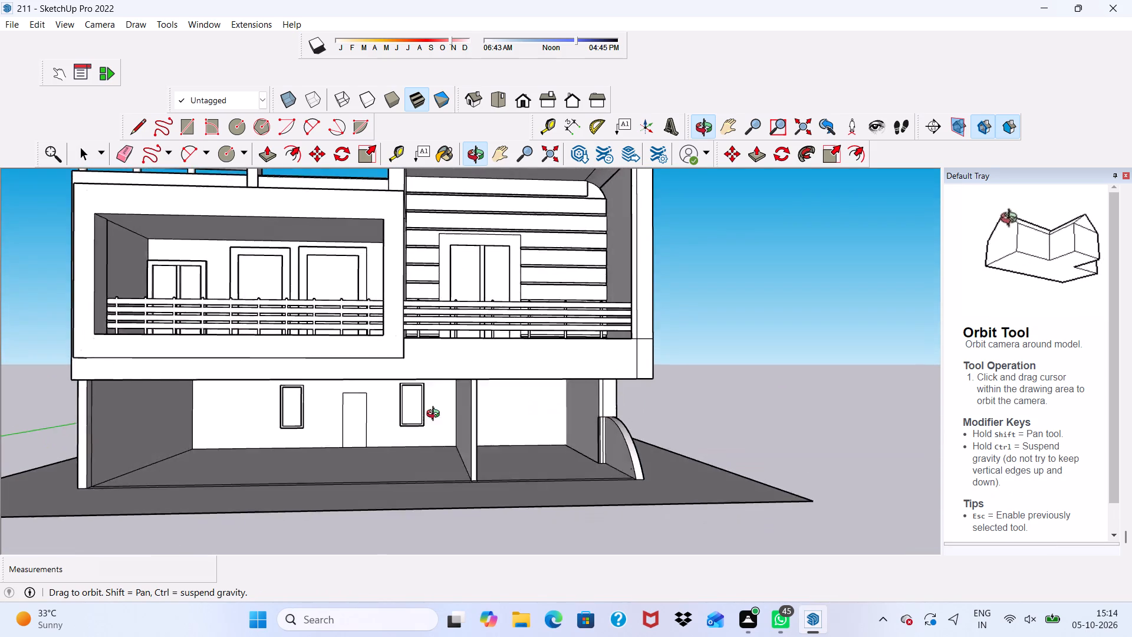
middle_click_drag(436, 415, 406, 417)
Draw a window rectangle about 5' 1 13/16" high by 3' 2 3/16" wide on the blank rear wall of the narrower ground-floor bay.
scroll(379, 436, "down", 5)
middle_click_drag(460, 360, 437, 366)
scroll(475, 423, "up", 7)
middle_click_drag(483, 399, 503, 378)
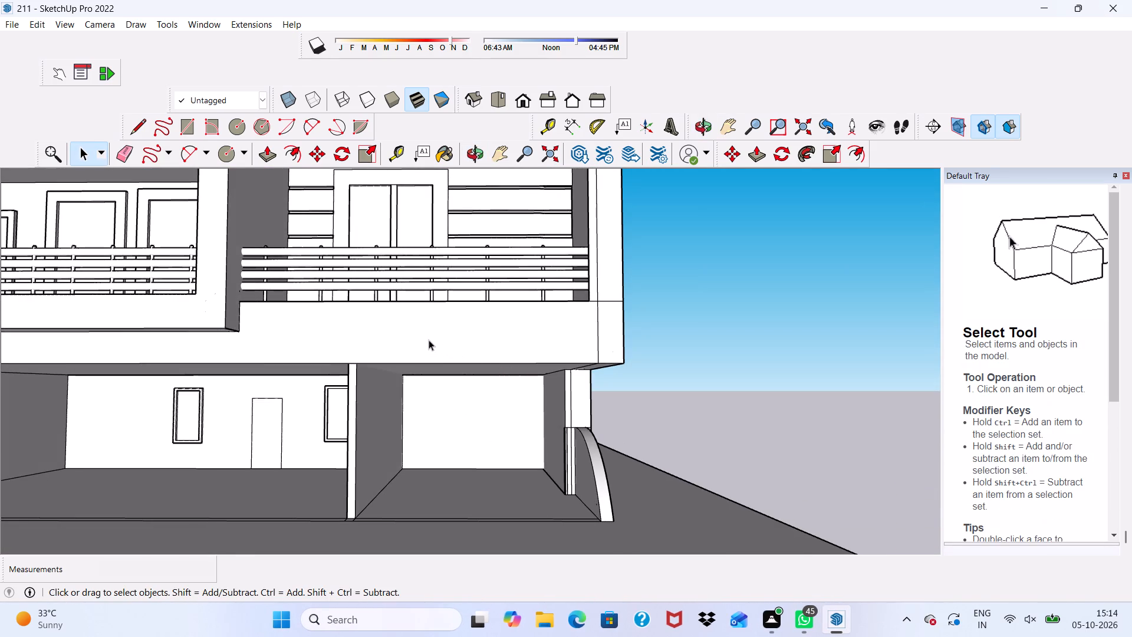
scroll(250, 249, "up", 1)
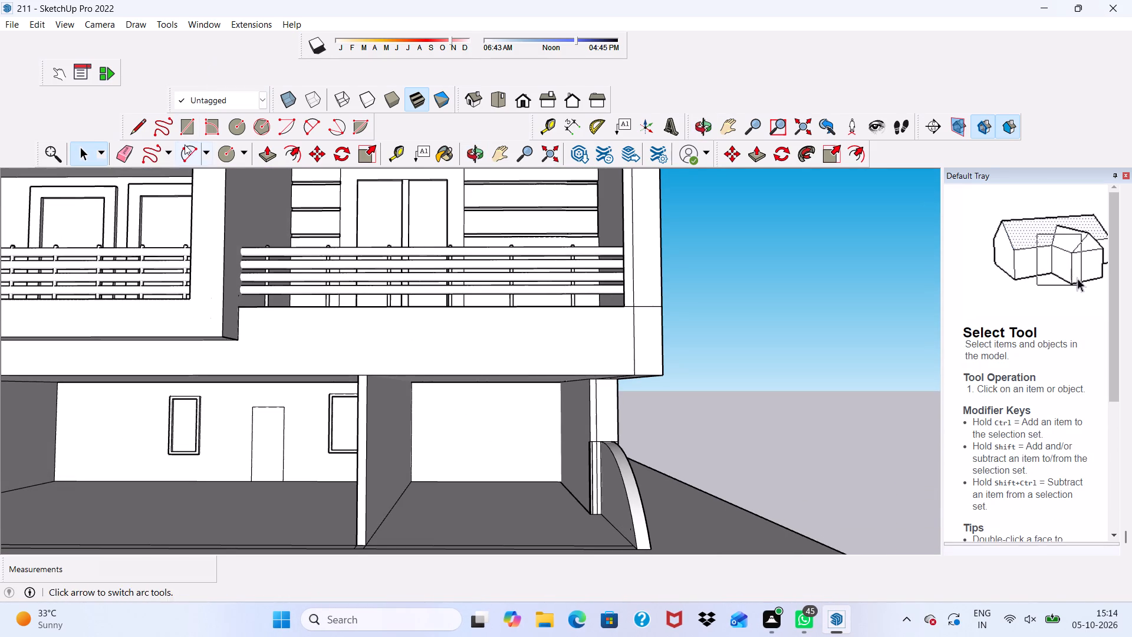
left_click(176, 132)
scroll(471, 468, "up", 3)
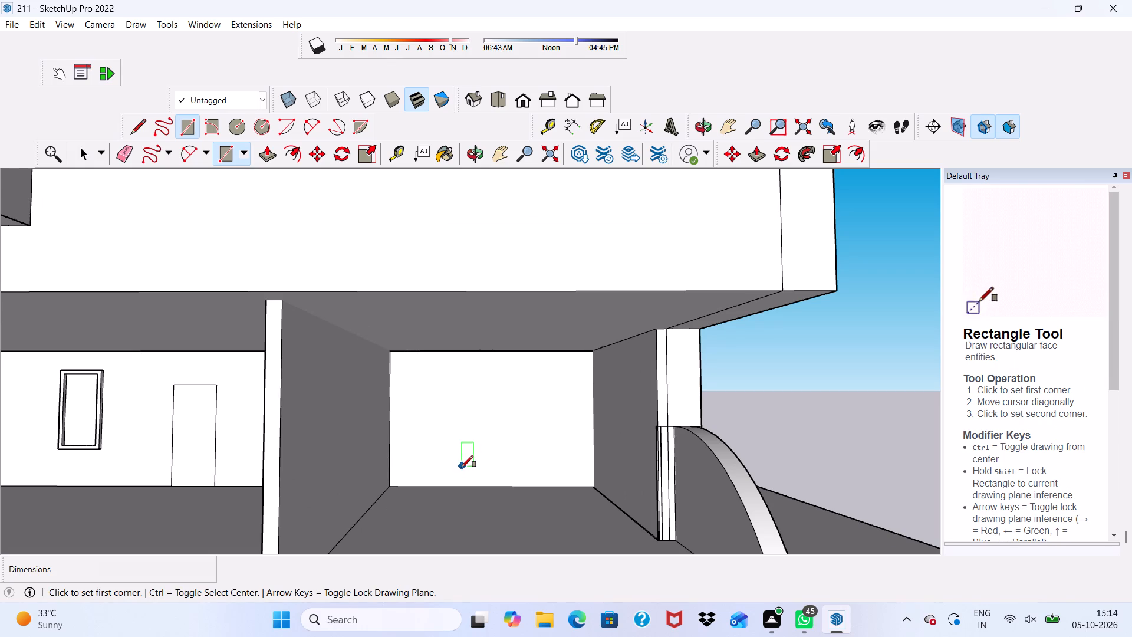
left_click(465, 464)
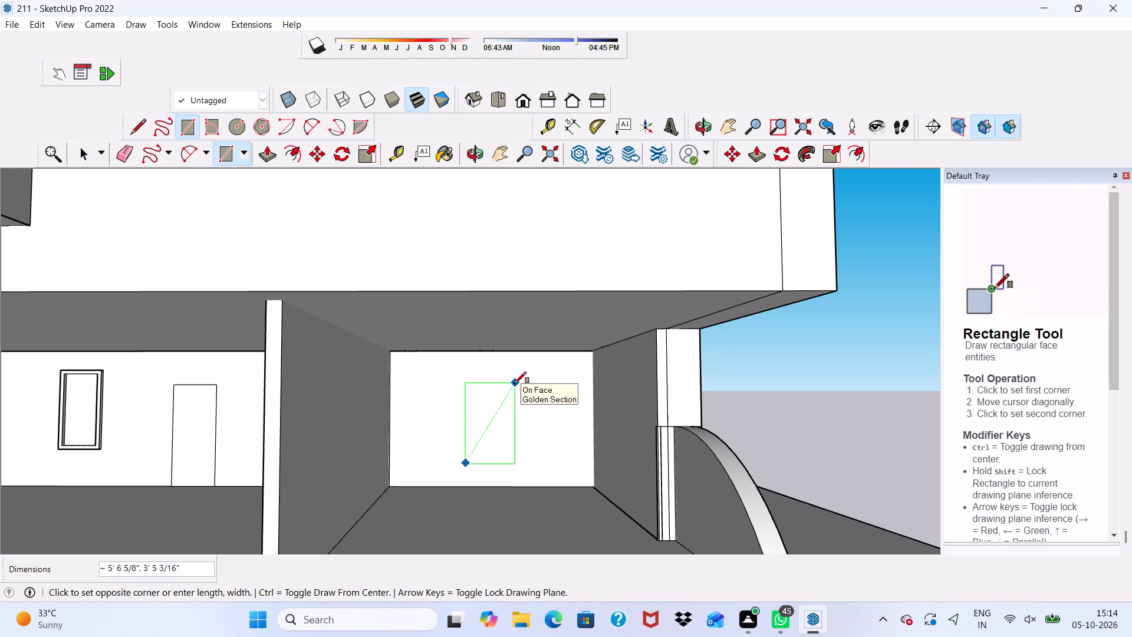
left_click(511, 386)
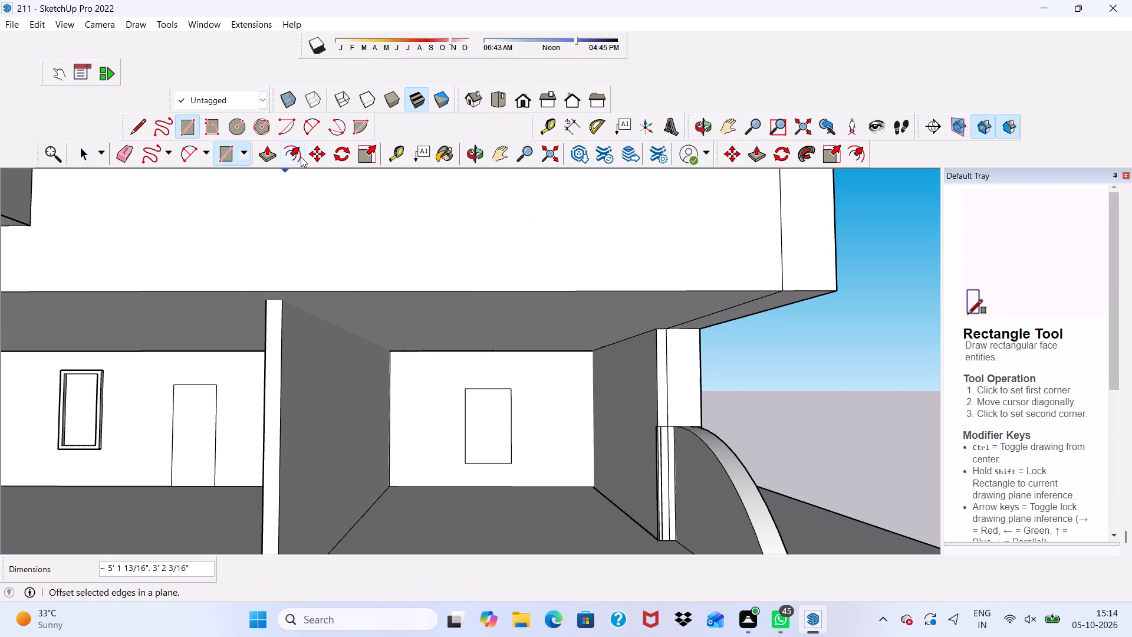
Offset the new window rectangle inward about 3 1/4" to outline its frame.
left_click(299, 152)
scroll(456, 438, "up", 4)
left_click(479, 413)
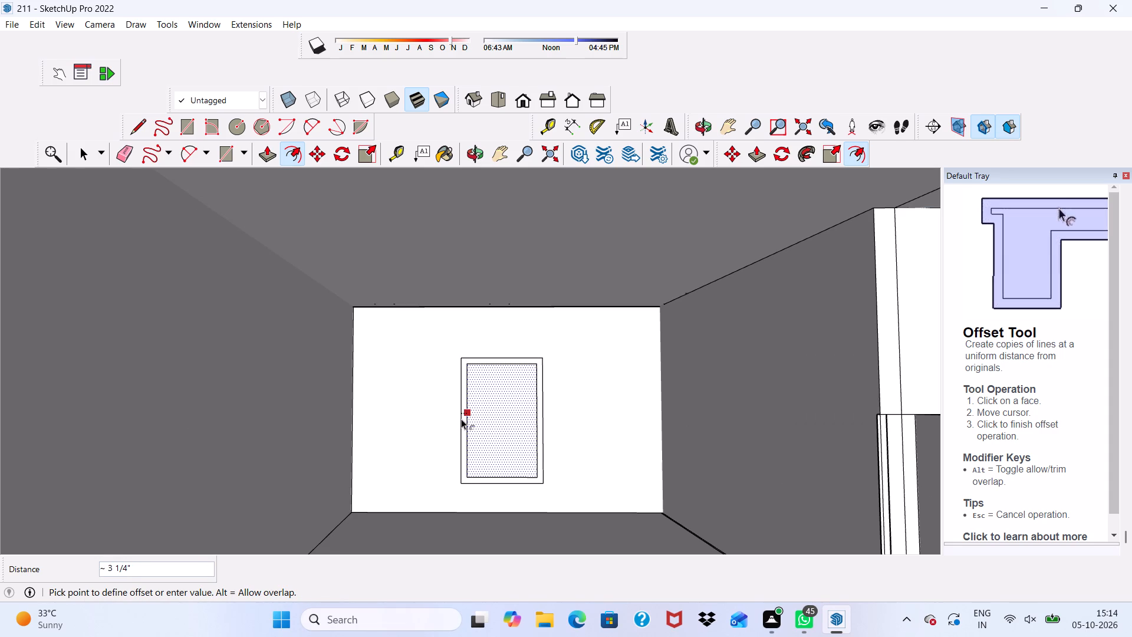
left_click(460, 421)
scroll(439, 385, "down", 4)
scroll(452, 398, "up", 1)
scroll(463, 399, "down", 1)
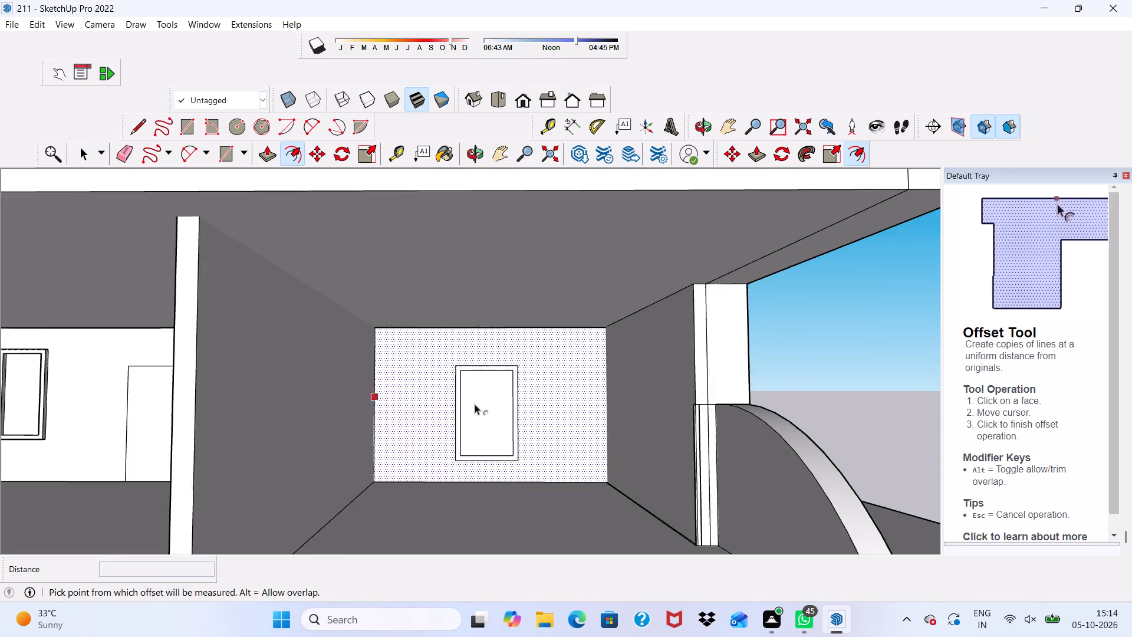
scroll(475, 404, "down", 5)
key("space")
Push/Pull the window frame on the narrower ground-floor bay's rear wall outward by 3".
scroll(703, 375, "up", 4)
scroll(396, 407, "up", 9)
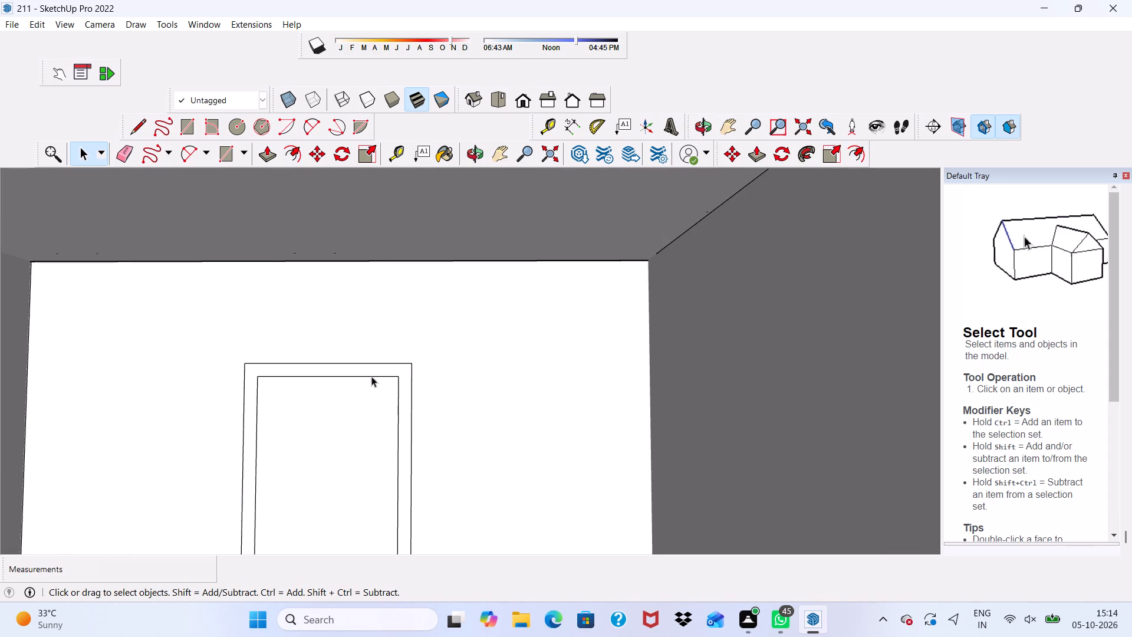
left_click(373, 375)
scroll(180, 461, "up", 2)
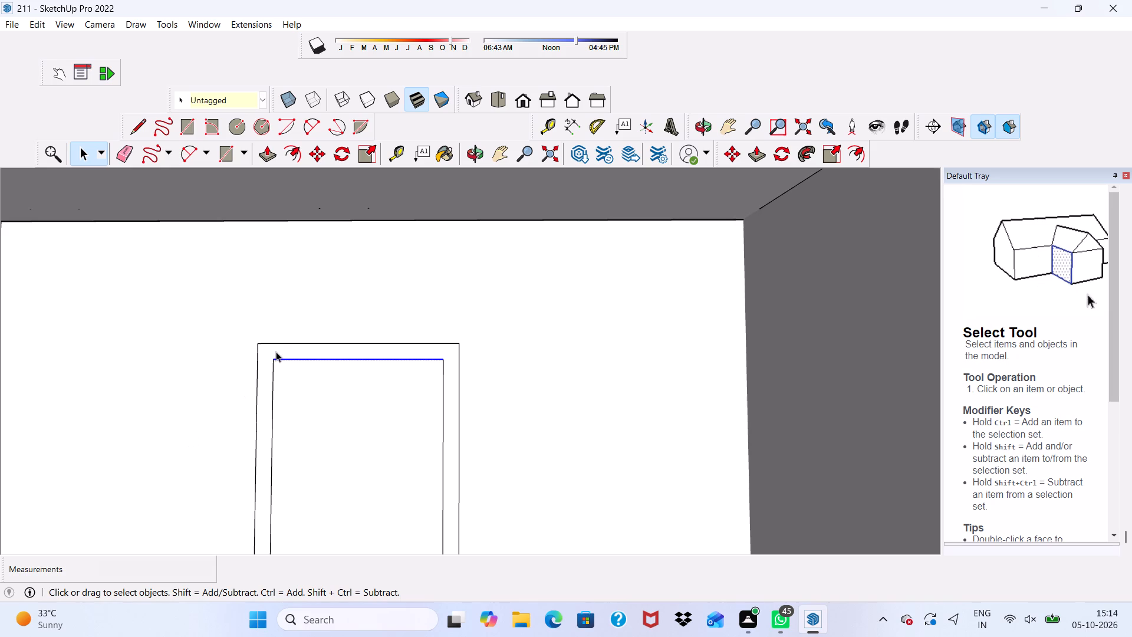
left_click(276, 350)
left_click(262, 152)
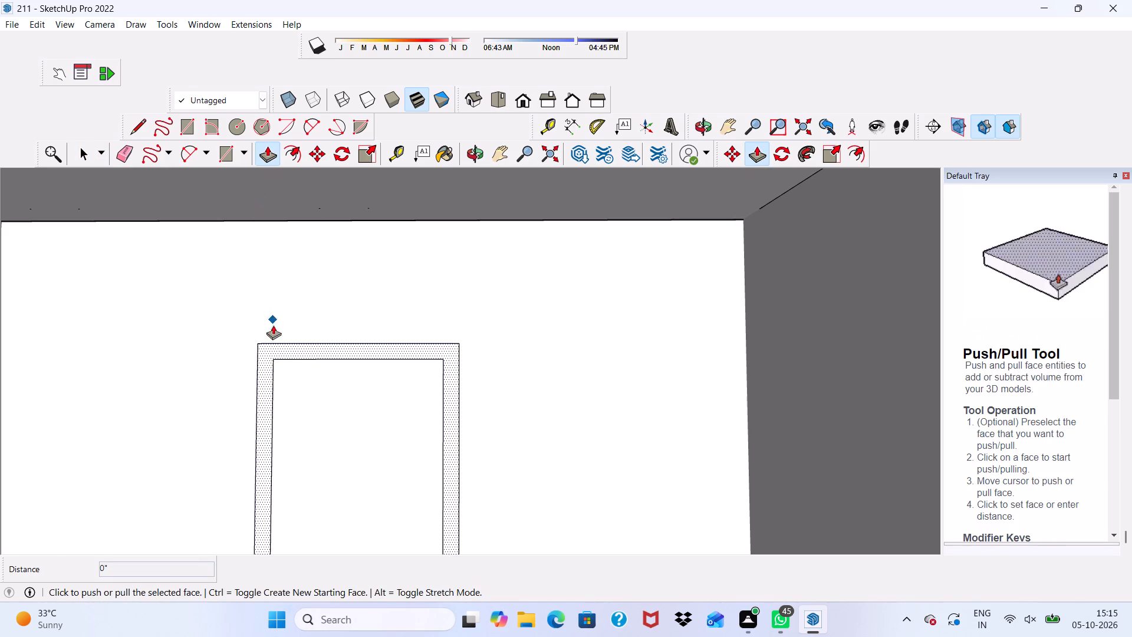
left_click(259, 392)
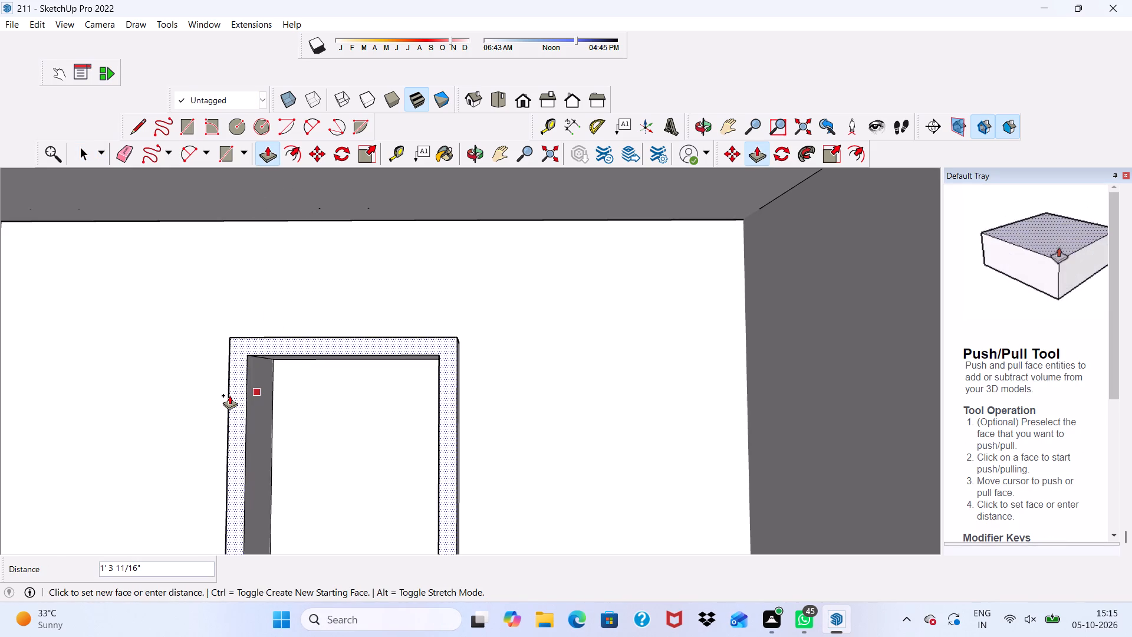
type("3\"")
key("Return")
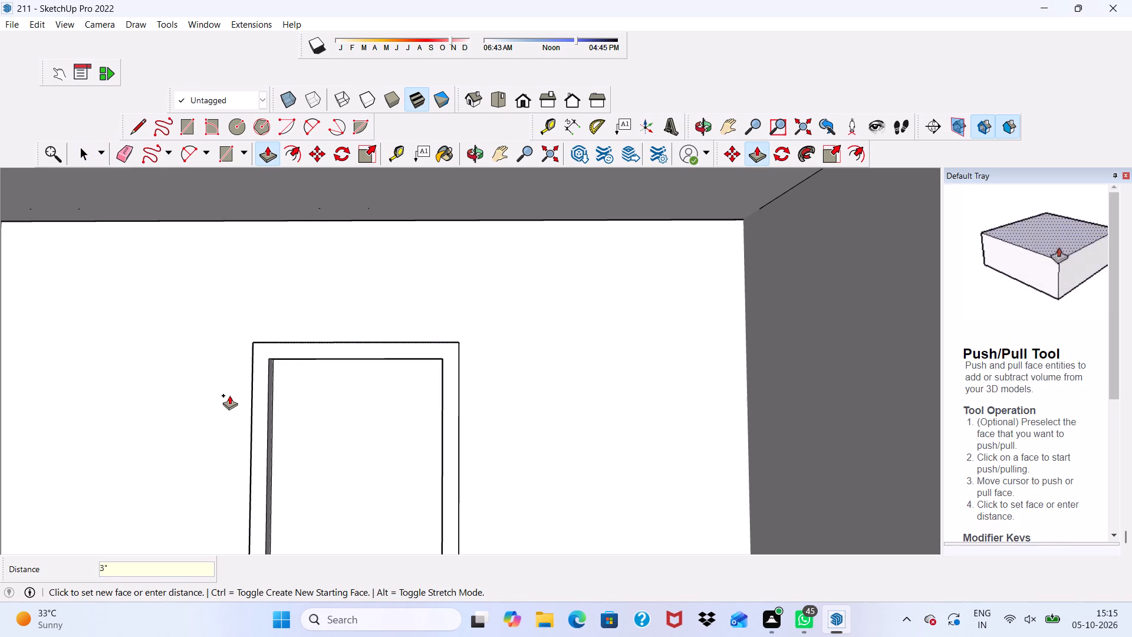
key("space")
Erase the small stray dashes on the side wall between the two first-floor balconies.
scroll(231, 394, "down", 10)
scroll(360, 311, "up", 1)
scroll(371, 316, "down", 2)
scroll(400, 322, "up", 2)
scroll(407, 323, "down", 6)
middle_click_drag(227, 375, 272, 402)
scroll(276, 388, "up", 1)
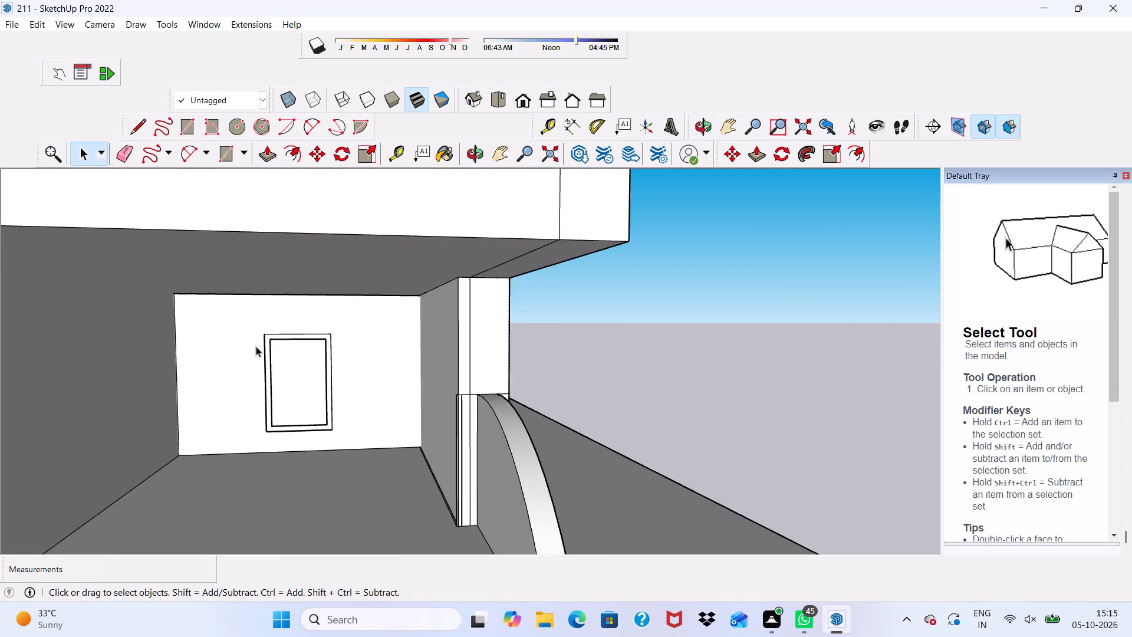
scroll(257, 358, "down", 9)
middle_click_drag(343, 392, 281, 416)
scroll(228, 178, "up", 4)
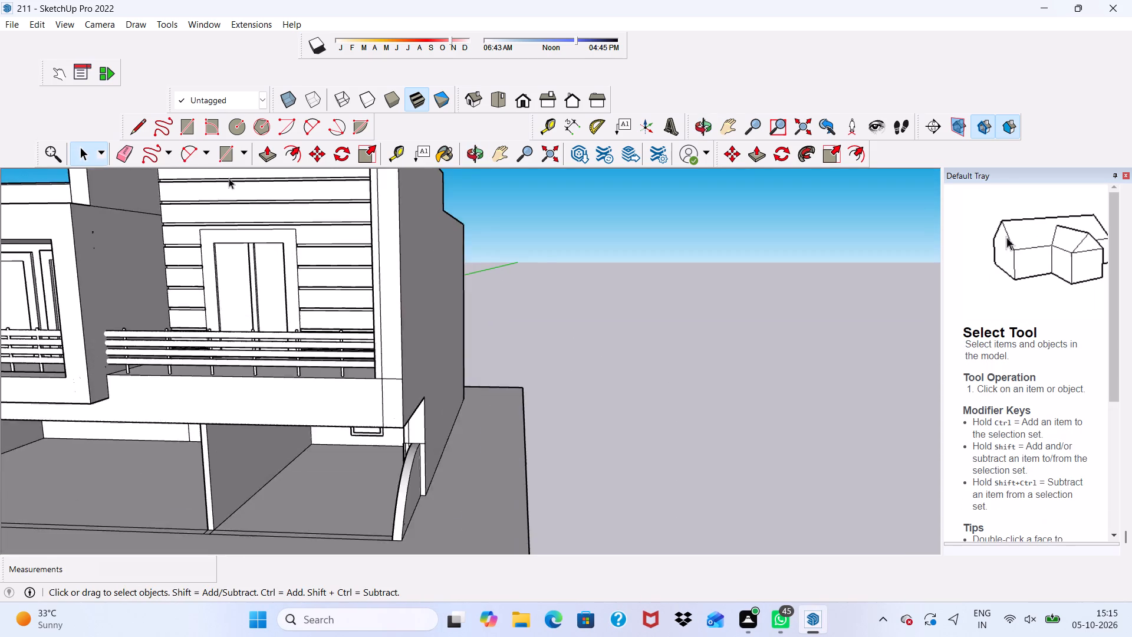
scroll(239, 186, "down", 4)
middle_click_drag(302, 221, 185, 241)
scroll(97, 118, "up", 4)
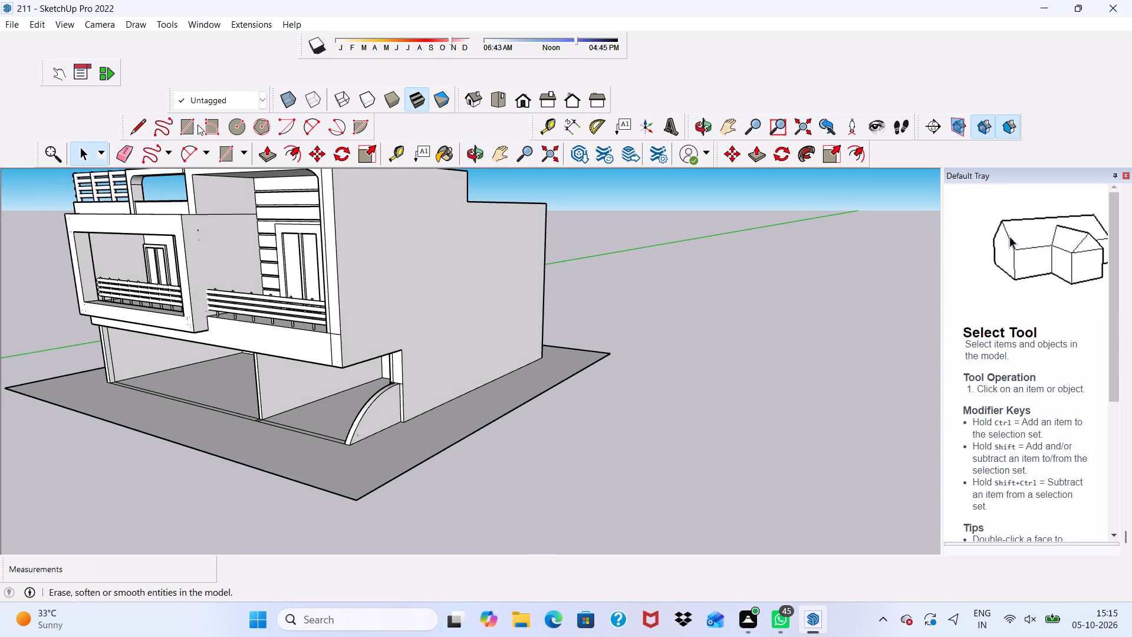
left_click(124, 152)
scroll(261, 201, "up", 4)
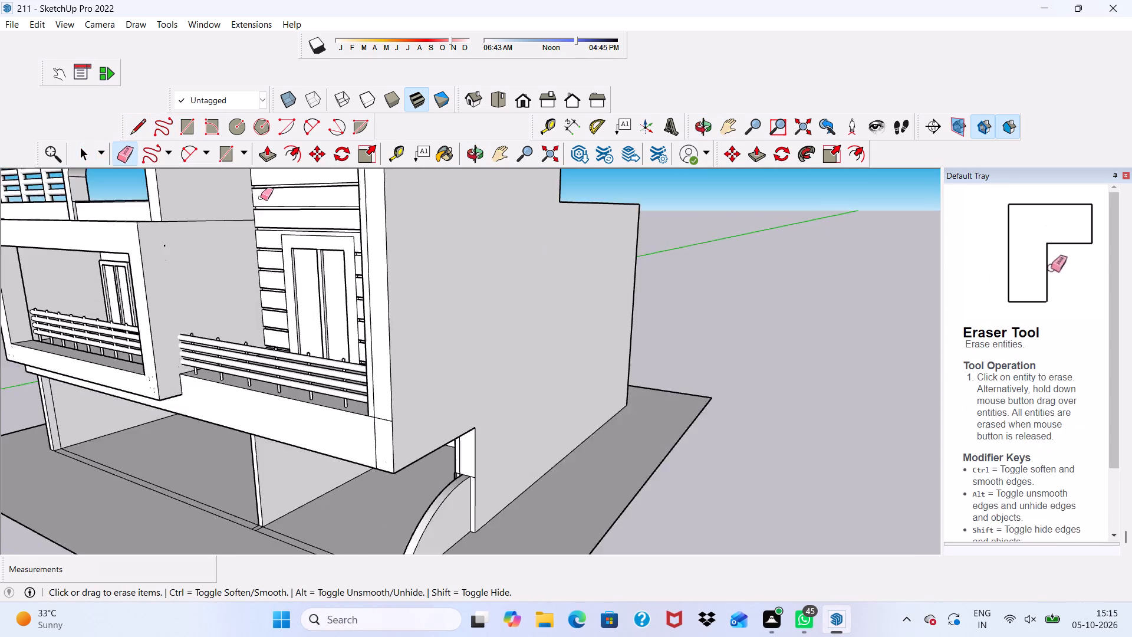
scroll(261, 198, "up", 6)
left_click_drag(228, 221, 232, 244)
scroll(98, 299, "up", 5)
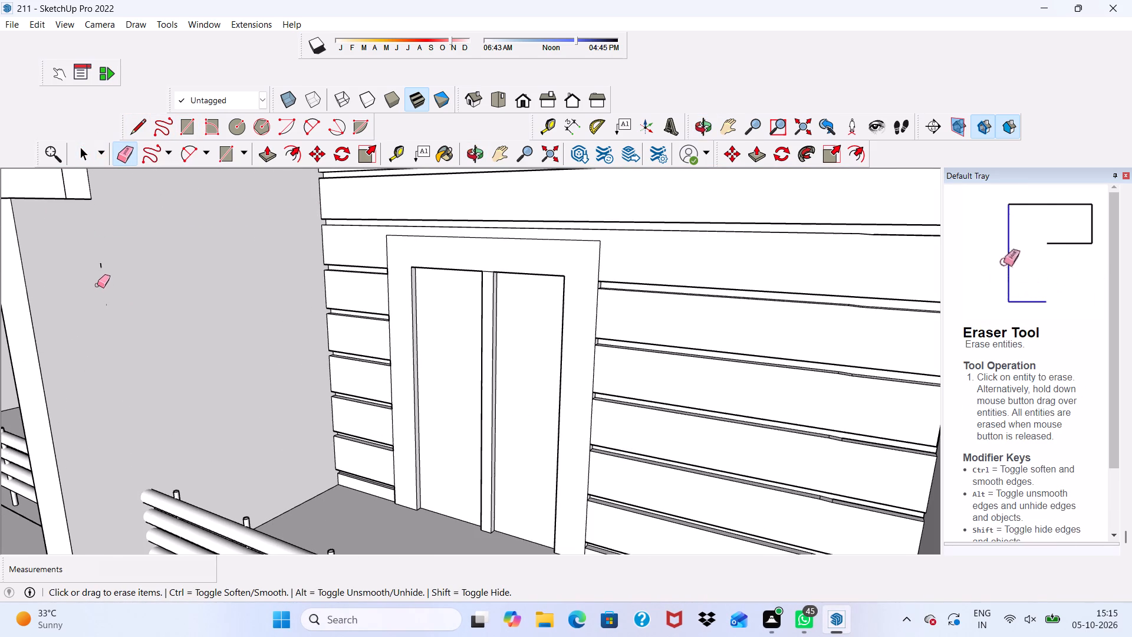
left_click_drag(101, 264, 104, 308)
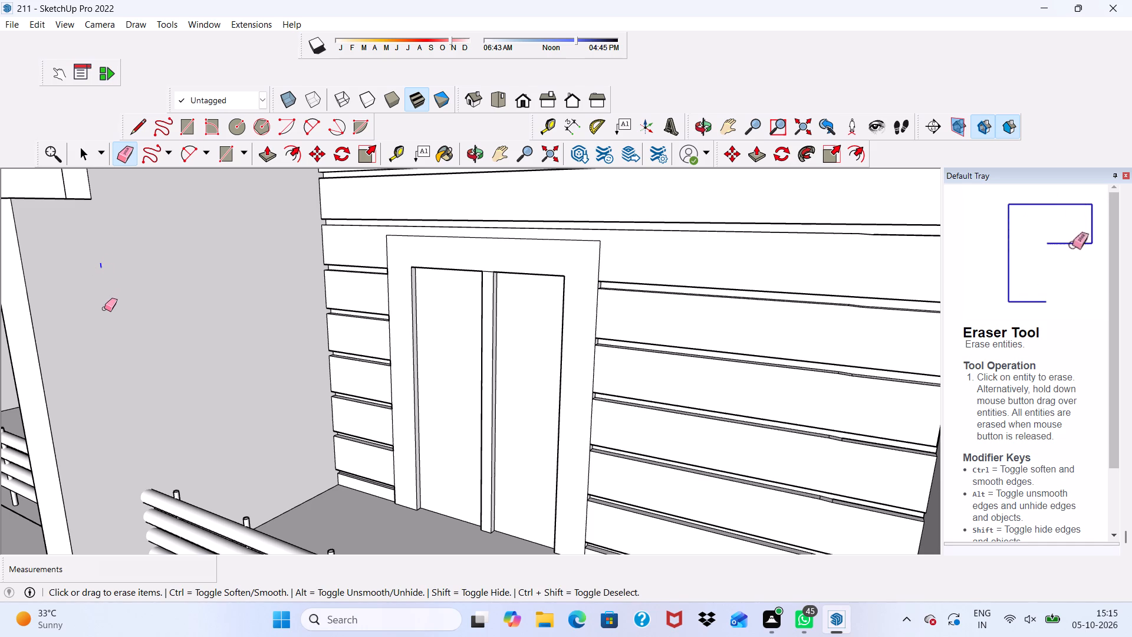
left_click_drag(104, 308, 104, 308)
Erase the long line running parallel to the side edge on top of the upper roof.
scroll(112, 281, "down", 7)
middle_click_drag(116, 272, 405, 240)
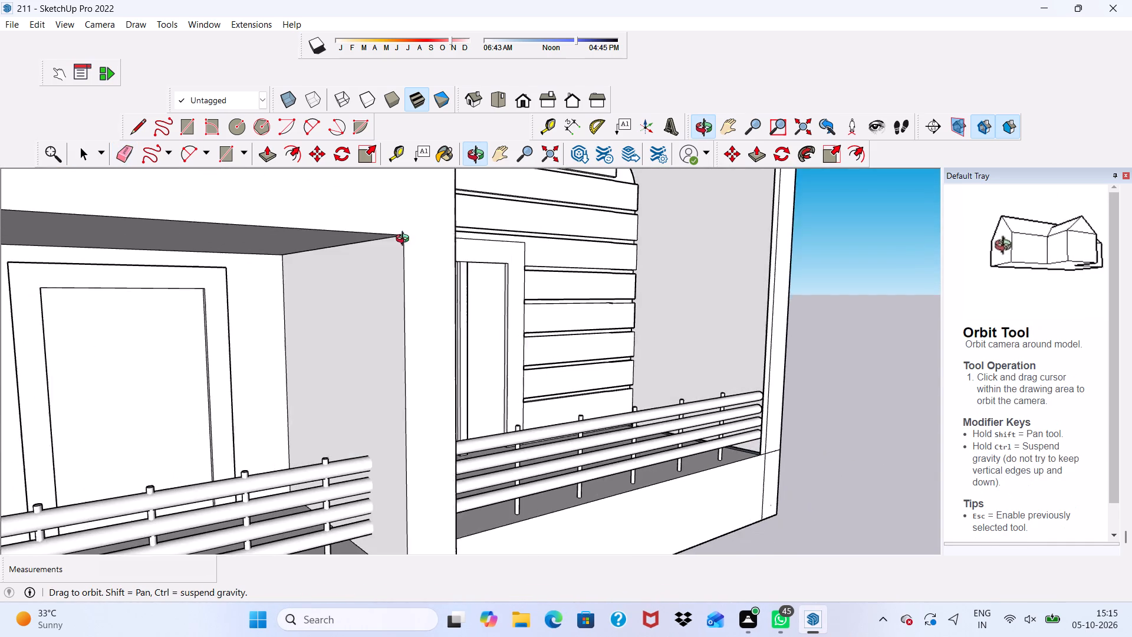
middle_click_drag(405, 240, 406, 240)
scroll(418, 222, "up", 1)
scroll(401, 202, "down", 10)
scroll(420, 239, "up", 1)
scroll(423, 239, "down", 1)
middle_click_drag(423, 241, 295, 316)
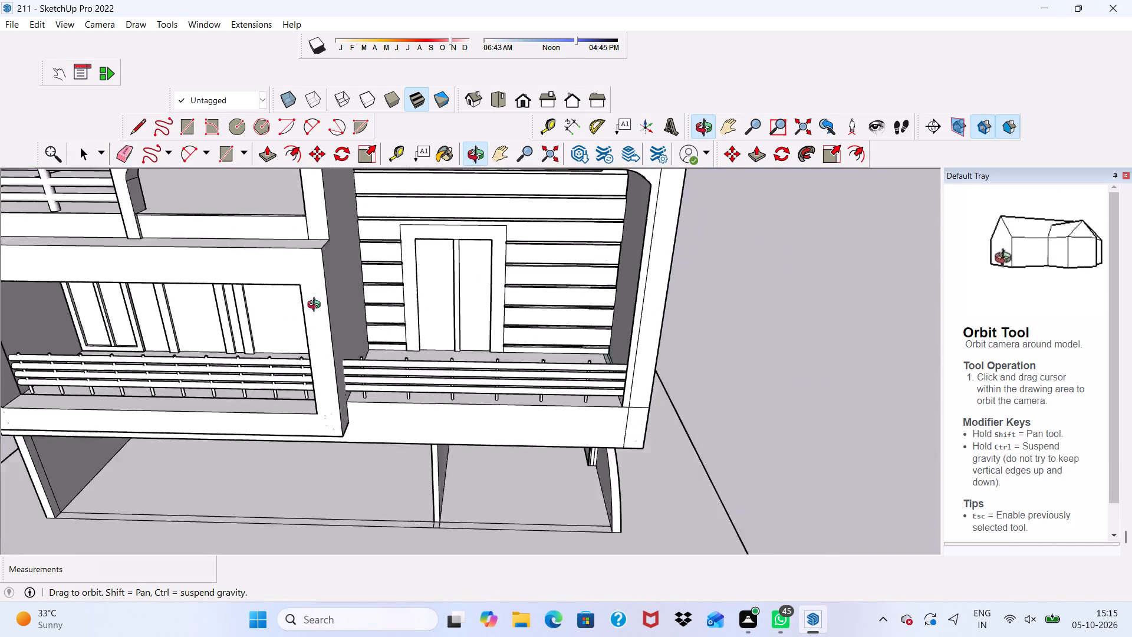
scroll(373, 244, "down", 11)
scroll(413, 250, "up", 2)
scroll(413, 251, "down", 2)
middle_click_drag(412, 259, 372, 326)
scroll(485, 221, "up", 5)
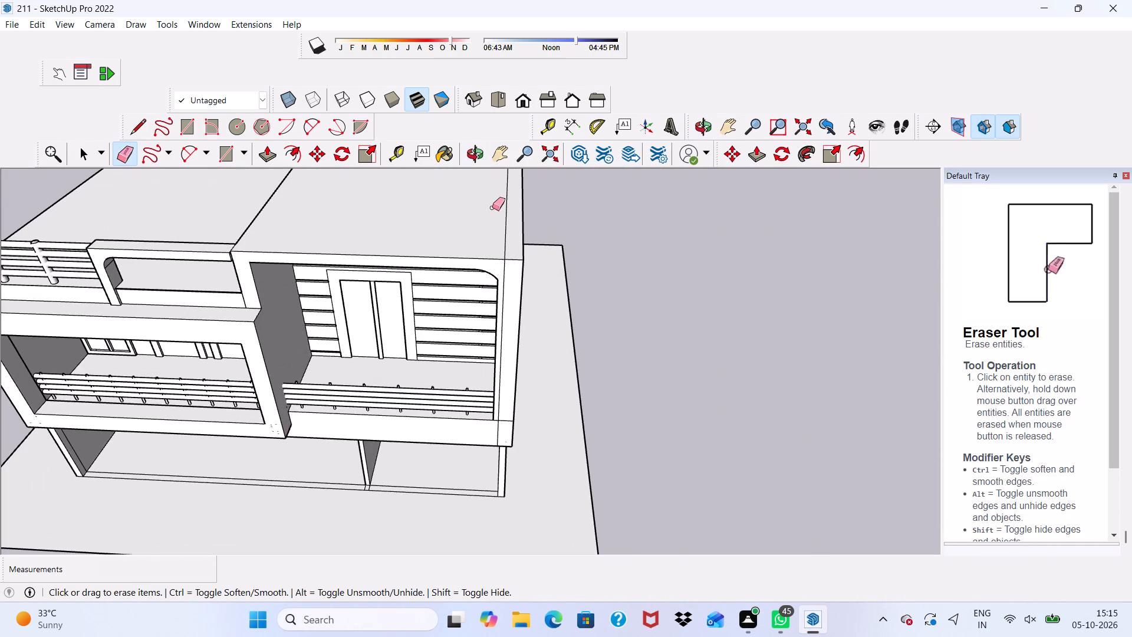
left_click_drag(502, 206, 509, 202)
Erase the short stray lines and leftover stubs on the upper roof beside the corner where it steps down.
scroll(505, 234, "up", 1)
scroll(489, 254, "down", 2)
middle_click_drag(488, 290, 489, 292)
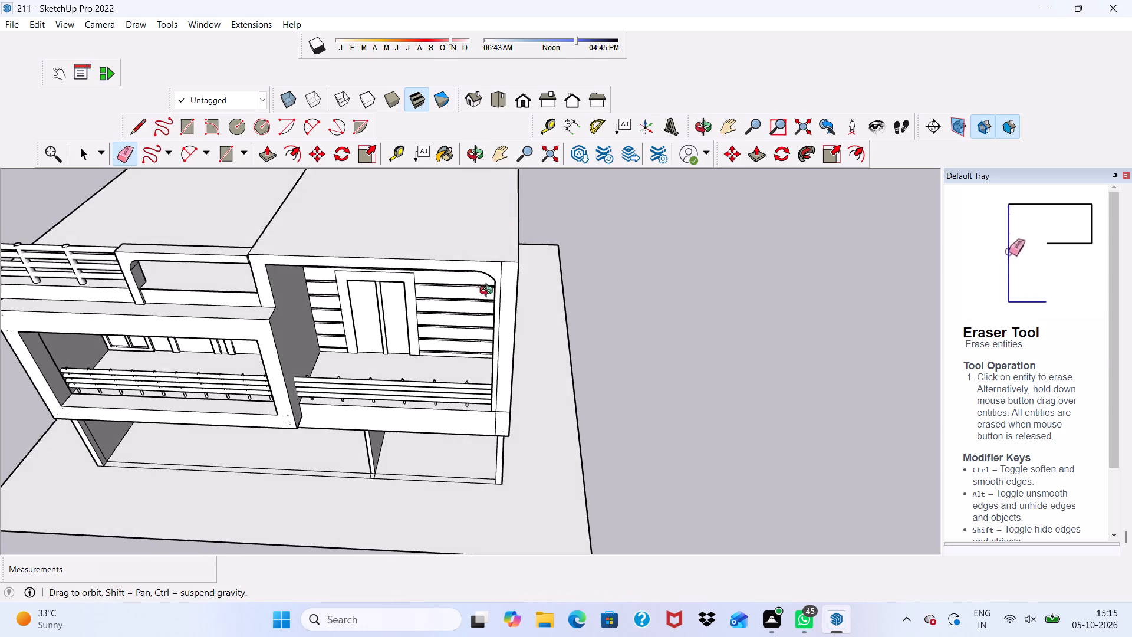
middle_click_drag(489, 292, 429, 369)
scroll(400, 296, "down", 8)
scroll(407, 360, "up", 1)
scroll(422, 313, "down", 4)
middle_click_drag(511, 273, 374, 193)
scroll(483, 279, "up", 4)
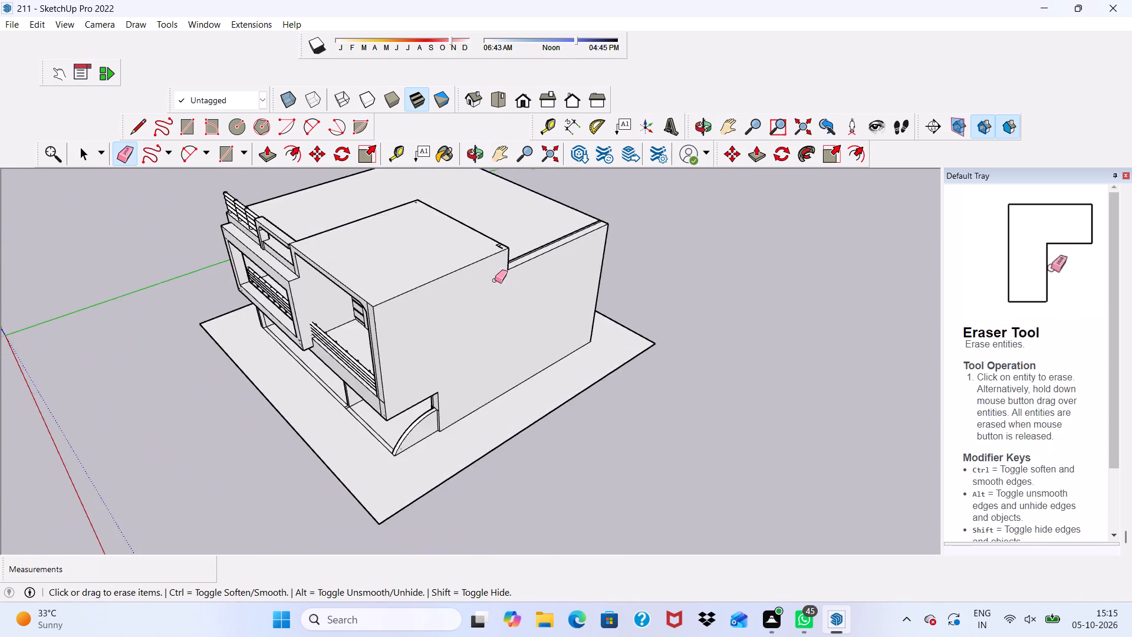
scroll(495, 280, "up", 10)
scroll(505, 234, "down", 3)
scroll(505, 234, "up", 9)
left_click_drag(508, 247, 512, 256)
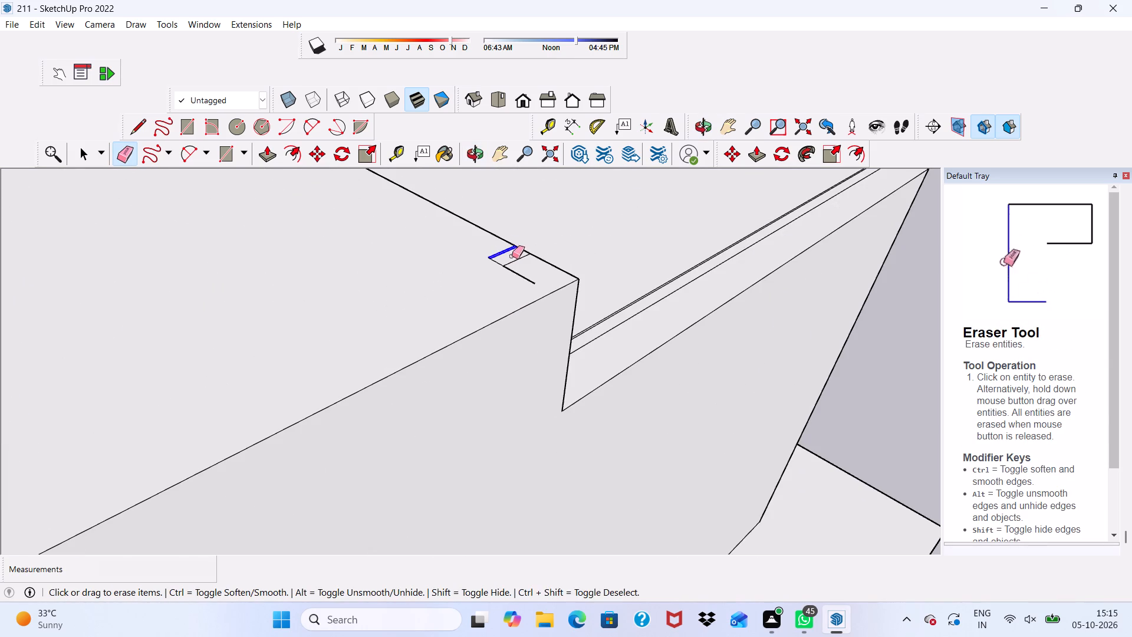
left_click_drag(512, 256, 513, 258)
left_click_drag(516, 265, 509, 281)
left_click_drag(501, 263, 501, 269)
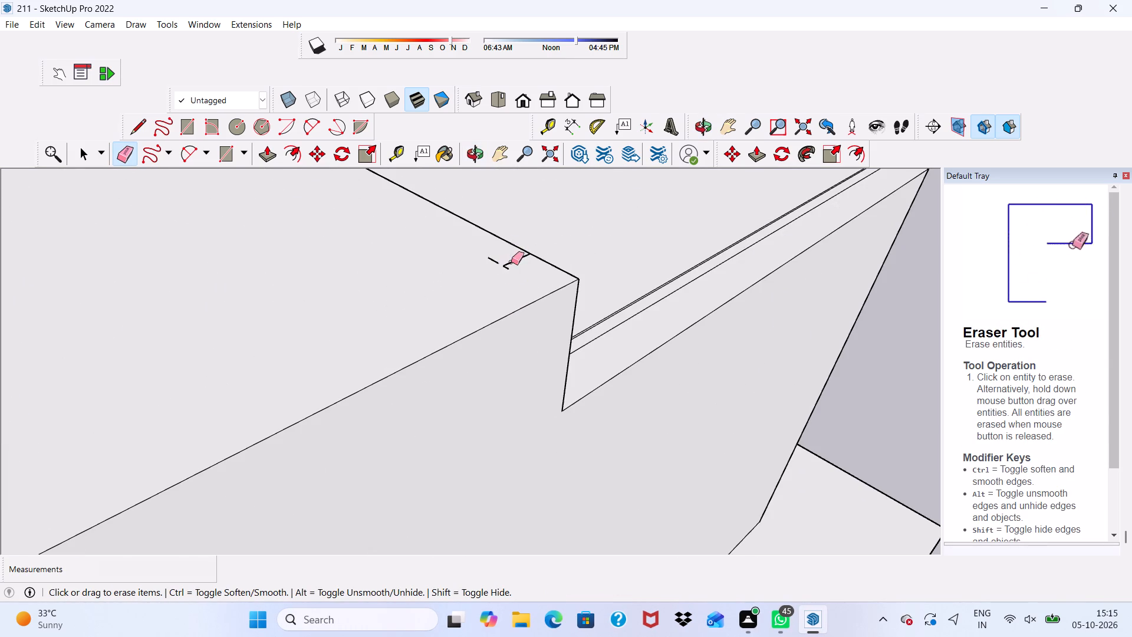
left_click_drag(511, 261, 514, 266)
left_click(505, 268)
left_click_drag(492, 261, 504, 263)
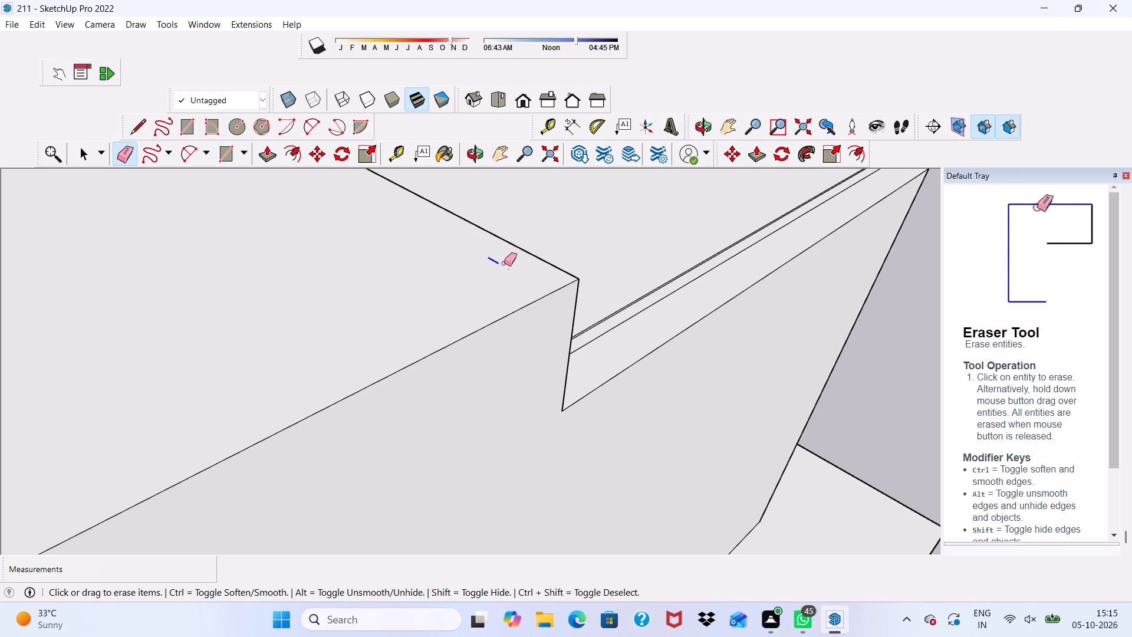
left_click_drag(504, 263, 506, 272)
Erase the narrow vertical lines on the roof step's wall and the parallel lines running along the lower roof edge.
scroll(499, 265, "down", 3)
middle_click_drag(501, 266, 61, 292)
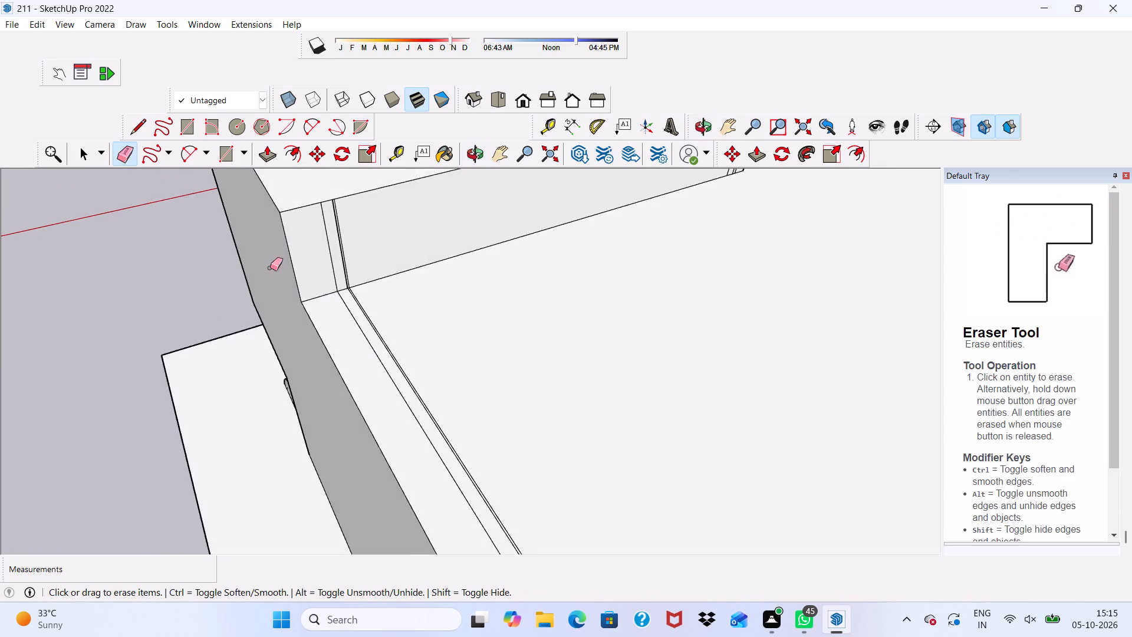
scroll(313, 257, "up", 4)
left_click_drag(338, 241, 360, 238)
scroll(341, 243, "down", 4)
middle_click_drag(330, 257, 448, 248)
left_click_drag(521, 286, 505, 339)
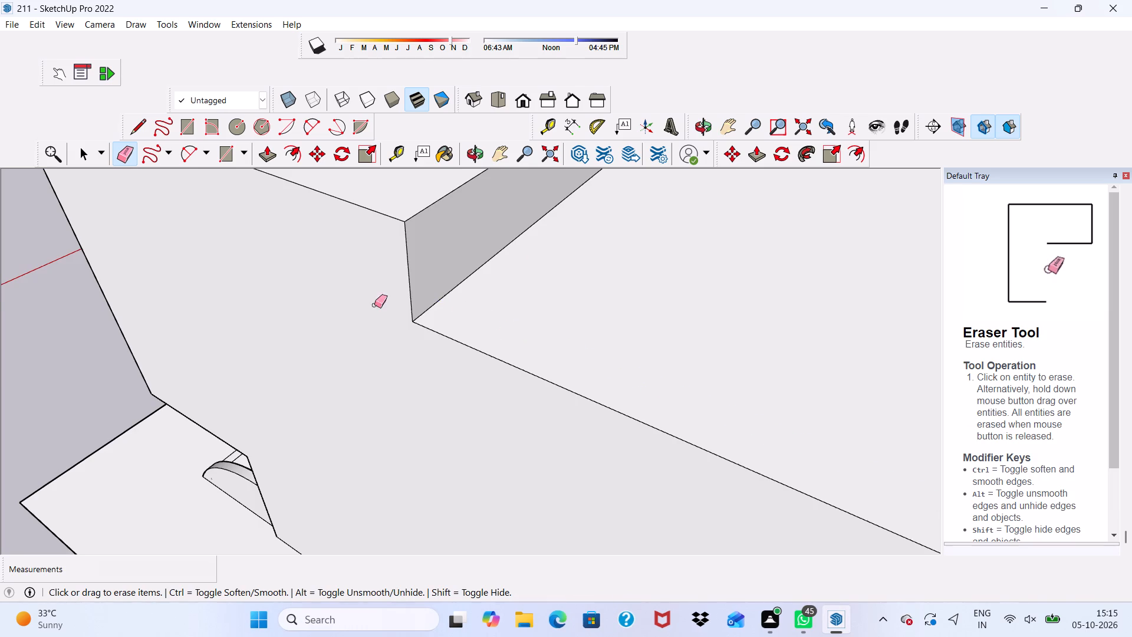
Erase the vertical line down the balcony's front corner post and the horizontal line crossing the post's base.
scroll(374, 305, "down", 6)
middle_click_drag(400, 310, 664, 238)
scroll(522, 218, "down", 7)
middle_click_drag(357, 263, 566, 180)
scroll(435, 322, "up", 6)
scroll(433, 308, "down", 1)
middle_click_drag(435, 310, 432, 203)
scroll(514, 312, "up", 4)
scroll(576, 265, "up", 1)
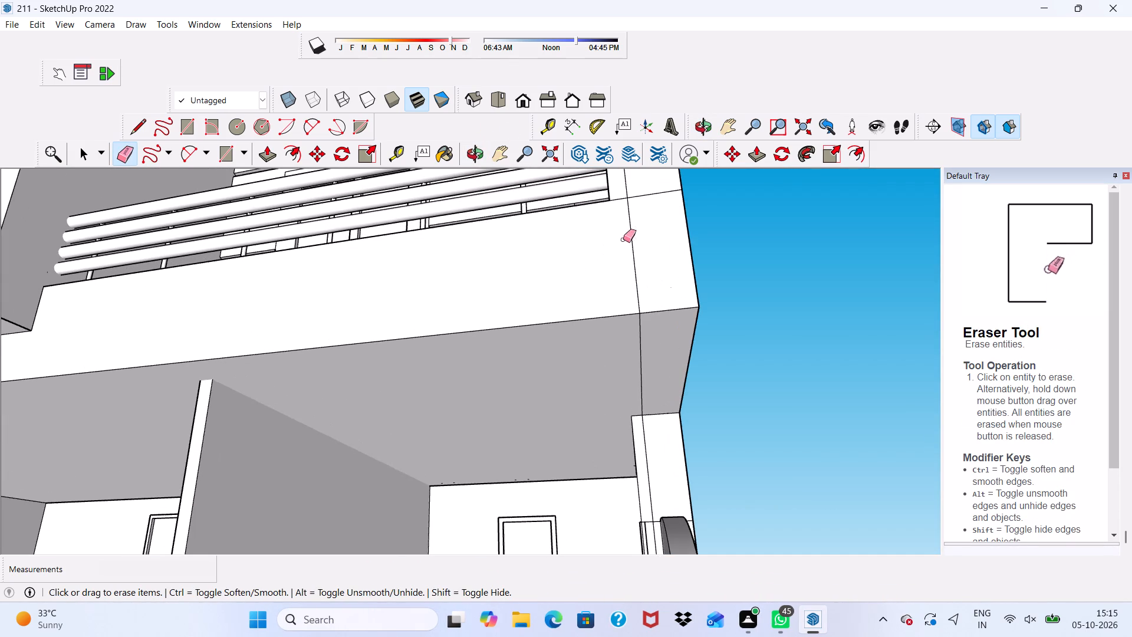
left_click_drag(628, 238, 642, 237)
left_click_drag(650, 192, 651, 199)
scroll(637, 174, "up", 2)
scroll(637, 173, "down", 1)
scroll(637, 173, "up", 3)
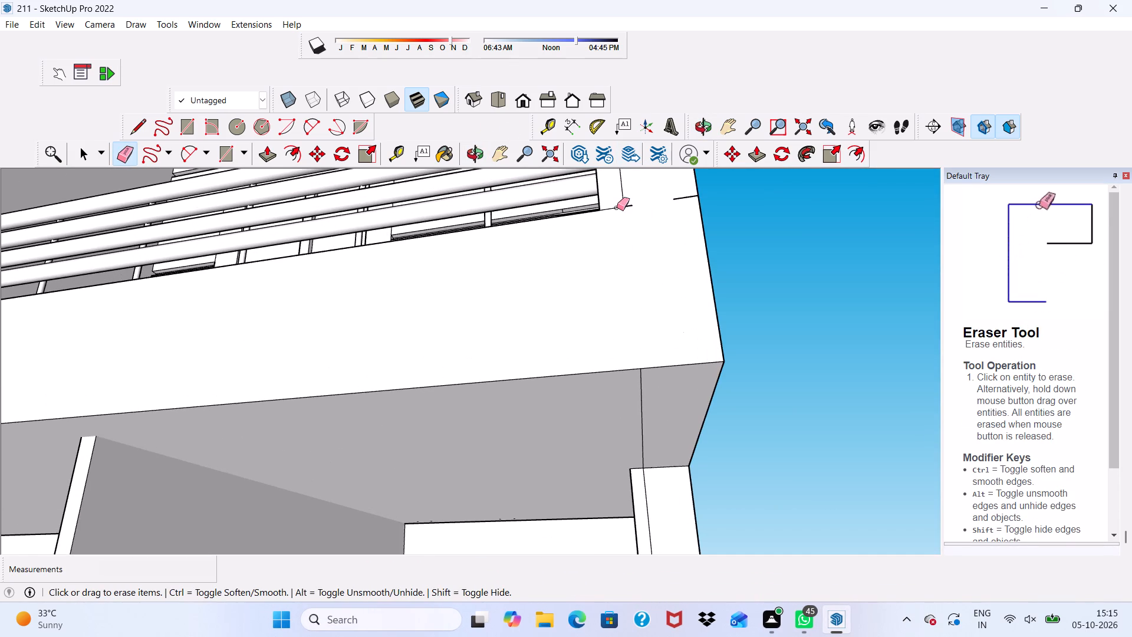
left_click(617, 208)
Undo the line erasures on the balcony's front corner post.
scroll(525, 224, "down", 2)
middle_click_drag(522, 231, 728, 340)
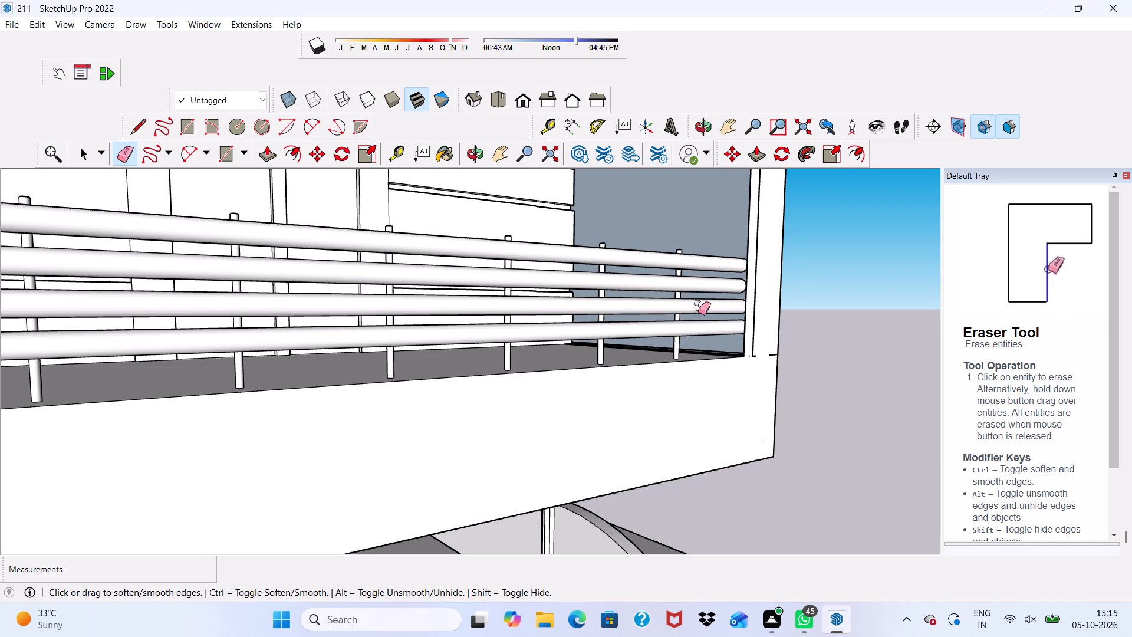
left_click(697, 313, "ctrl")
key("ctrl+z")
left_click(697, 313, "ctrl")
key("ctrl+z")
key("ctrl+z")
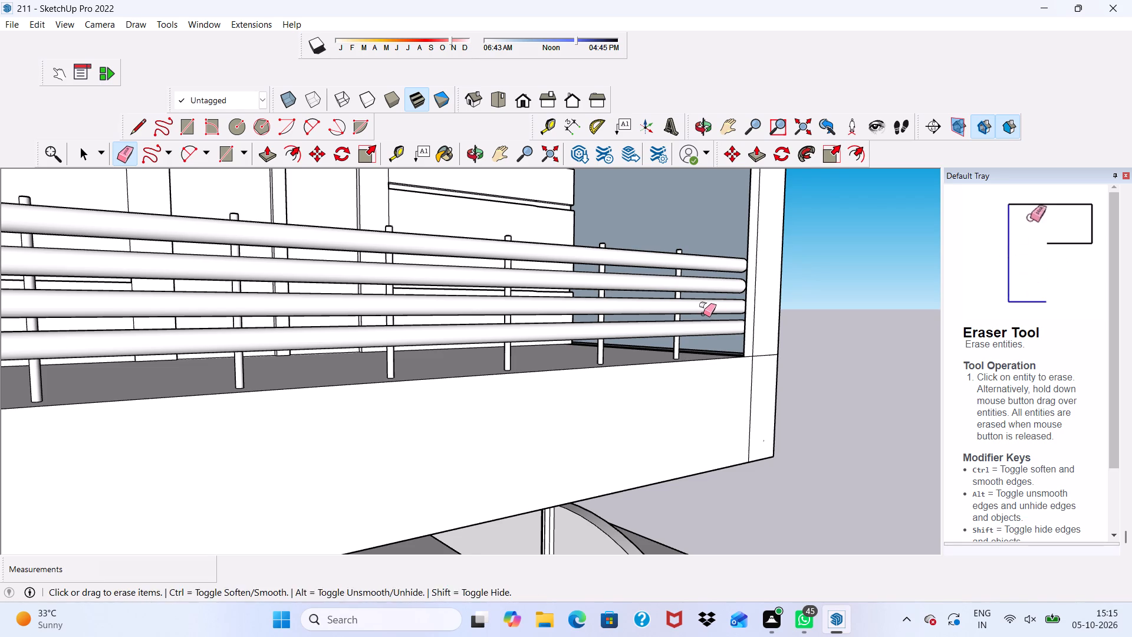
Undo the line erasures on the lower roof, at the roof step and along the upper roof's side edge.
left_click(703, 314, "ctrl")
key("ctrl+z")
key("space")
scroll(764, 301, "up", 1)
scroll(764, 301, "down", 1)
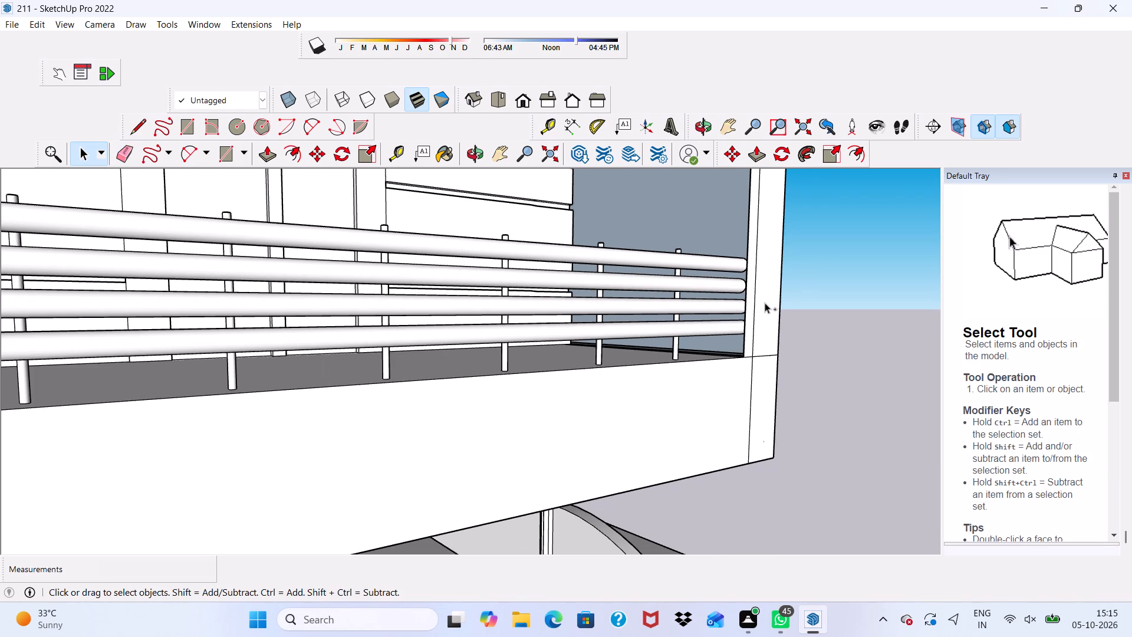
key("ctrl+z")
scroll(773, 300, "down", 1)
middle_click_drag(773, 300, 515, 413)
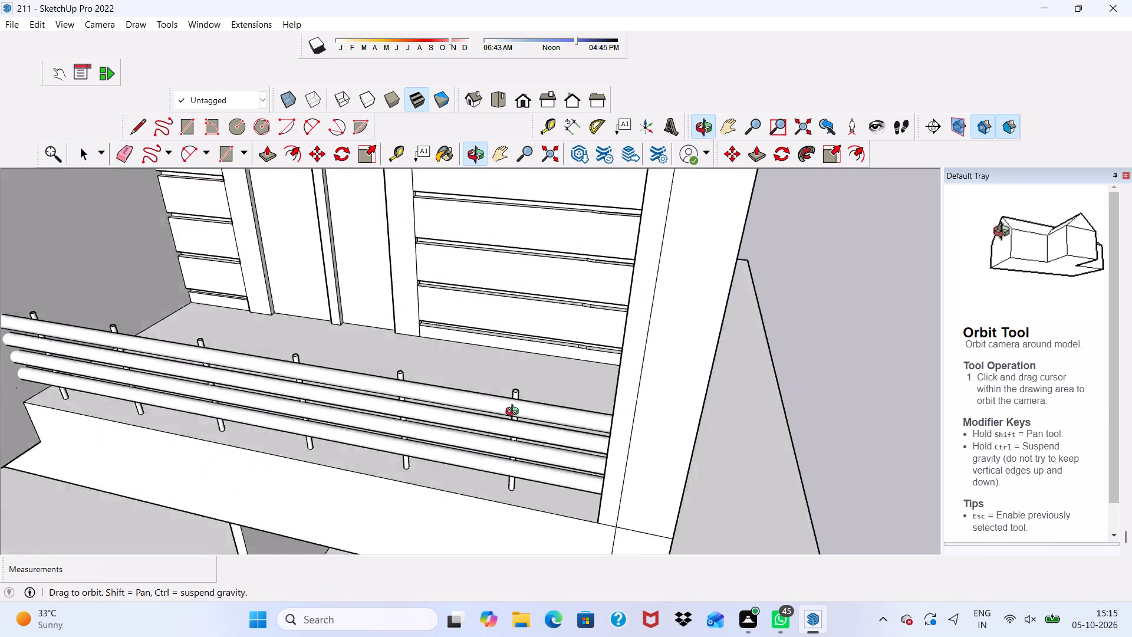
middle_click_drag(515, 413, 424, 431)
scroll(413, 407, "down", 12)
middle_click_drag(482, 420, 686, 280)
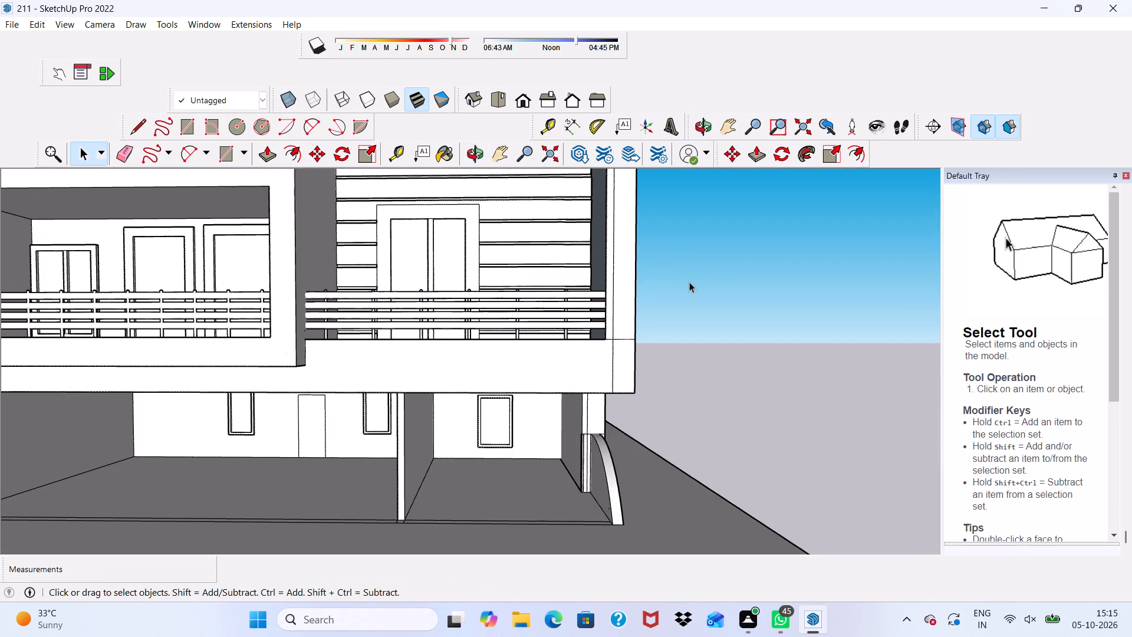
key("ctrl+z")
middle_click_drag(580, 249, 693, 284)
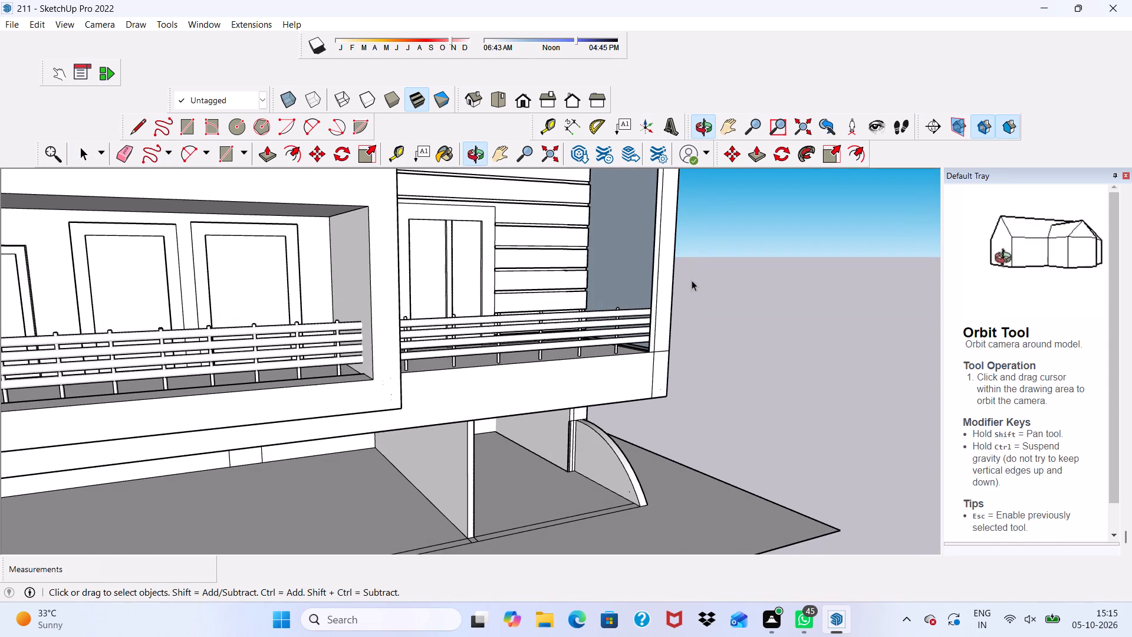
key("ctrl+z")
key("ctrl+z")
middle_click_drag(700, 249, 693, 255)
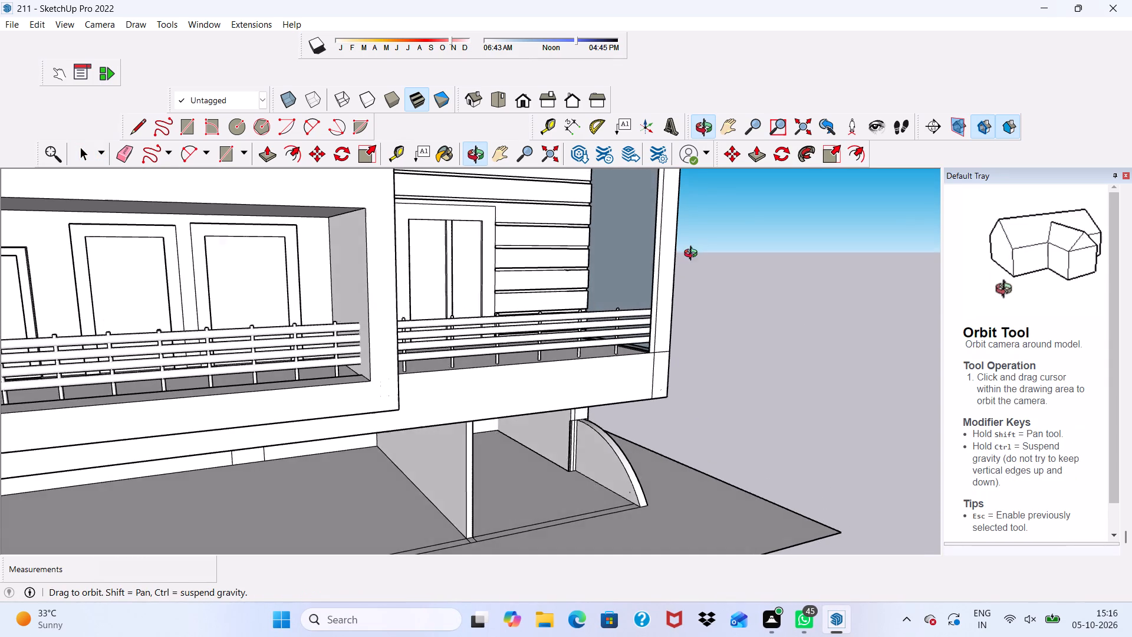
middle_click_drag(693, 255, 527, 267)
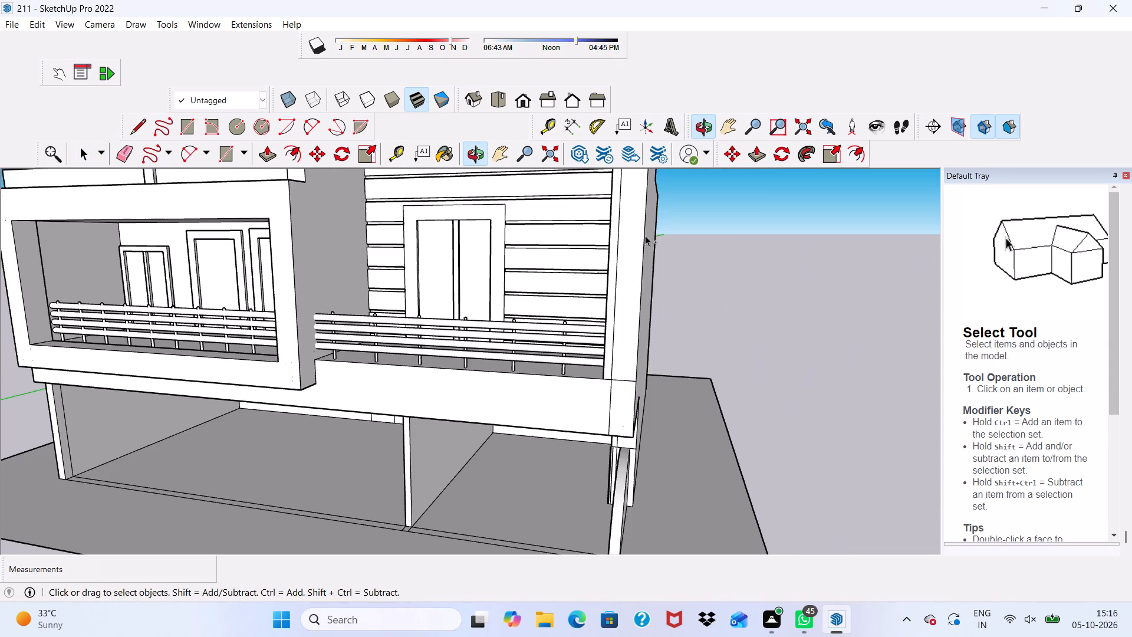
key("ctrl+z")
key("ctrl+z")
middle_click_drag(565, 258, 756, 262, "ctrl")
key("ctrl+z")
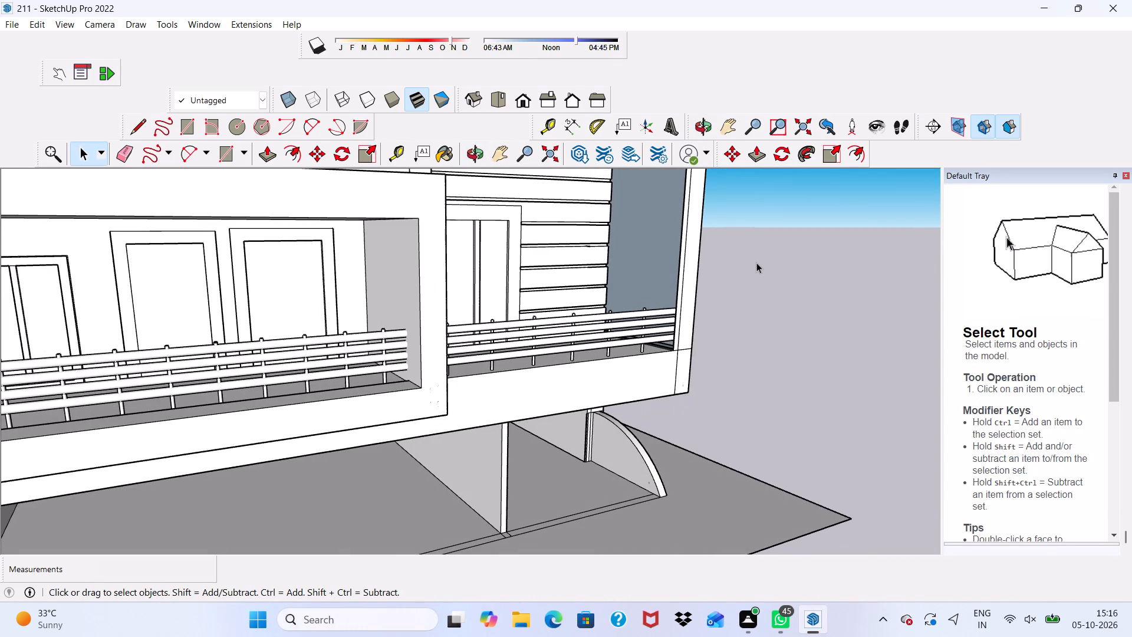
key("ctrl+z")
Examine the balcony corner post, the upper roof edge and the roof step from several angles.
left_click_drag(755, 263, 733, 271, "ctrl")
middle_click_drag(722, 272, 356, 429)
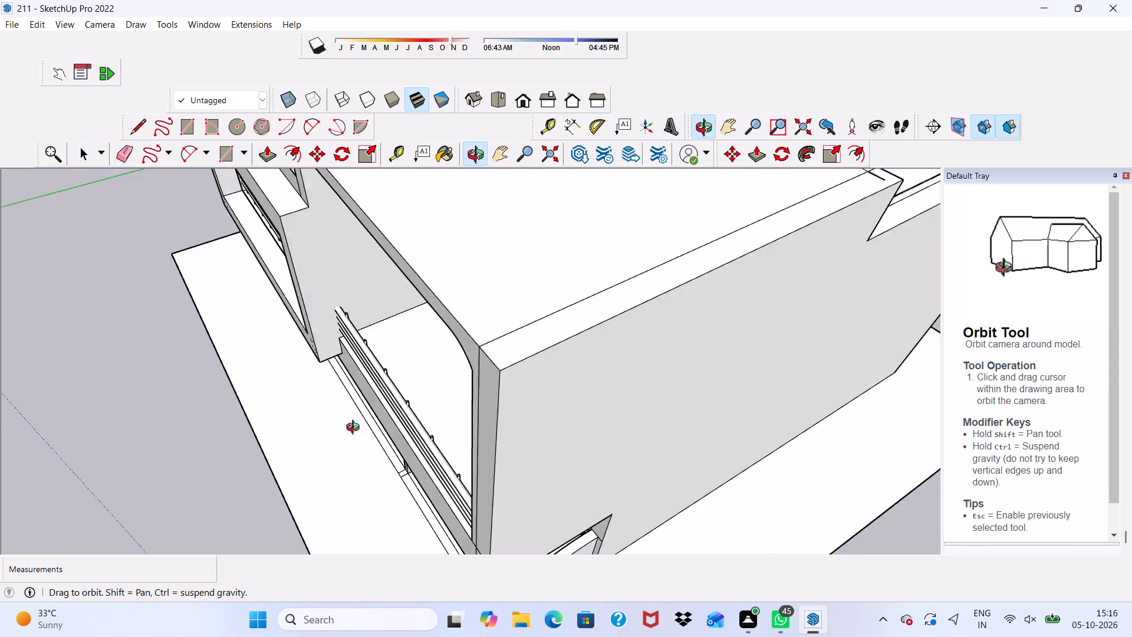
middle_click_drag(356, 429, 330, 419)
scroll(506, 367, "up", 1)
scroll(476, 347, "down", 4)
middle_click_drag(442, 367, 679, 291)
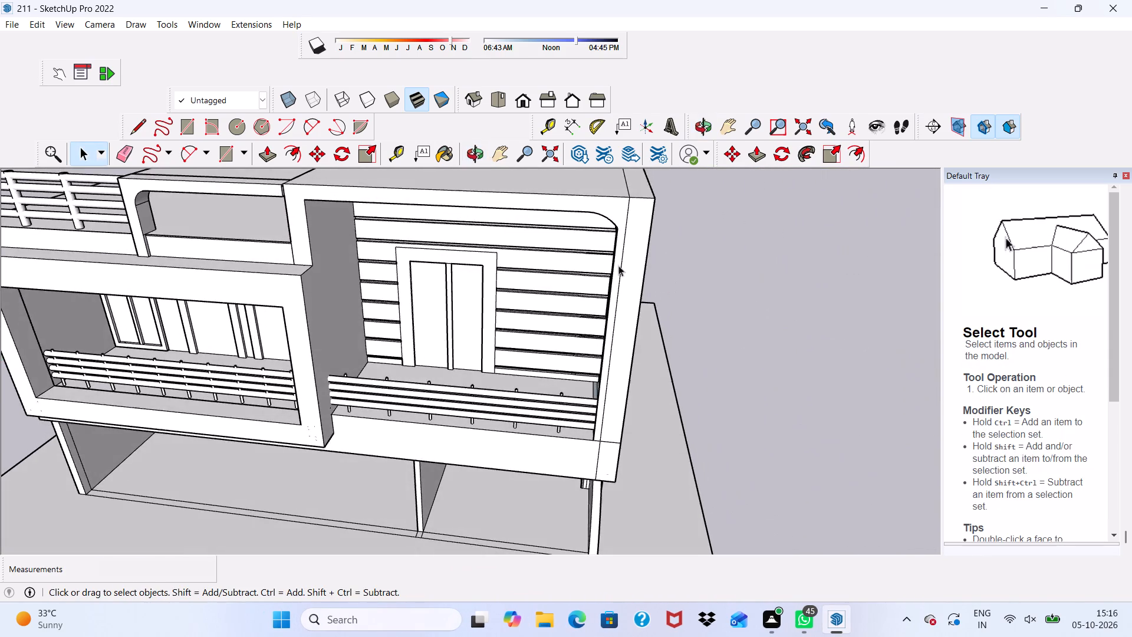
scroll(572, 232, "up", 2)
scroll(577, 216, "down", 2)
middle_click_drag(702, 231, 157, 266)
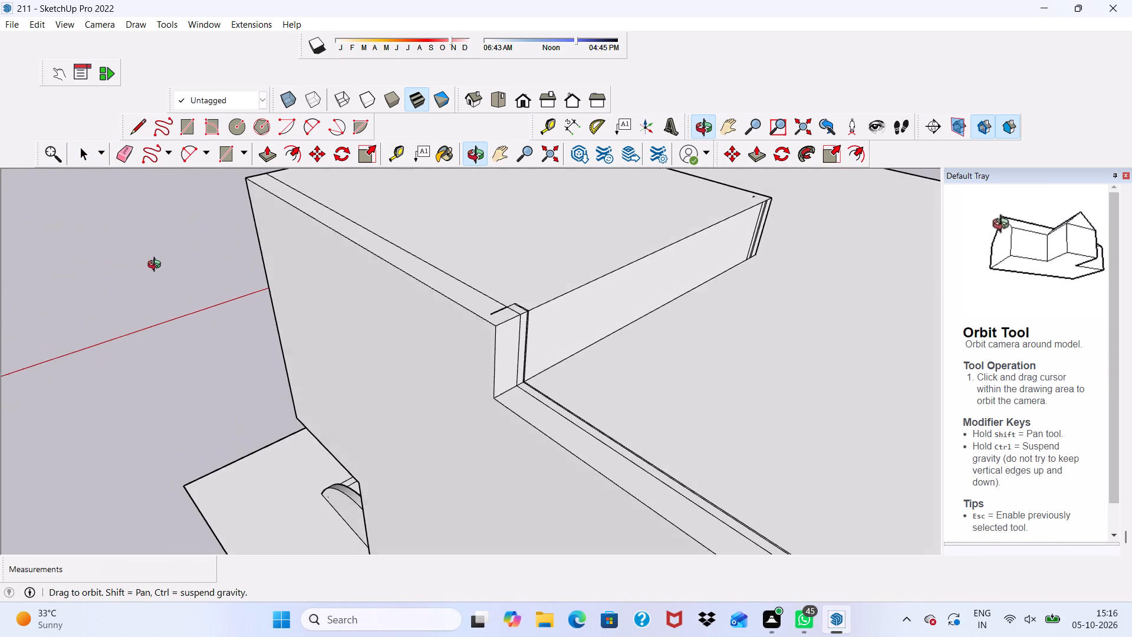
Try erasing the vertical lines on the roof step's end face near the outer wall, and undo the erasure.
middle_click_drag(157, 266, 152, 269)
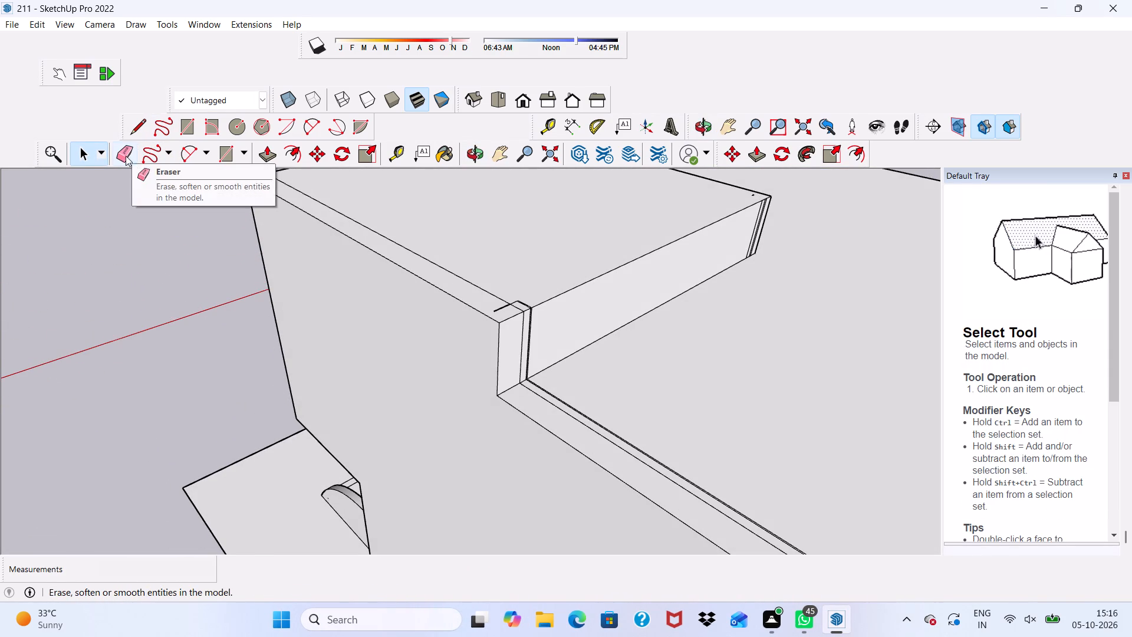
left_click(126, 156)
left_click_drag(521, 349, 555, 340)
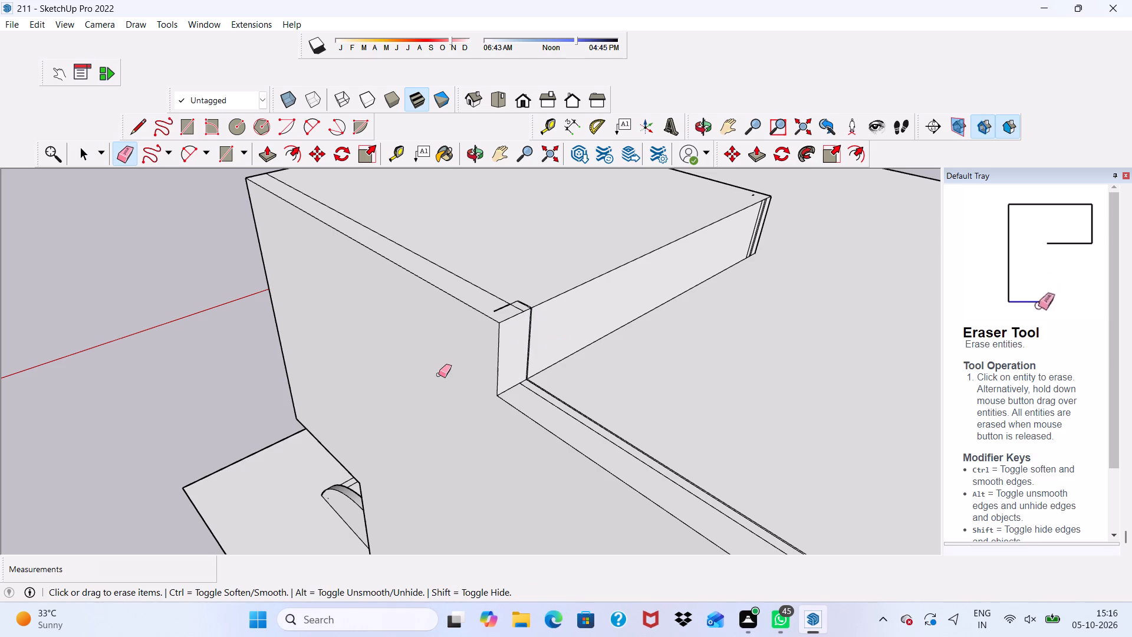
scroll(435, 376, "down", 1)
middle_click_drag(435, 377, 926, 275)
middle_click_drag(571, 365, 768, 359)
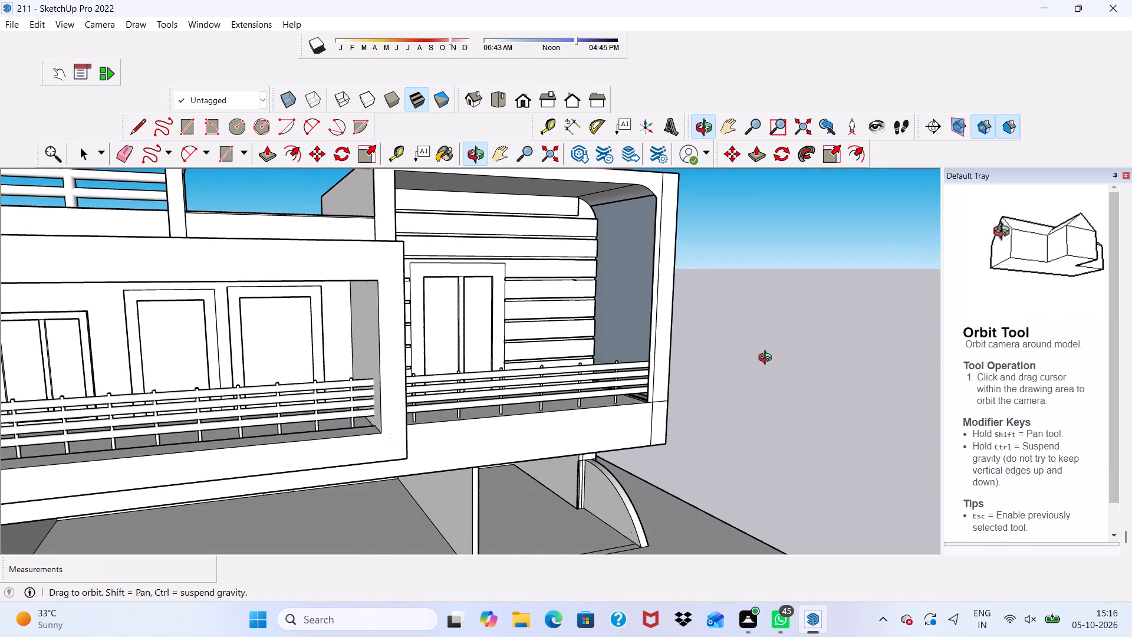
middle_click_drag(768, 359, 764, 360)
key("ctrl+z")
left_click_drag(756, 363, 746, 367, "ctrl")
Erase the stray vertical line on the roof step's end face near the outer wall.
middle_click_drag(693, 346, 0, 442)
scroll(389, 416, "up", 7)
scroll(485, 349, "down", 3)
scroll(584, 244, "up", 5)
left_click_drag(588, 239, 633, 222)
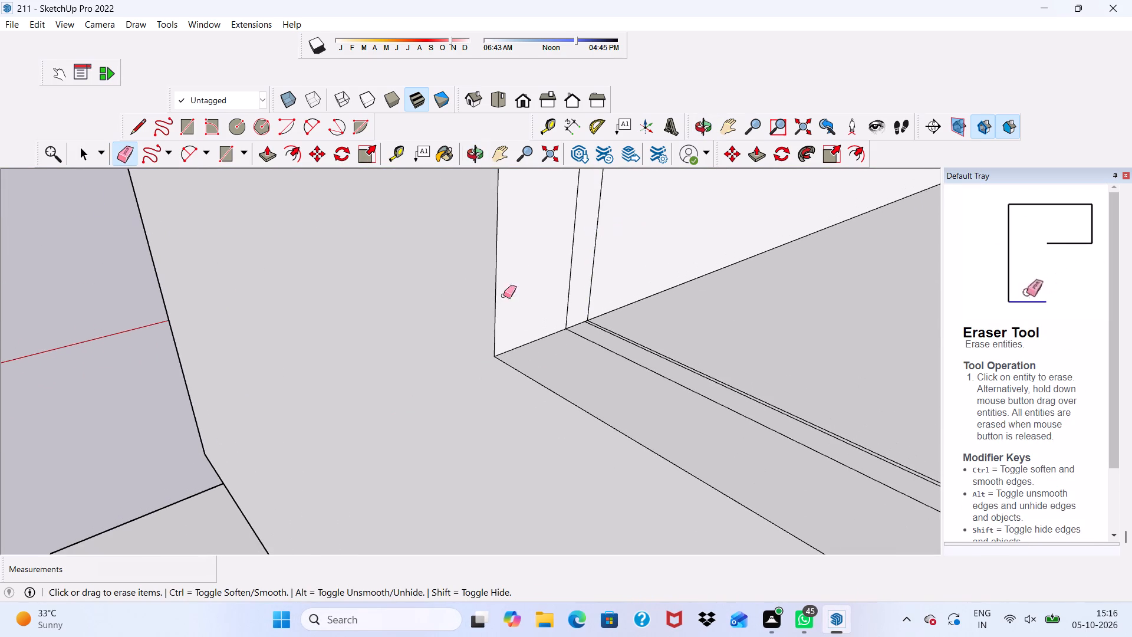
Examine the slatted-wall balcony, its corner post and the facade in the front view.
middle_click_drag(448, 316, 1084, 188)
middle_click_drag(483, 305, 572, 290)
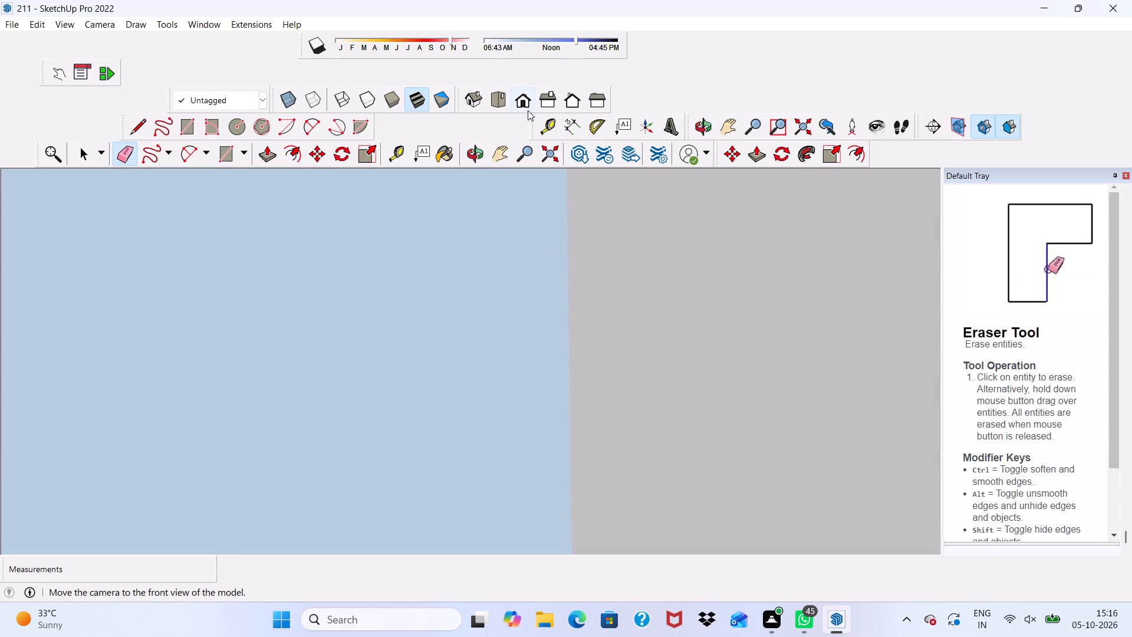
left_click(526, 103)
scroll(512, 155, "down", 11)
scroll(350, 242, "up", 1)
scroll(418, 137, "down", 7)
scroll(526, 153, "up", 1)
scroll(526, 166, "down", 1)
scroll(531, 180, "up", 1)
scroll(534, 211, "down", 9)
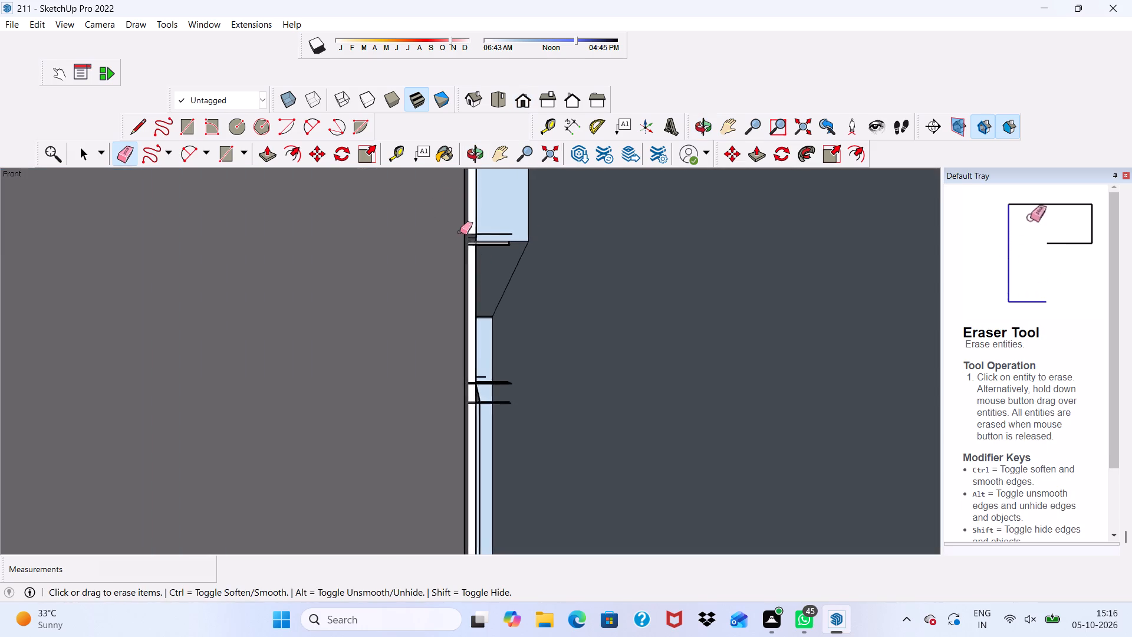
scroll(460, 232, "down", 4)
left_click(528, 96)
scroll(469, 217, "down", 3)
middle_click_drag(444, 257, 578, 262)
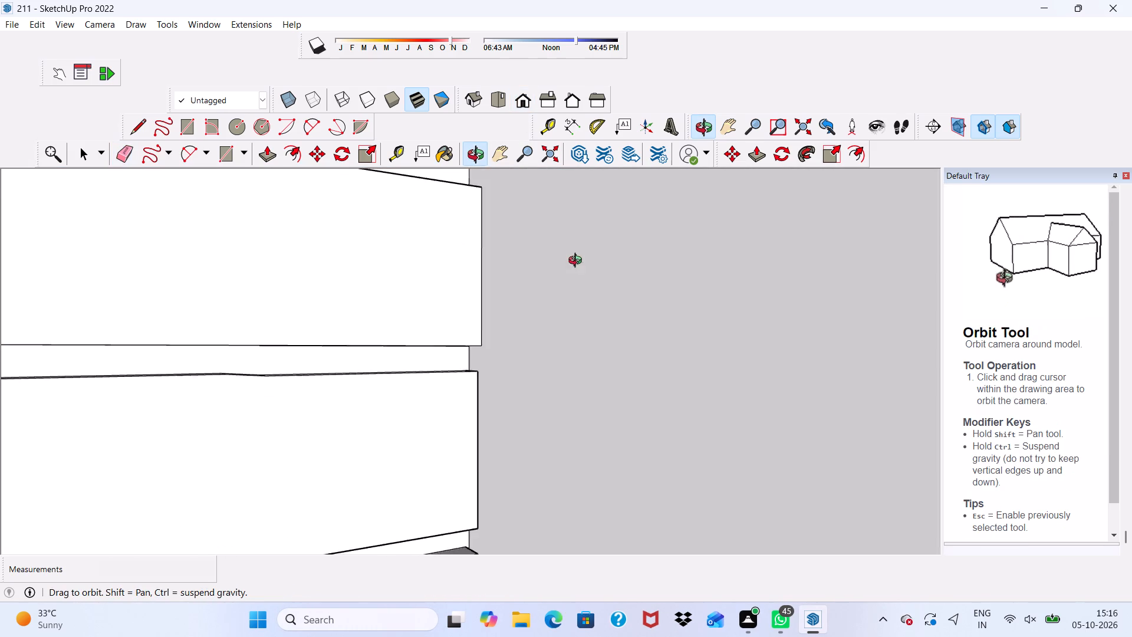
middle_click_drag(578, 262, 420, 302)
scroll(351, 255, "down", 2)
scroll(389, 271, "up", 3)
scroll(399, 272, "down", 3)
scroll(501, 250, "up", 2)
scroll(506, 254, "down", 2)
scroll(460, 212, "up", 1)
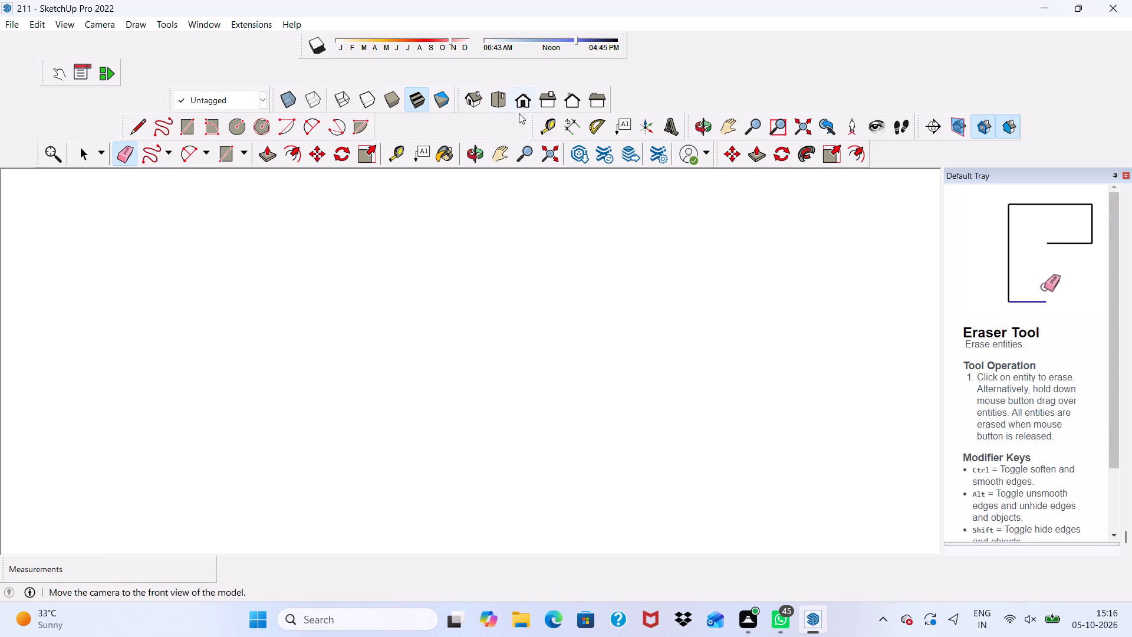
left_click(520, 103)
scroll(50, 337, "down", 12)
scroll(10, 457, "up", 5)
scroll(3, 479, "down", 12)
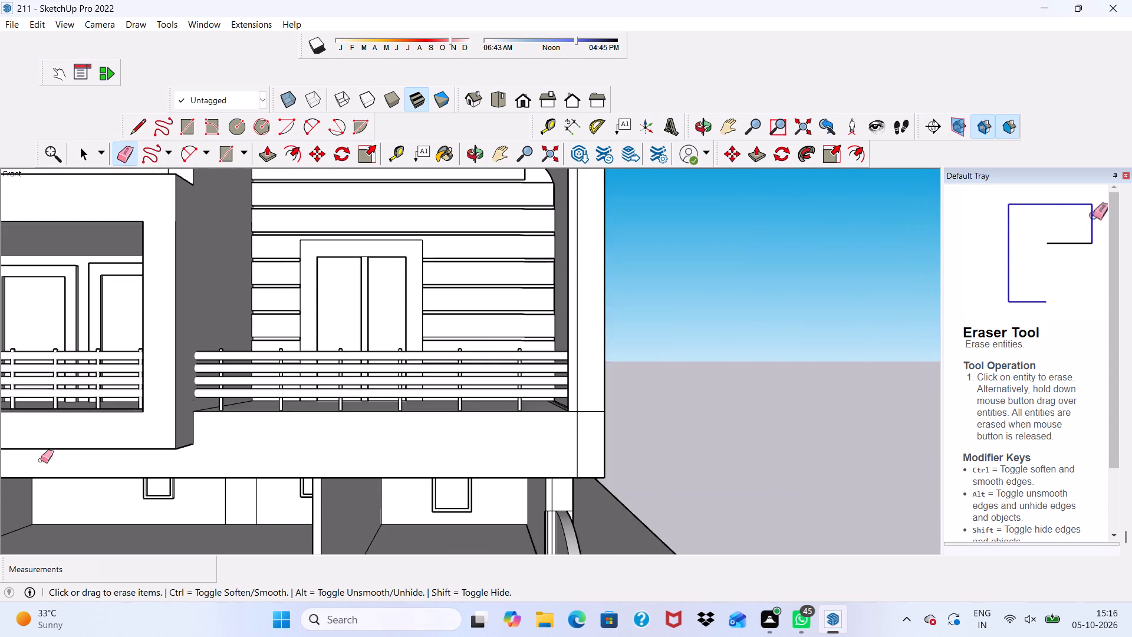
scroll(74, 426, "down", 6)
Erase the line running parallel to the lower roof's side edge from the roof step.
middle_click_drag(215, 432, 0, 570)
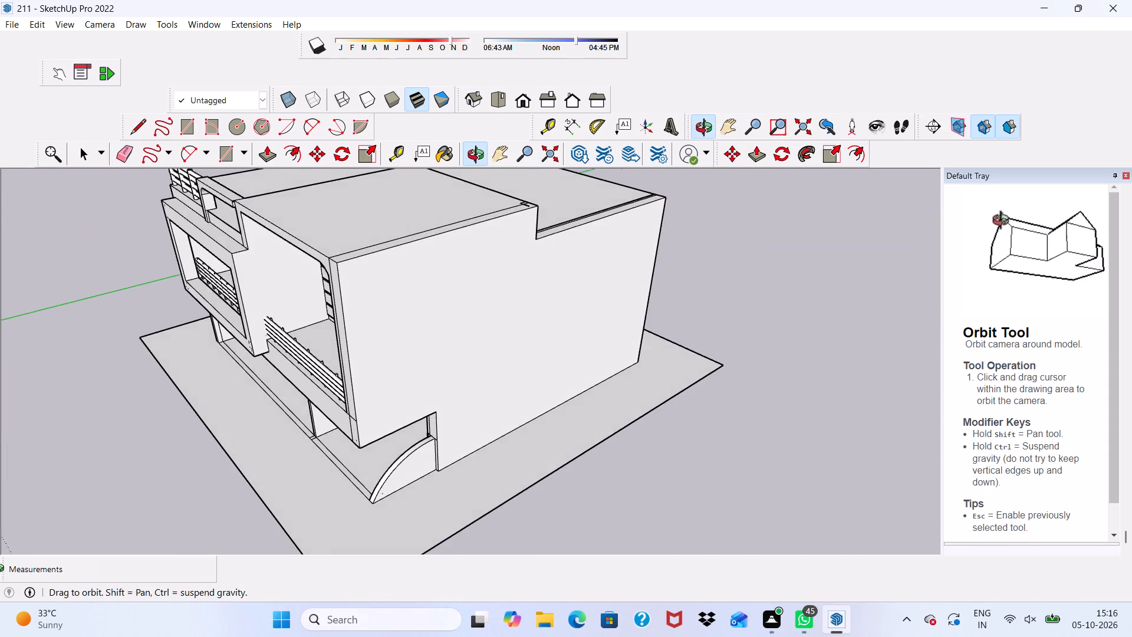
middle_click_drag(0, 570, 0, 568)
scroll(427, 355, "up", 4)
scroll(481, 270, "down", 9)
middle_click_drag(436, 332, 64, 448)
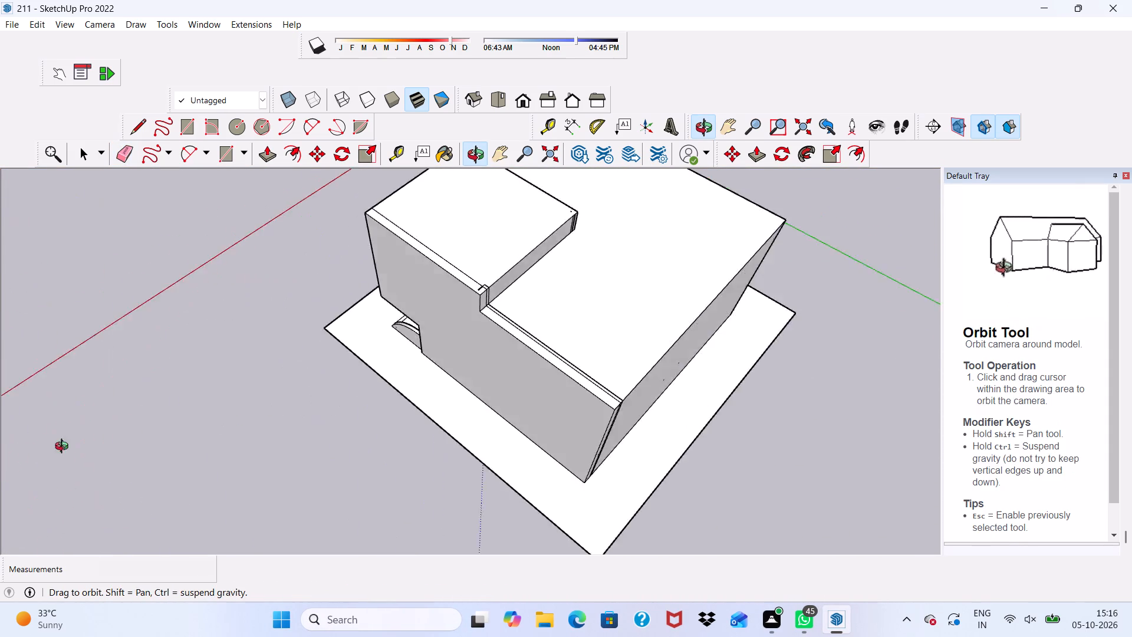
middle_click_drag(64, 448, 21, 454)
scroll(532, 347, "up", 5)
left_click_drag(499, 382, 493, 393)
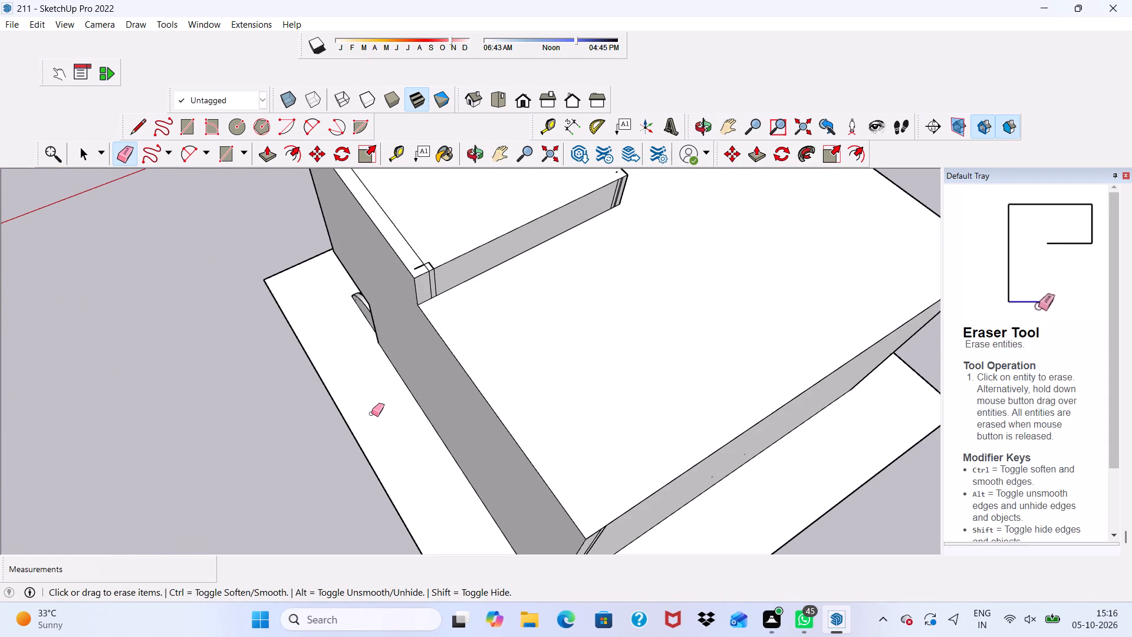
Push/Pull the slatted-wall balcony's inner side wall face inward by about 1' 5 15/16" to the corner post's inner edge.
middle_click_drag(386, 409, 878, 283)
middle_click_drag(361, 369, 8, 447)
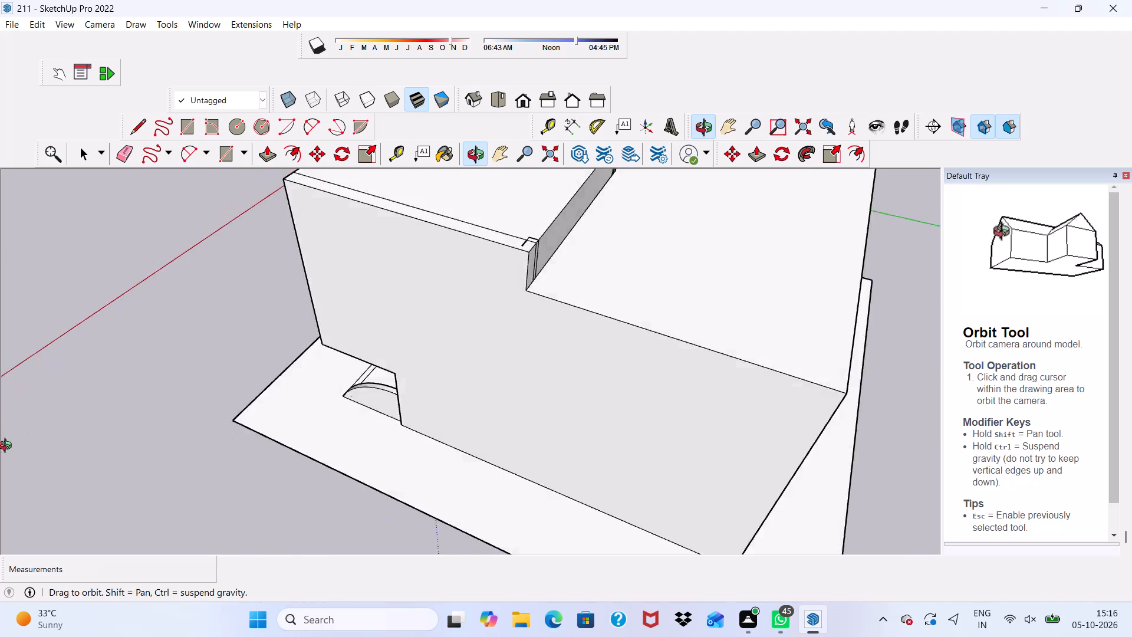
middle_click_drag(8, 447, 562, 333)
scroll(305, 408, "up", 4)
key("space")
middle_click_drag(339, 388, 460, 389)
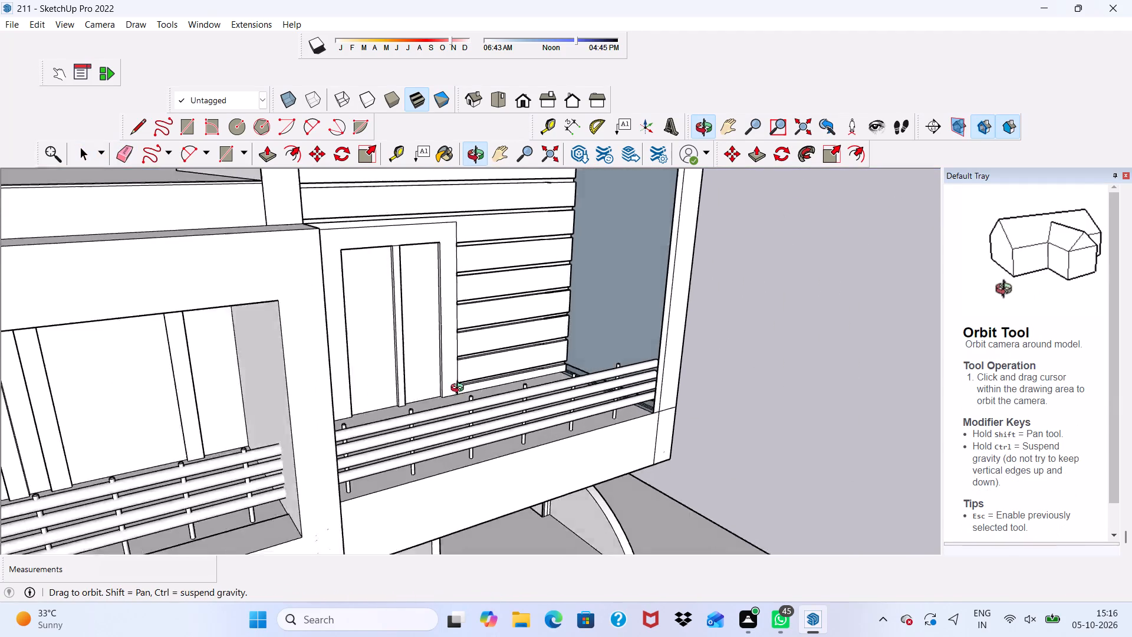
middle_click_drag(460, 389, 516, 389)
left_click(620, 263)
left_click(609, 261)
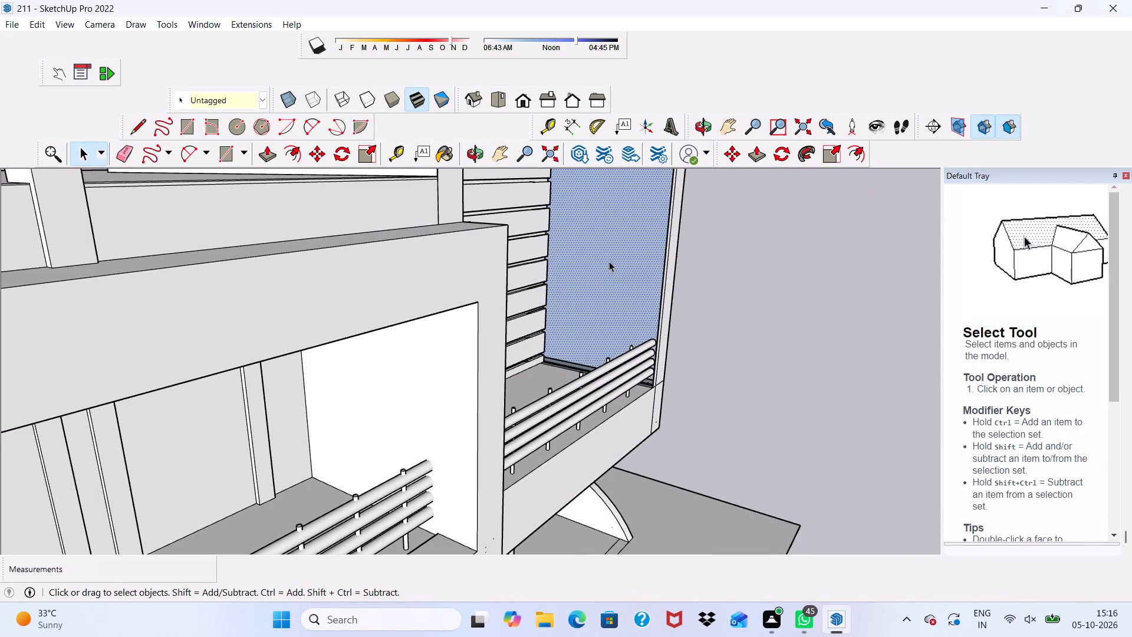
left_click(264, 156)
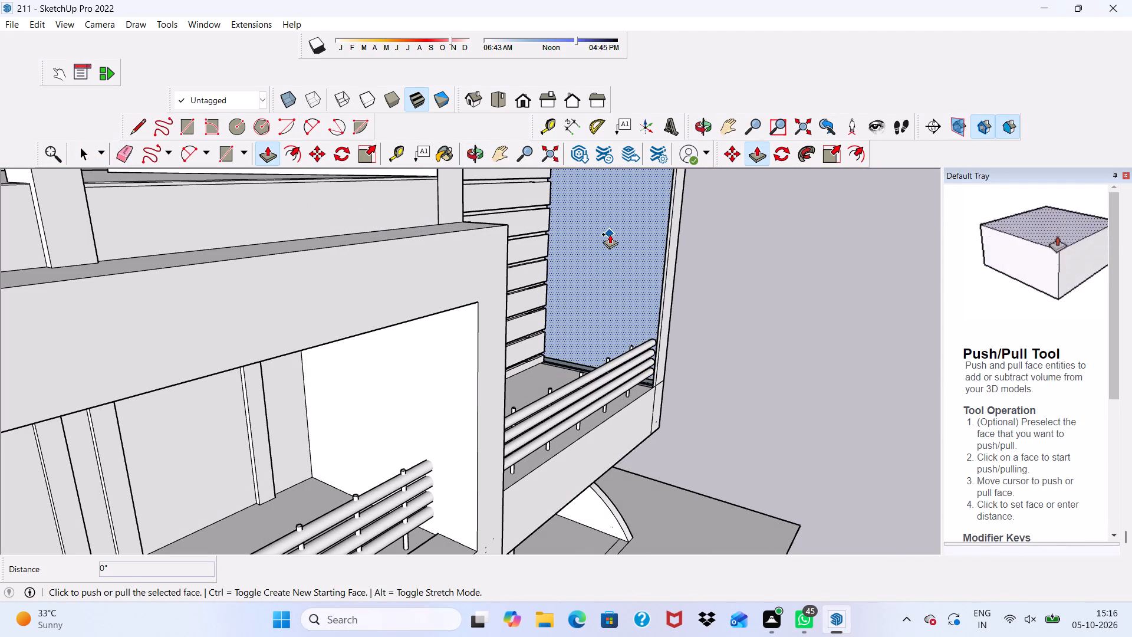
left_click(610, 234)
scroll(567, 225, "down", 2)
scroll(567, 225, "up", 1)
scroll(572, 221, "down", 4)
middle_click_drag(586, 214, 632, 196)
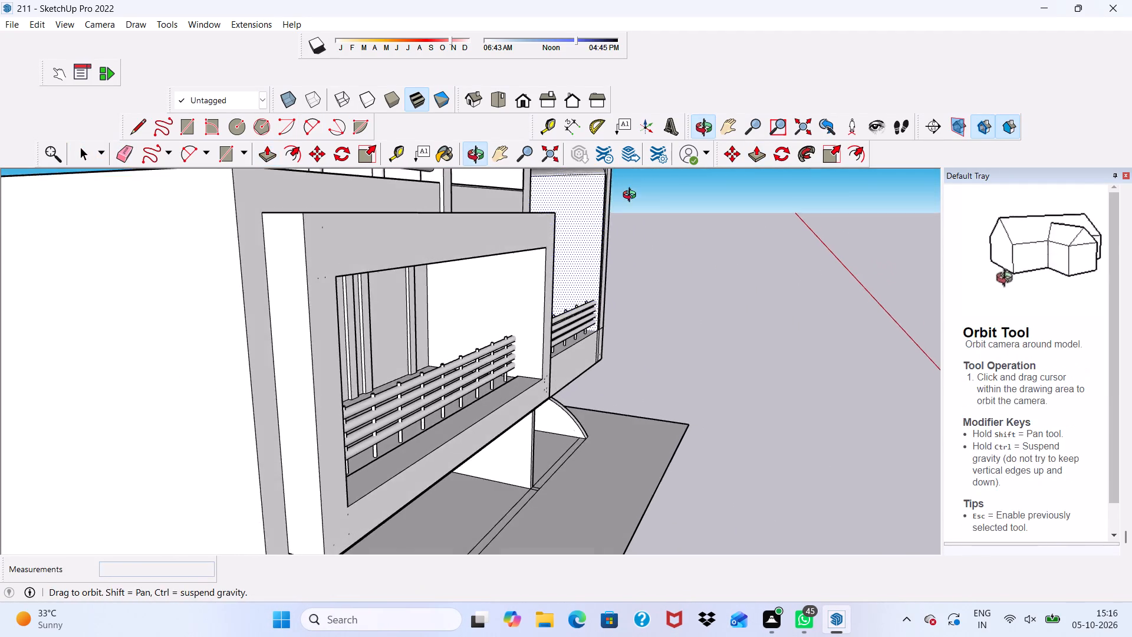
middle_click_drag(632, 196, 632, 195)
scroll(630, 198, "up", 3)
scroll(522, 199, "up", 1)
middle_click_drag(540, 205, 299, 266)
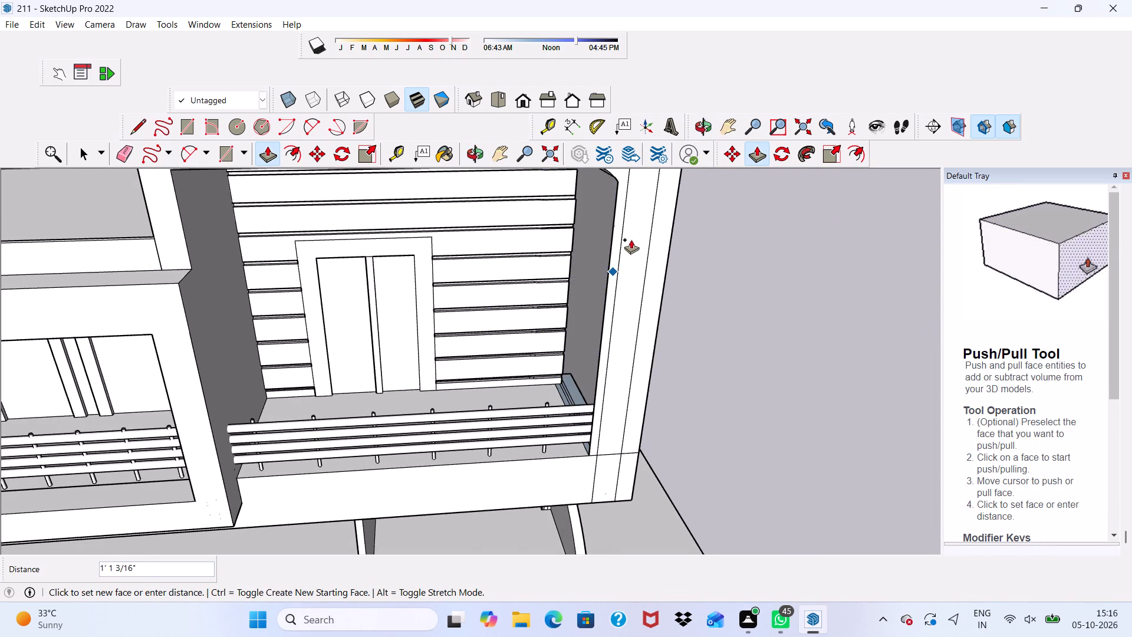
left_click(623, 244)
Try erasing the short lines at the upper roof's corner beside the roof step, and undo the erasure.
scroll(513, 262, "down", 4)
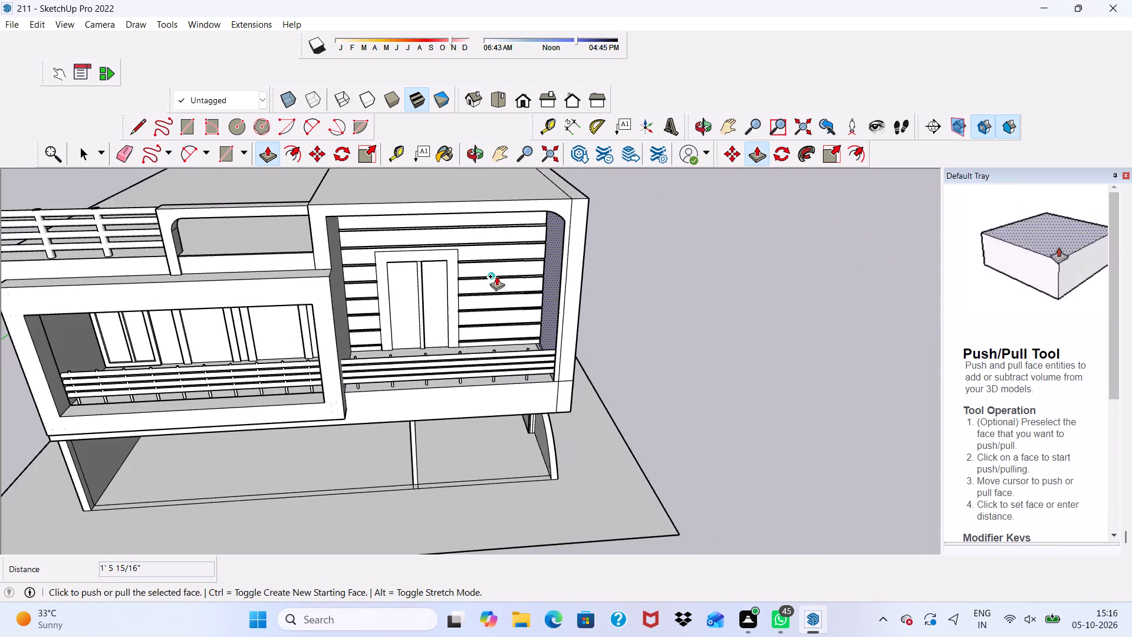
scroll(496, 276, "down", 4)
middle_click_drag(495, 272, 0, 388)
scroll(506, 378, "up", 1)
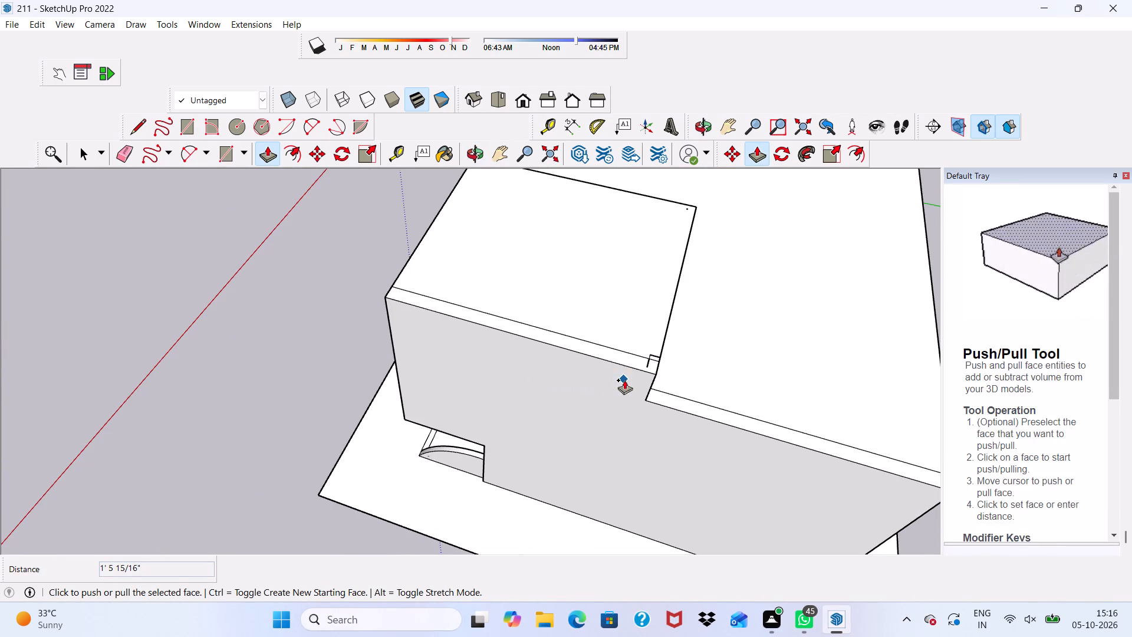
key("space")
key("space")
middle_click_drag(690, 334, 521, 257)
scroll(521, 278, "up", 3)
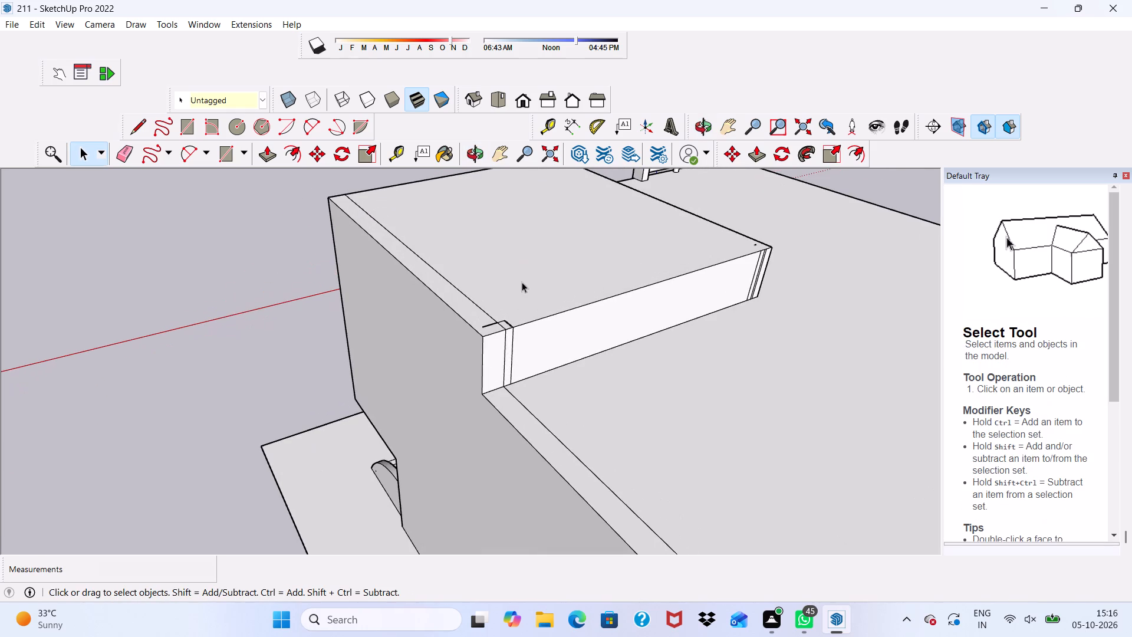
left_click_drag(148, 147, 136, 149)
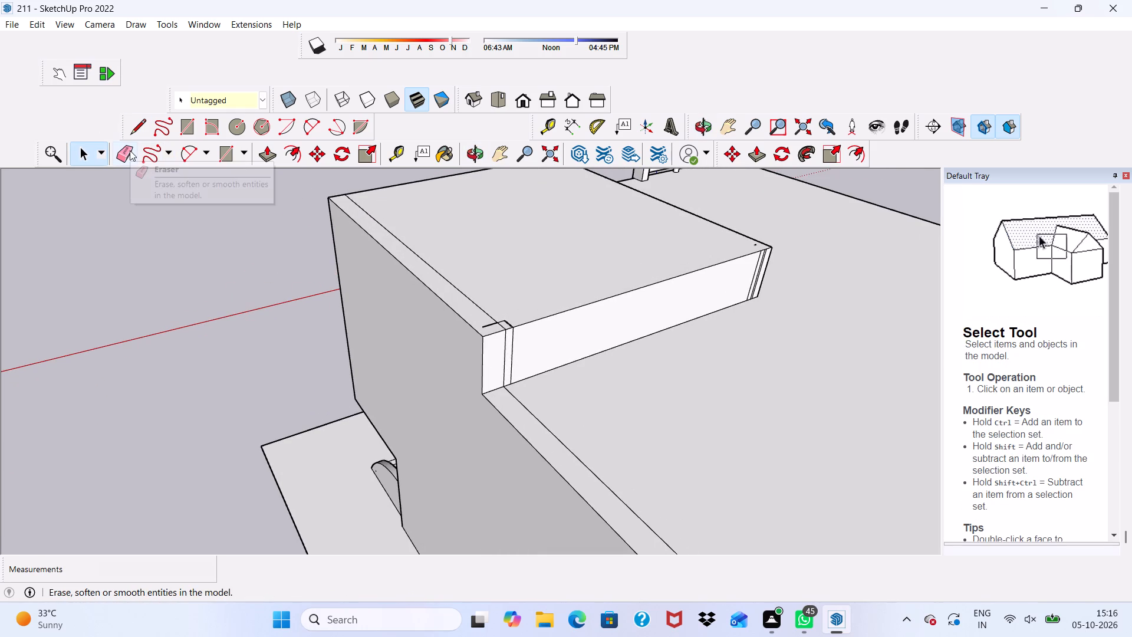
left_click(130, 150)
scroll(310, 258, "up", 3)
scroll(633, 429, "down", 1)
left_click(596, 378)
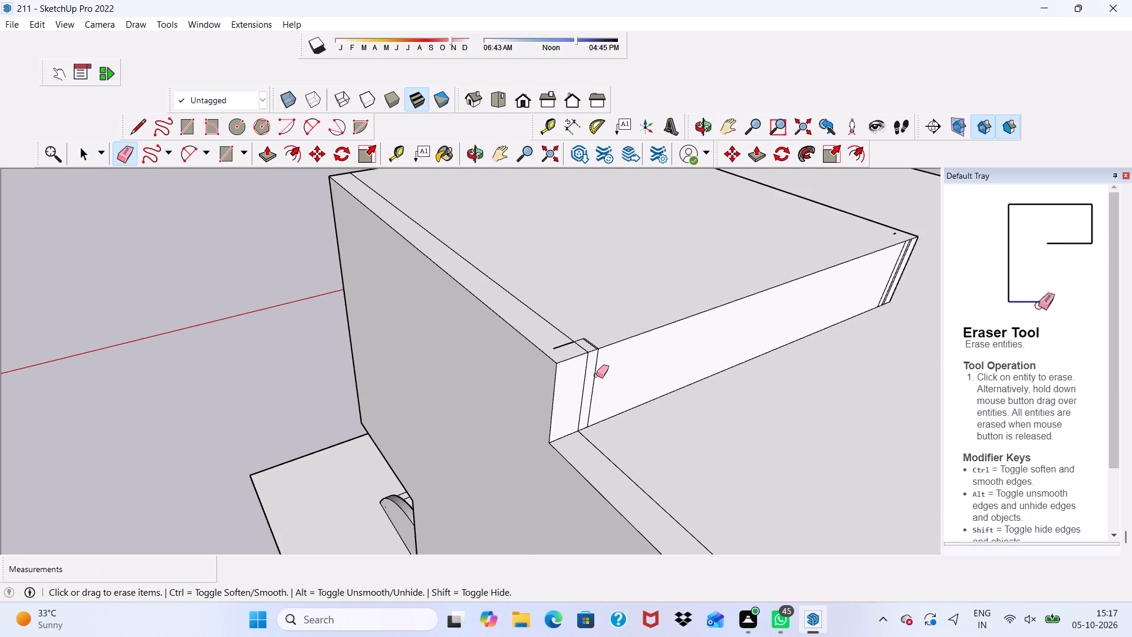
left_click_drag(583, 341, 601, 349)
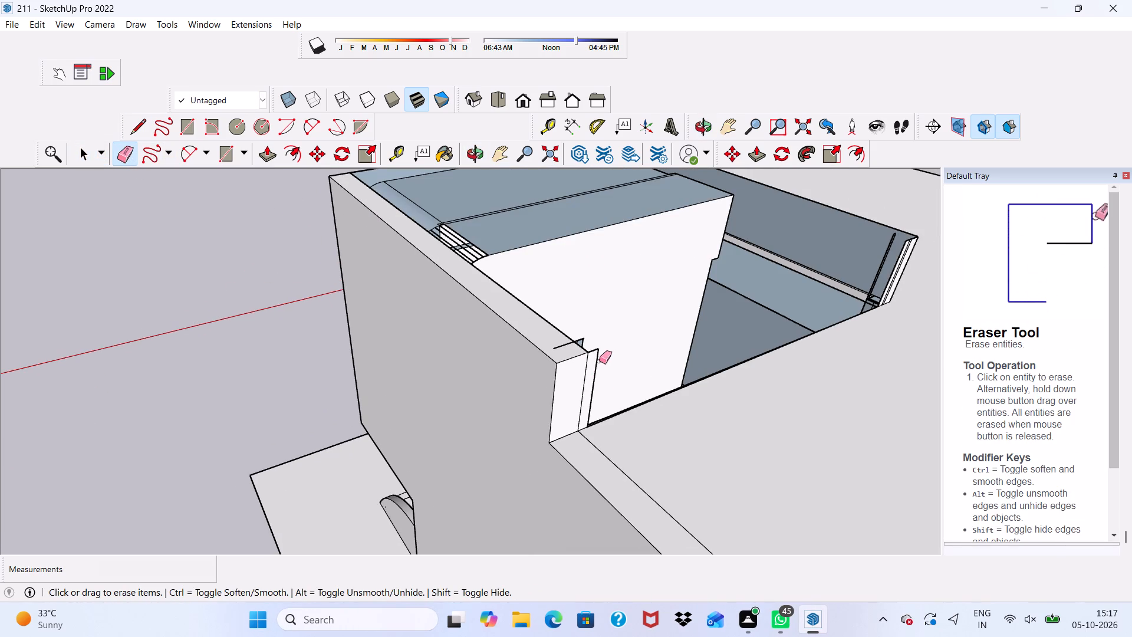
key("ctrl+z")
Erase the extra vertical line on the roof step's end face and the short stray lines on the upper roof's corner.
left_click_drag(610, 382, 624, 384)
scroll(626, 388, "up", 11)
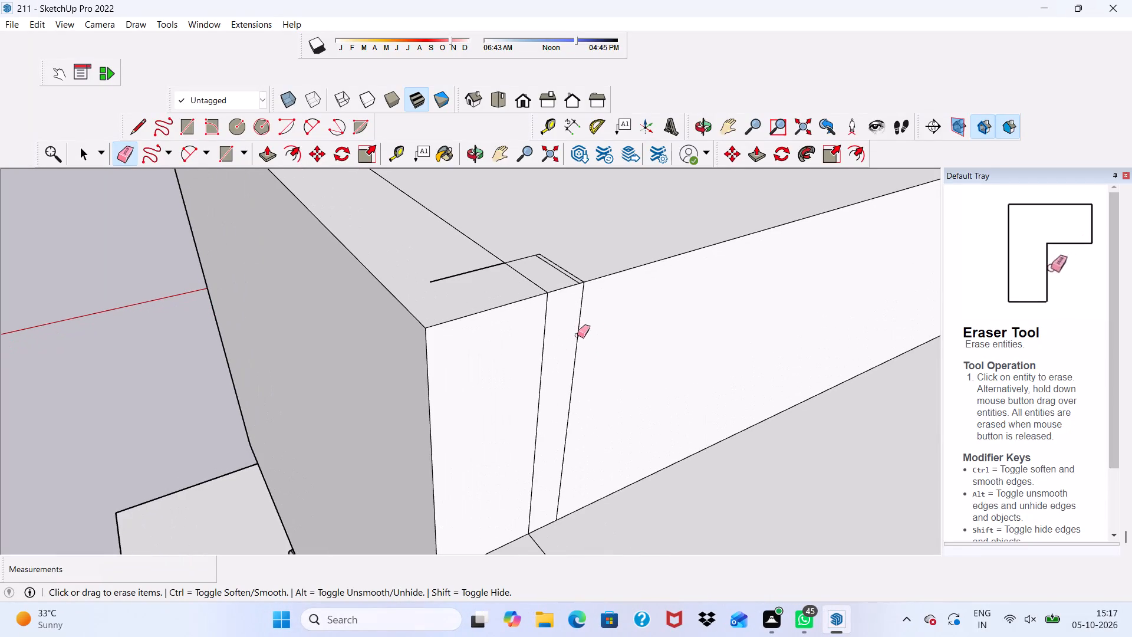
left_click_drag(577, 335, 582, 329)
left_click(569, 280)
left_click(570, 272)
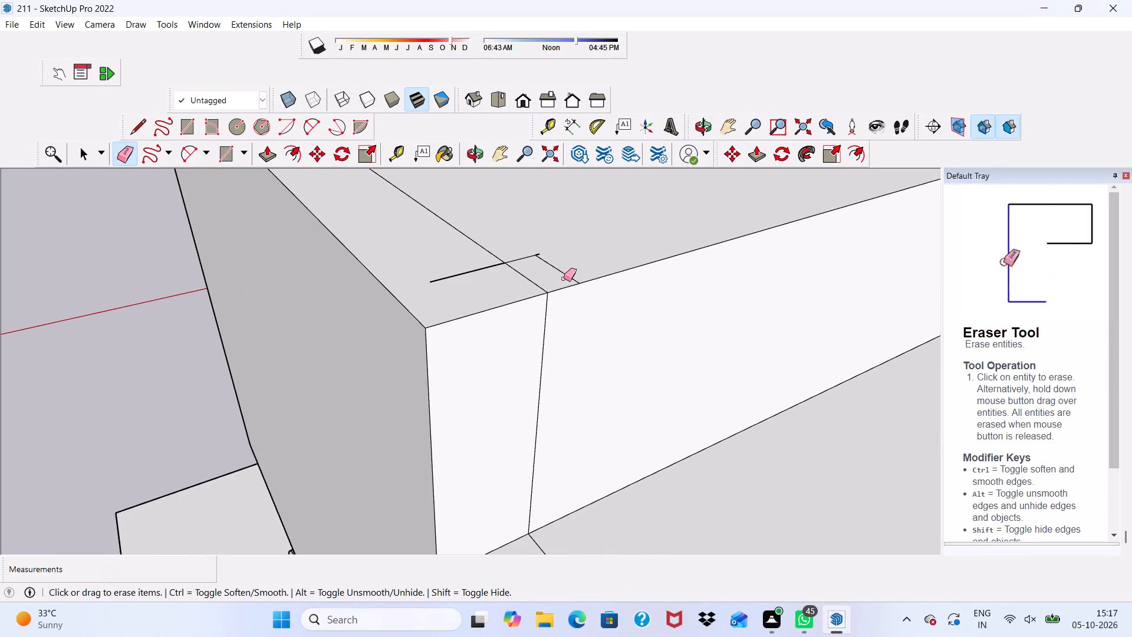
left_click(568, 277)
left_click_drag(506, 256, 525, 261)
left_click_drag(476, 262, 449, 278)
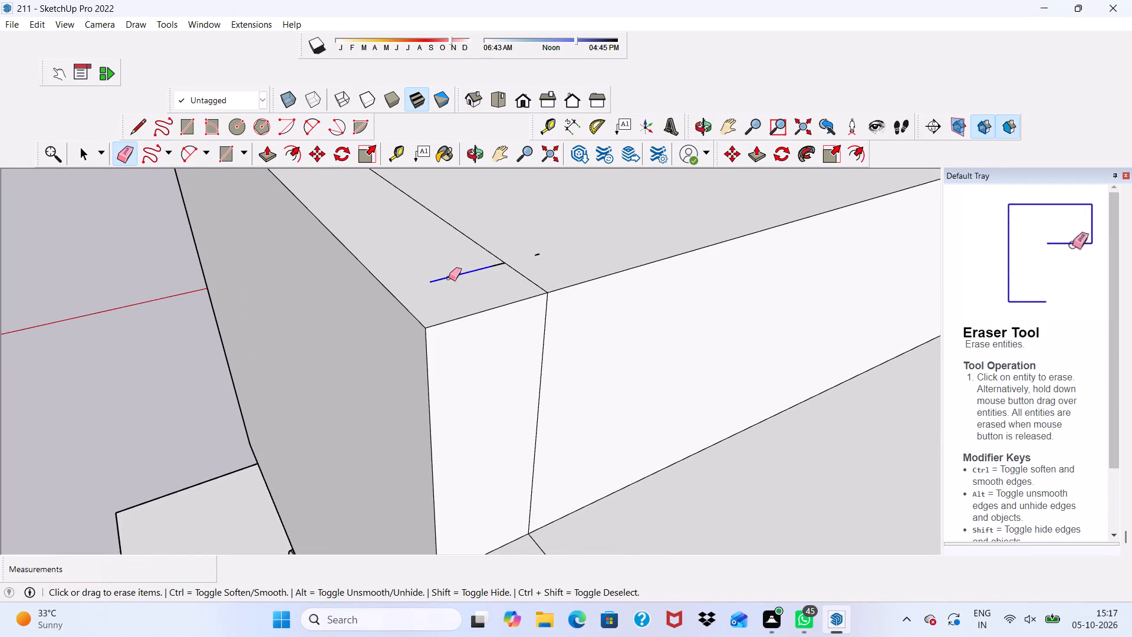
left_click_drag(449, 278, 503, 266)
left_click(534, 257)
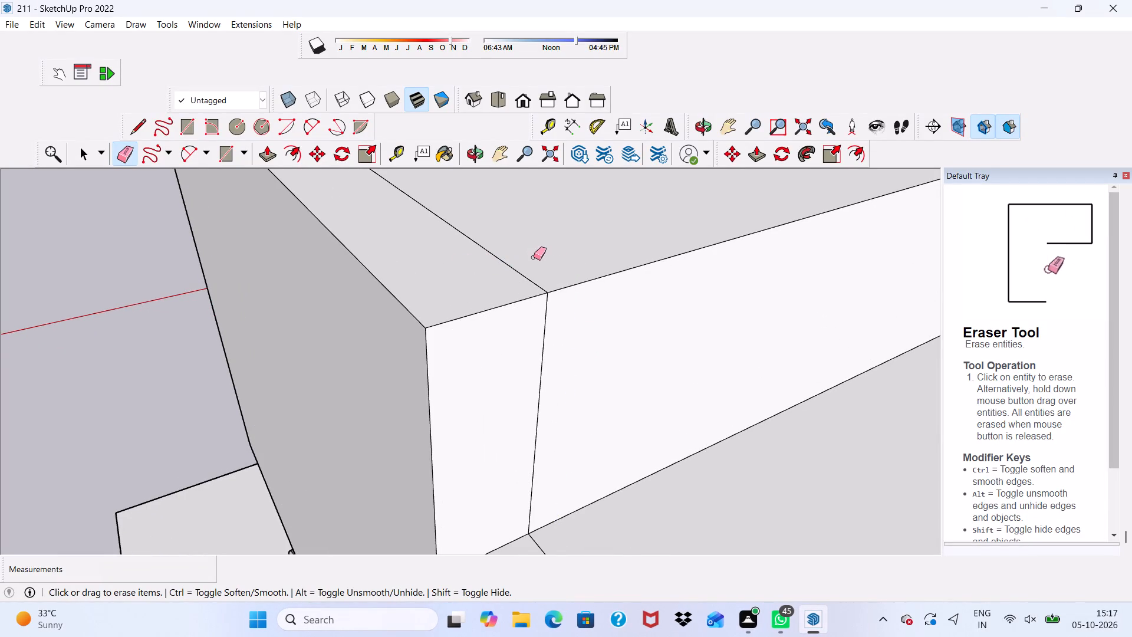
Examine the roof step, the balcony corner post and the whole front facade down to the ground floor from several angles.
scroll(547, 266, "down", 4)
middle_click_drag(489, 280, 785, 242)
scroll(437, 283, "down", 1)
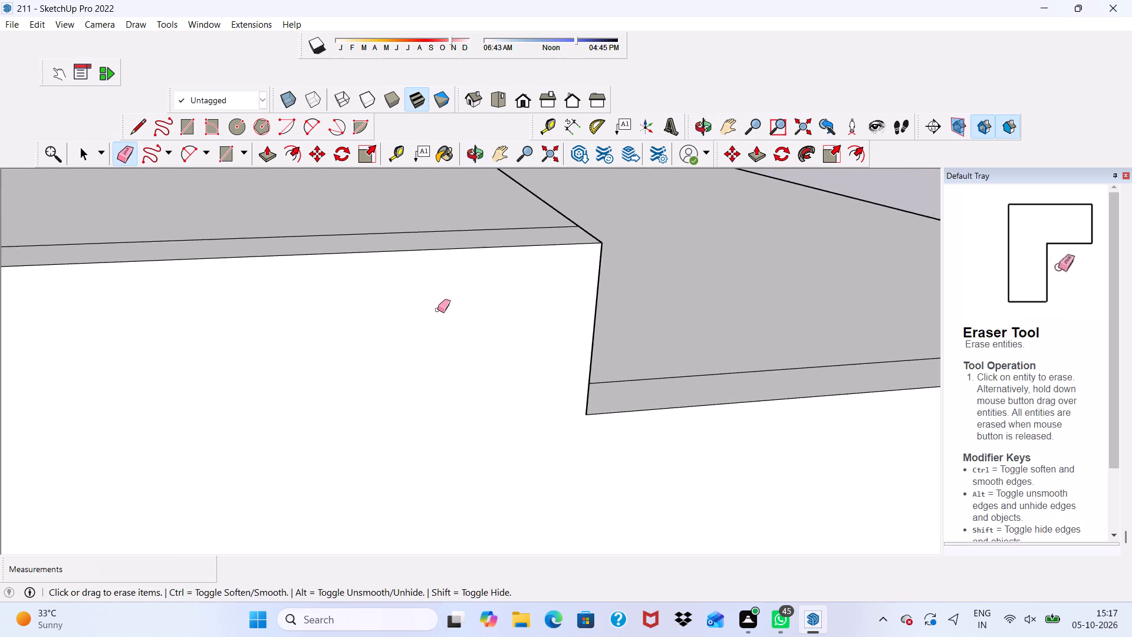
middle_click_drag(447, 311, 733, 238)
scroll(548, 234, "down", 8)
scroll(549, 291, "up", 1)
scroll(554, 294, "down", 7)
scroll(466, 309, "down", 1)
middle_click_drag(568, 295, 589, 290)
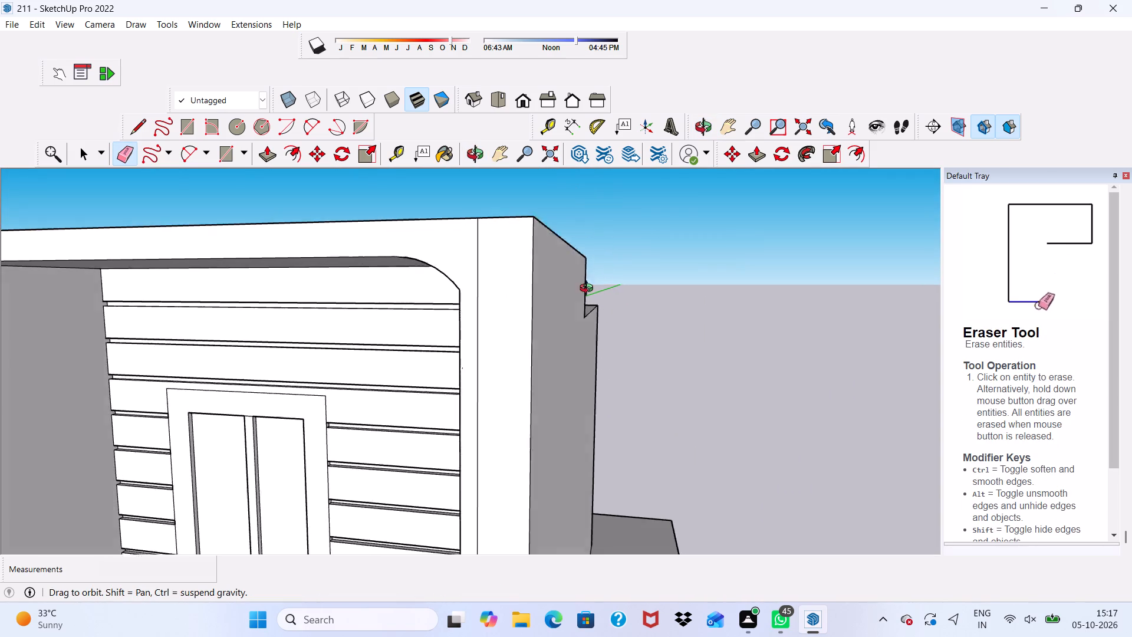
middle_click_drag(589, 290, 683, 272)
key("space")
scroll(534, 261, "down", 14)
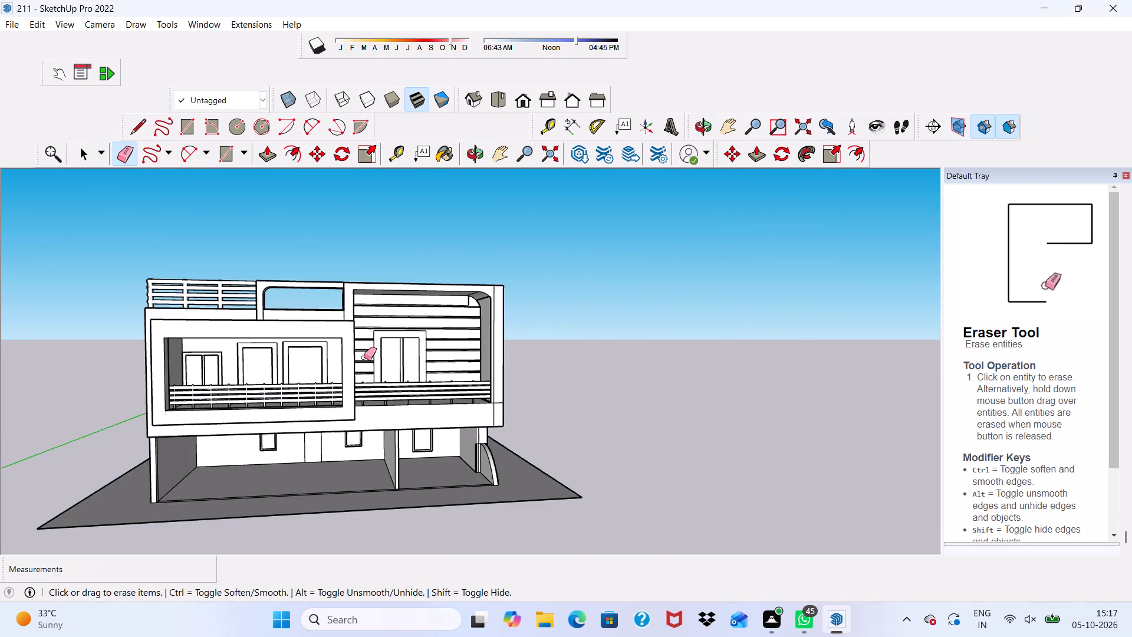
scroll(364, 357, "down", 3)
scroll(261, 336, "up", 1)
scroll(260, 337, "down", 5)
middle_click_drag(287, 314, 295, 289)
scroll(354, 324, "up", 9)
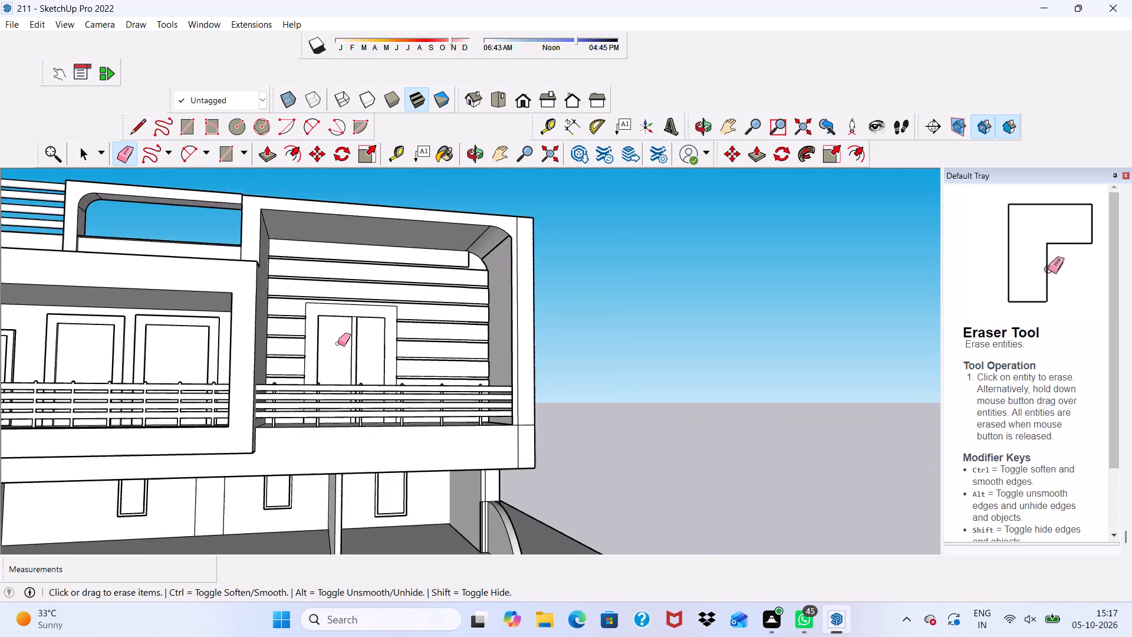
scroll(305, 329, "down", 5)
scroll(278, 294, "up", 1)
scroll(275, 297, "down", 4)
scroll(321, 389, "up", 2)
key("space")
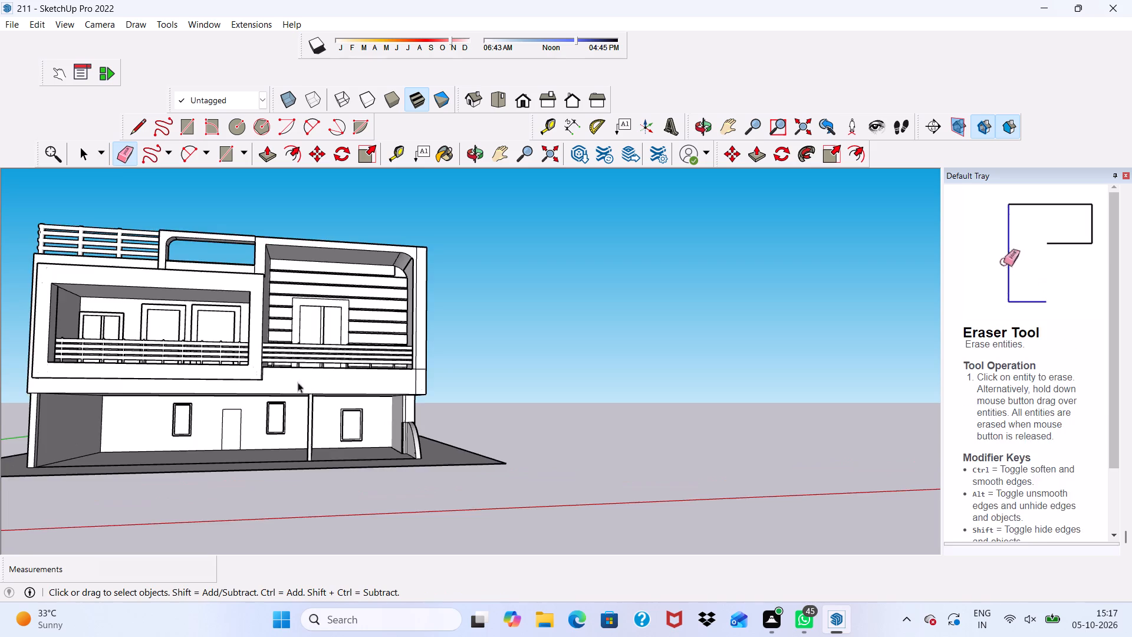
scroll(241, 370, "down", 7)
middle_click_drag(208, 356, 193, 428)
scroll(193, 428, "up", 8)
scroll(163, 402, "down", 2)
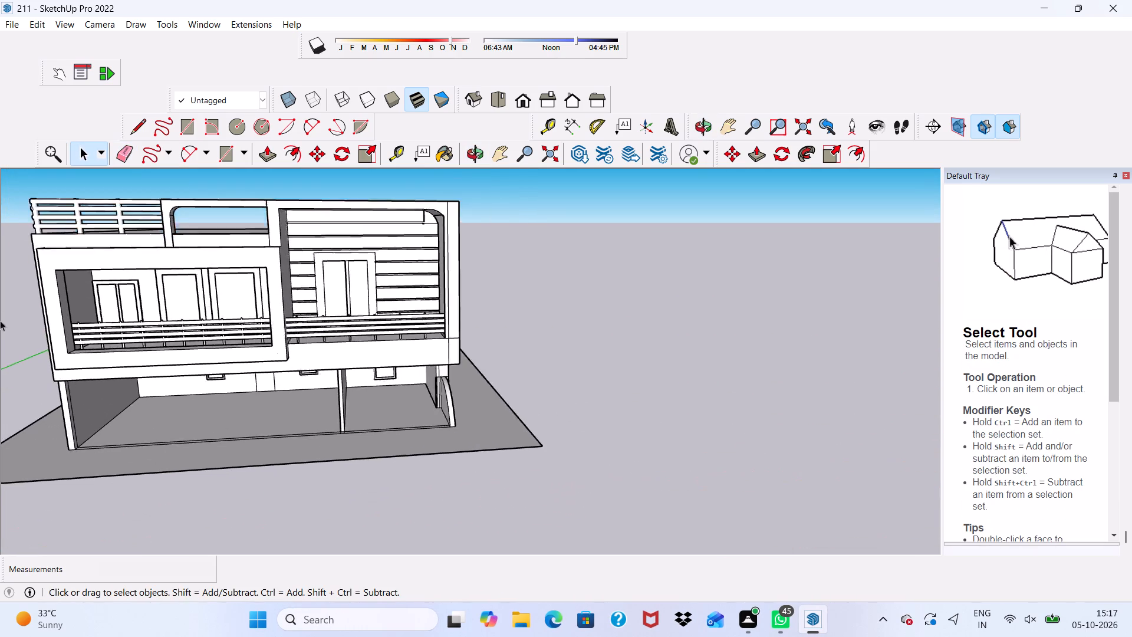
scroll(0, 298, "down", 3)
scroll(133, 451, "up", 6)
middle_click_drag(131, 449, 167, 372)
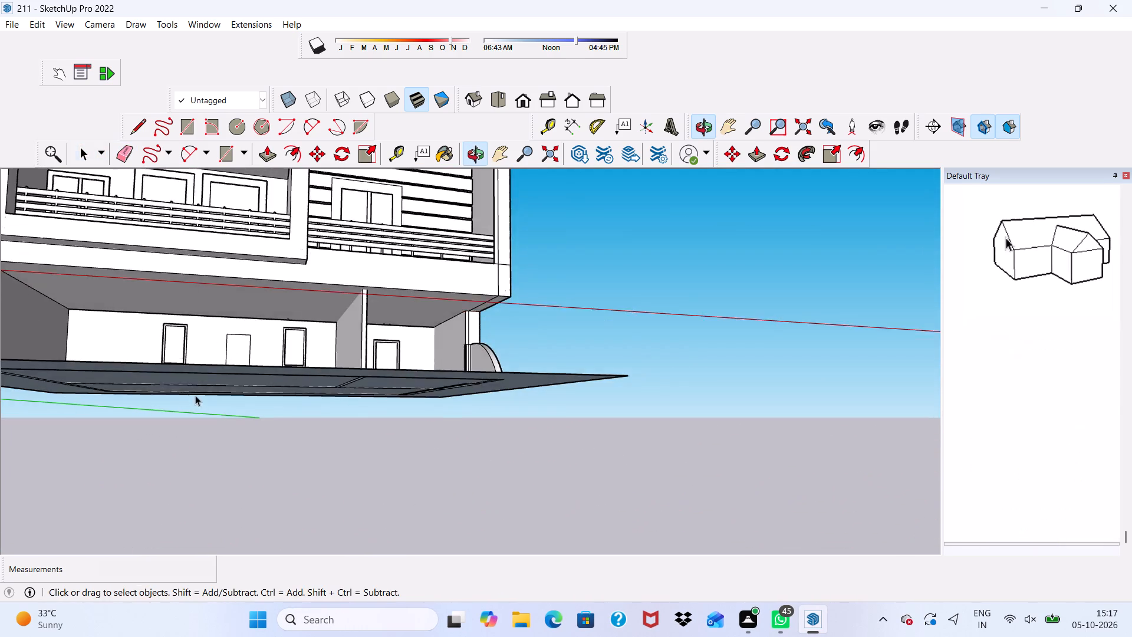
Examine the ground floor's open front bays and the curved side wall from close up.
scroll(196, 396, "up", 3)
middle_click_drag(71, 350, 58, 404)
scroll(58, 404, "up", 1)
scroll(110, 425, "down", 1)
scroll(315, 484, "up", 1)
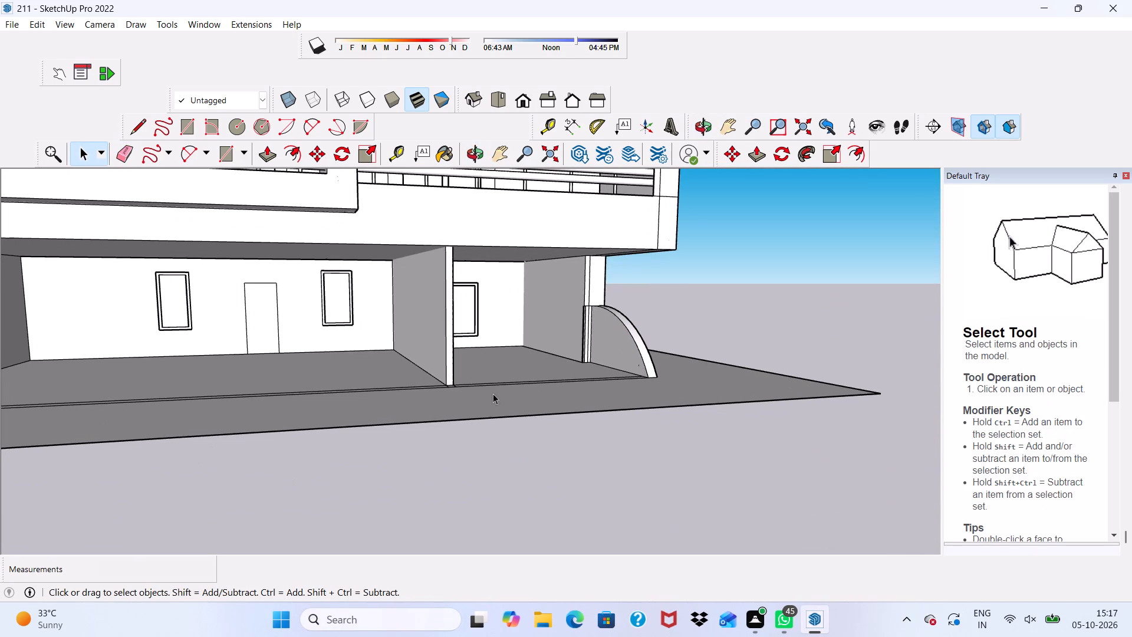
middle_click_drag(498, 383, 367, 399)
scroll(372, 395, "up", 2)
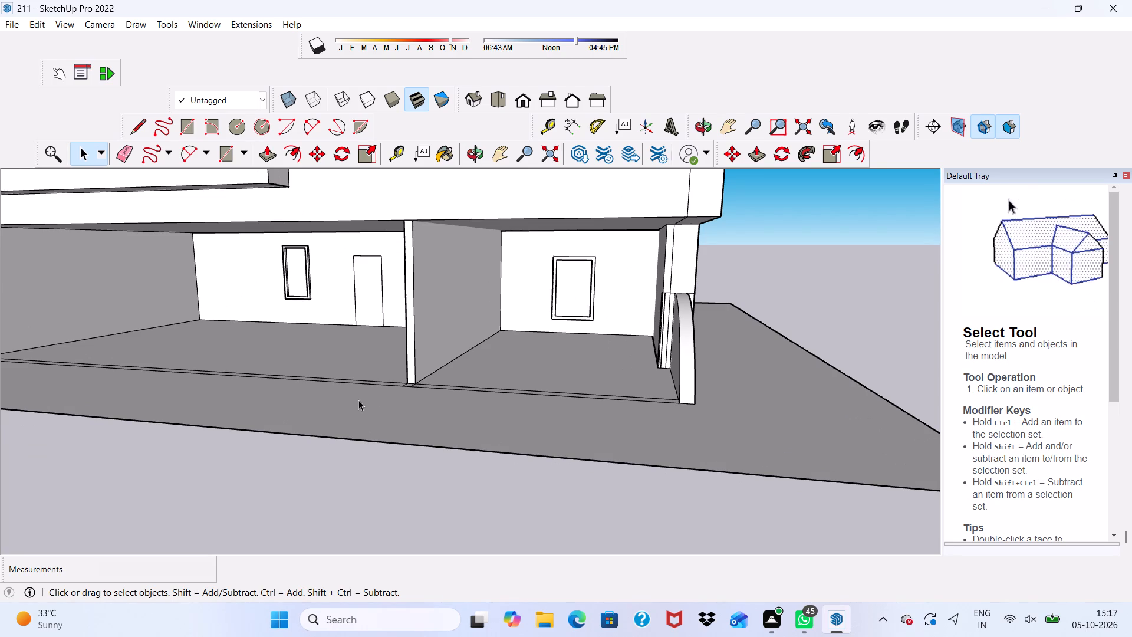
scroll(358, 400, "down", 1)
scroll(358, 400, "up", 1)
scroll(358, 400, "down", 2)
middle_click_drag(513, 375, 558, 370)
scroll(559, 376, "up", 3)
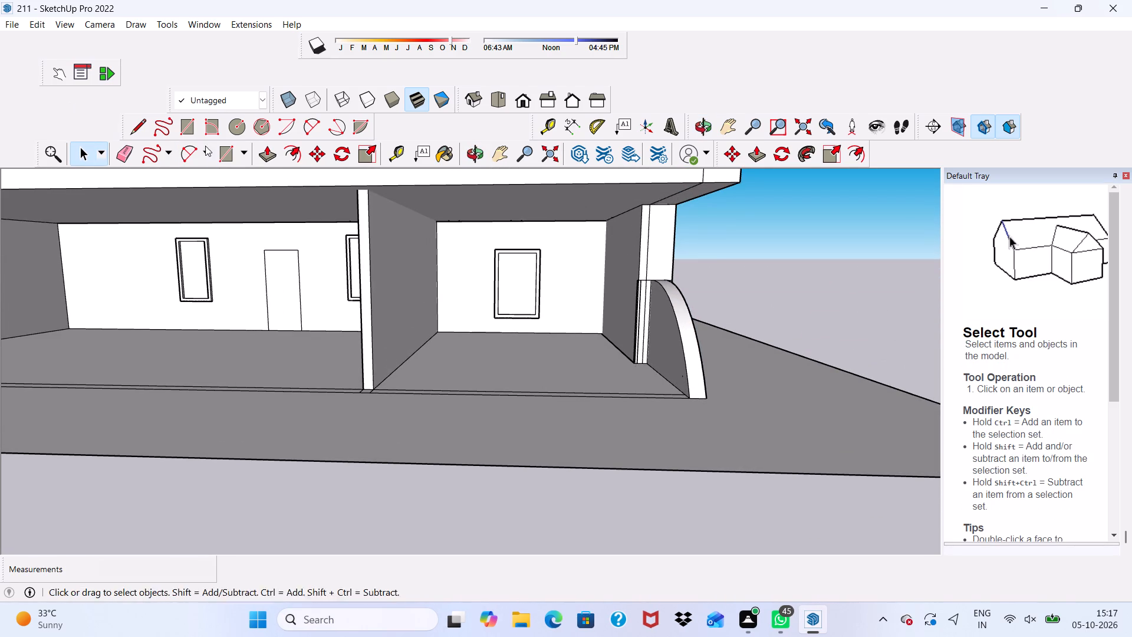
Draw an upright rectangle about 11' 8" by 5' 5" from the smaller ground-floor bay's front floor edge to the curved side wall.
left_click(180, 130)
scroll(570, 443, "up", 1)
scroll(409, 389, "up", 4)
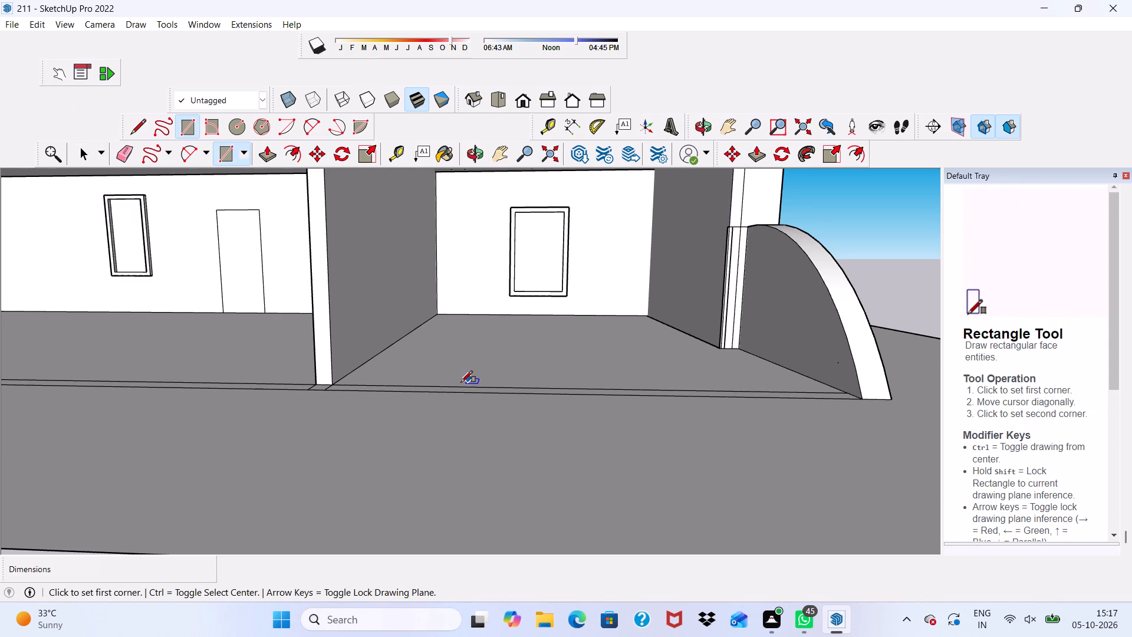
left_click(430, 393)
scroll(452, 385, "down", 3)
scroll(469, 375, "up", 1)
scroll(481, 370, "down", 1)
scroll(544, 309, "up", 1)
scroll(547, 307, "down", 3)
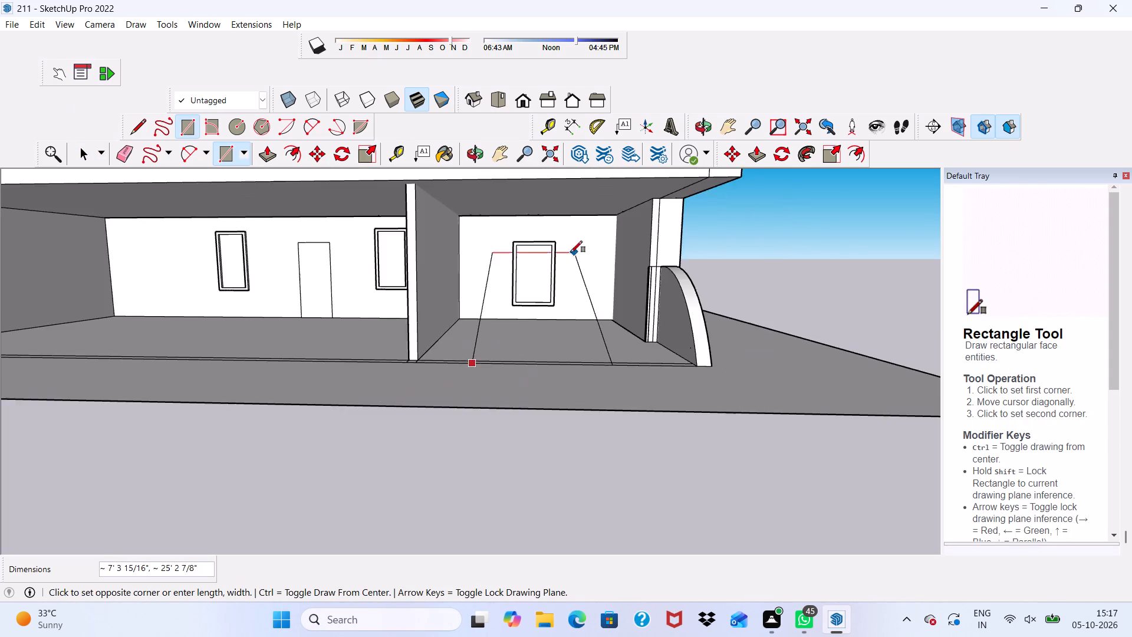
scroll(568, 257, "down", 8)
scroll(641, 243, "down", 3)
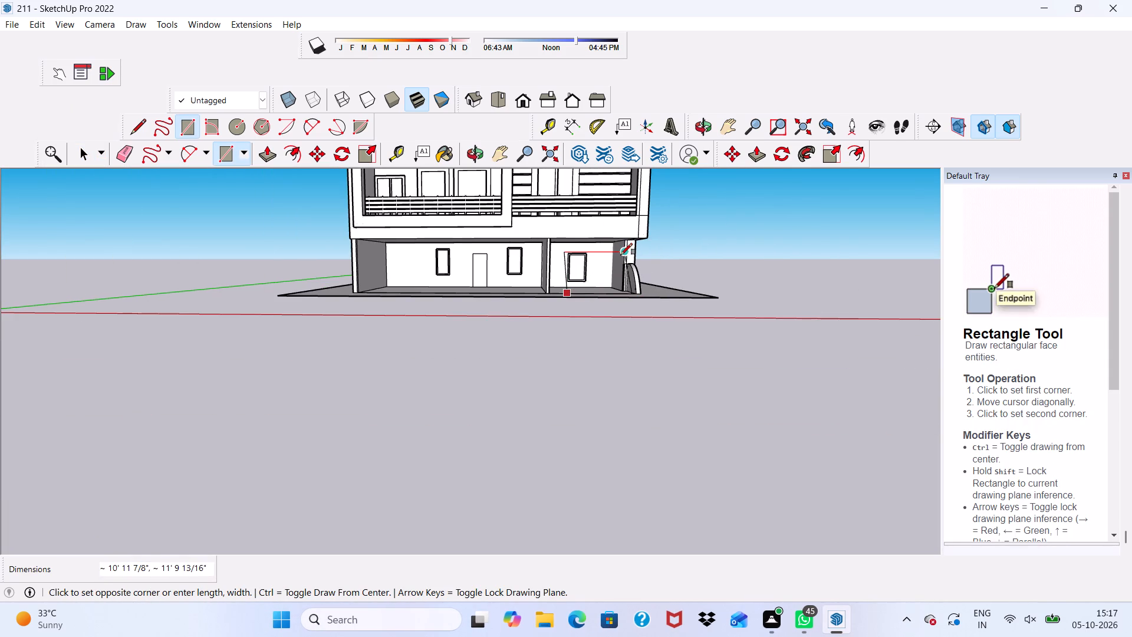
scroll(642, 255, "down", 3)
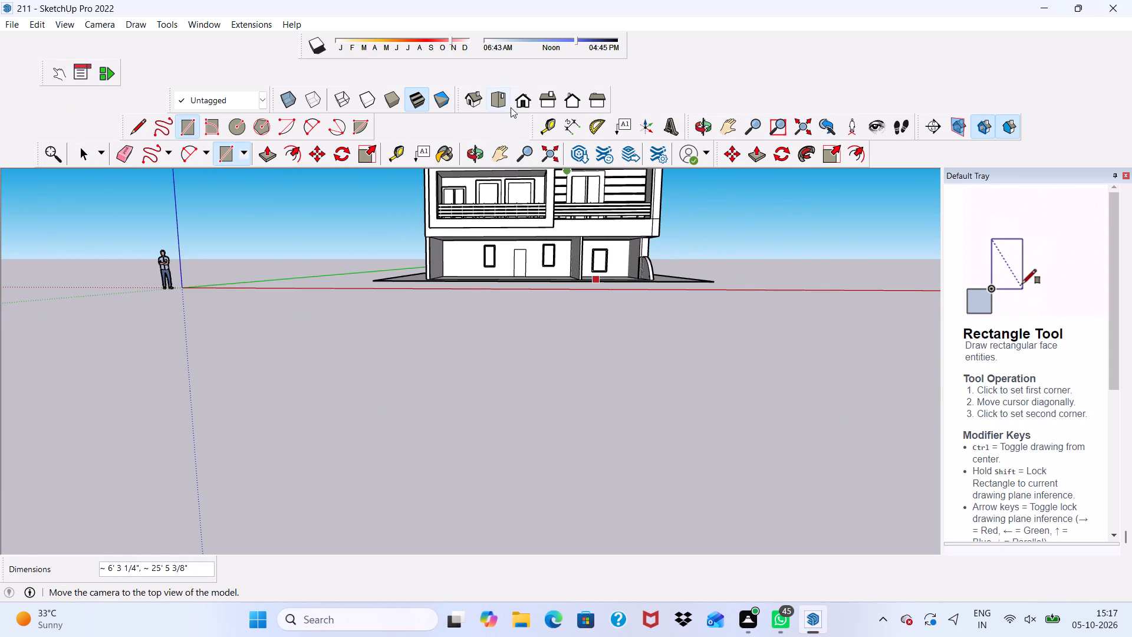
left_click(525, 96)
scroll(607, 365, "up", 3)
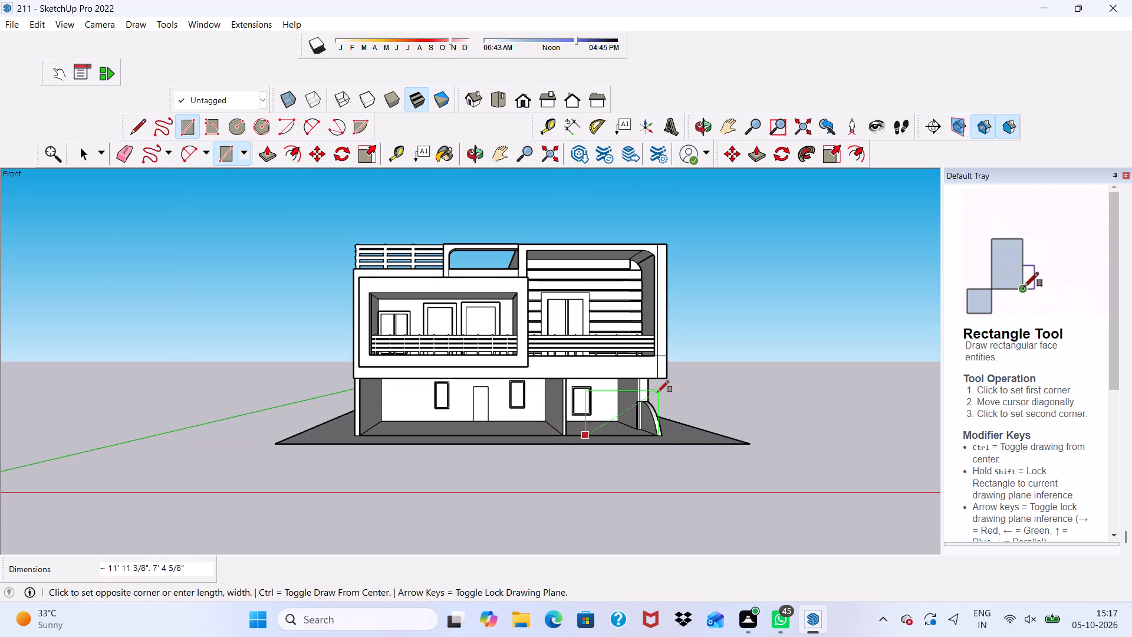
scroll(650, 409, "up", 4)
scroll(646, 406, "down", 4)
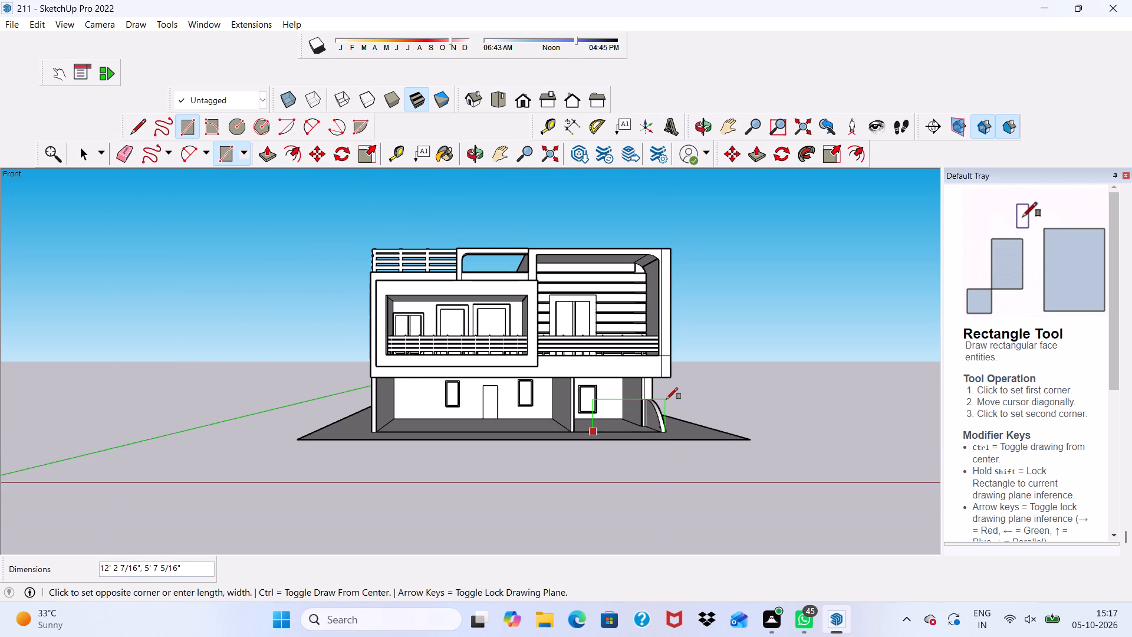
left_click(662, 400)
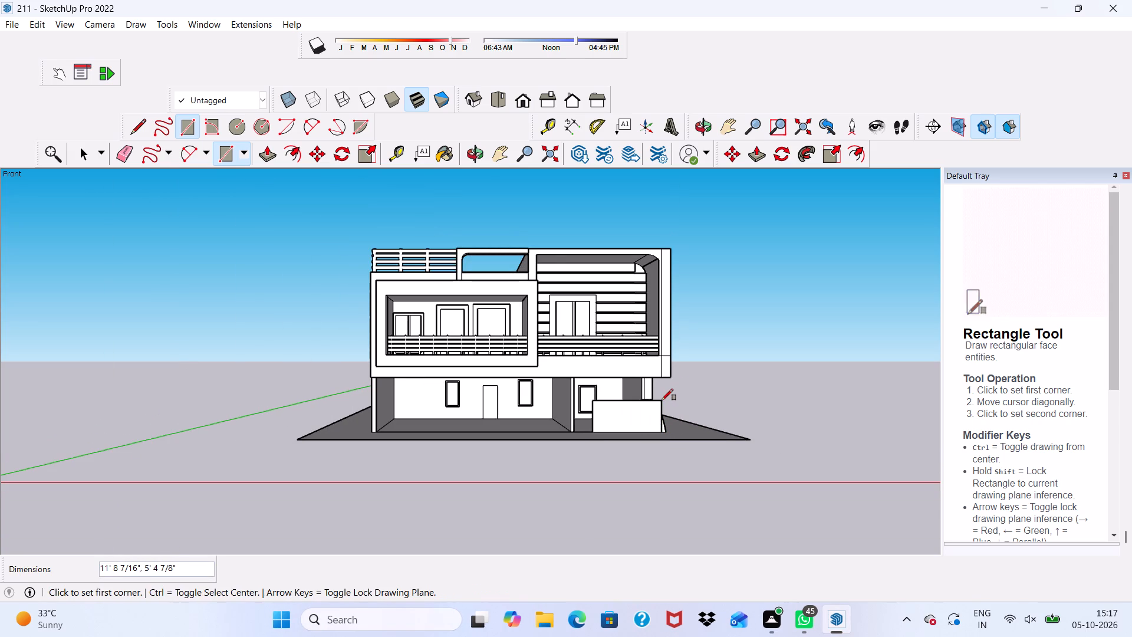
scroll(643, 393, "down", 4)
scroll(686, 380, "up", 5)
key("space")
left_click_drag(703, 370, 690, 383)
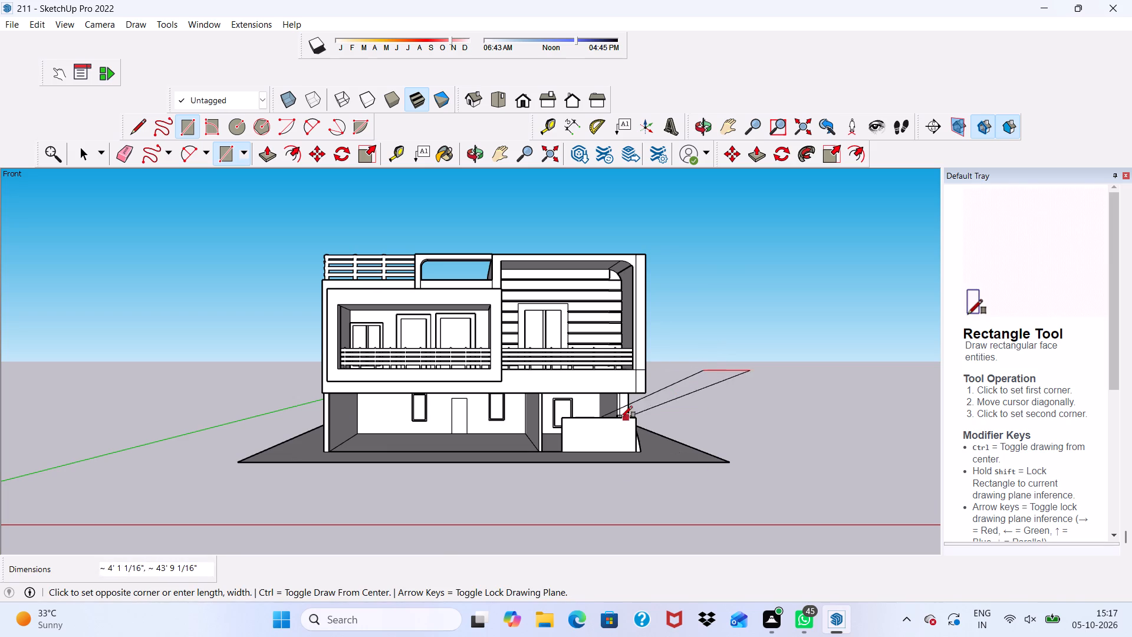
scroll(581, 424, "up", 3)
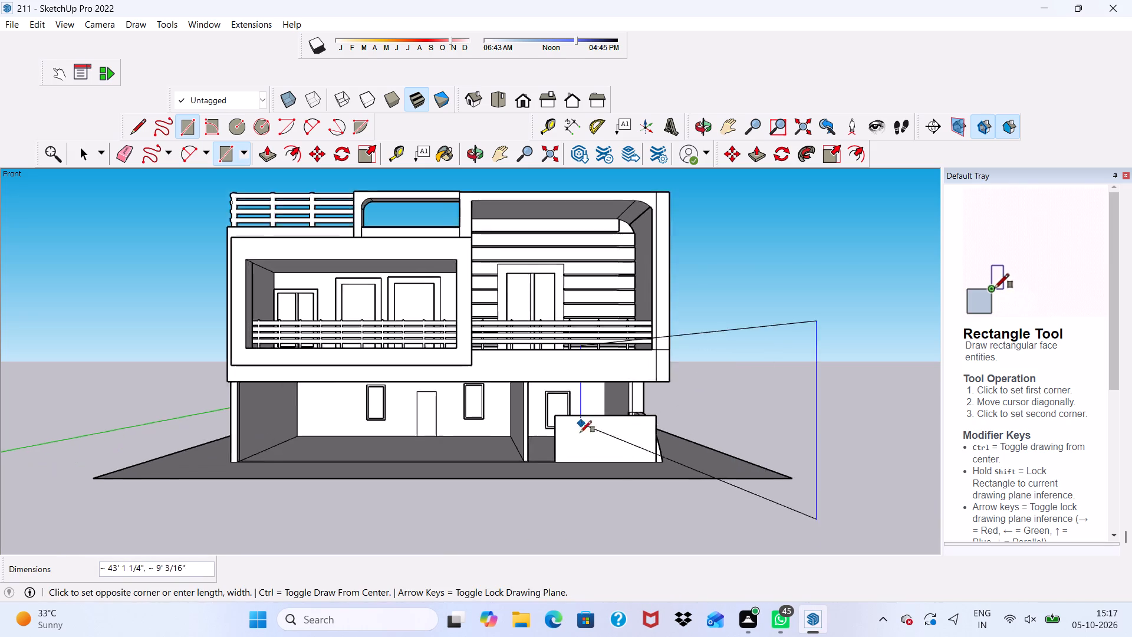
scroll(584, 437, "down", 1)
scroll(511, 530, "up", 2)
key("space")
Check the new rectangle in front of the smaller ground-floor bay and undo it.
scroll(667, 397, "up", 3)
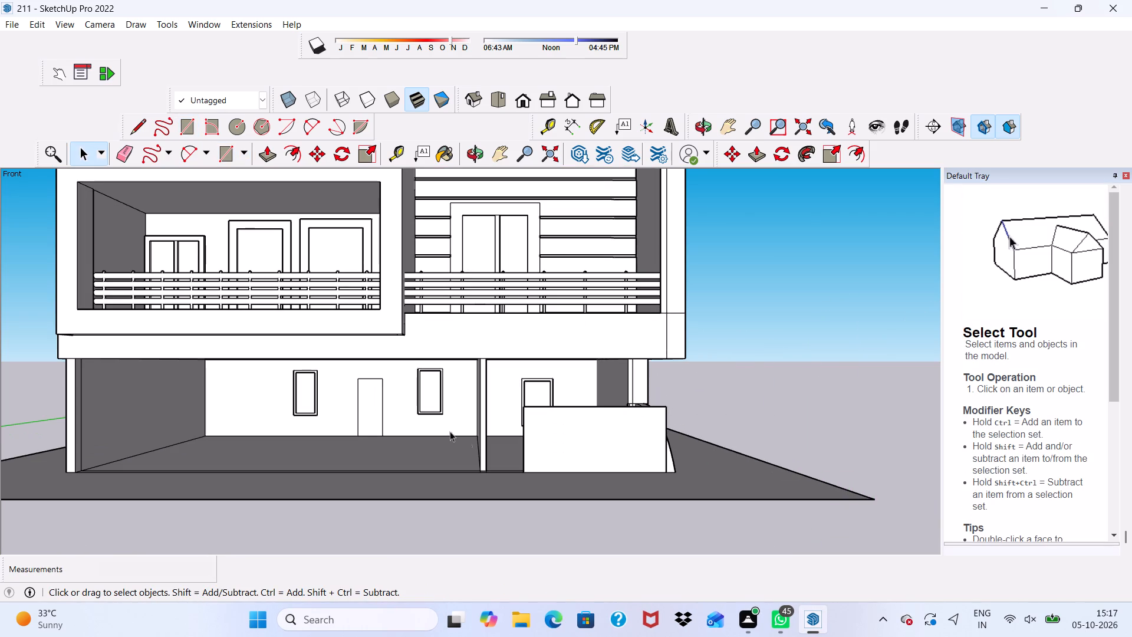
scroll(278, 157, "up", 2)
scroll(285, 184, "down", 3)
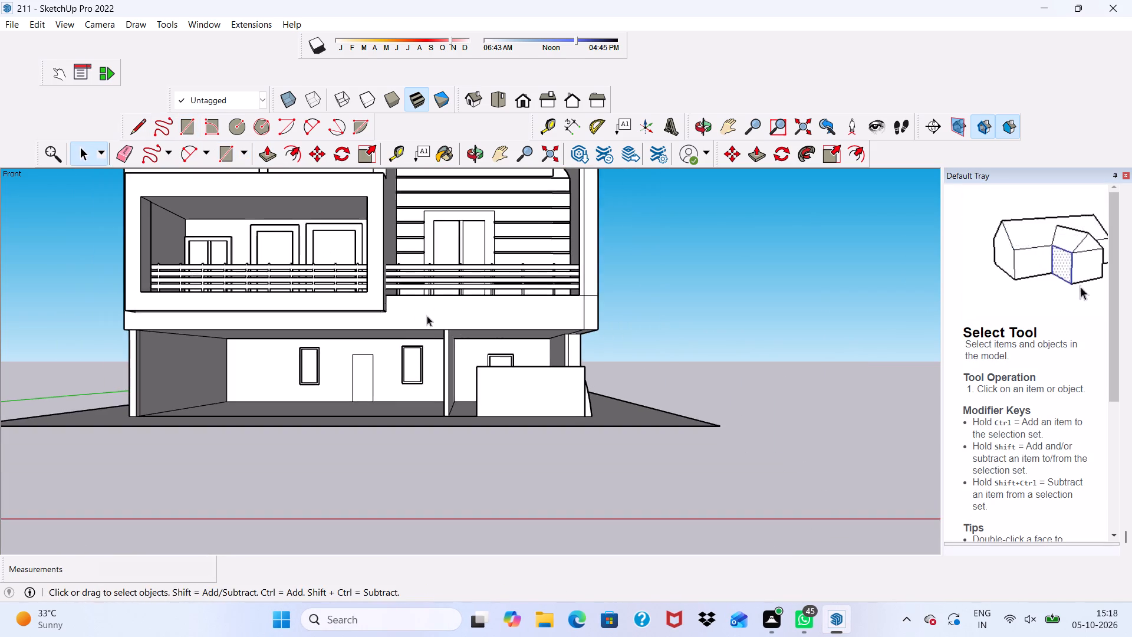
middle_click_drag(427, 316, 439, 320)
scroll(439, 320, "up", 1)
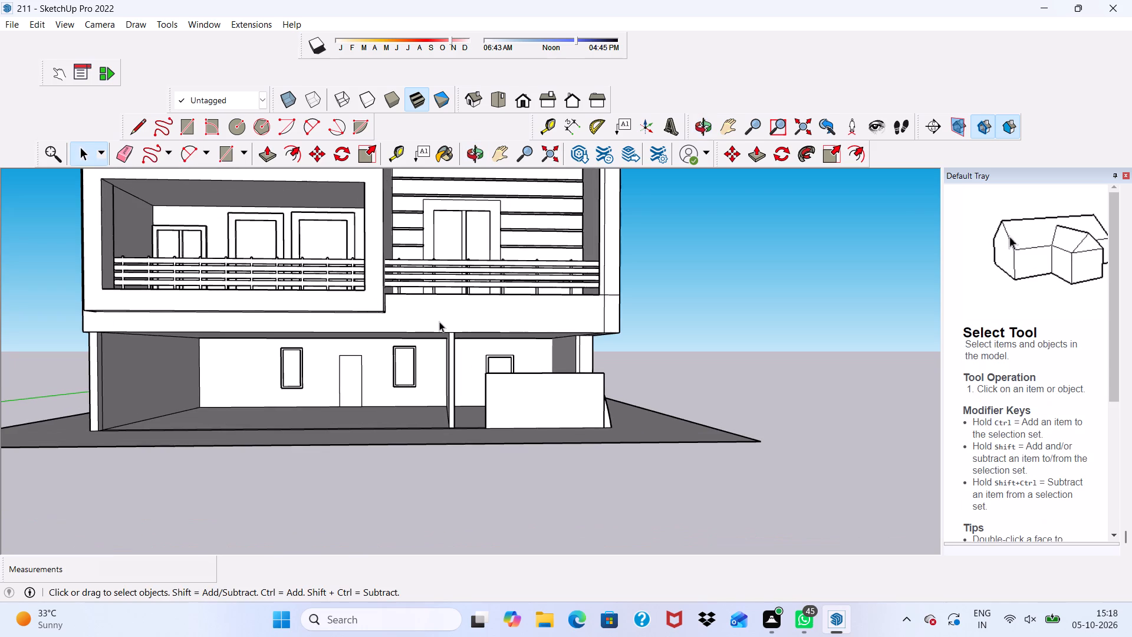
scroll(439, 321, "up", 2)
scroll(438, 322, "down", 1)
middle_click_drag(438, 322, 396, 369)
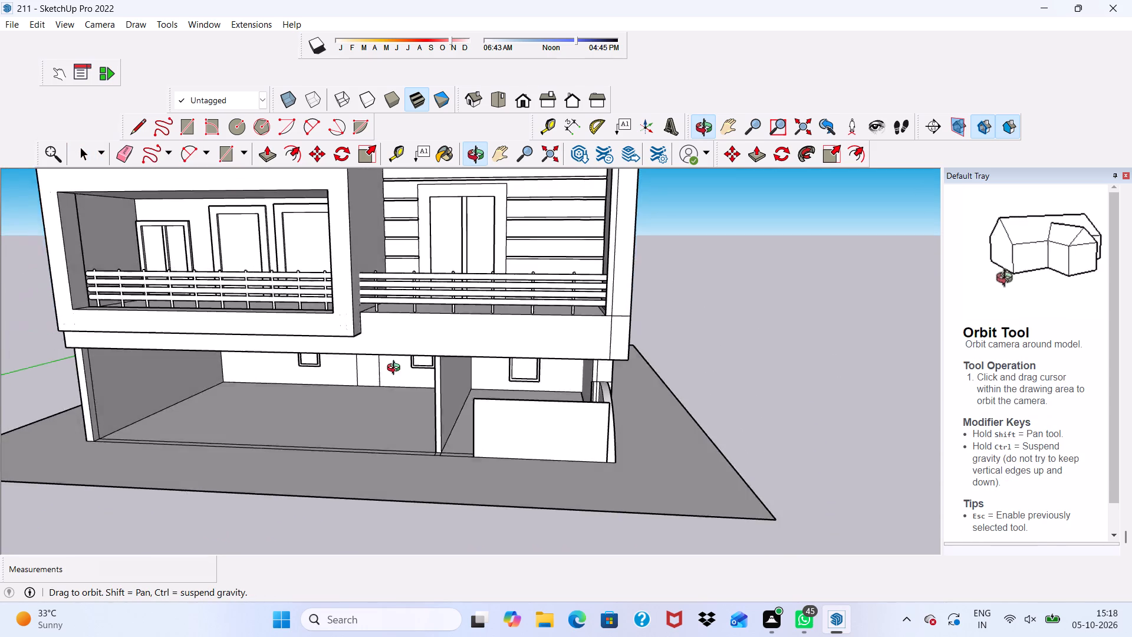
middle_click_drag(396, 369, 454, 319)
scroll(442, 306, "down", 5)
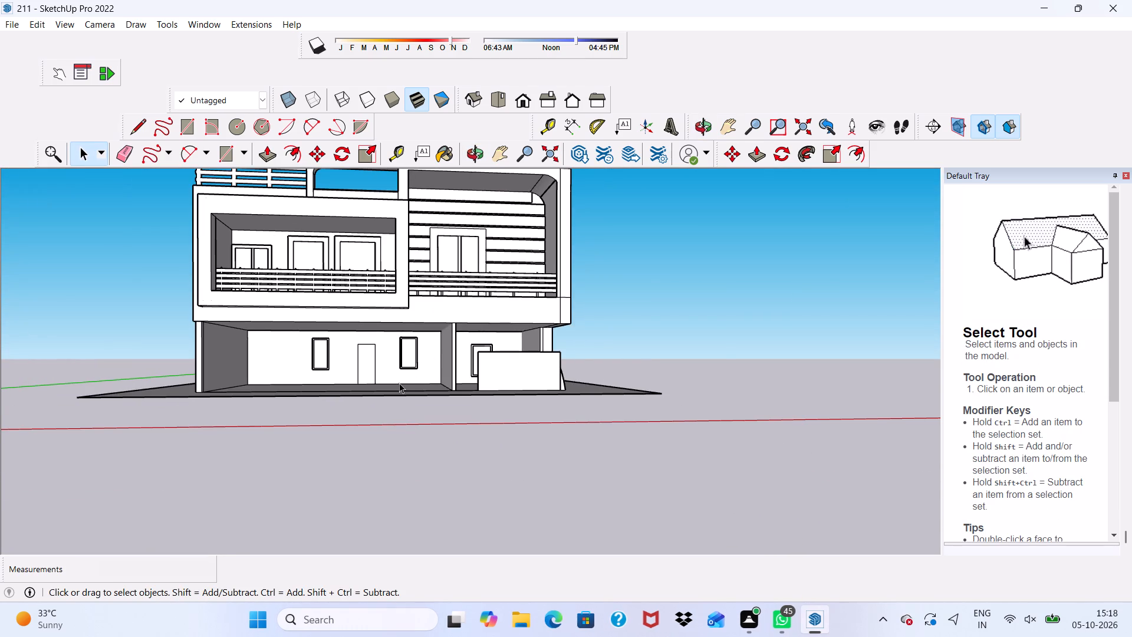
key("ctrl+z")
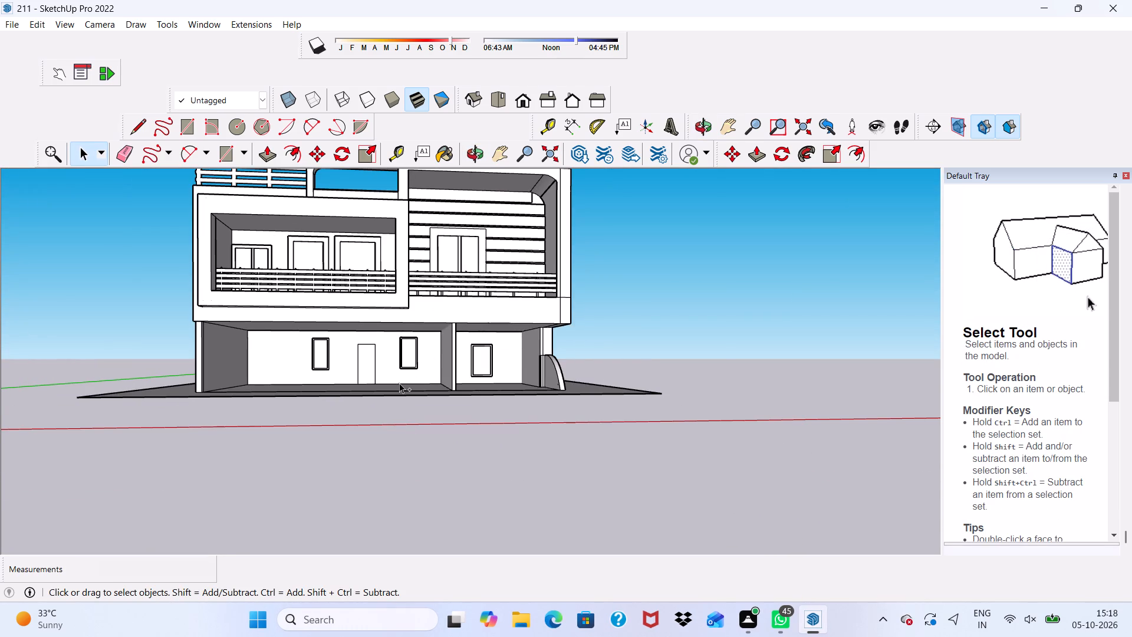
Draw an upright front rectangle about 23' 4" by 7' 2" from the larger ground-floor bay's floor edge to the curved side wall.
scroll(411, 379, "down", 3)
scroll(529, 359, "down", 1)
middle_click_drag(513, 360, 495, 385)
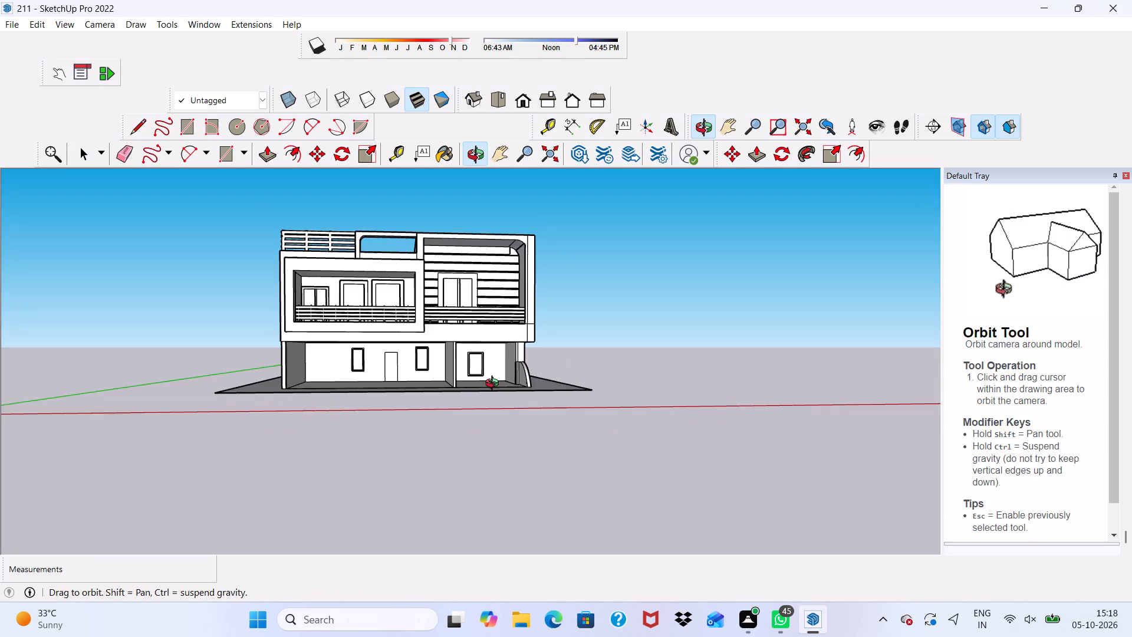
middle_click_drag(495, 385, 455, 389)
scroll(454, 389, "up", 8)
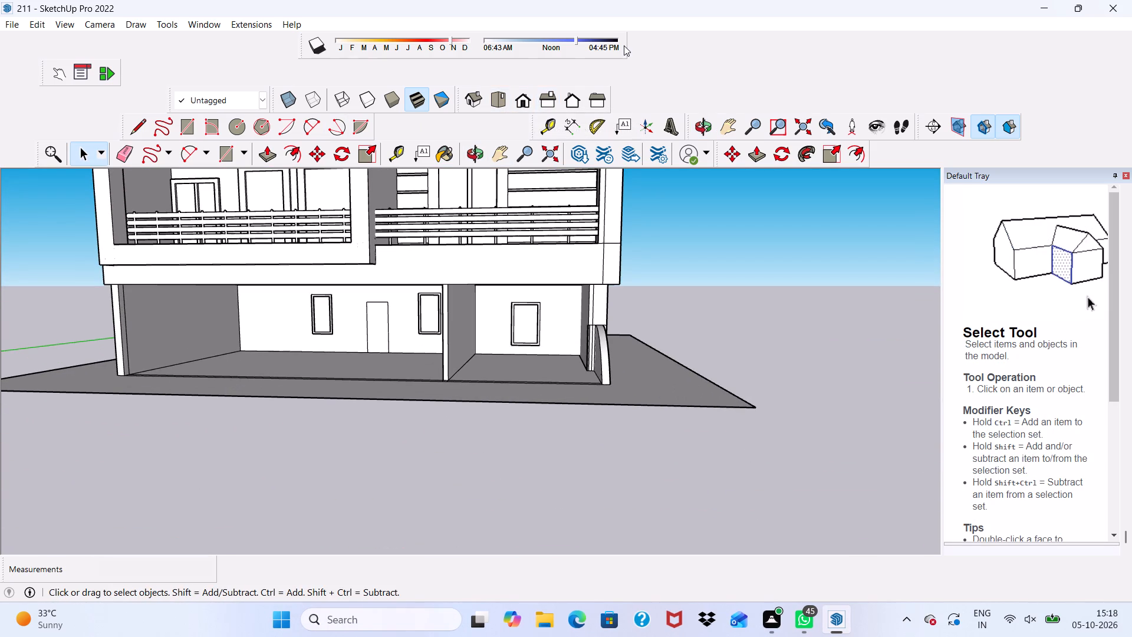
left_click(522, 99)
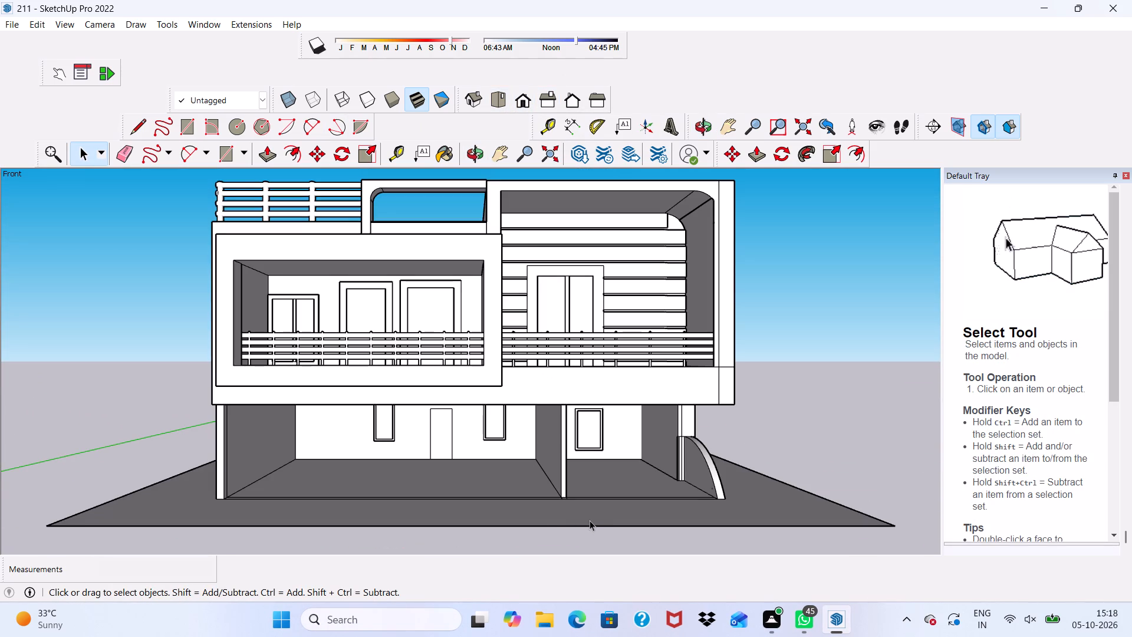
left_click(189, 129)
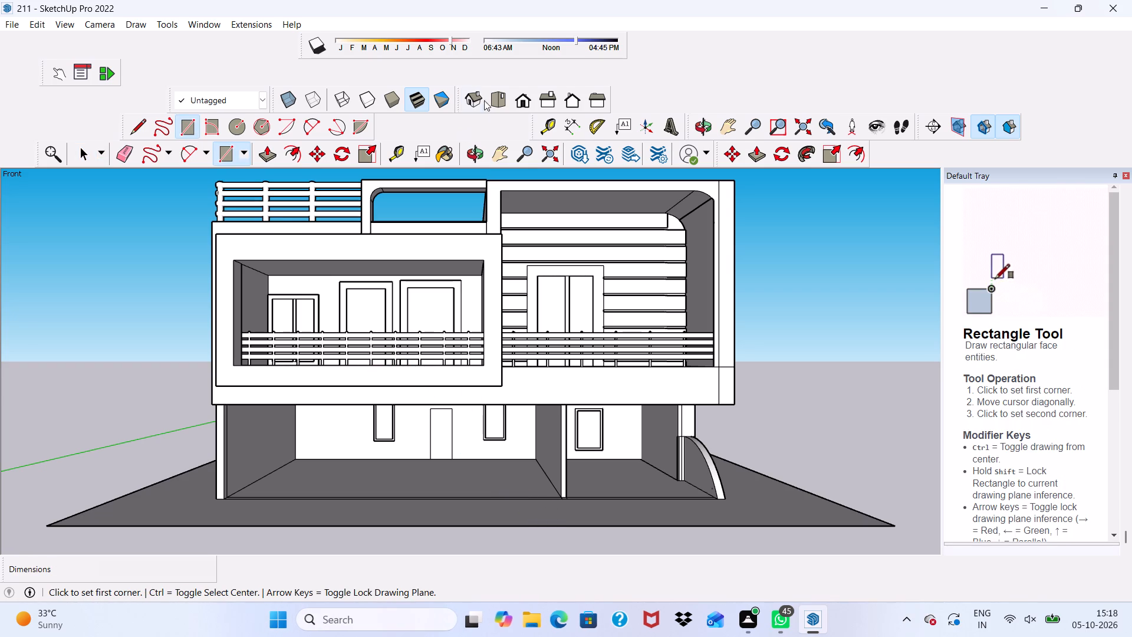
left_click(516, 101)
scroll(565, 493, "up", 3)
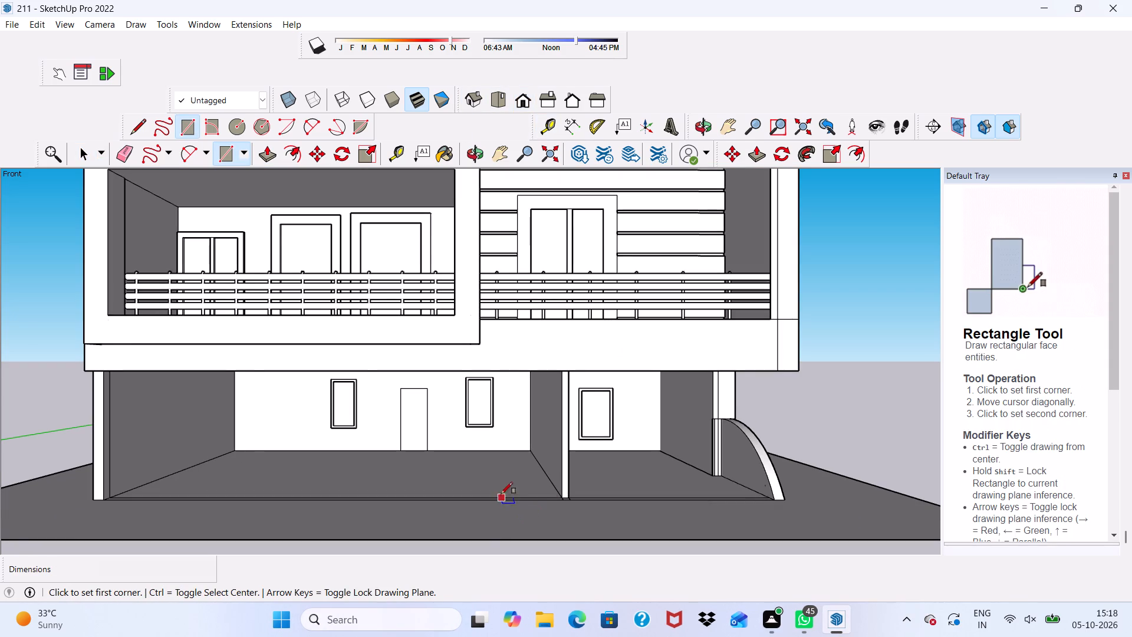
scroll(523, 478, "down", 2)
scroll(567, 492, "up", 2)
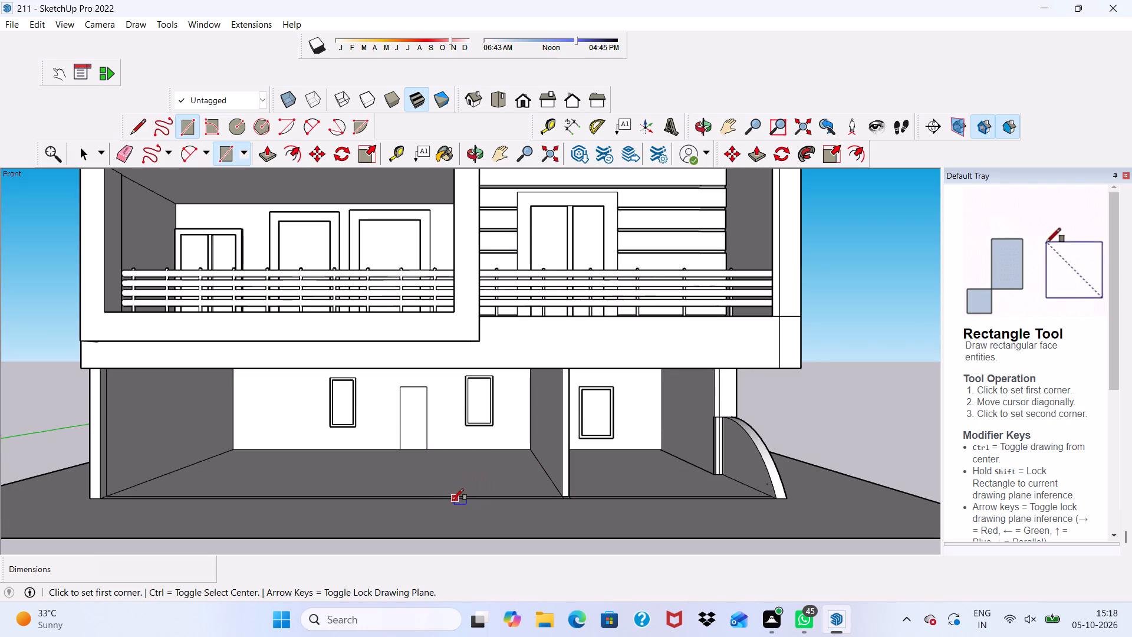
left_click(446, 503)
scroll(469, 477, "down", 3)
scroll(499, 475, "up", 2)
scroll(518, 475, "down", 2)
scroll(677, 456, "down", 1)
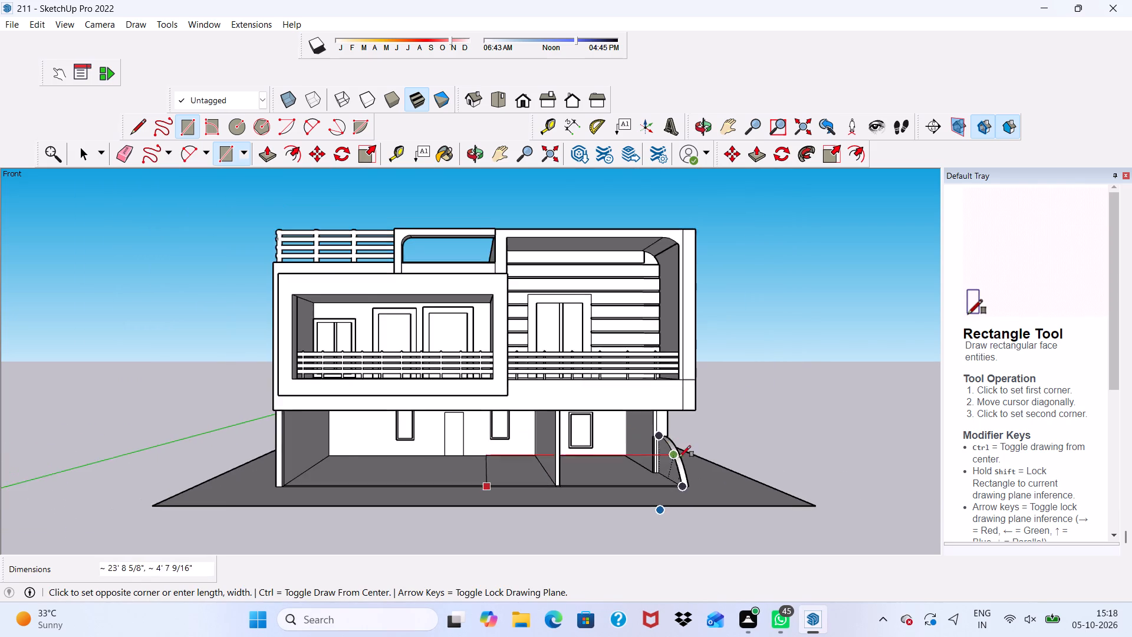
scroll(679, 457, "down", 1)
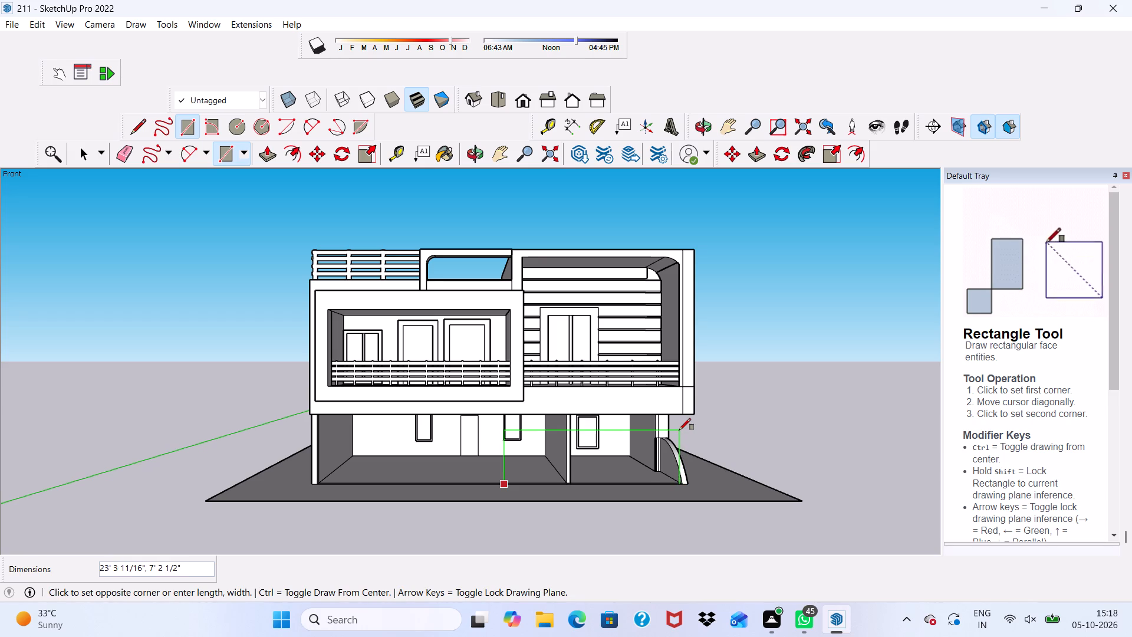
left_click(682, 429)
scroll(656, 445, "down", 3)
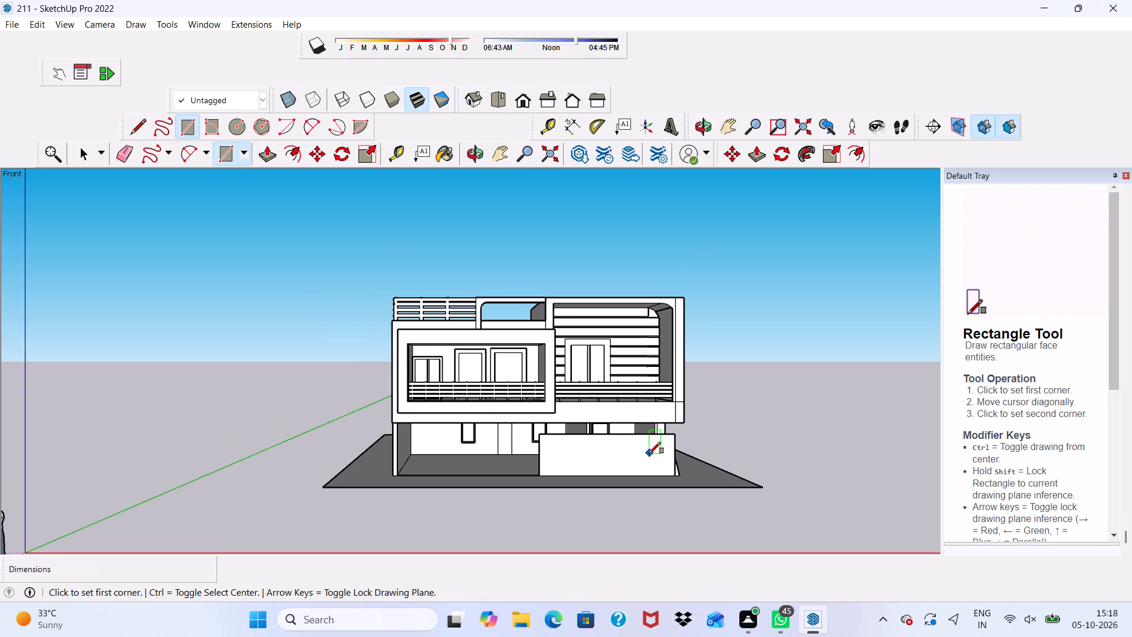
key("space")
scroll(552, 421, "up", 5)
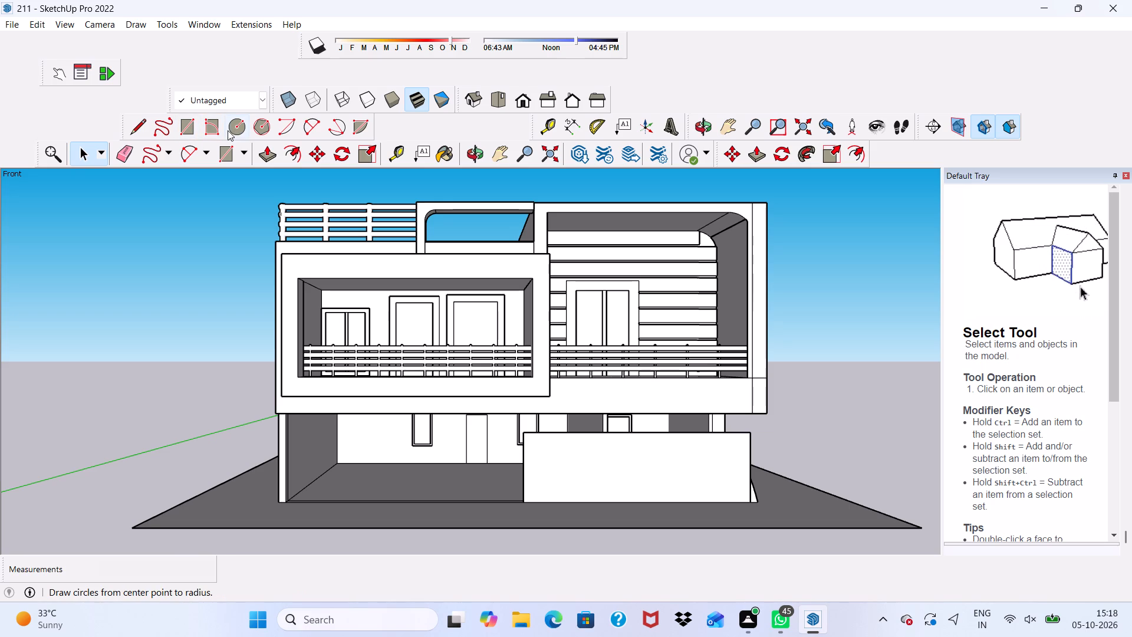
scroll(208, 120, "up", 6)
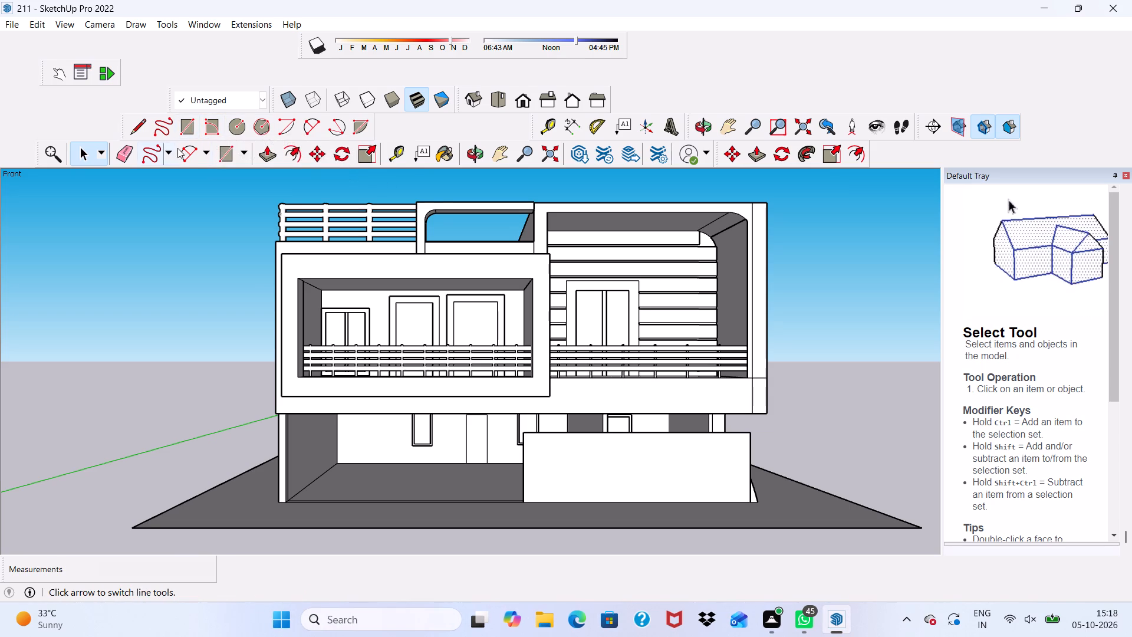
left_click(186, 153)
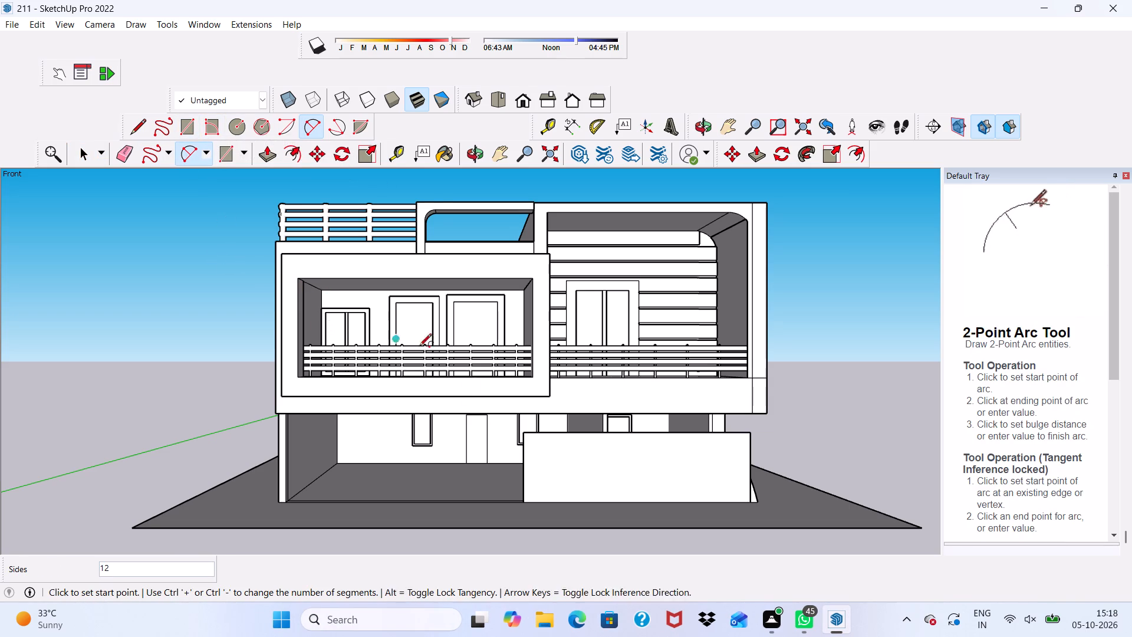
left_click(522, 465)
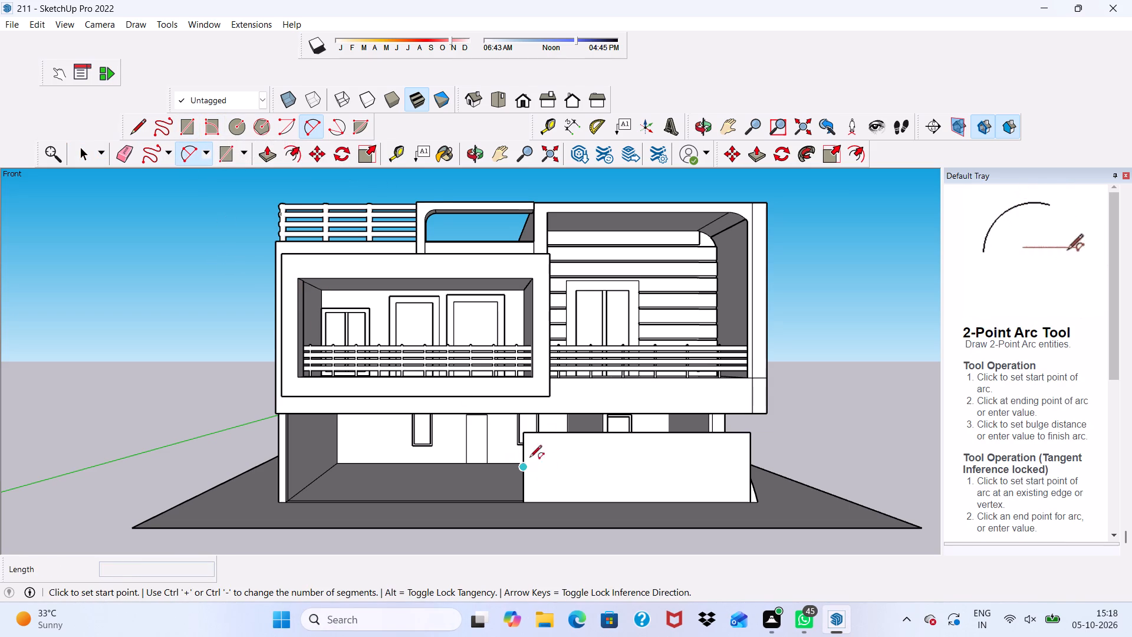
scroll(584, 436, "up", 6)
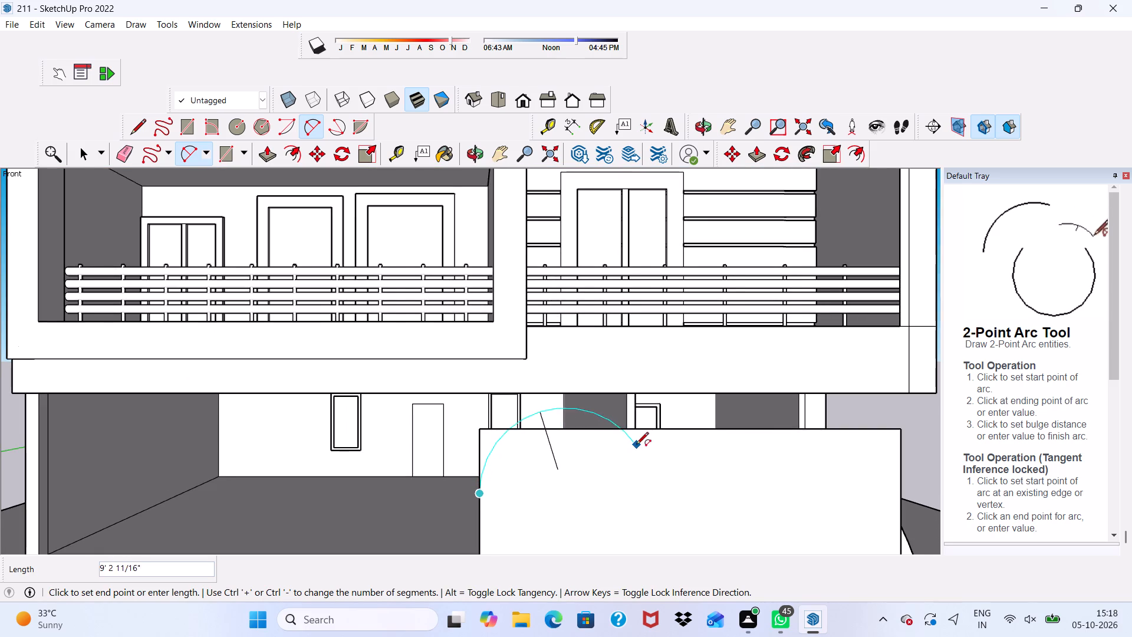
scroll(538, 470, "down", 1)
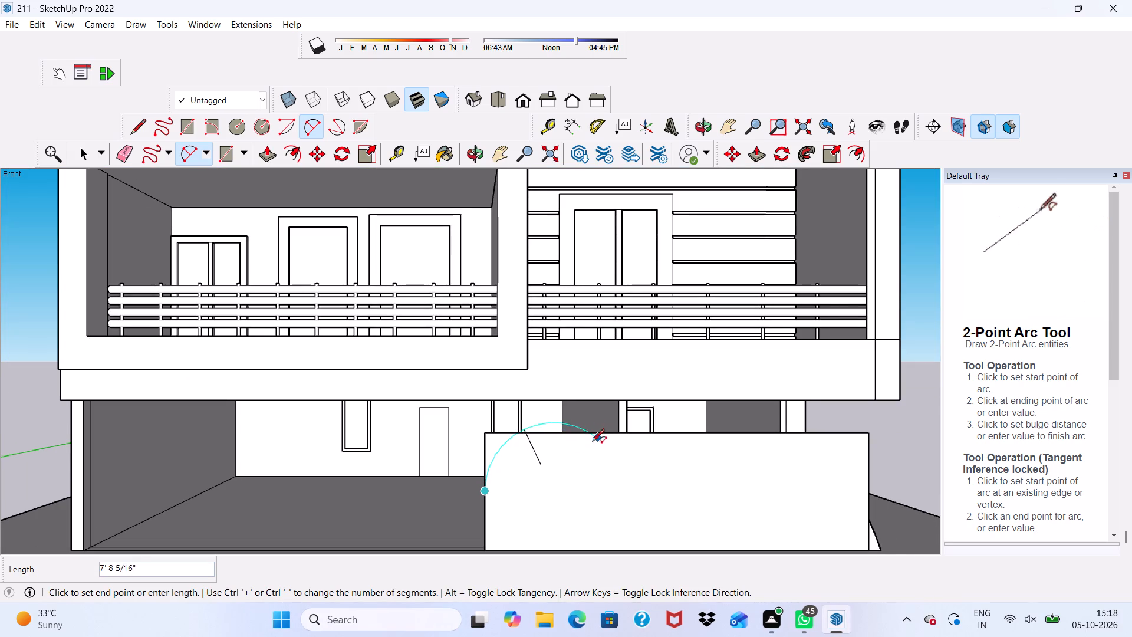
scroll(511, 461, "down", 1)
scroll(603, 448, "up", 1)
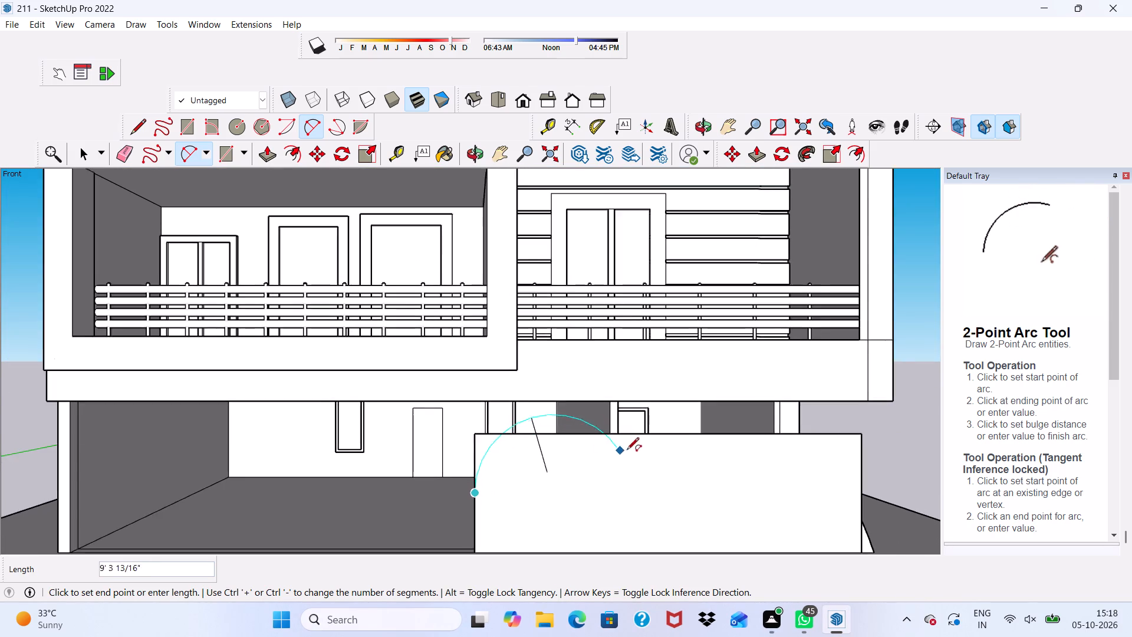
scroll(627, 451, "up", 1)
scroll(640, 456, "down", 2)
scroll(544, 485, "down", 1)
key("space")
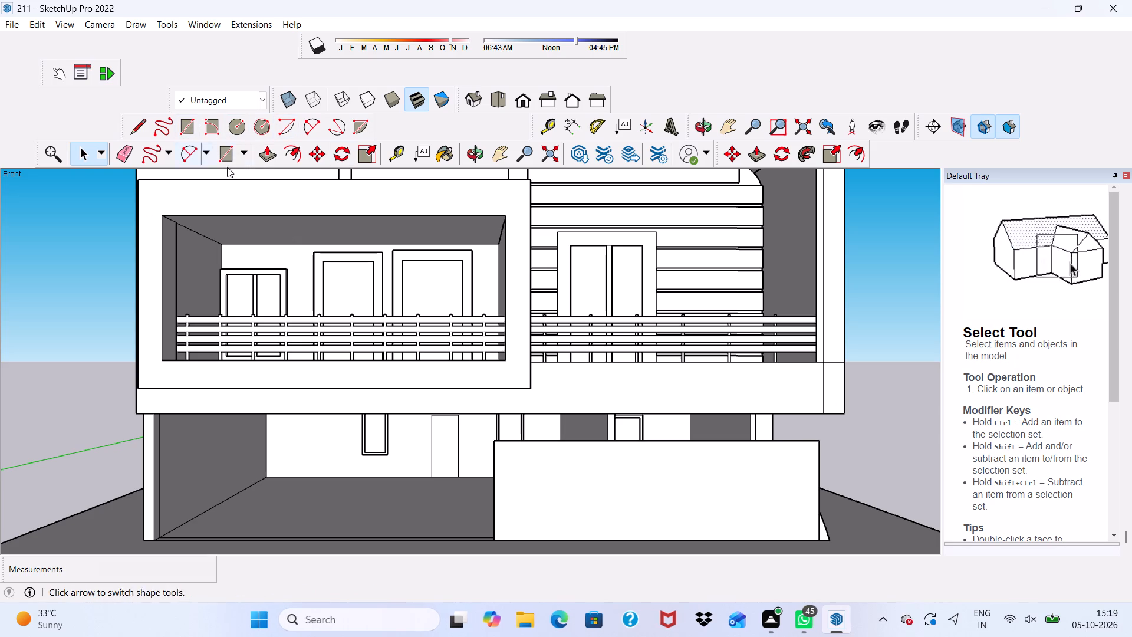
Draw a 2-point arc rounding the front rectangle's upper corner beside the larger ground-floor bay, from its top edge to its vertical edge.
left_click(196, 147)
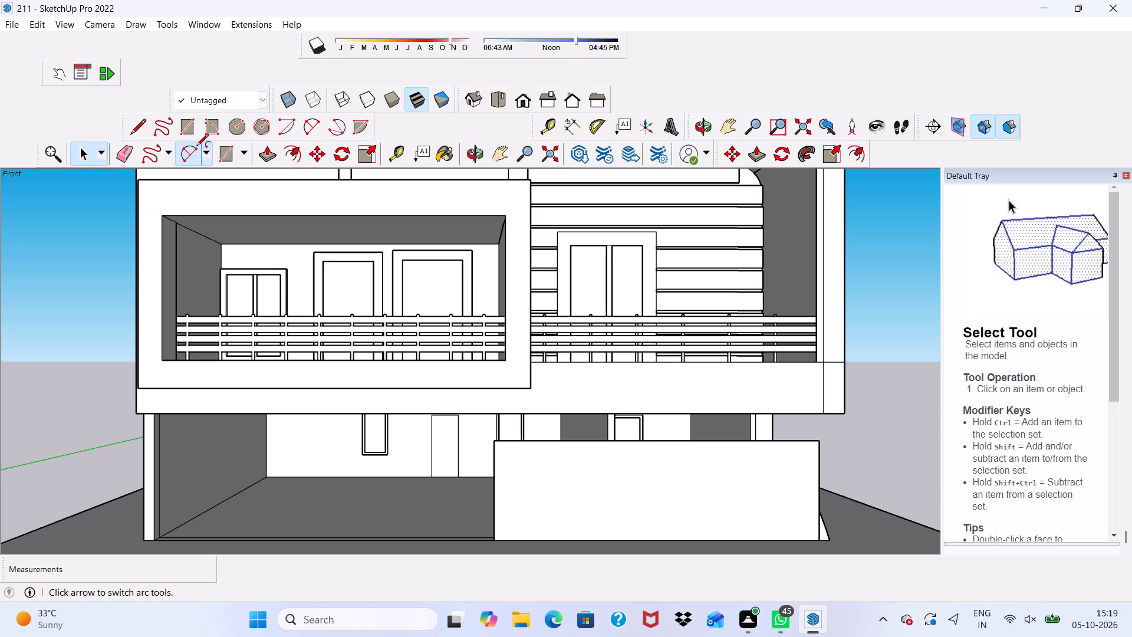
left_click(577, 444)
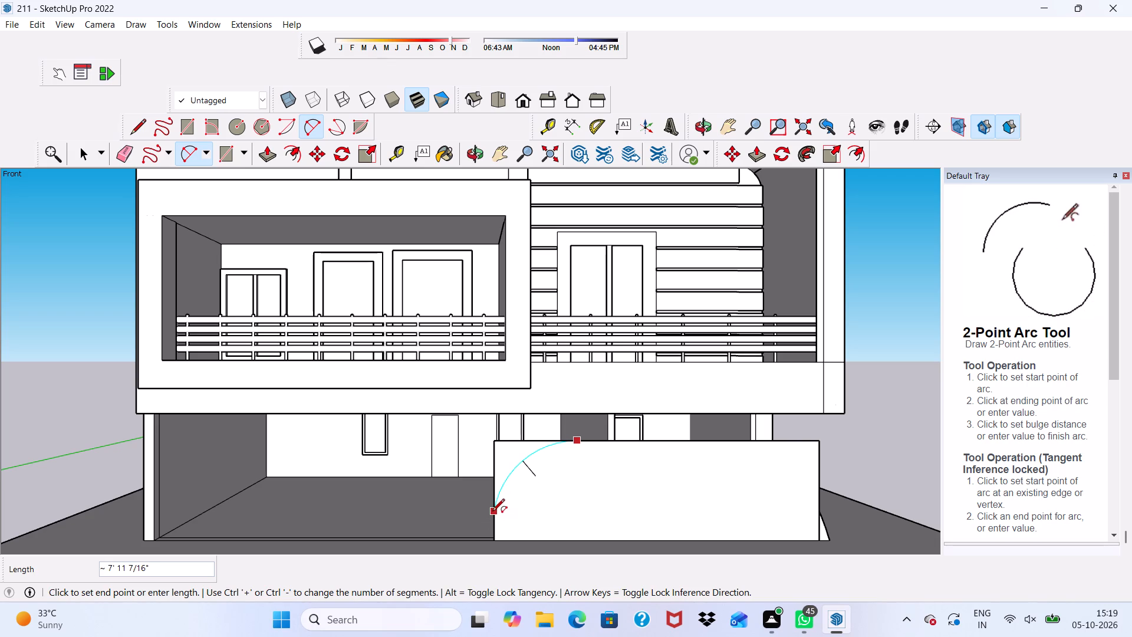
left_click(492, 520)
scroll(492, 483, "down", 2)
scroll(494, 486, "up", 1)
scroll(500, 488, "down", 1)
scroll(509, 500, "up", 2)
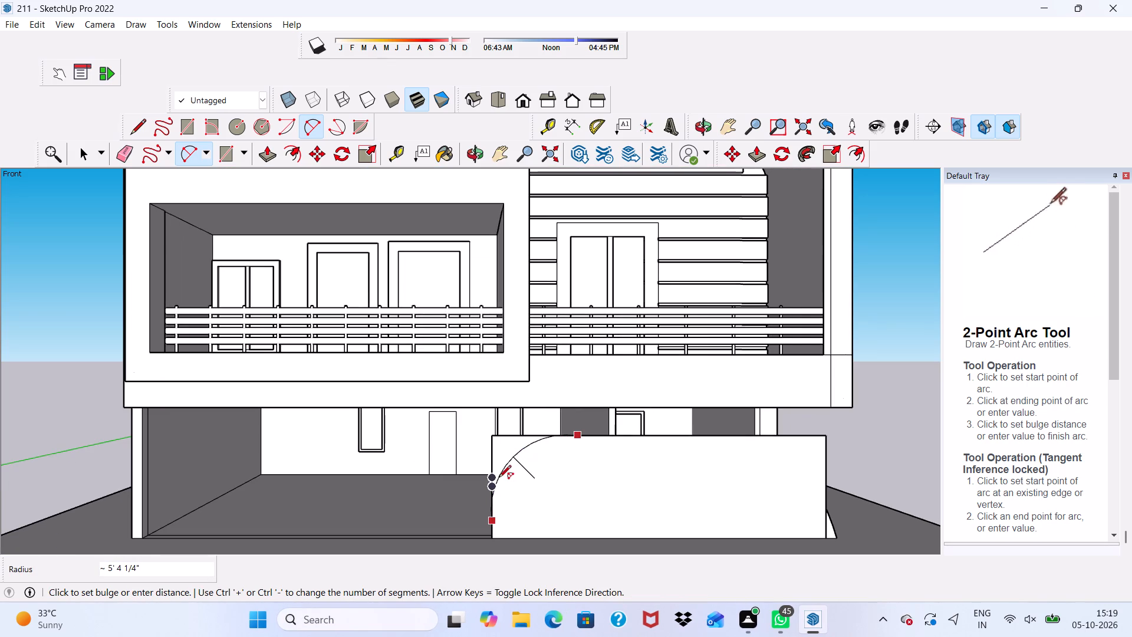
left_click(501, 488)
Draw a matching arc of about 5' 9" radius across the front rectangle's other upper corner, beside the curved side wall.
scroll(469, 478, "down", 7)
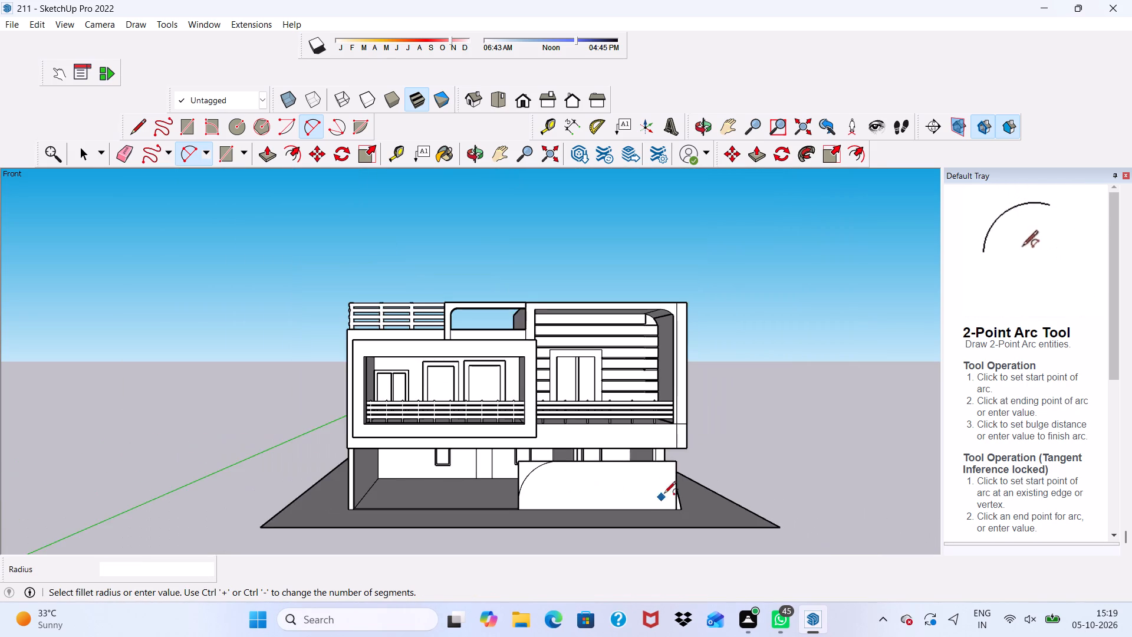
scroll(656, 470, "up", 6)
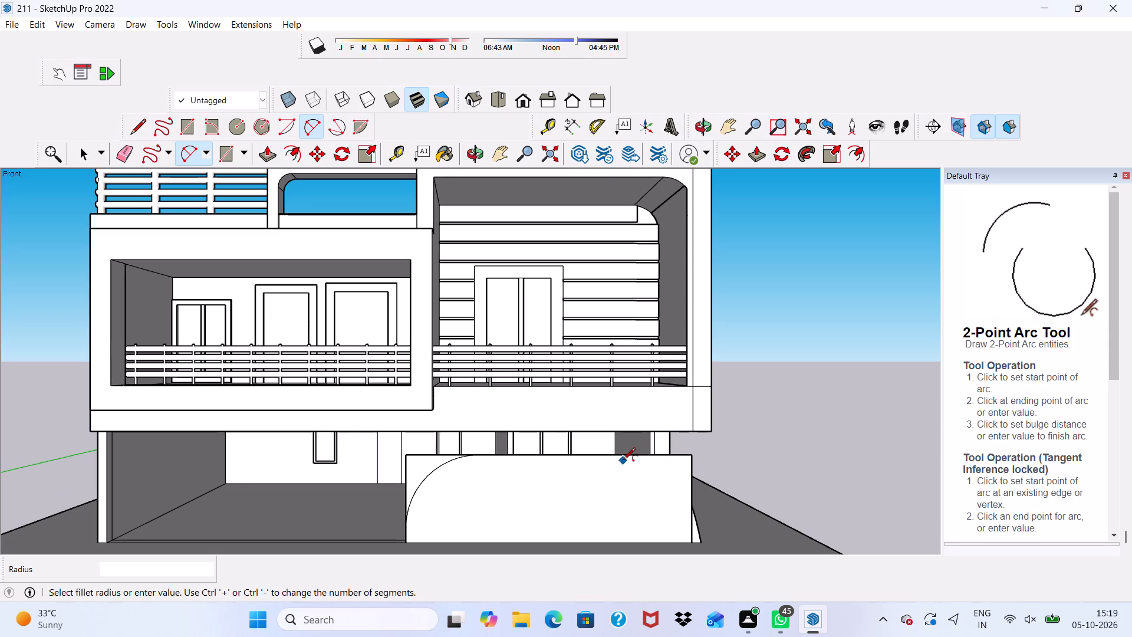
left_click(623, 457)
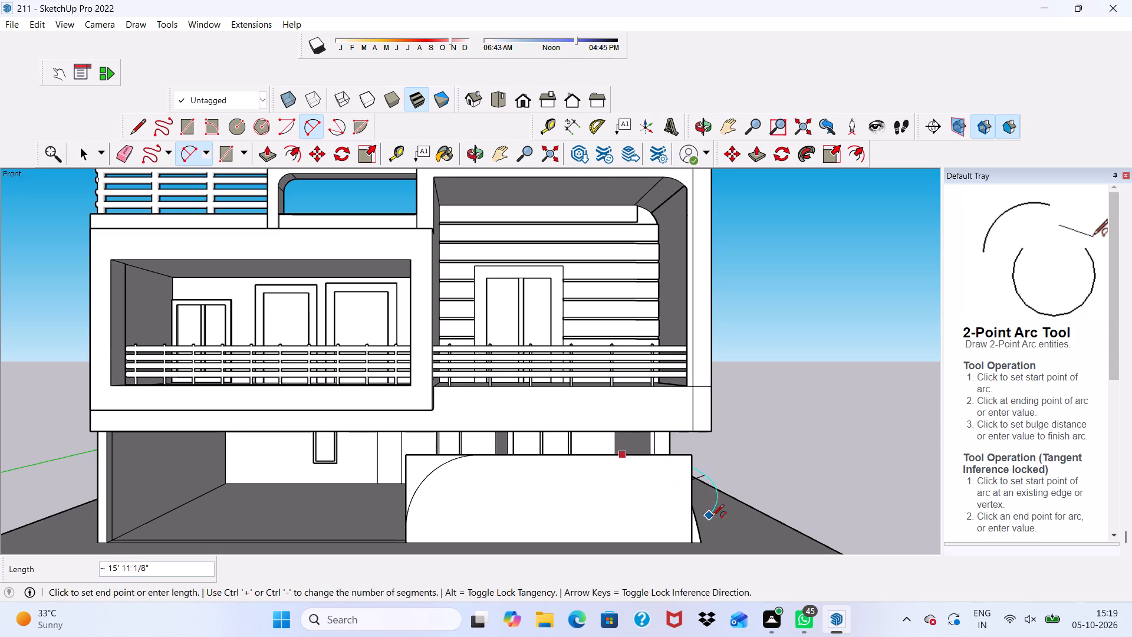
left_click(689, 518)
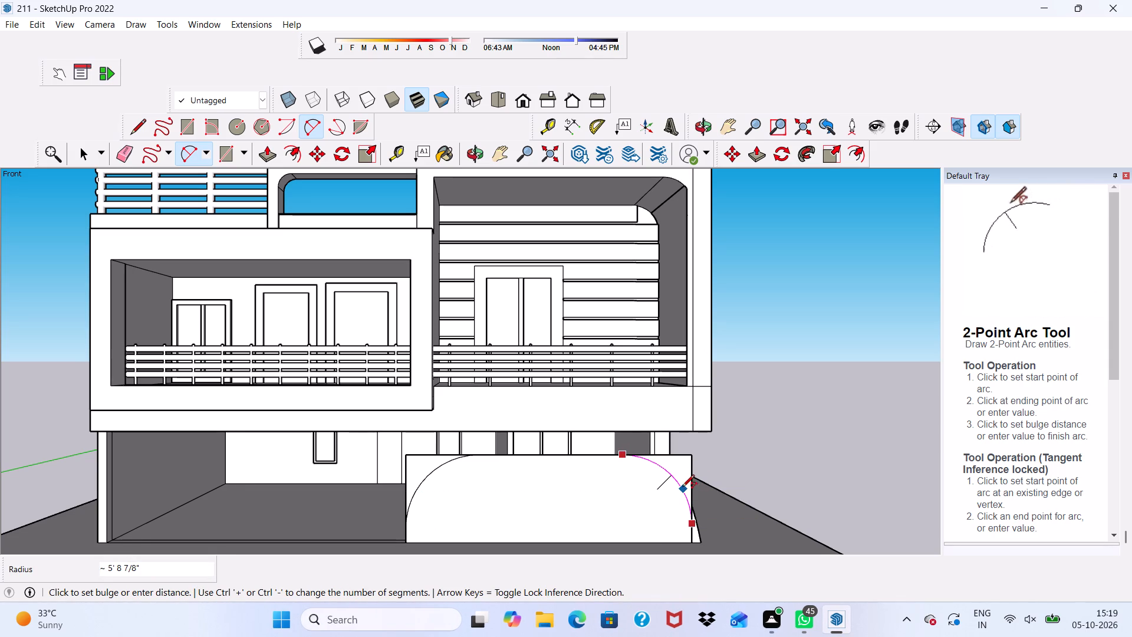
left_click(682, 488)
scroll(730, 497, "up", 2)
key("space")
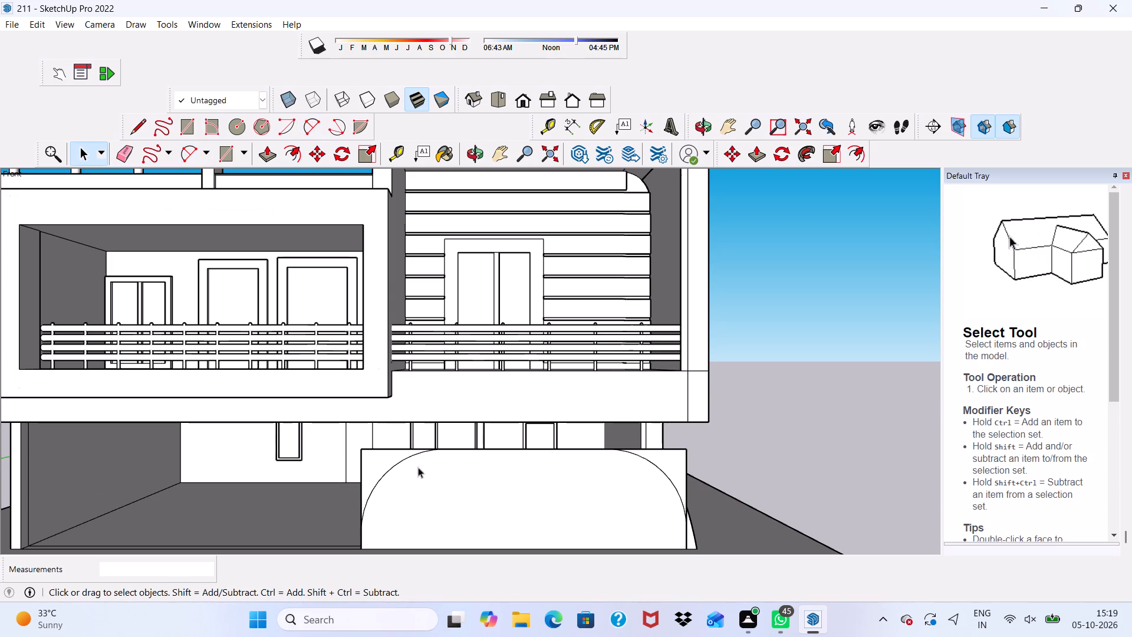
Erase the leftover straight corner edges outside both arcs so the front panel has a rounded top outline.
left_click(128, 150)
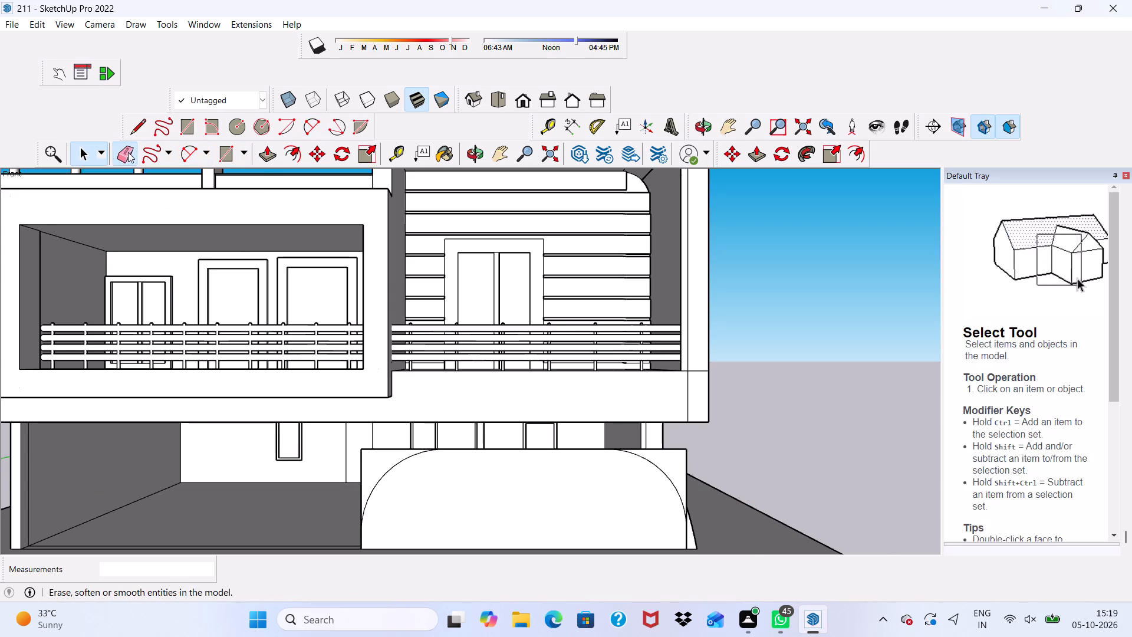
scroll(355, 451, "up", 1)
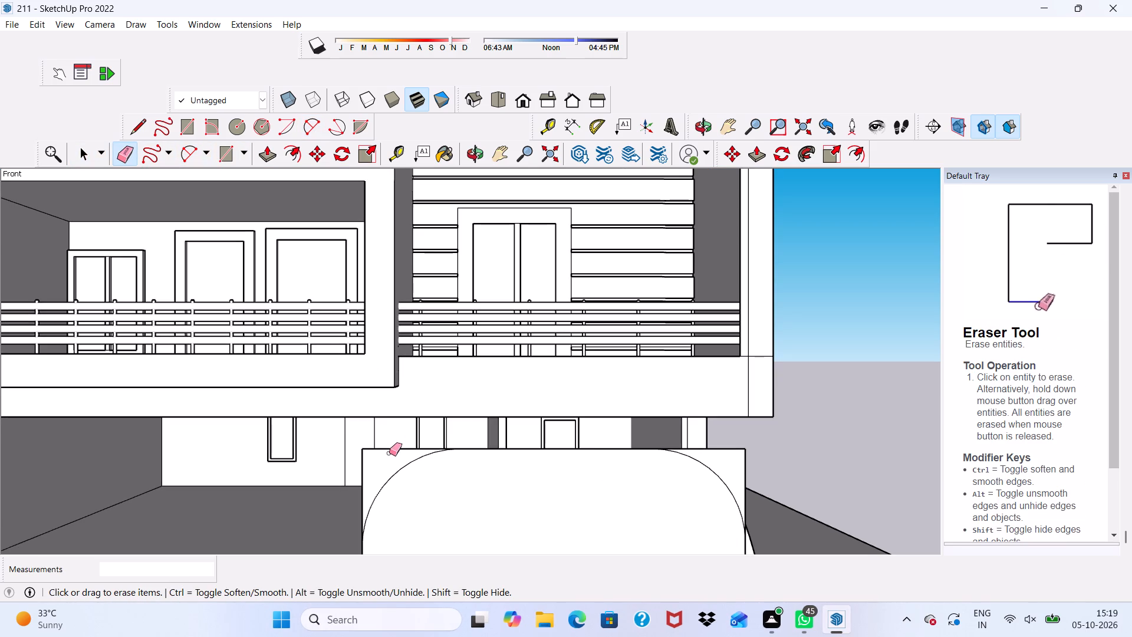
left_click(389, 453)
left_click_drag(390, 451, 387, 456)
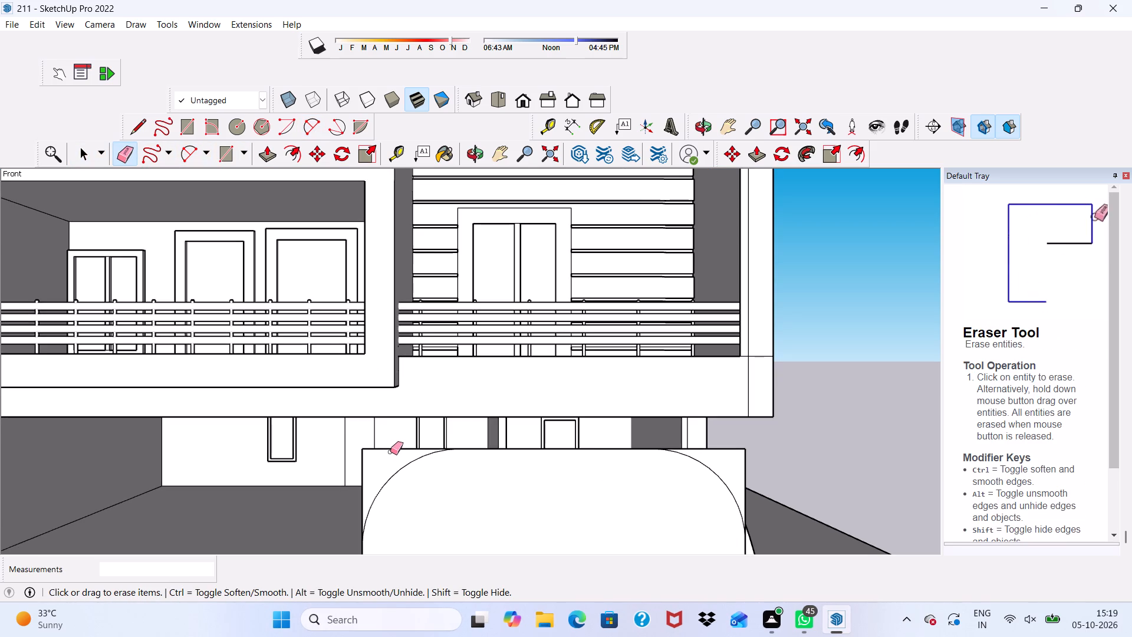
left_click(393, 449)
left_click_drag(358, 471, 366, 468)
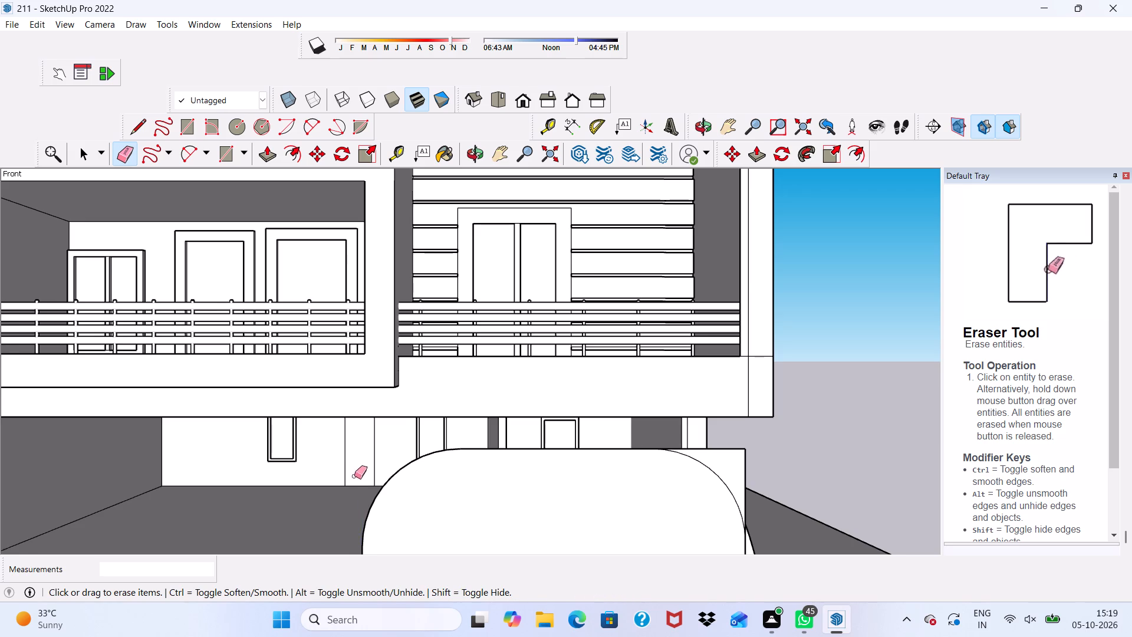
scroll(384, 484, "down", 2)
scroll(425, 496, "up", 1)
middle_click_drag(552, 490, 511, 454)
scroll(501, 485, "up", 1)
scroll(553, 480, "down", 1)
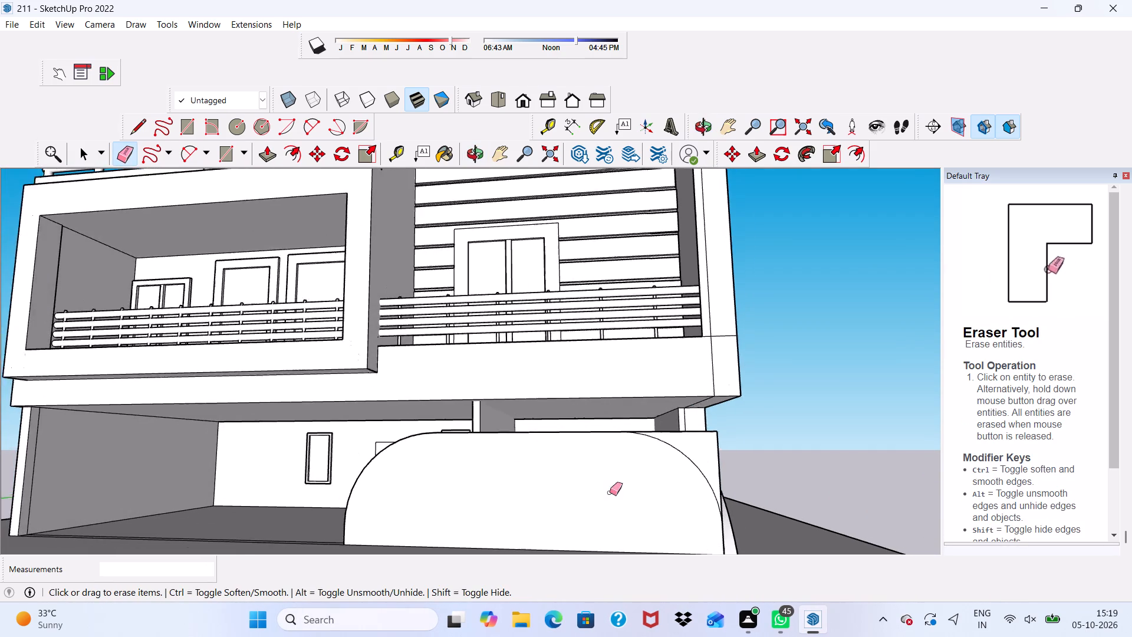
scroll(610, 492, "down", 3)
scroll(651, 469, "up", 2)
left_click_drag(669, 442, 671, 448)
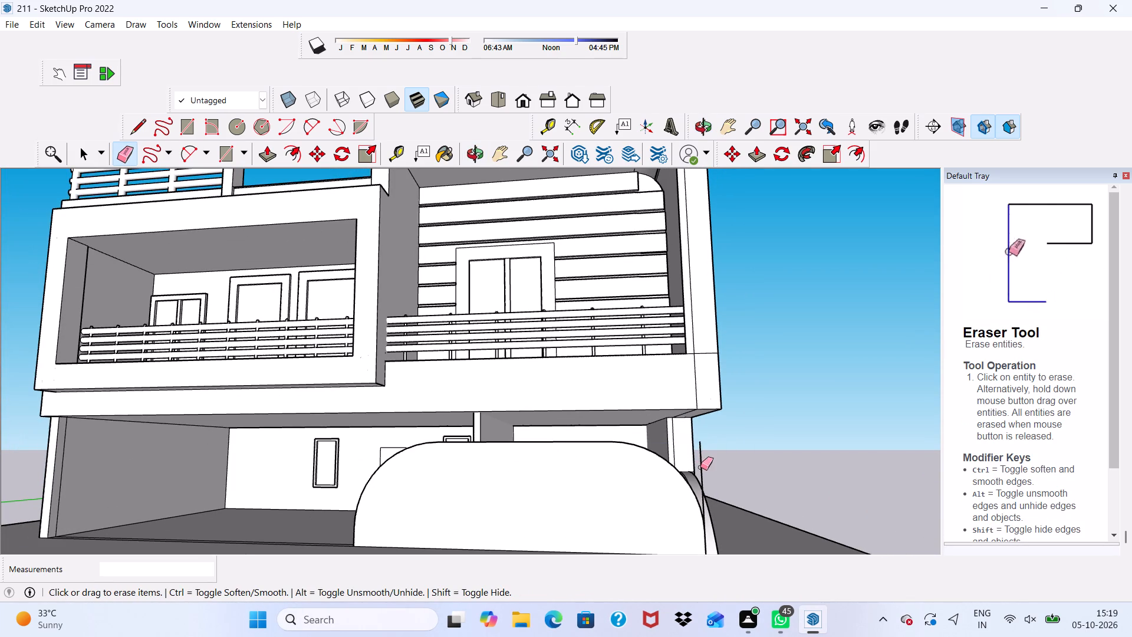
left_click(700, 467)
Push/Pull the rounded front panel 9" from its rear face to give it thickness.
scroll(690, 475, "down", 2)
scroll(685, 478, "up", 1)
middle_click_drag(669, 487, 335, 530)
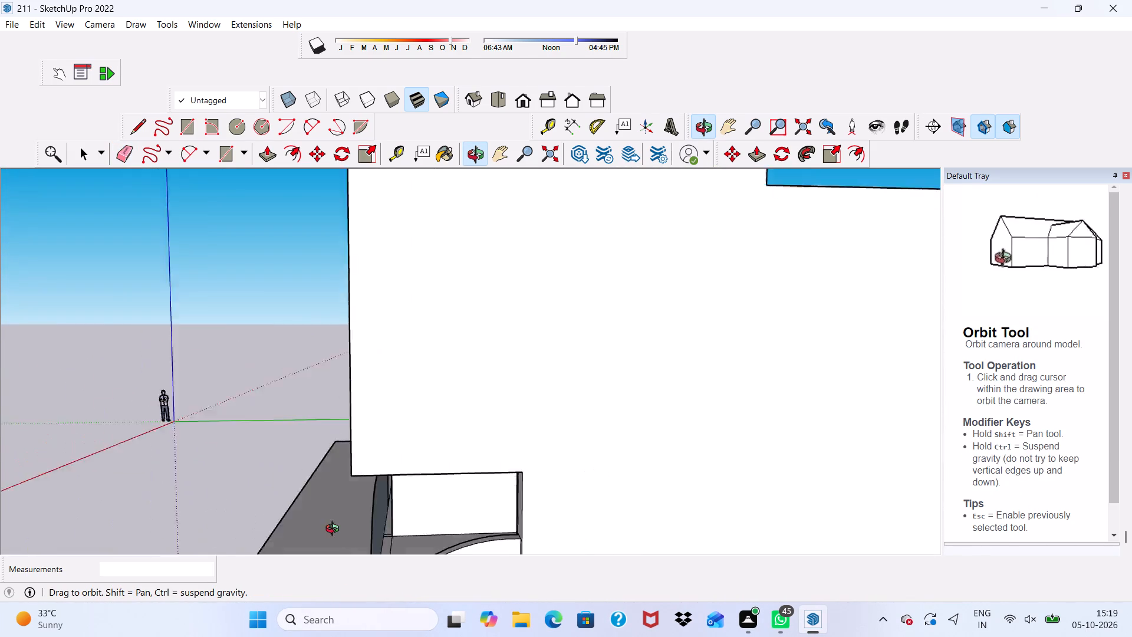
middle_click_drag(335, 530, 296, 511)
scroll(331, 487, "up", 2)
left_click(367, 469)
key("space")
left_click(356, 479)
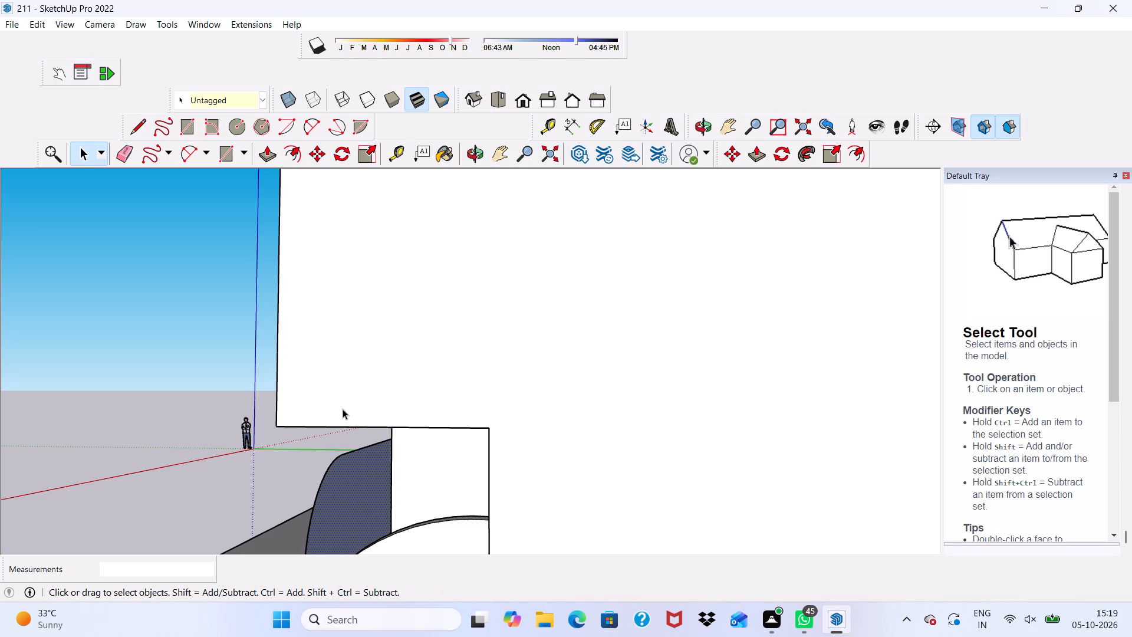
left_click(265, 152)
left_click(360, 483)
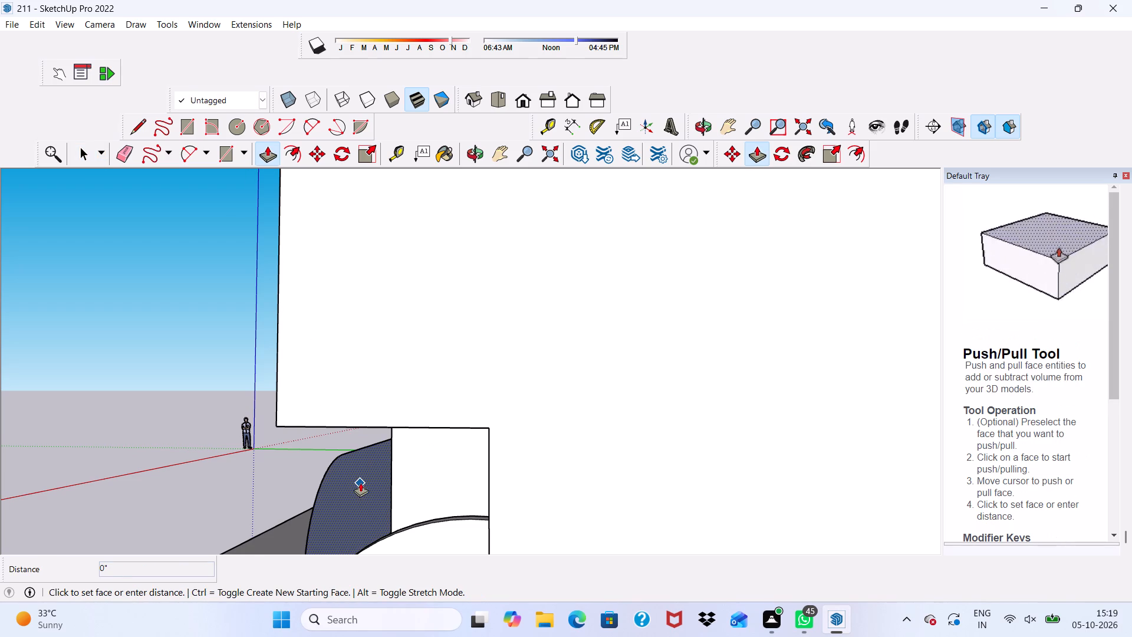
left_click(405, 482)
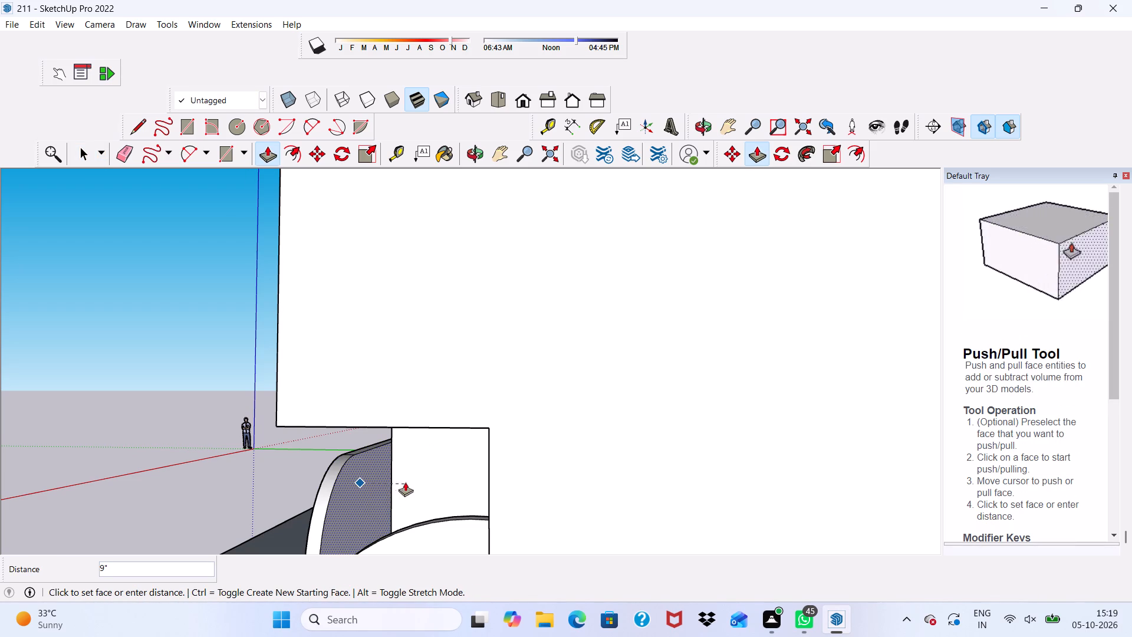
Examine the thickened rounded panel and the ground-floor bays around it from the front, sides and below.
scroll(367, 470, "down", 3)
middle_click_drag(362, 470, 727, 439)
scroll(475, 476, "up", 4)
middle_click_drag(469, 461, 690, 510)
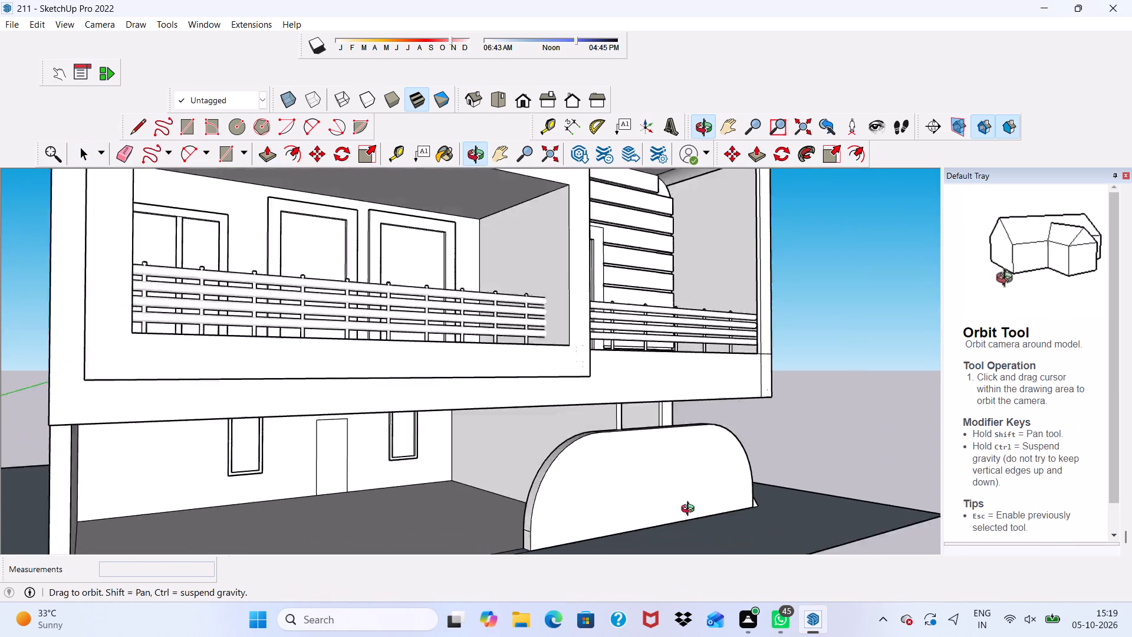
middle_click_drag(690, 510, 765, 557)
scroll(614, 508, "up", 4)
scroll(415, 342, "up", 1)
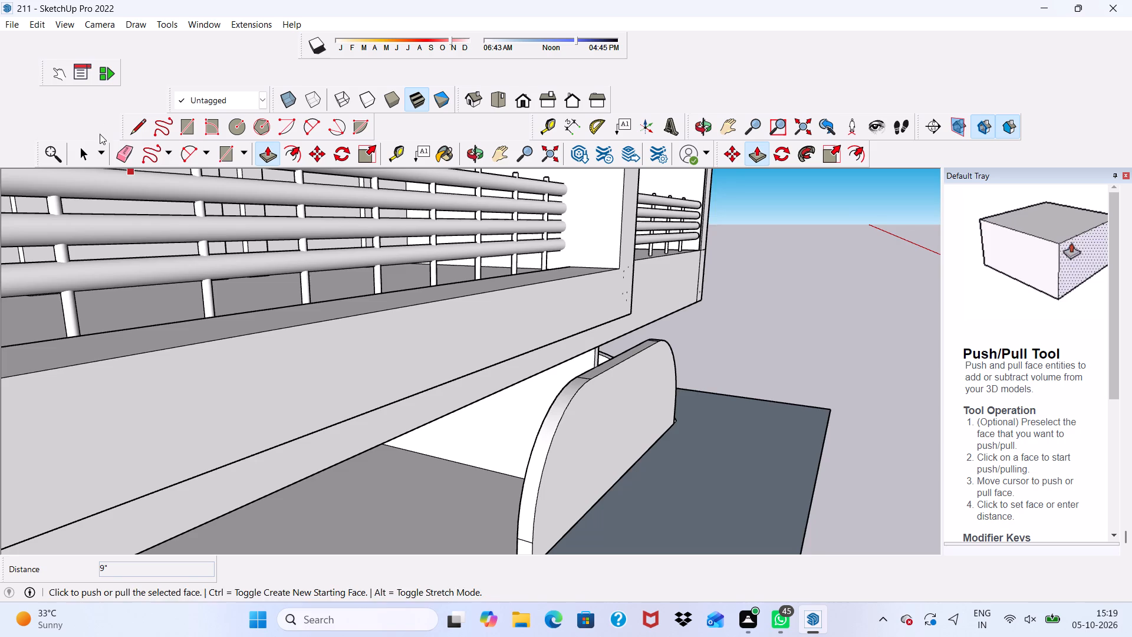
scroll(396, 301, "down", 4)
middle_click_drag(627, 440, 320, 379)
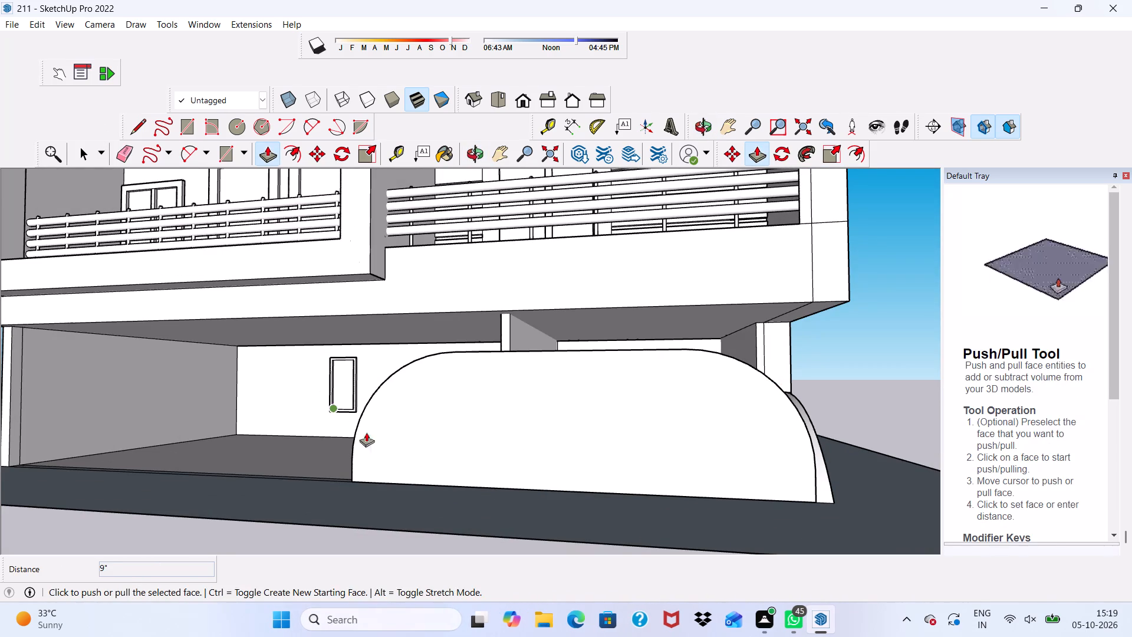
key("space")
left_click(861, 370)
scroll(746, 390, "down", 4)
middle_click_drag(474, 449, 512, 506)
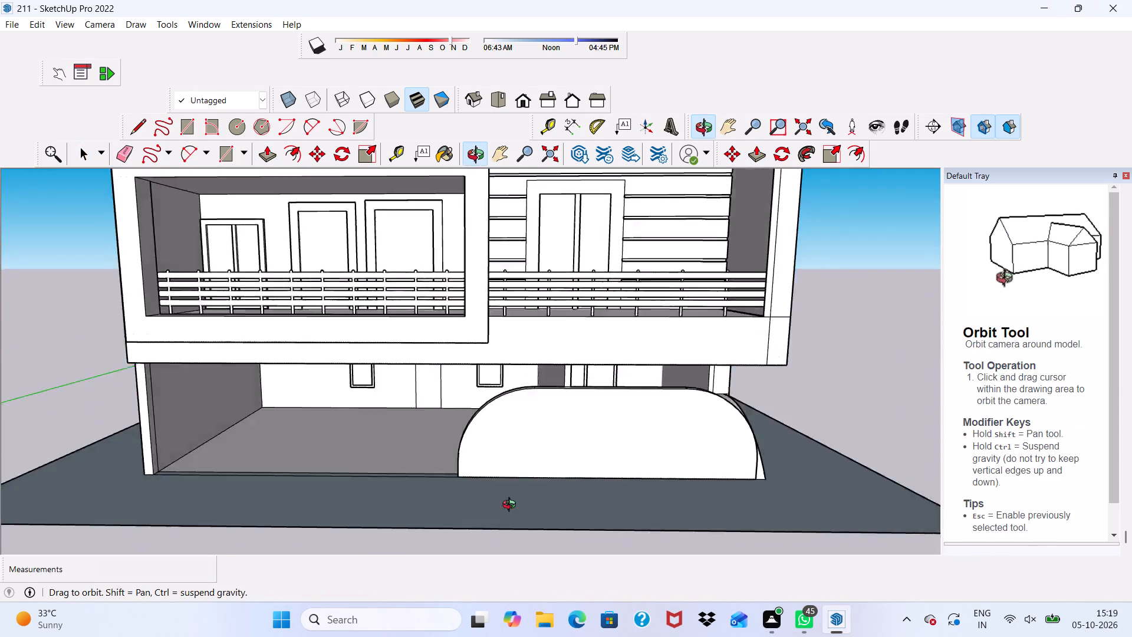
middle_click_drag(512, 506, 463, 485)
middle_click(463, 485)
scroll(485, 440, "down", 3)
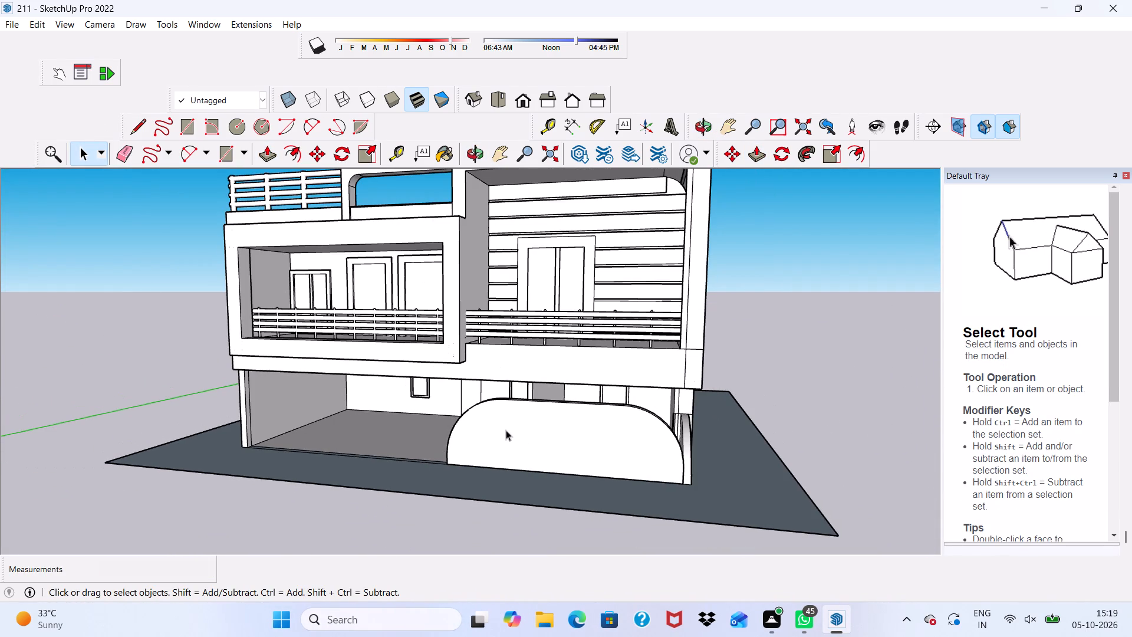
scroll(400, 439, "down", 1)
middle_click_drag(400, 439, 354, 352)
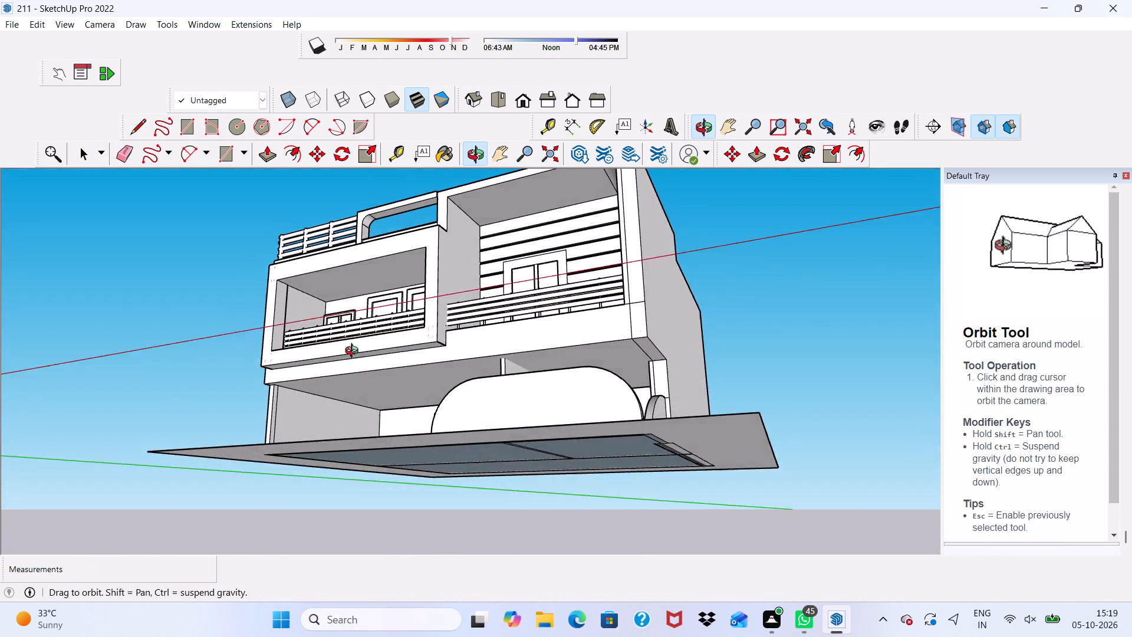
middle_click_drag(354, 352, 402, 343)
middle_click(402, 343)
scroll(529, 379, "up", 3)
middle_click_drag(561, 395, 635, 448)
middle_click(635, 448)
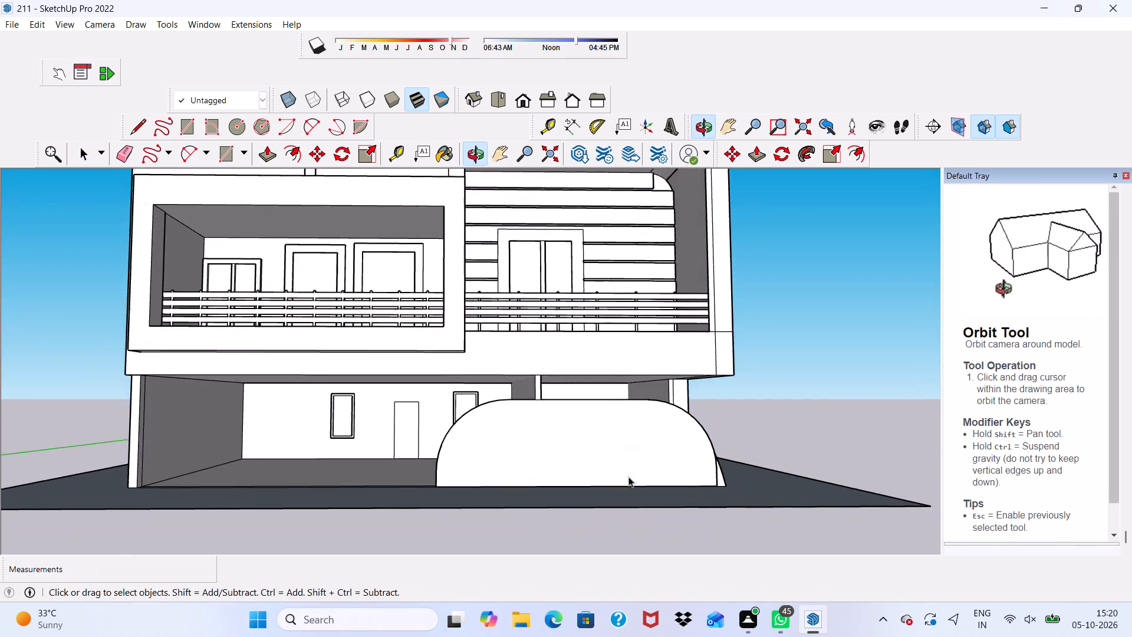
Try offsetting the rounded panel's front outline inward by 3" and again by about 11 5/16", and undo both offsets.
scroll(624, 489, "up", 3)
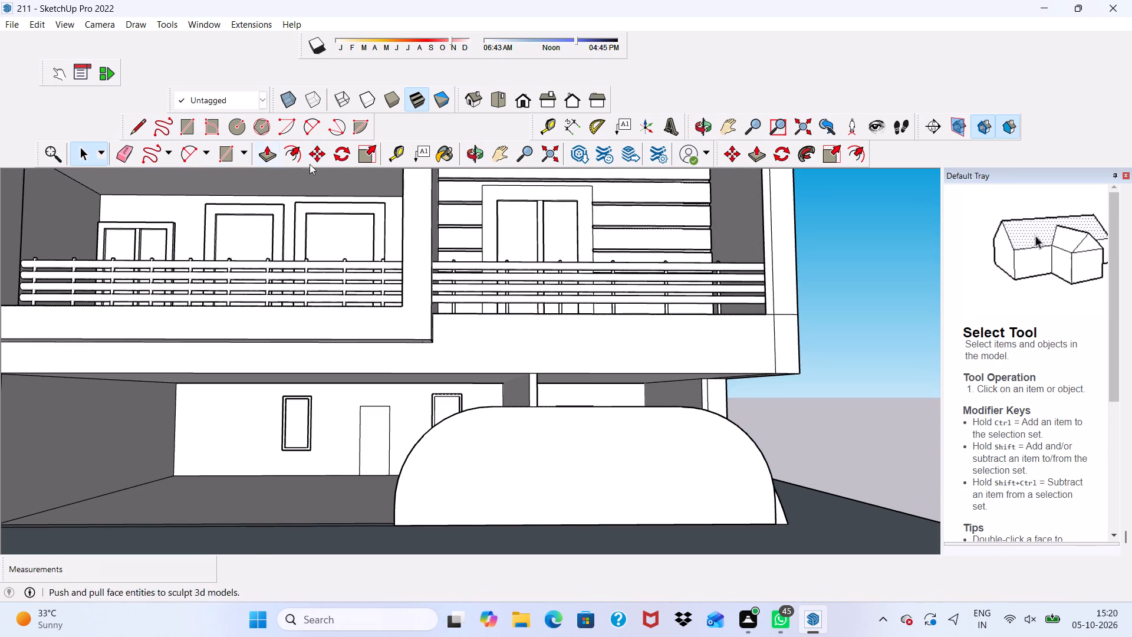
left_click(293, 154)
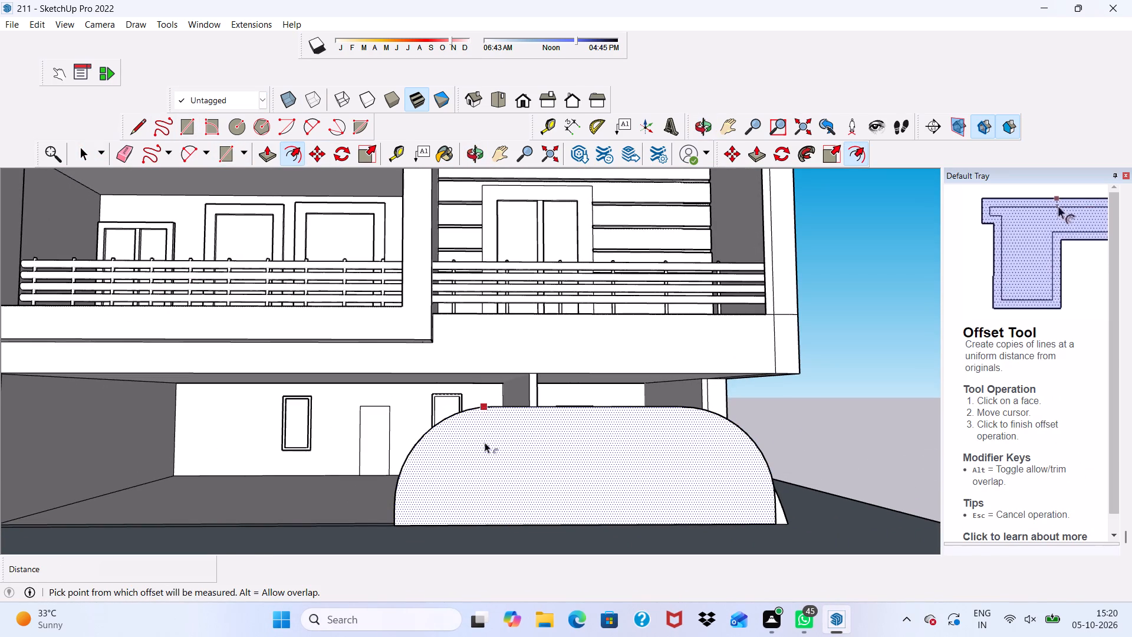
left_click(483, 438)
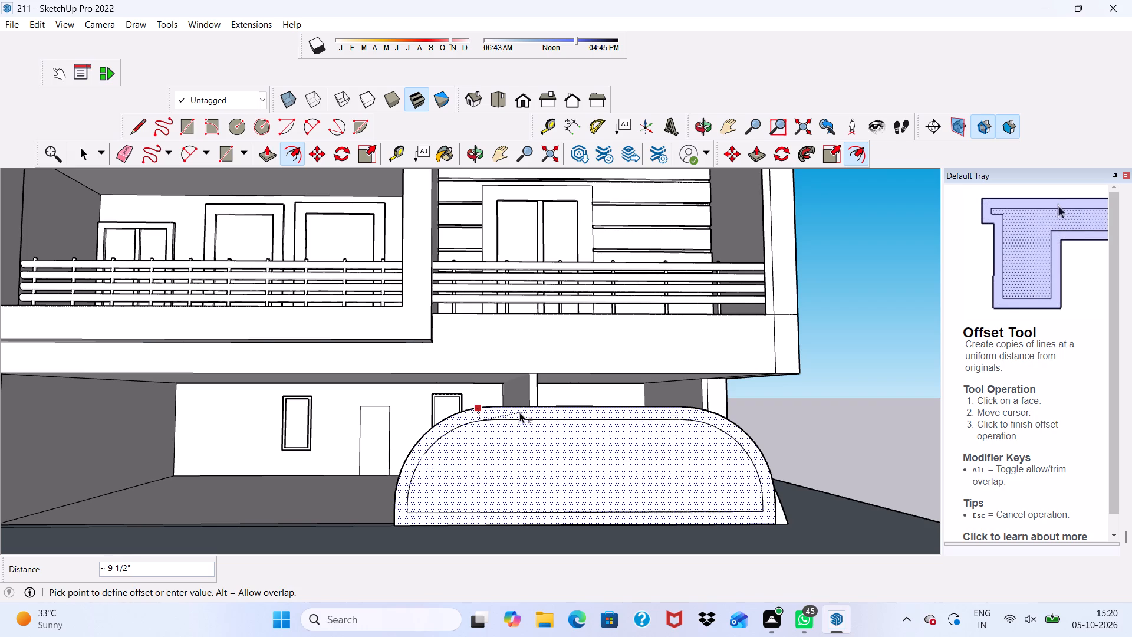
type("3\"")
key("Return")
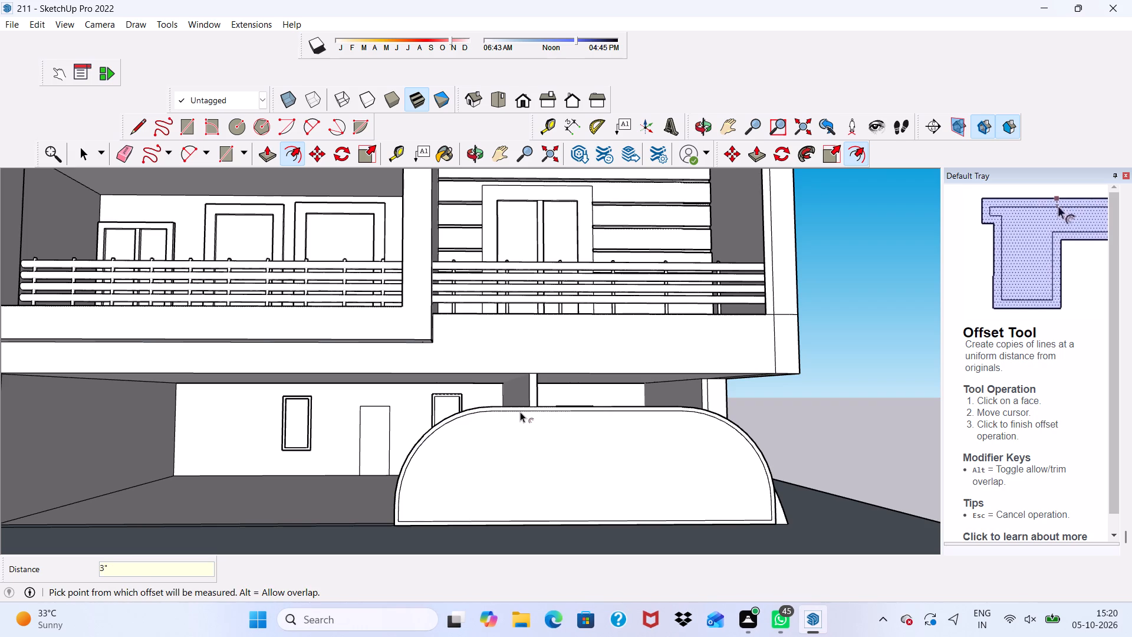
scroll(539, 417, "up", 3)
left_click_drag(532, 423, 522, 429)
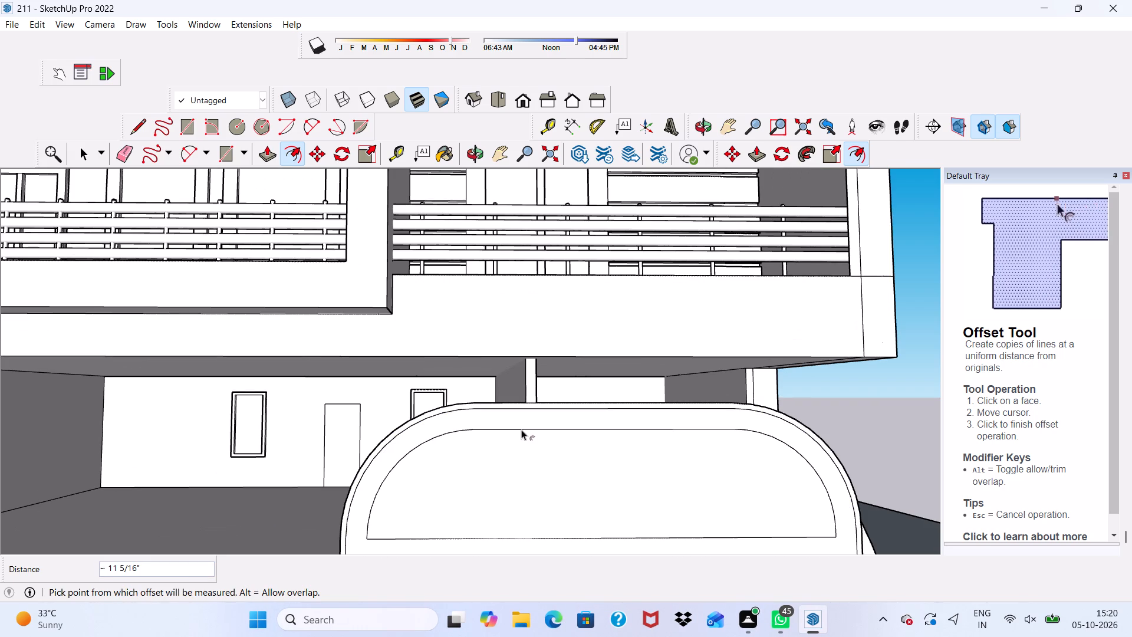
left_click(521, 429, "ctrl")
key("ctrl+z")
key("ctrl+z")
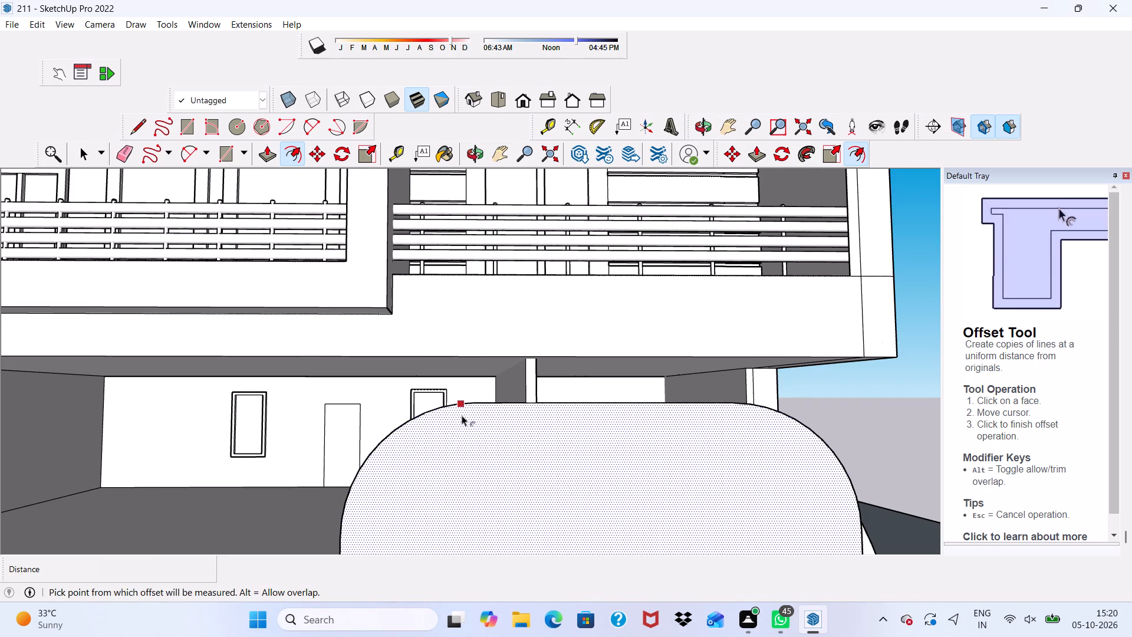
Offset the outline of the rounded panel's front face 6" inward.
scroll(439, 443, "down", 1)
left_click(465, 420)
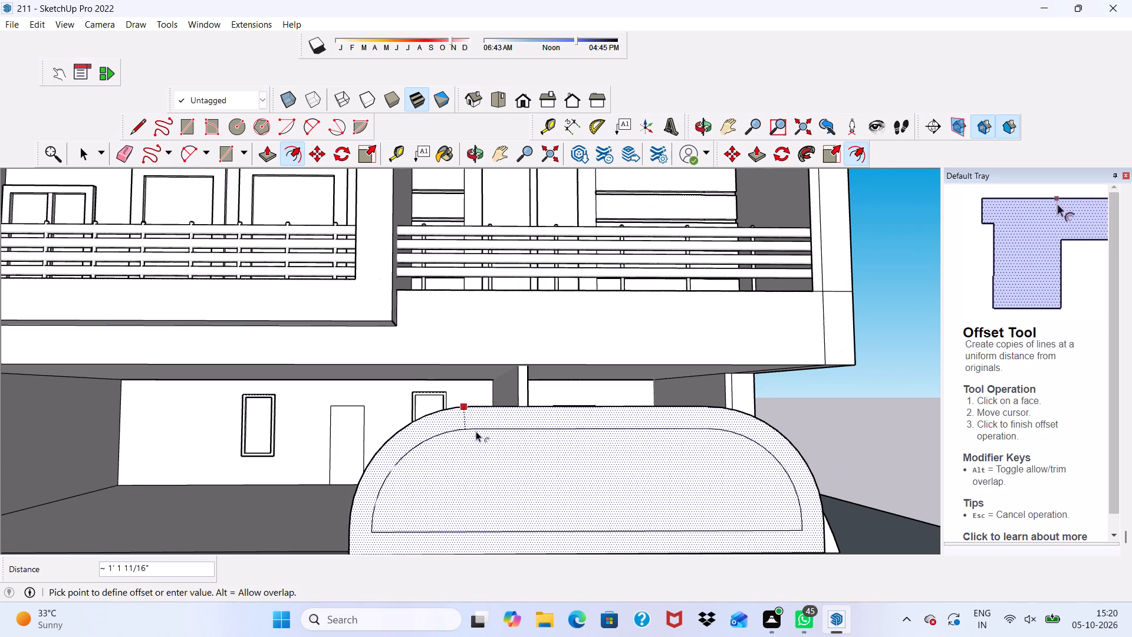
type("6\"")
key("Return")
key("space")
scroll(477, 430, "down", 3)
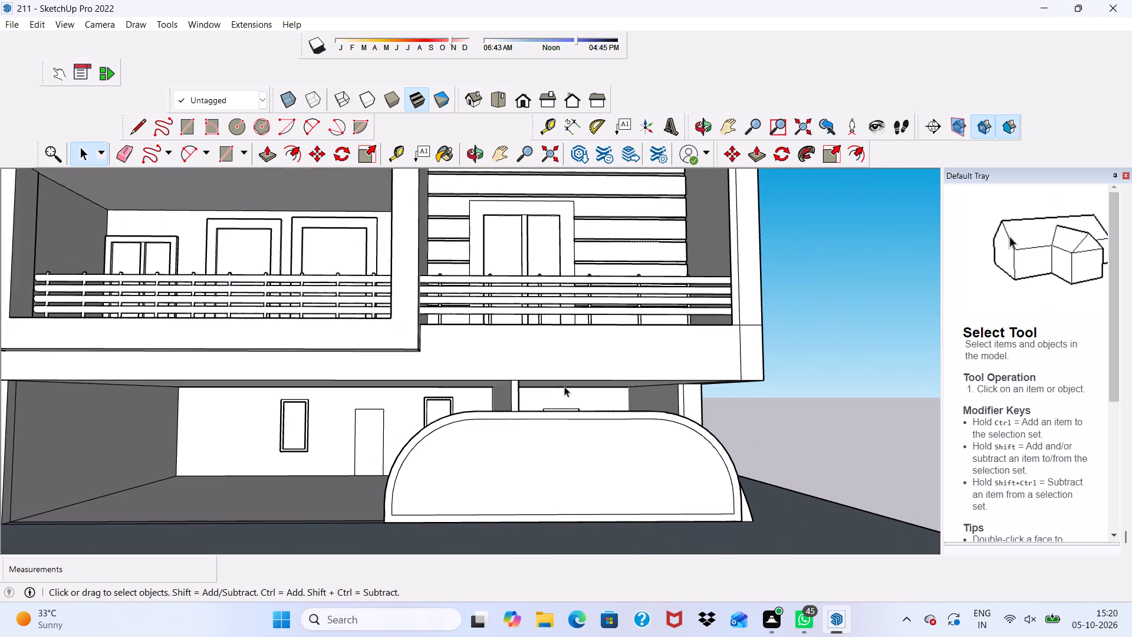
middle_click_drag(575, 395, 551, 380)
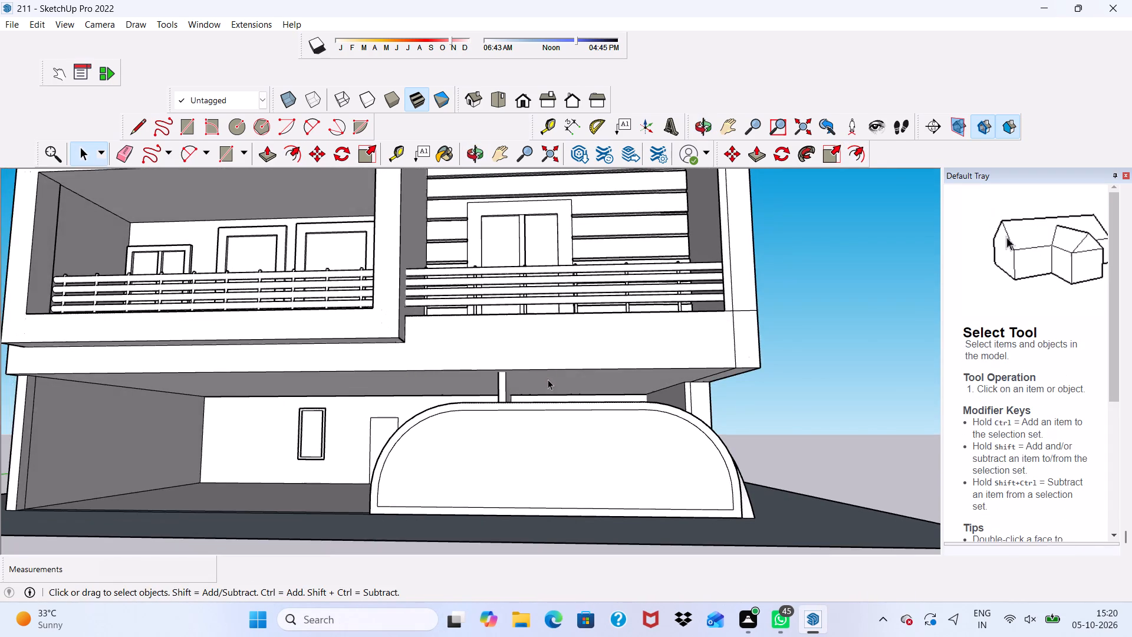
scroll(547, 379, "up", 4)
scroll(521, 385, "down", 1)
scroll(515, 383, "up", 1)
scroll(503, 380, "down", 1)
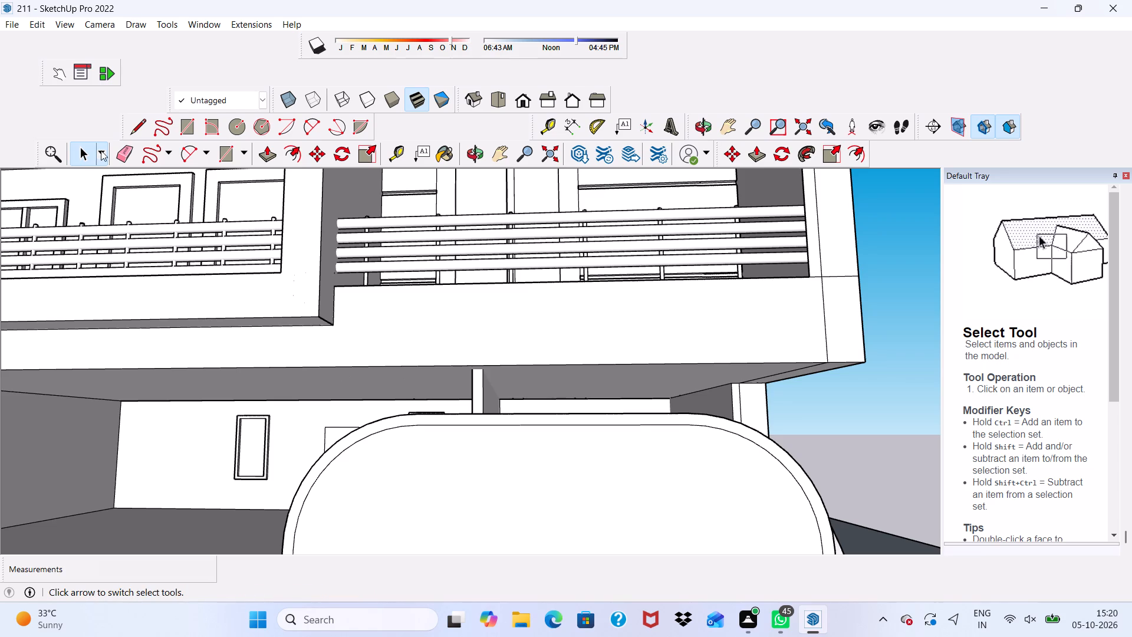
Draw two vertical 6" lines extending the inset outline's lower corners down to the rounded panel's bottom edge.
left_click(144, 121)
scroll(181, 178, "down", 3)
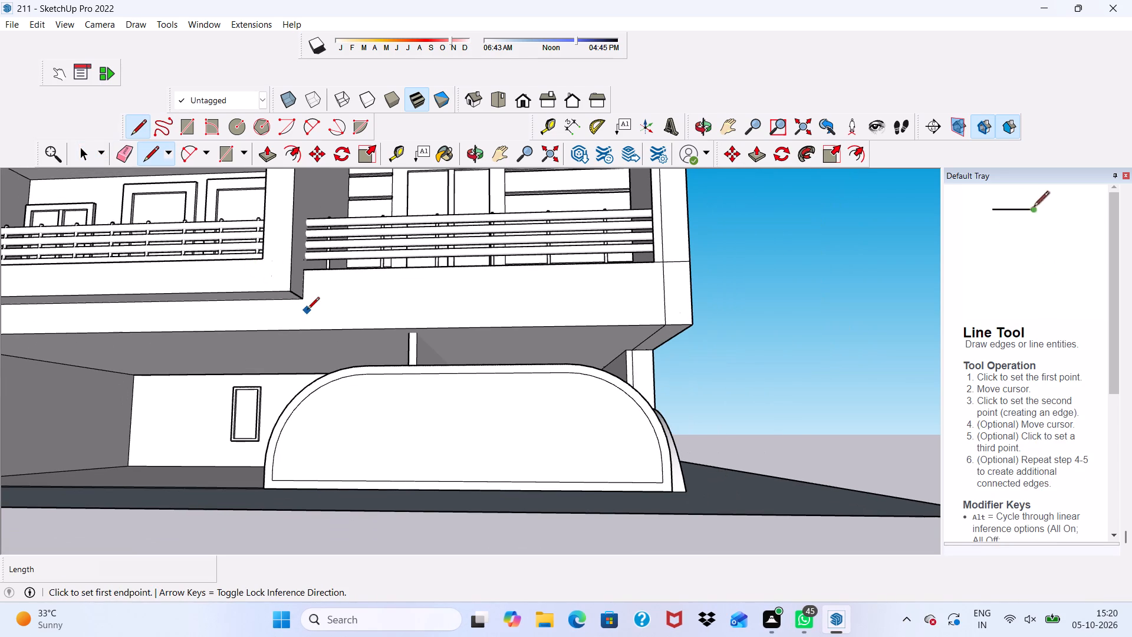
scroll(338, 488, "up", 7)
scroll(281, 486, "up", 3)
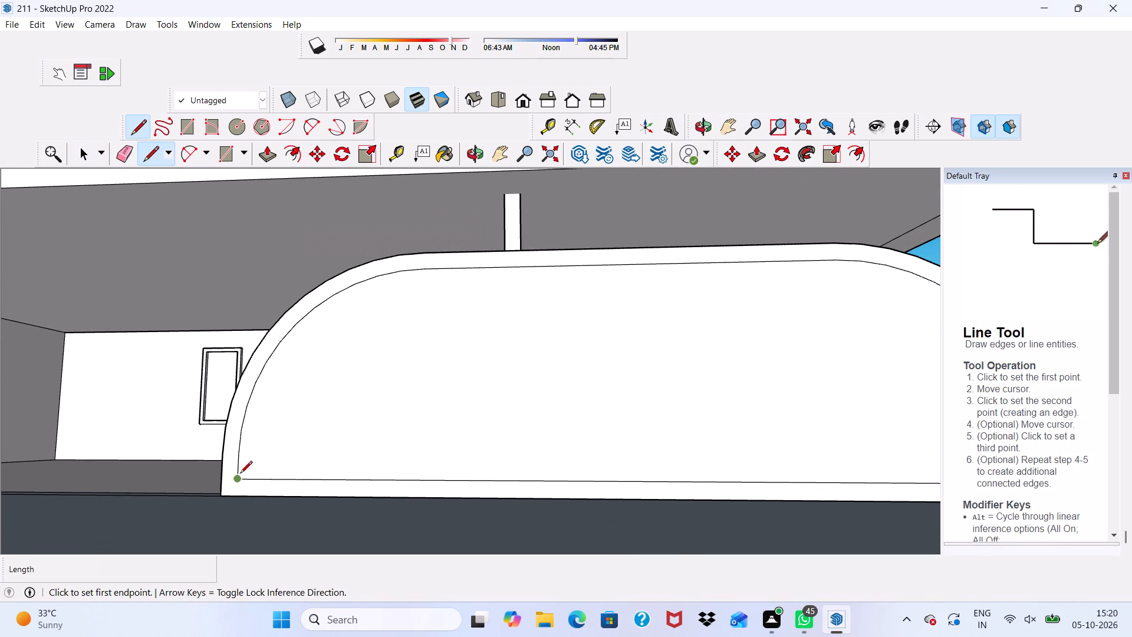
left_click(234, 480)
left_click(240, 499)
scroll(245, 496, "down", 3)
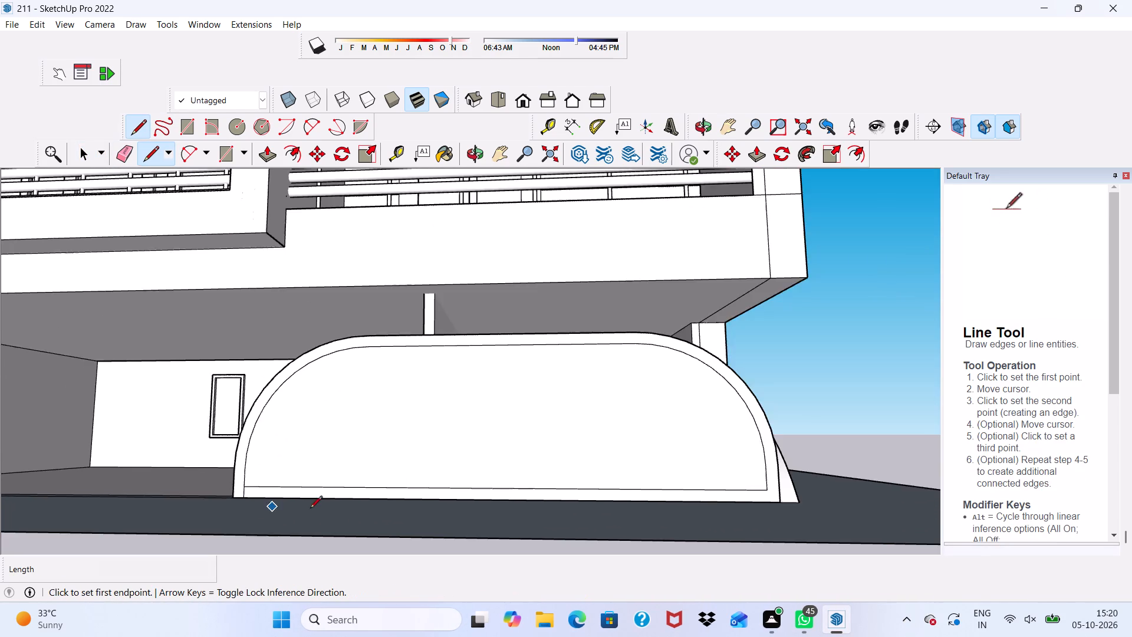
scroll(310, 509, "down", 8)
scroll(774, 523, "up", 8)
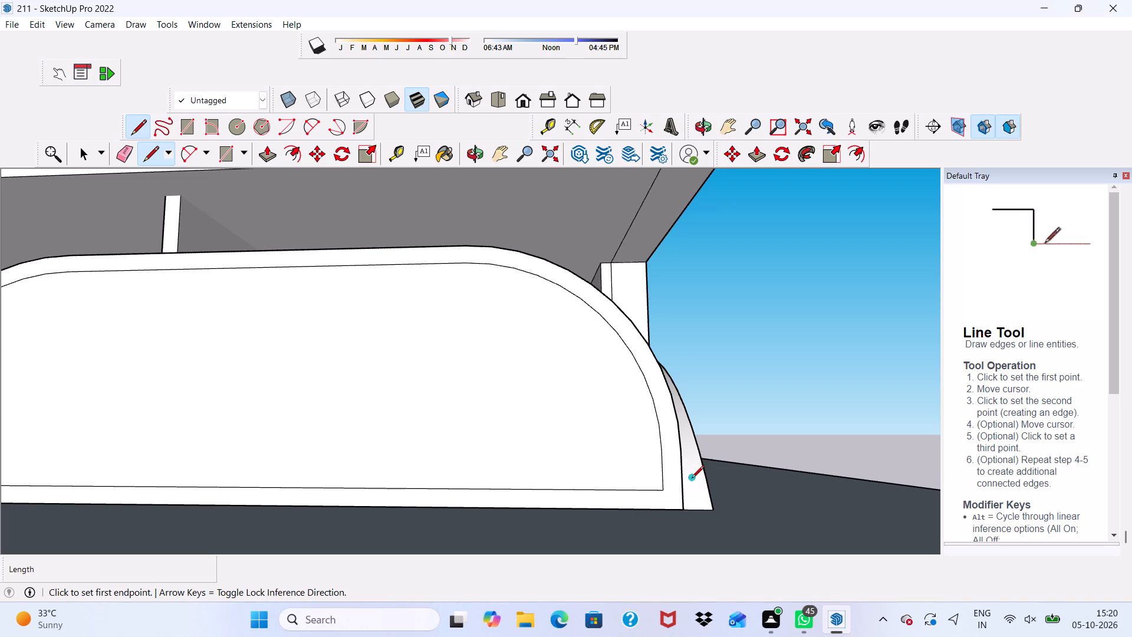
left_click(658, 490)
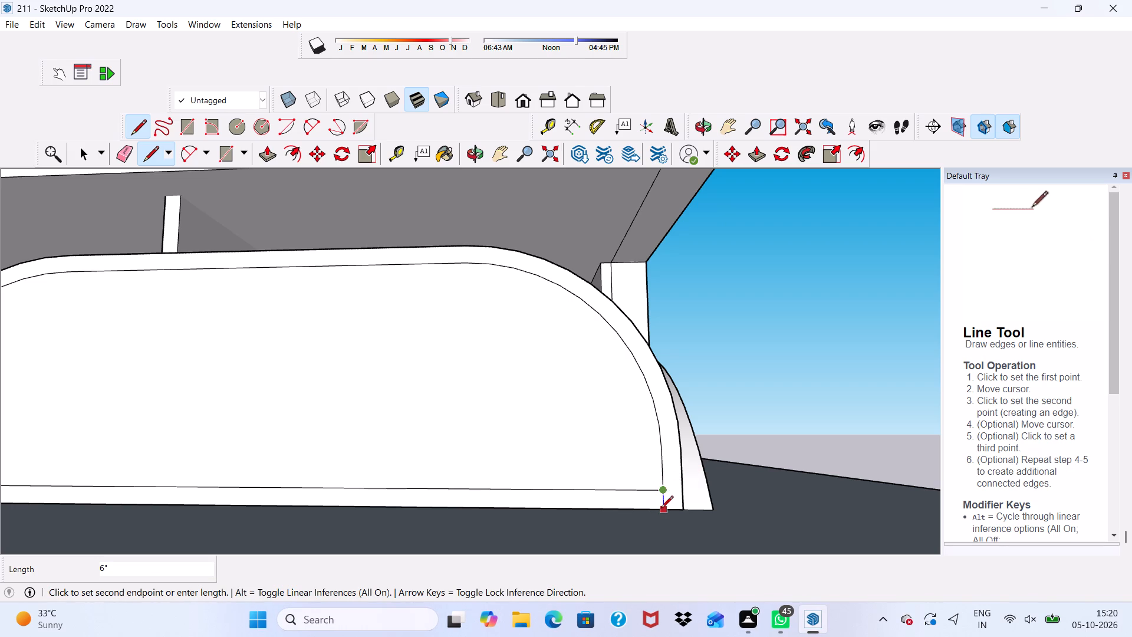
left_click(664, 508)
scroll(672, 477, "down", 2)
scroll(672, 480, "up", 1)
key("space")
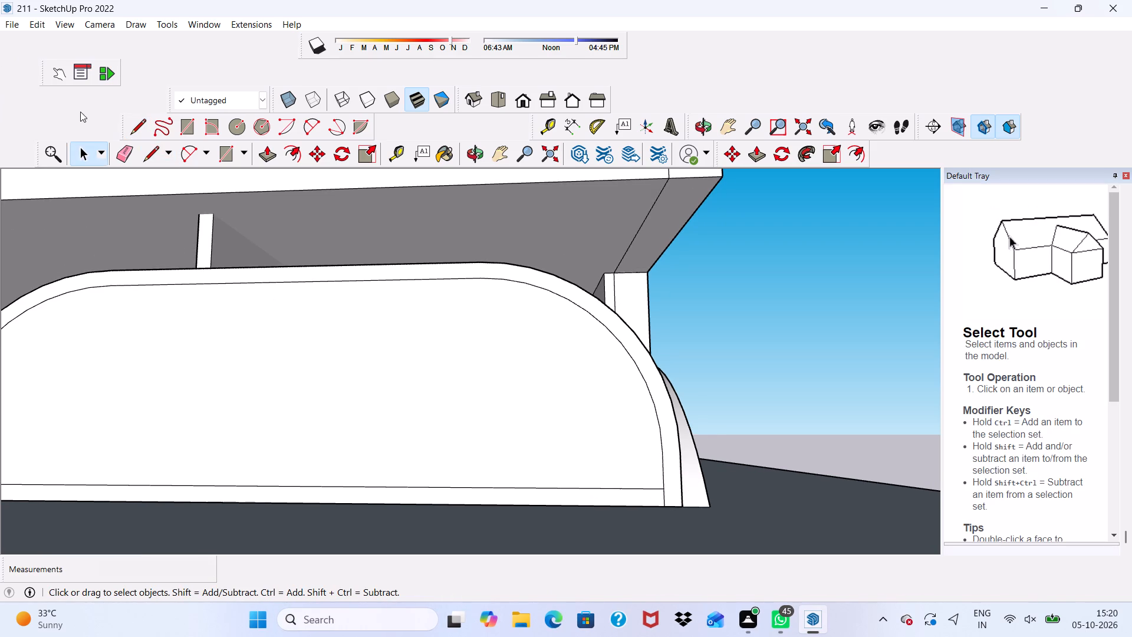
Erase the inset outline's horizontal bottom line so the border frames only the rounded panel's sides and top.
left_click(125, 155)
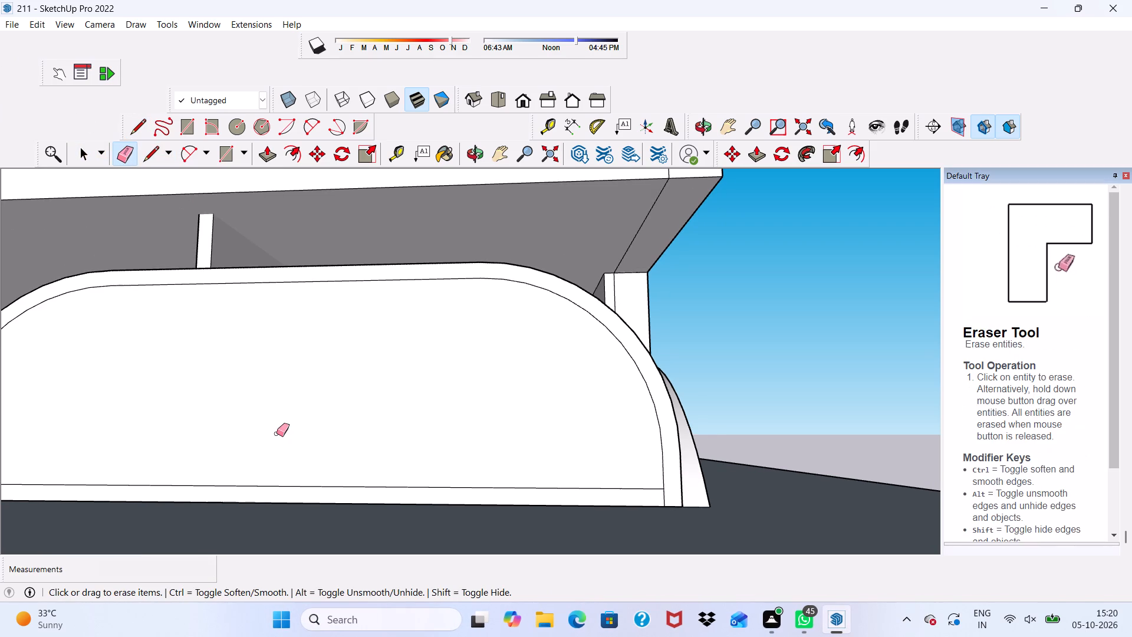
left_click_drag(285, 465, 287, 493)
scroll(271, 480, "down", 4)
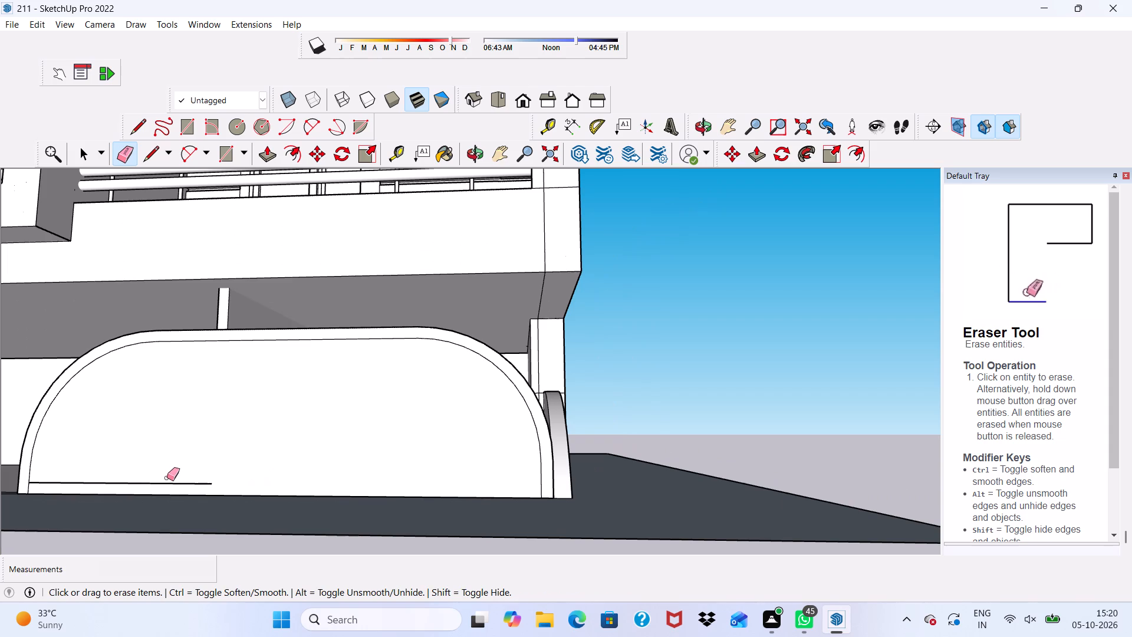
left_click_drag(167, 474, 160, 495)
key("ctrl+z")
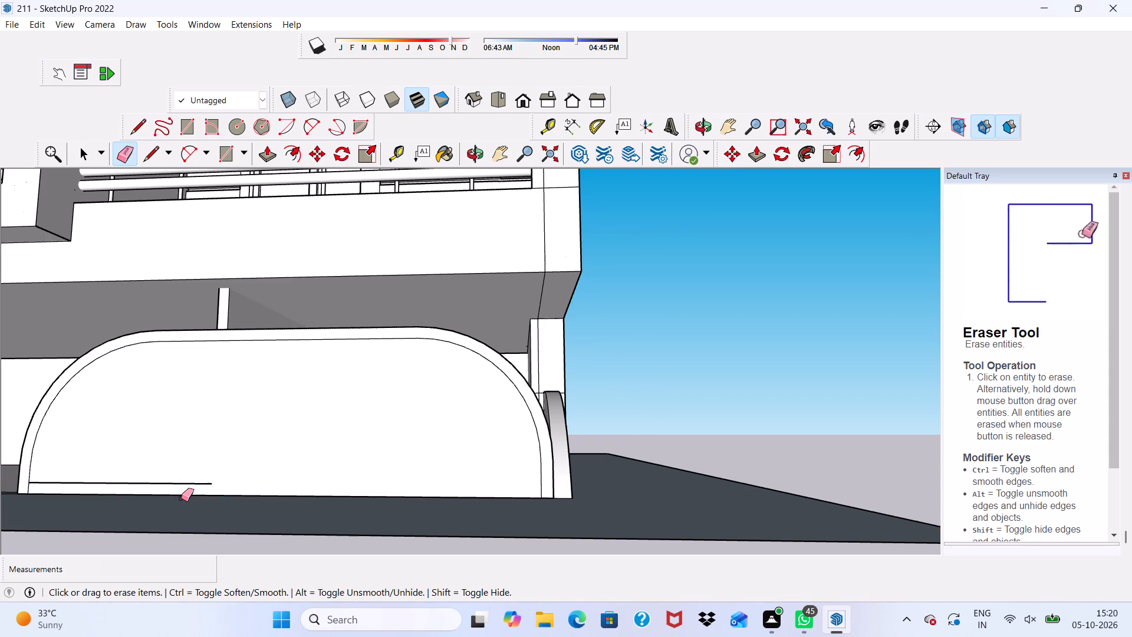
scroll(187, 489, "up", 3)
left_click(192, 482)
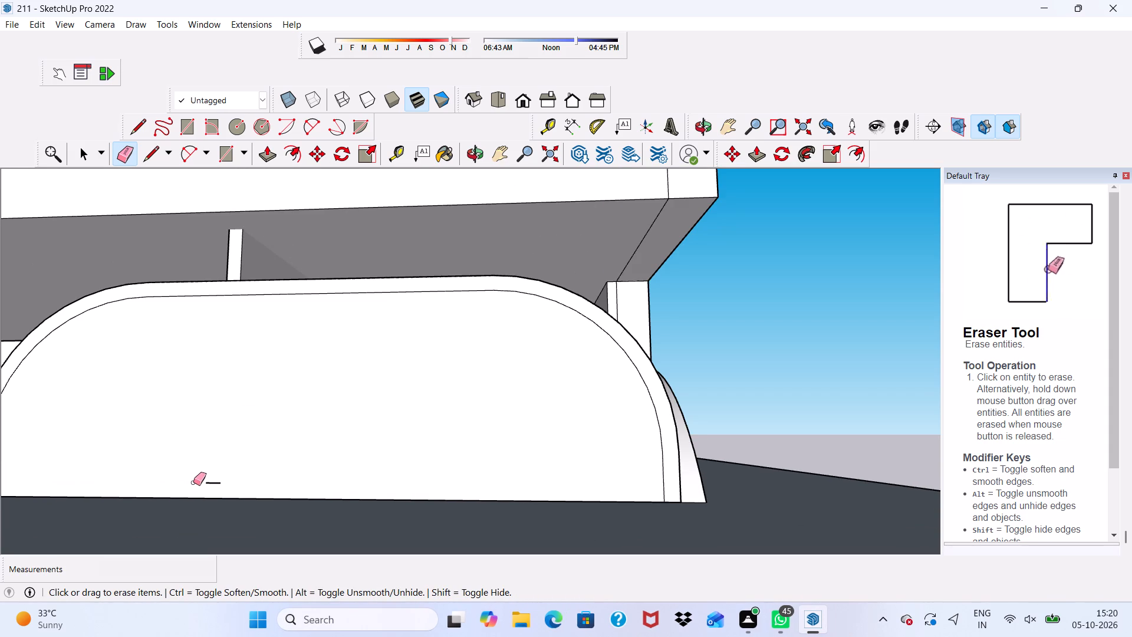
left_click_drag(210, 481, 215, 489)
scroll(211, 475, "up", 1)
scroll(215, 475, "down", 1)
scroll(232, 479, "up", 1)
scroll(249, 482, "down", 7)
Push/Pull the border strip on the rounded panel's front face outward by 3".
middle_click_drag(348, 455, 311, 490)
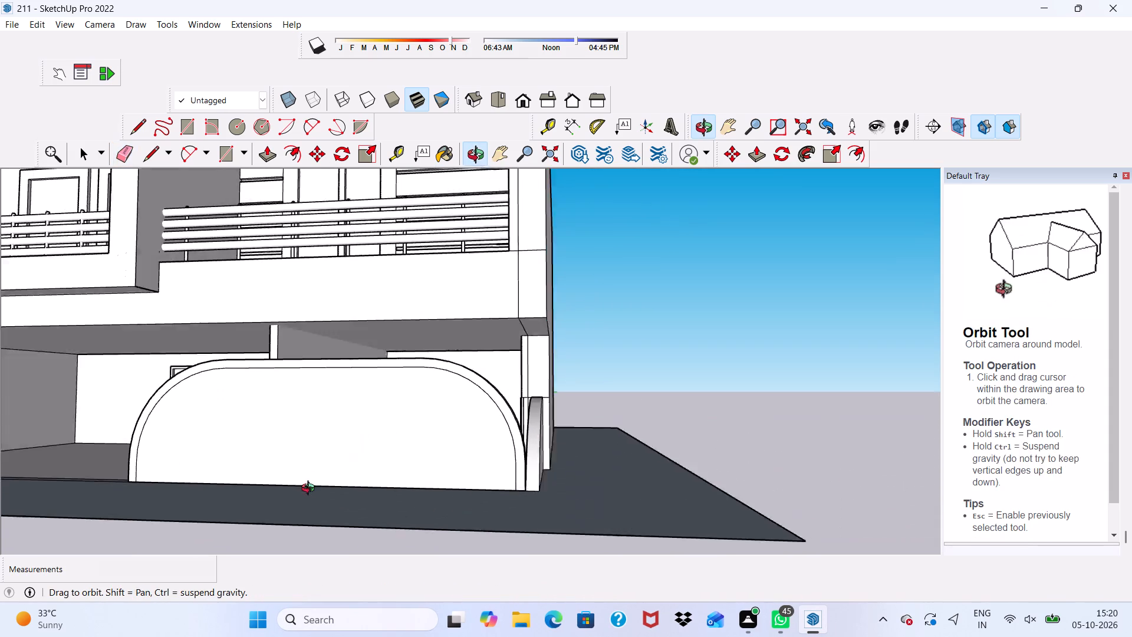
middle_click_drag(311, 490, 310, 483)
scroll(404, 443, "up", 3)
key("space")
middle_click_drag(445, 395, 357, 454)
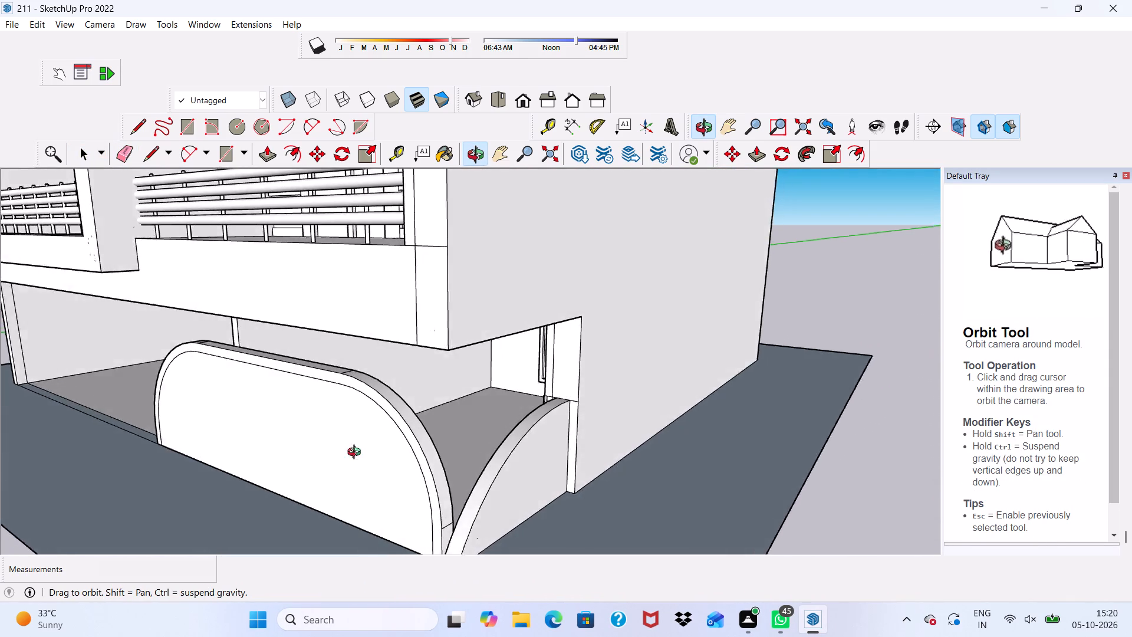
middle_click_drag(357, 454, 393, 457)
middle_click(393, 457)
scroll(389, 409, "up", 5)
left_click(387, 389)
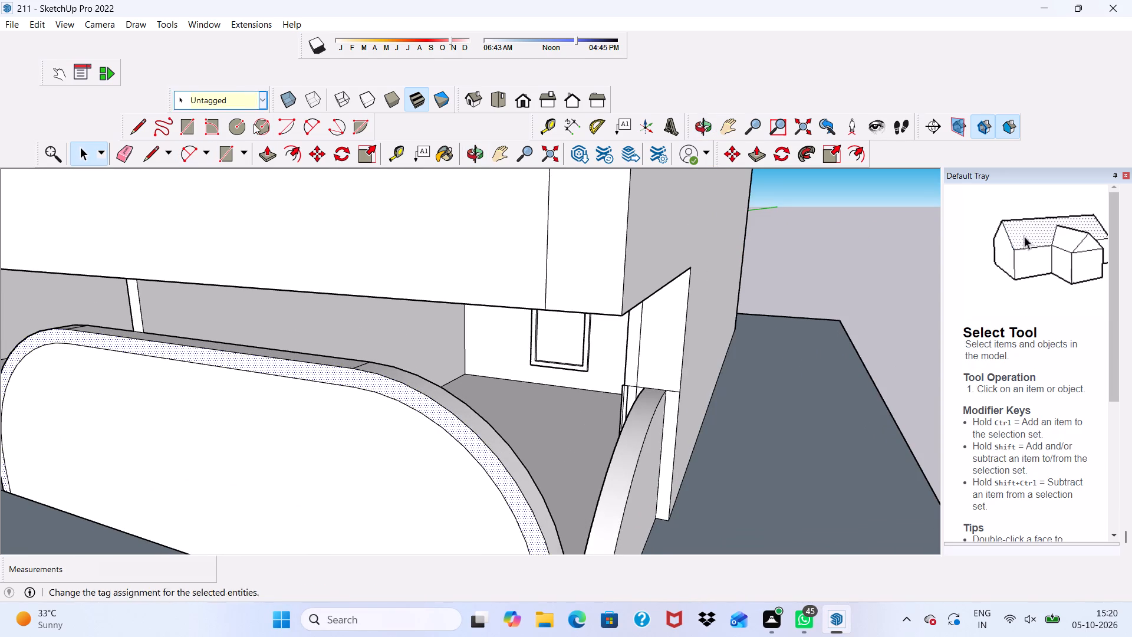
left_click(264, 156)
left_click(269, 359)
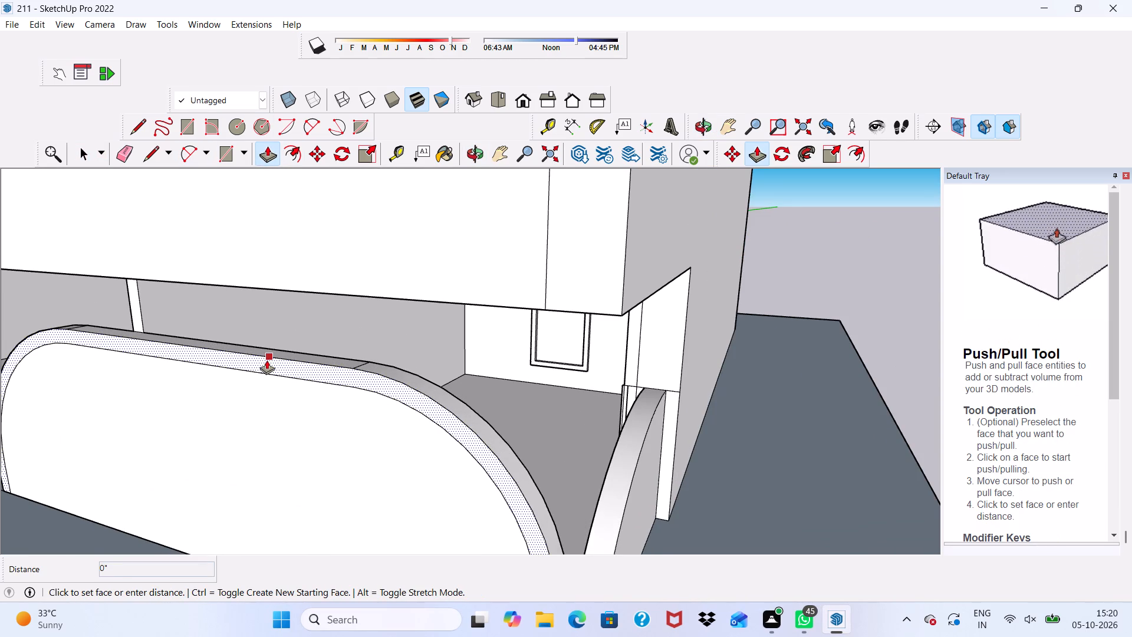
type("3\"\\")
key("Return")
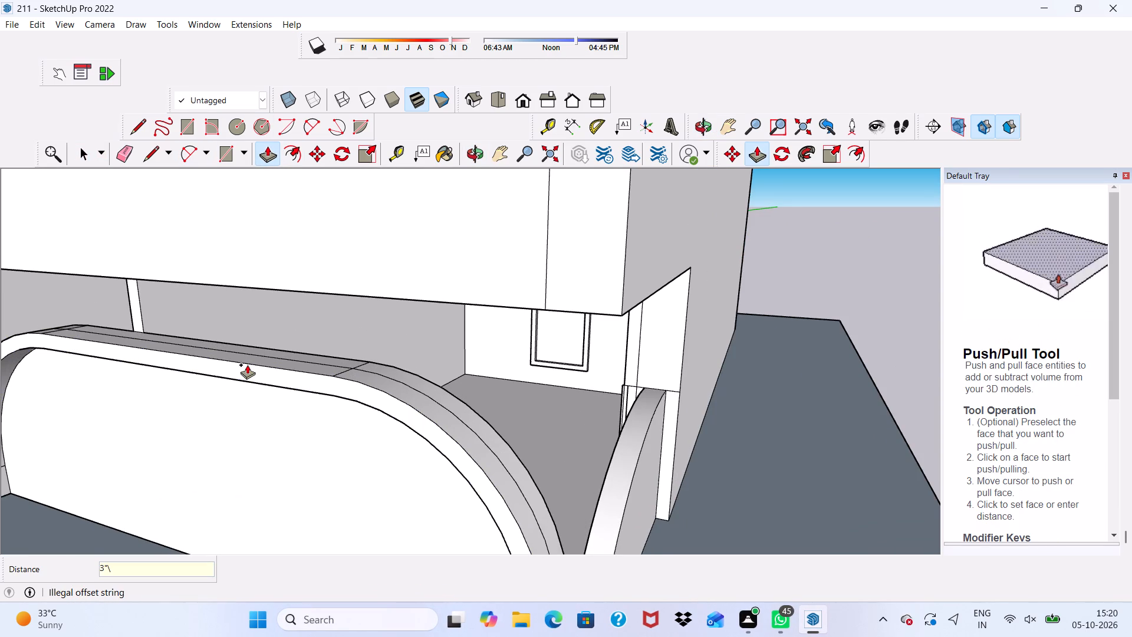
key("BackSpace")
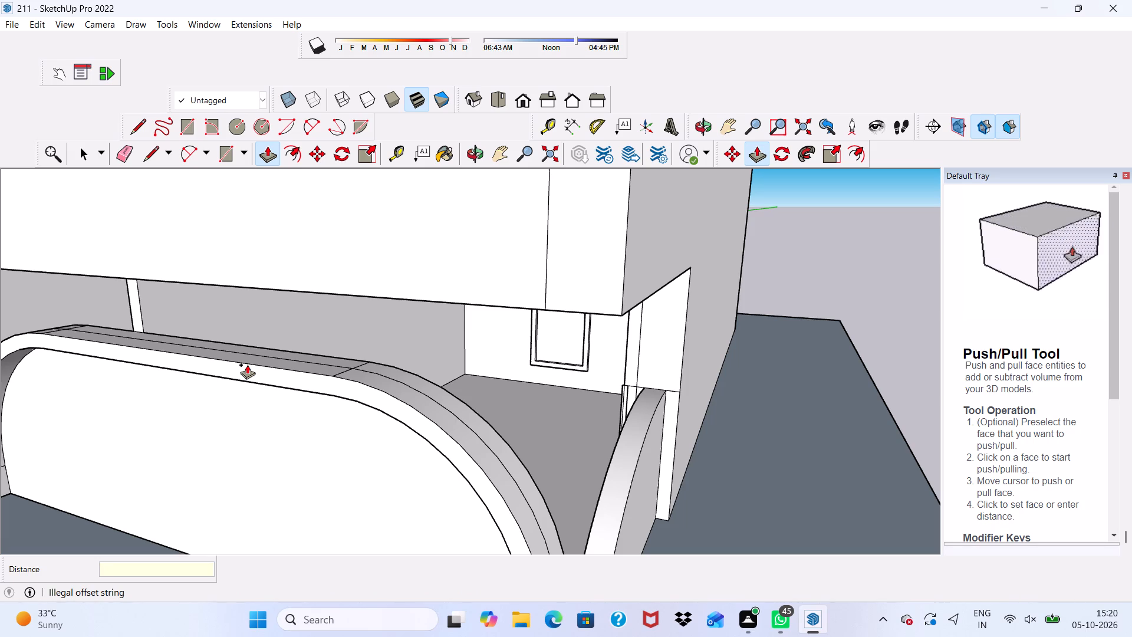
Undo the last extrusion and pull the border strip of the arched front wall out by 3".
key("ctrl+z")
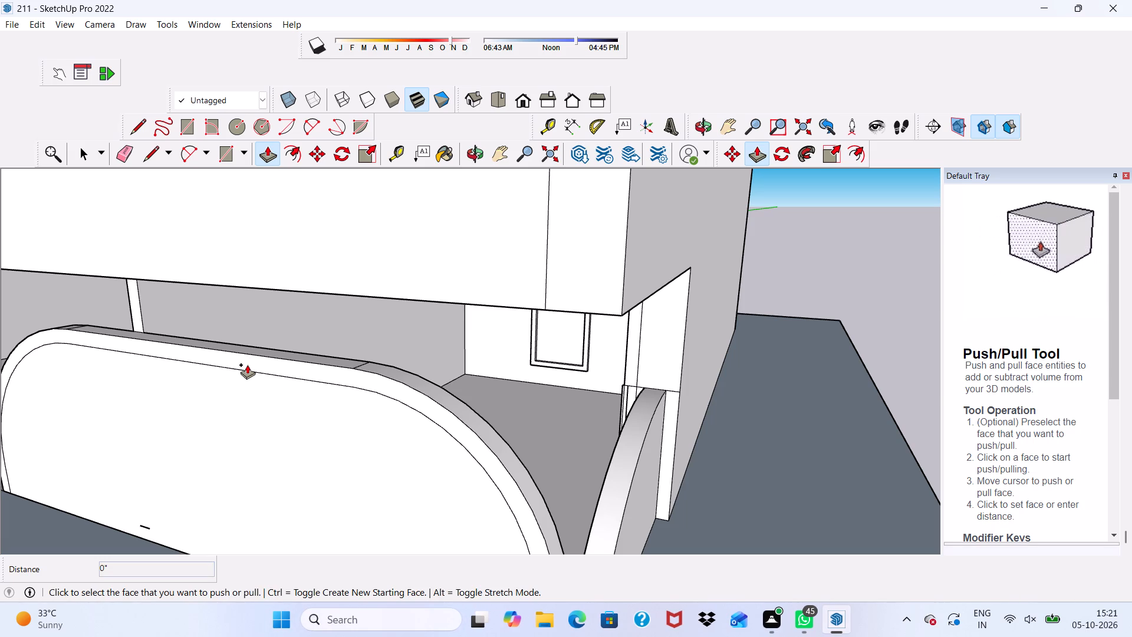
scroll(248, 362, "up", 4)
left_click(257, 366)
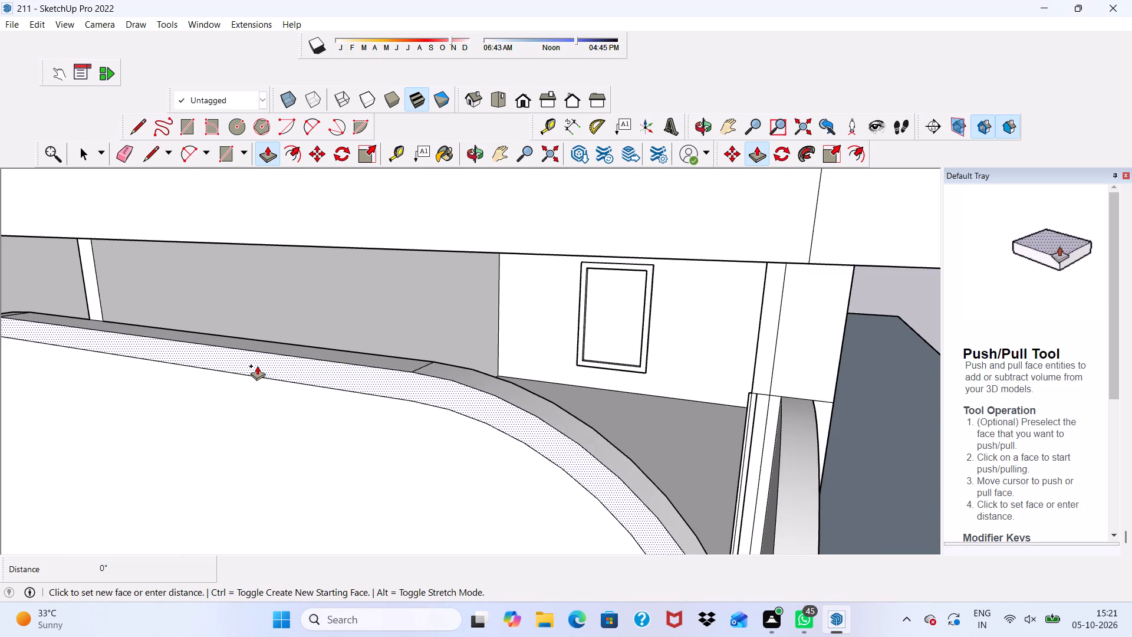
type("3\"")
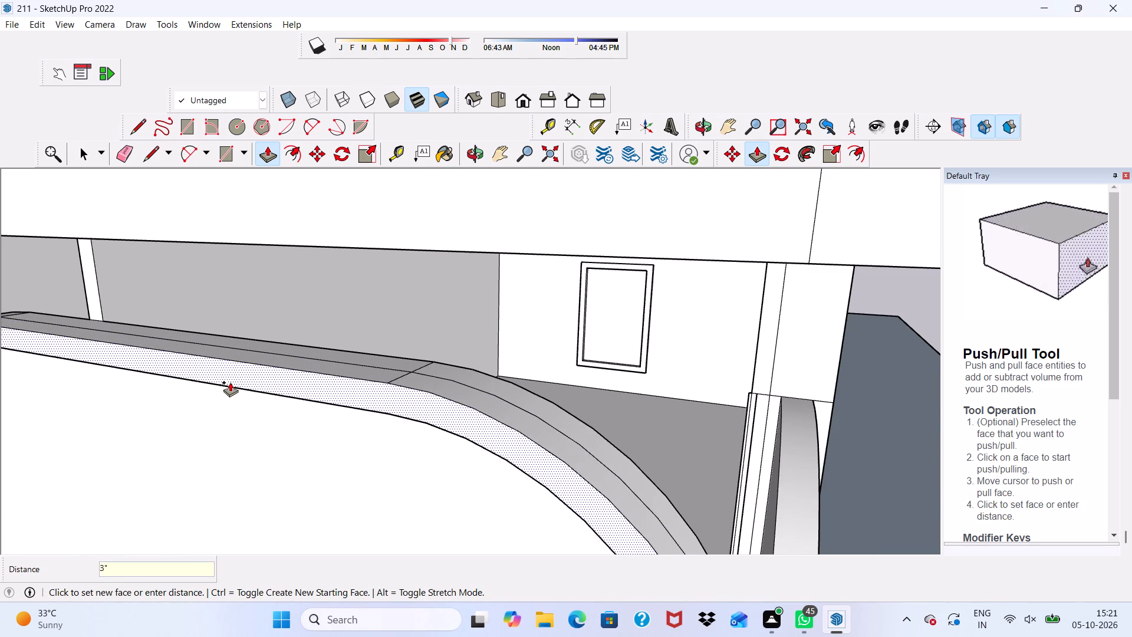
key("Return")
scroll(230, 382, "up", 6)
scroll(341, 283, "down", 10)
middle_click_drag(435, 352, 552, 276)
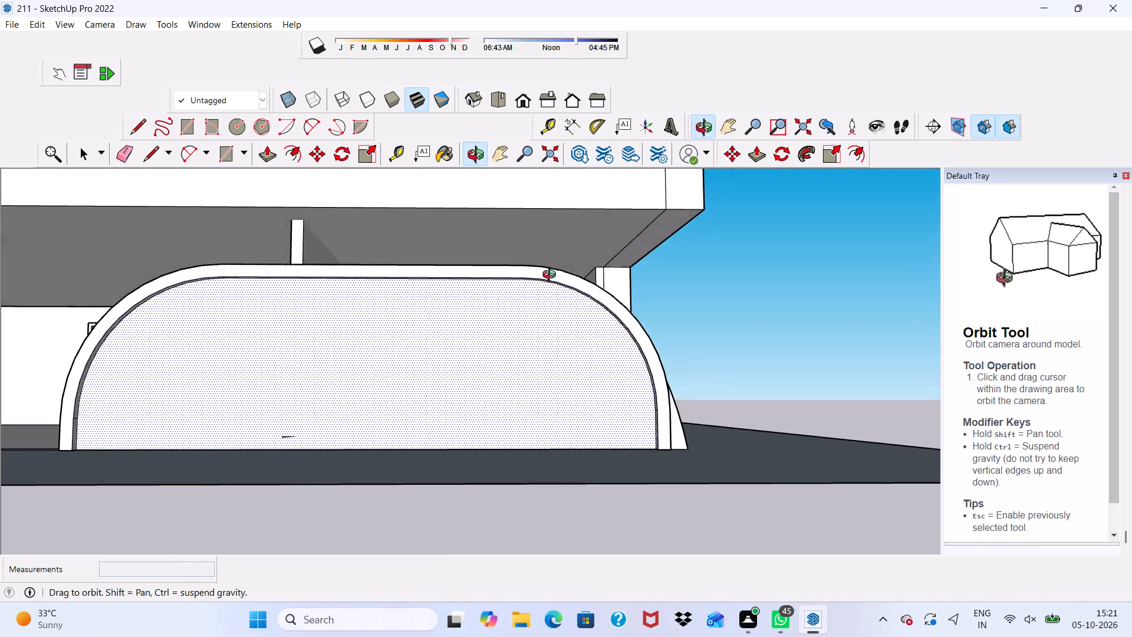
middle_click_drag(552, 276, 459, 190)
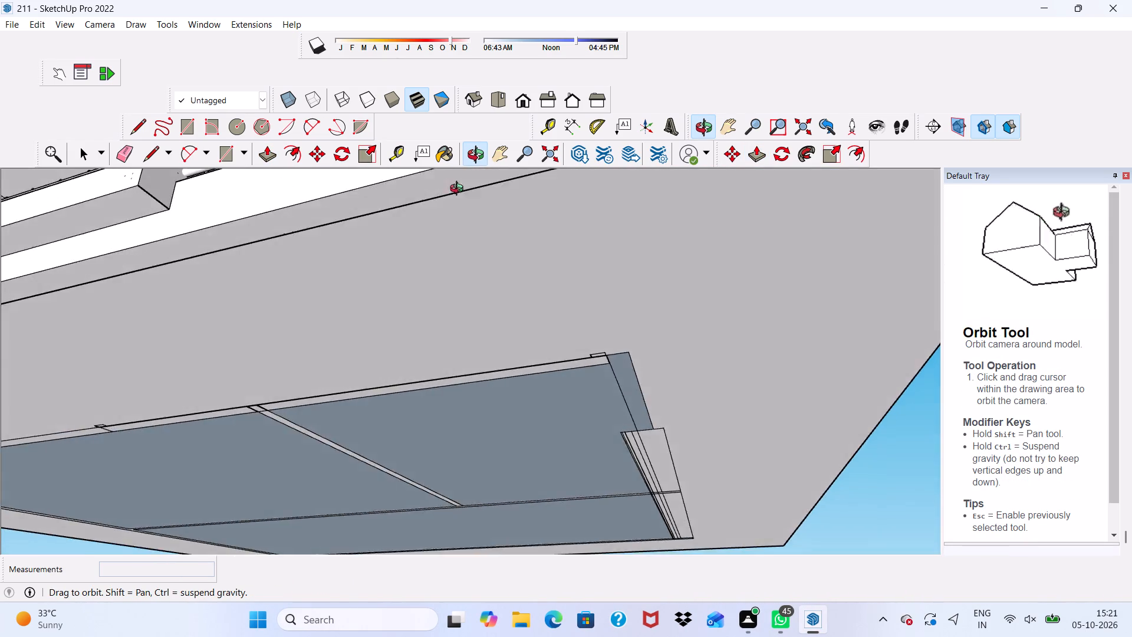
middle_click_drag(459, 190, 461, 346)
scroll(460, 346, "up", 3)
key("space")
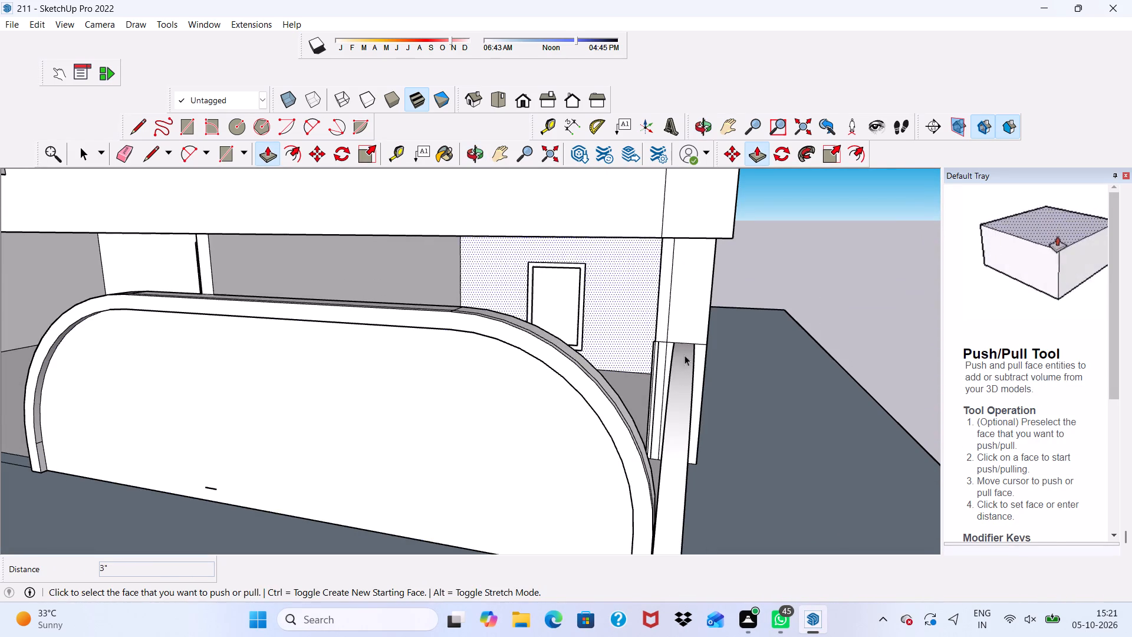
Examine the arched front wall and its raised border from the front and from below.
scroll(802, 294, "down", 2)
scroll(802, 299, "up", 1)
scroll(775, 318, "down", 3)
middle_click_drag(626, 376, 690, 377)
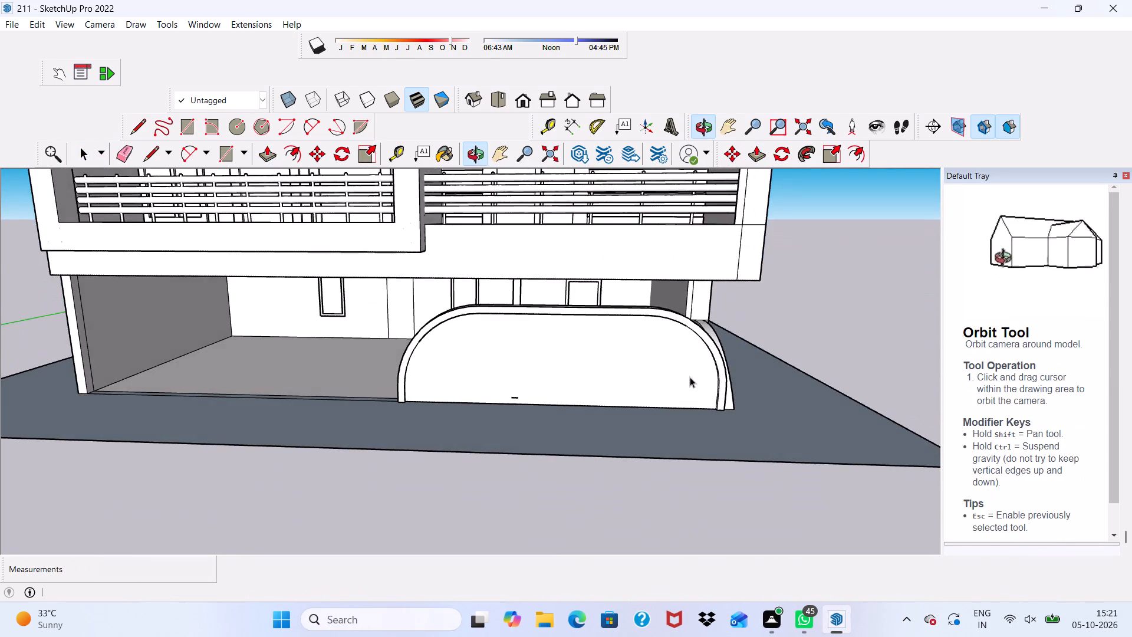
scroll(645, 374, "up", 5)
scroll(568, 385, "down", 3)
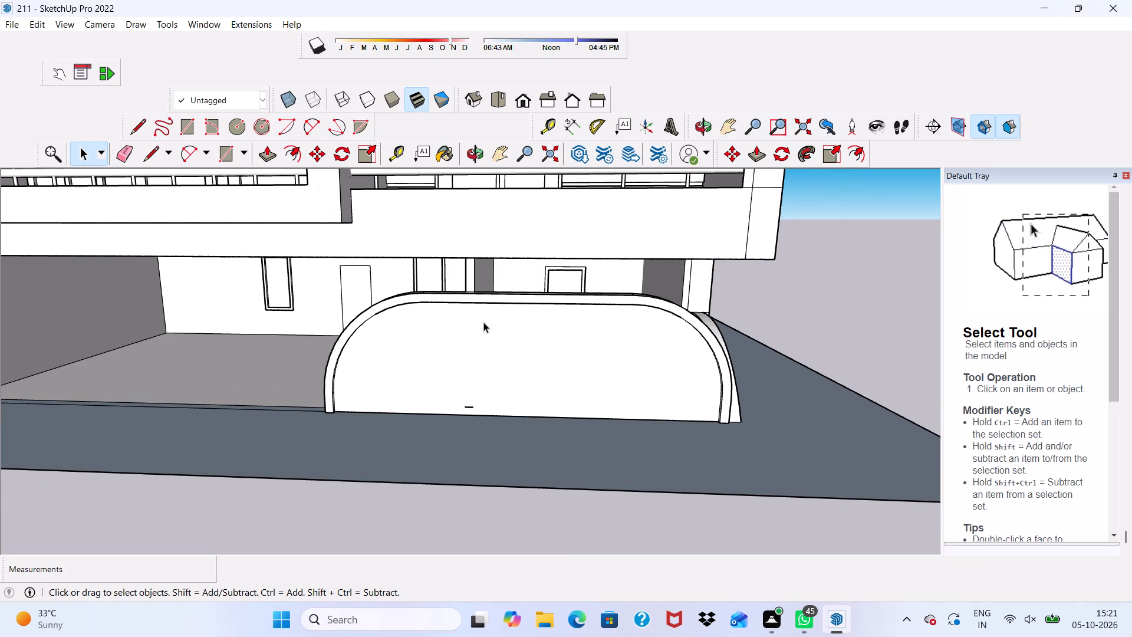
scroll(483, 322, "up", 4)
scroll(483, 322, "down", 12)
scroll(544, 320, "down", 5)
middle_click_drag(542, 324, 518, 264)
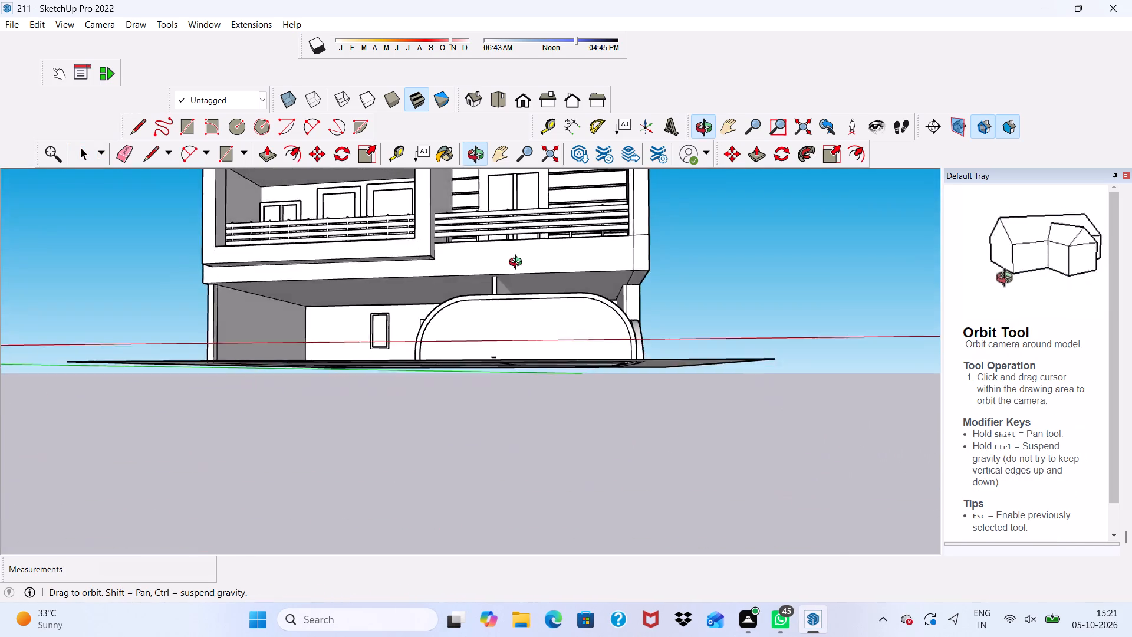
middle_click_drag(518, 264, 522, 321)
scroll(496, 294, "up", 9)
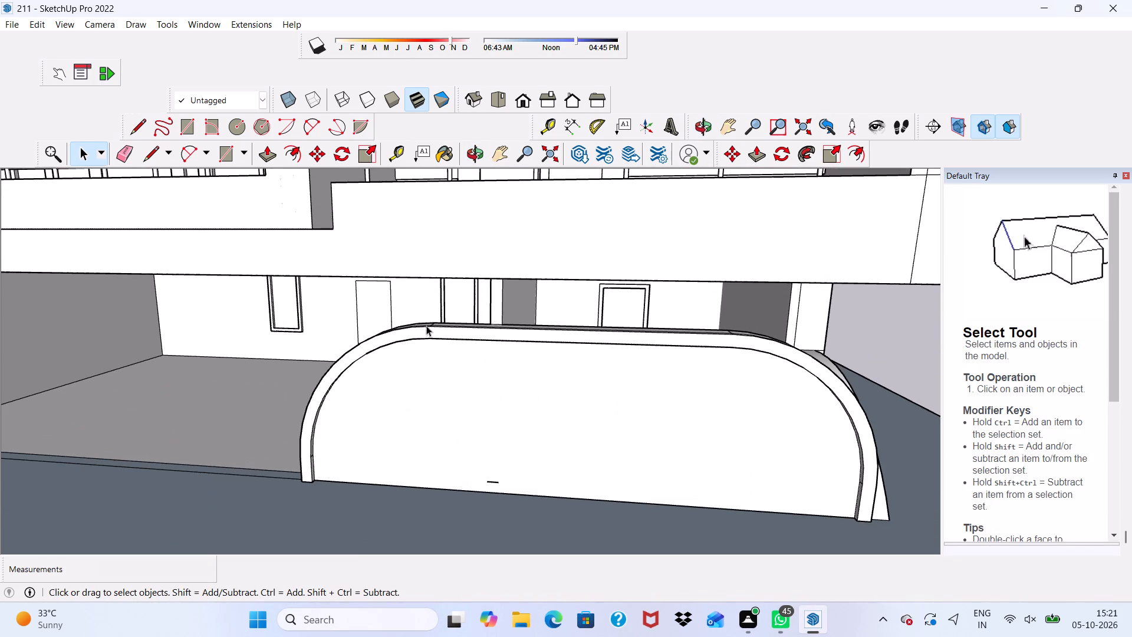
middle_click_drag(427, 327, 515, 324)
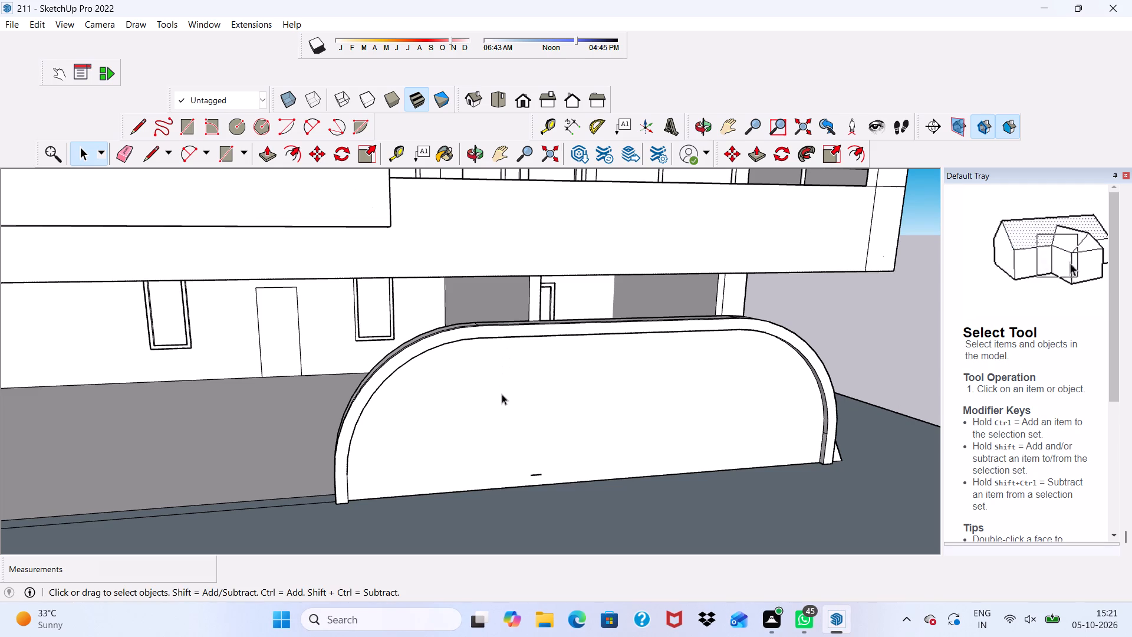
Erase the short stray edge near the base of the arched front wall.
scroll(608, 425, "up", 4)
scroll(561, 460, "down", 5)
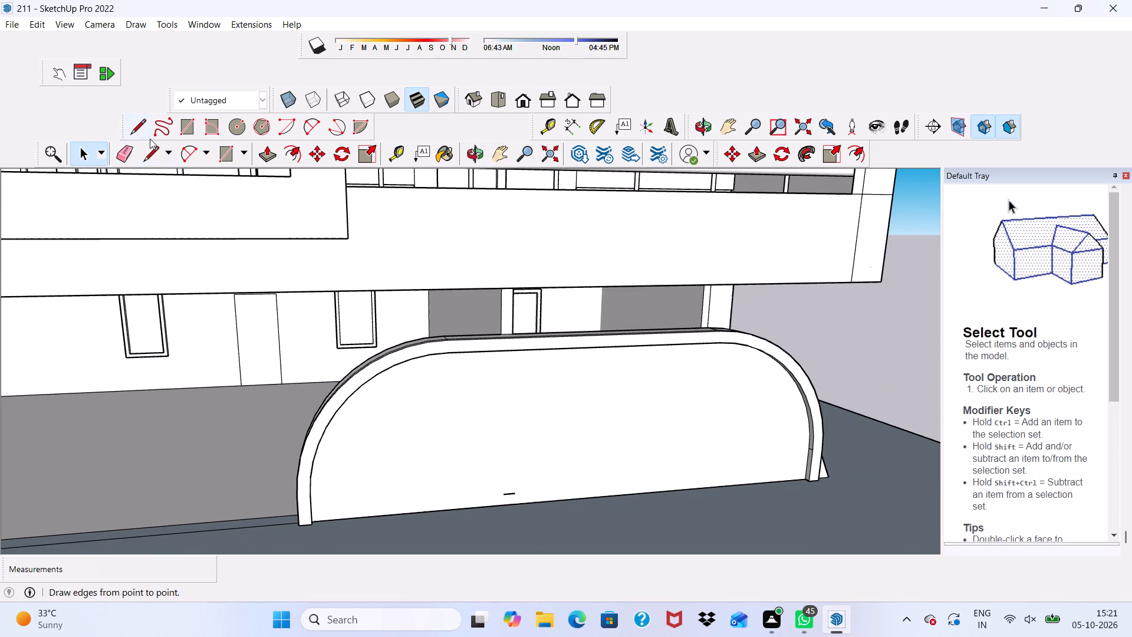
left_click(113, 160)
scroll(469, 522, "up", 3)
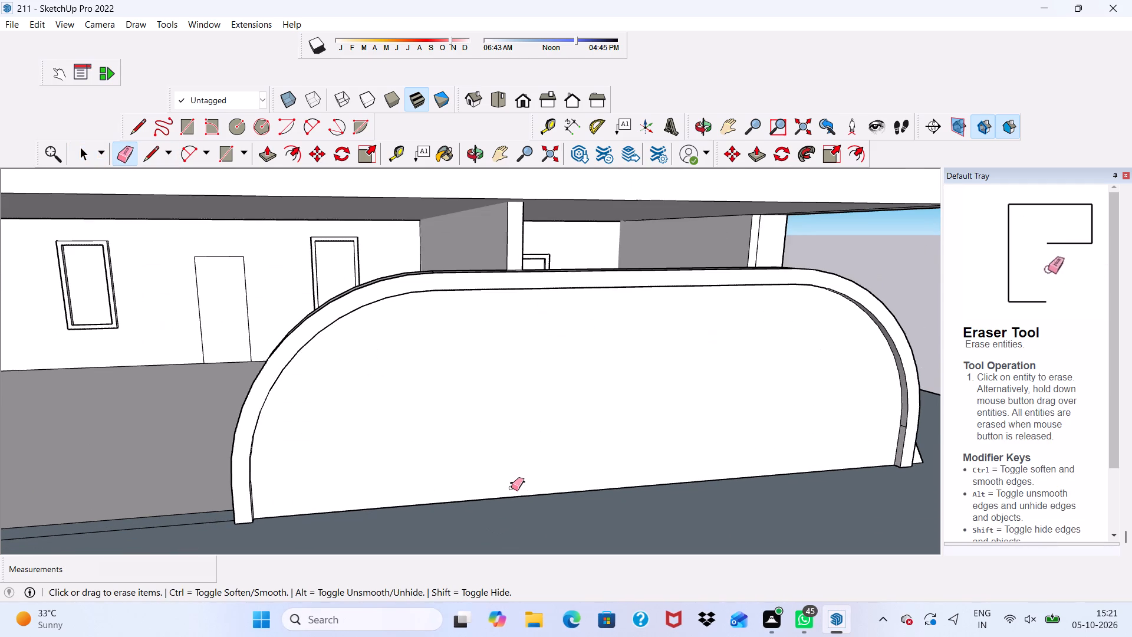
left_click(511, 488)
scroll(516, 483, "down", 2)
scroll(516, 483, "up", 1)
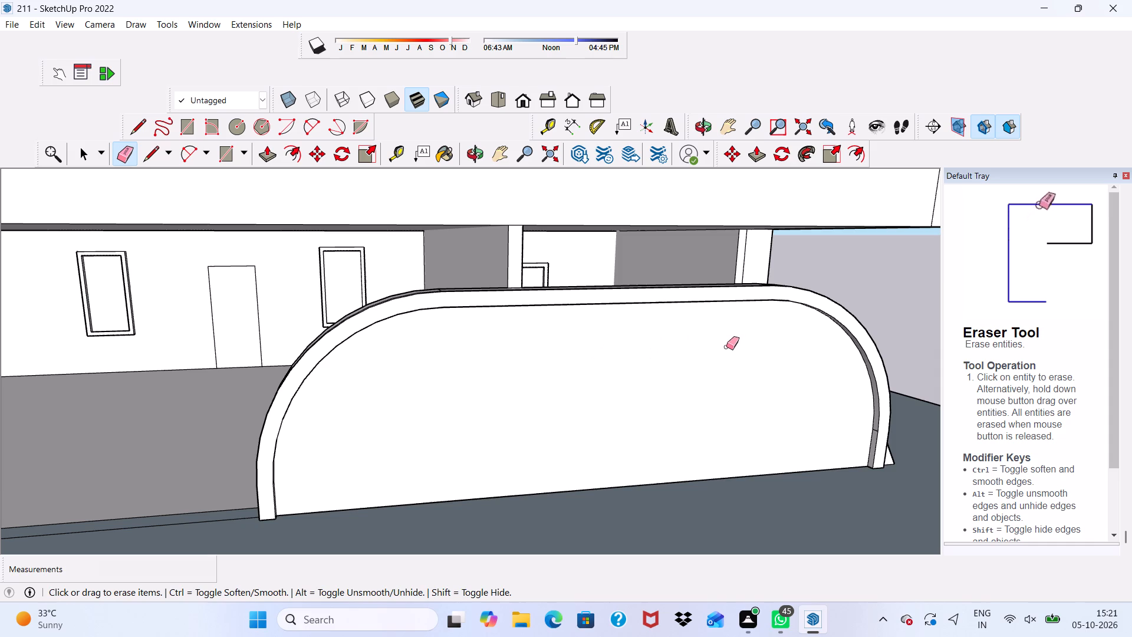
key("space")
Examine the arched front wall's face and base where it meets the ground slab.
scroll(659, 335, "down", 4)
scroll(657, 336, "up", 1)
scroll(652, 347, "down", 2)
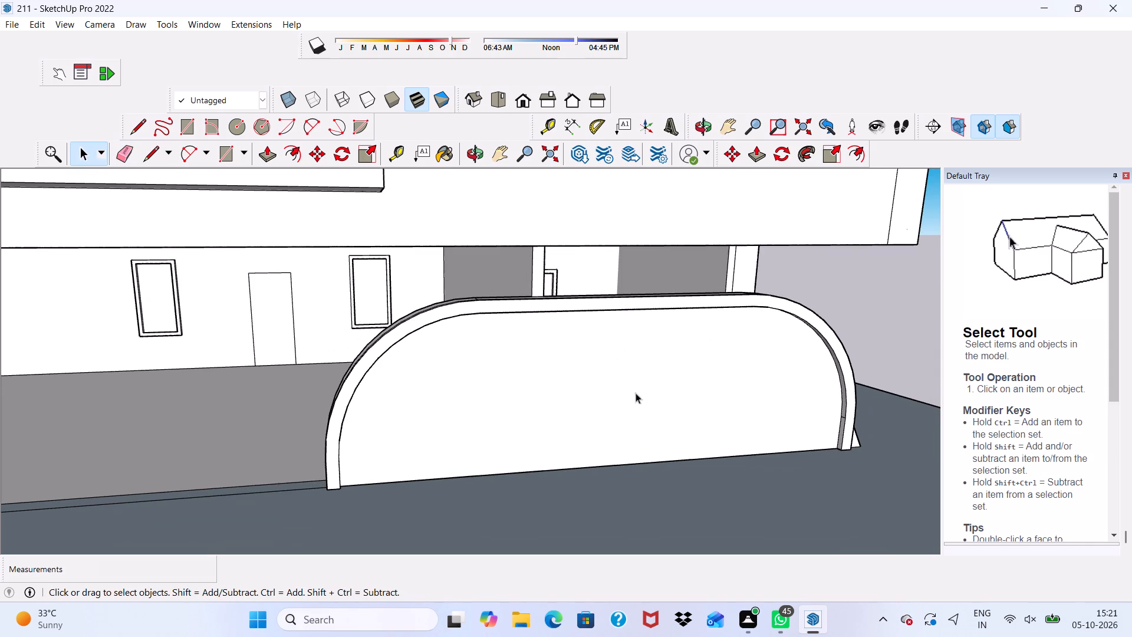
scroll(617, 440, "down", 2)
middle_click_drag(562, 491, 498, 433)
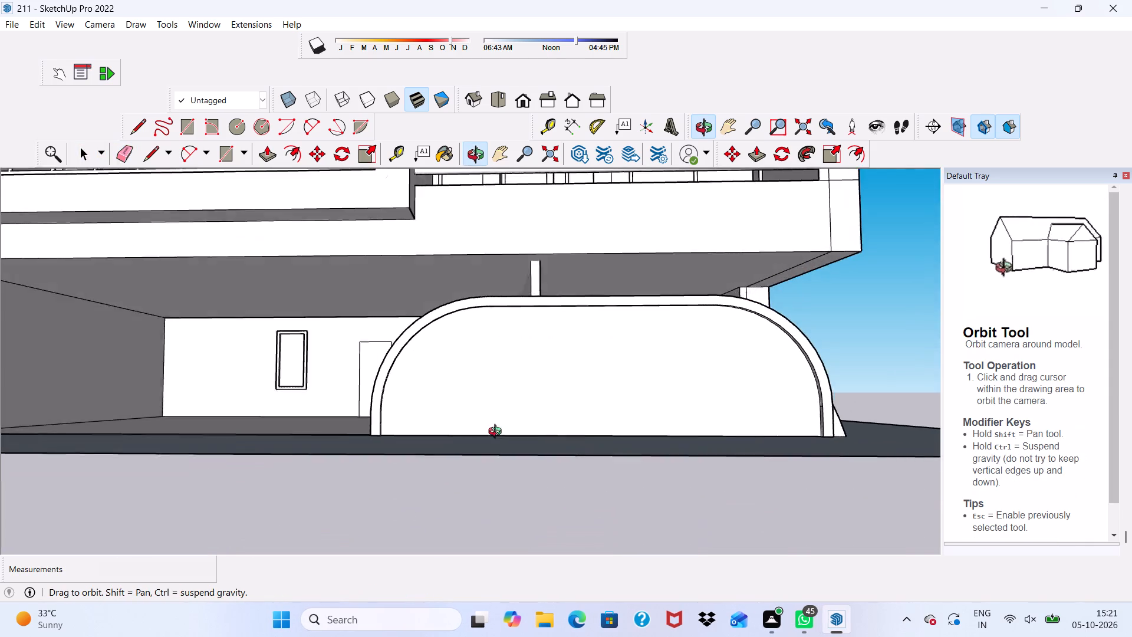
middle_click_drag(498, 433, 531, 479)
middle_click_drag(533, 479, 558, 497)
scroll(558, 497, "up", 4)
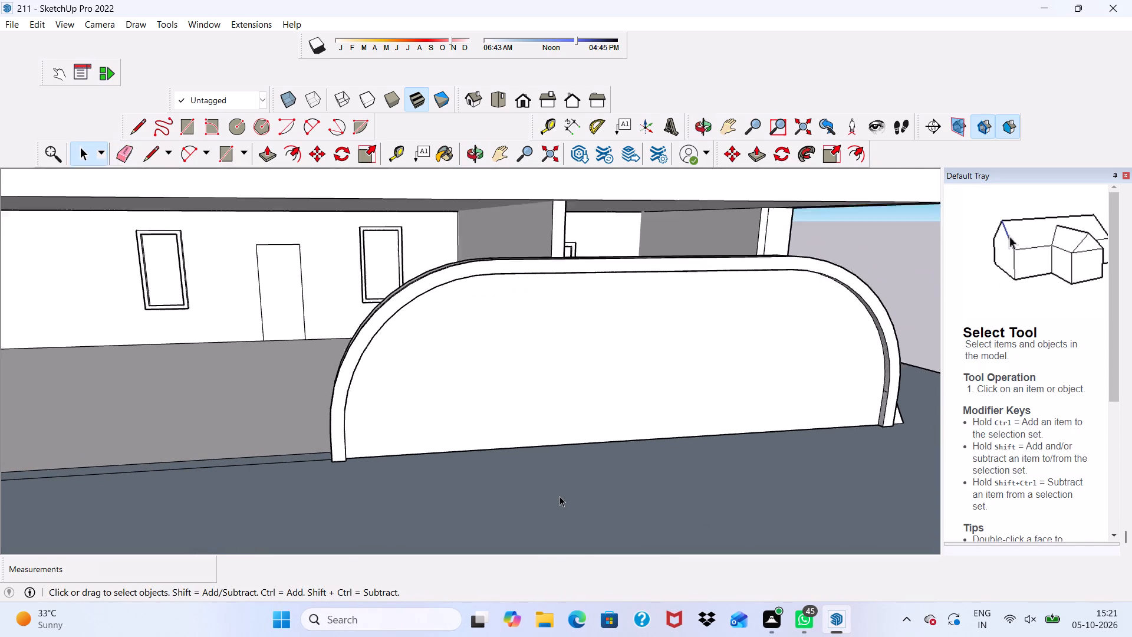
scroll(560, 496, "up", 2)
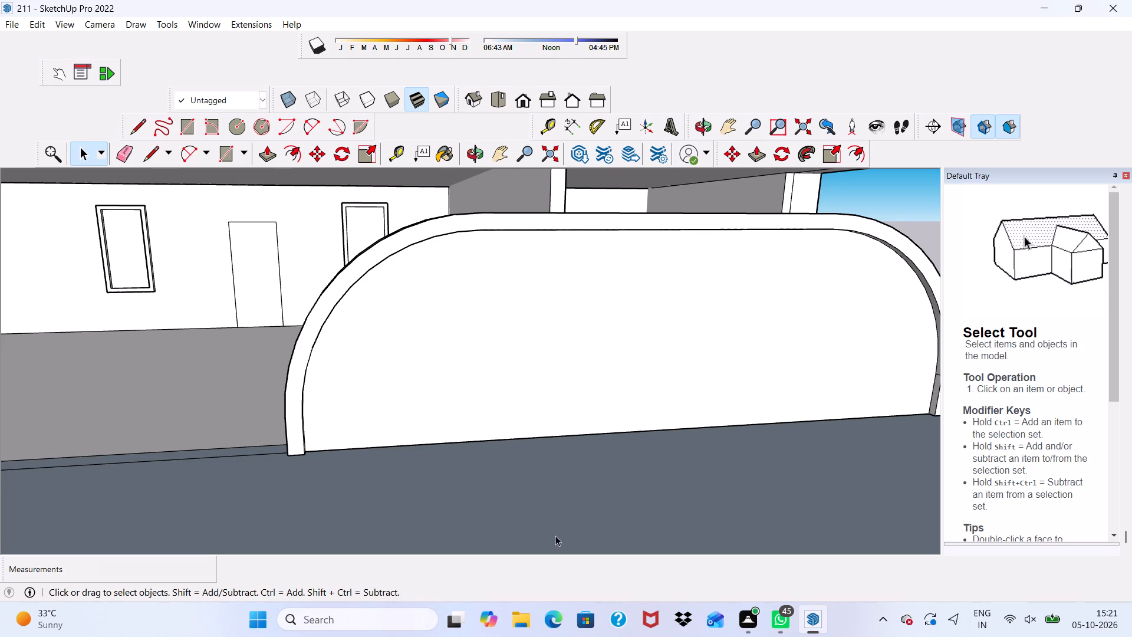
scroll(560, 543, "down", 4)
scroll(574, 468, "down", 1)
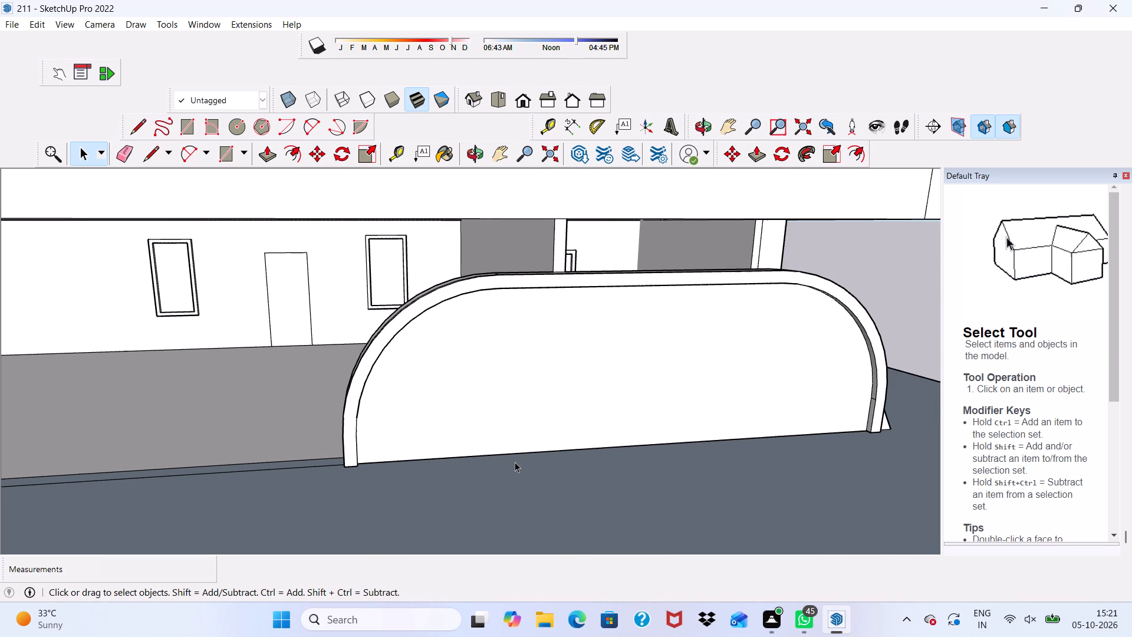
scroll(498, 460, "down", 2)
middle_click_drag(539, 477, 390, 366)
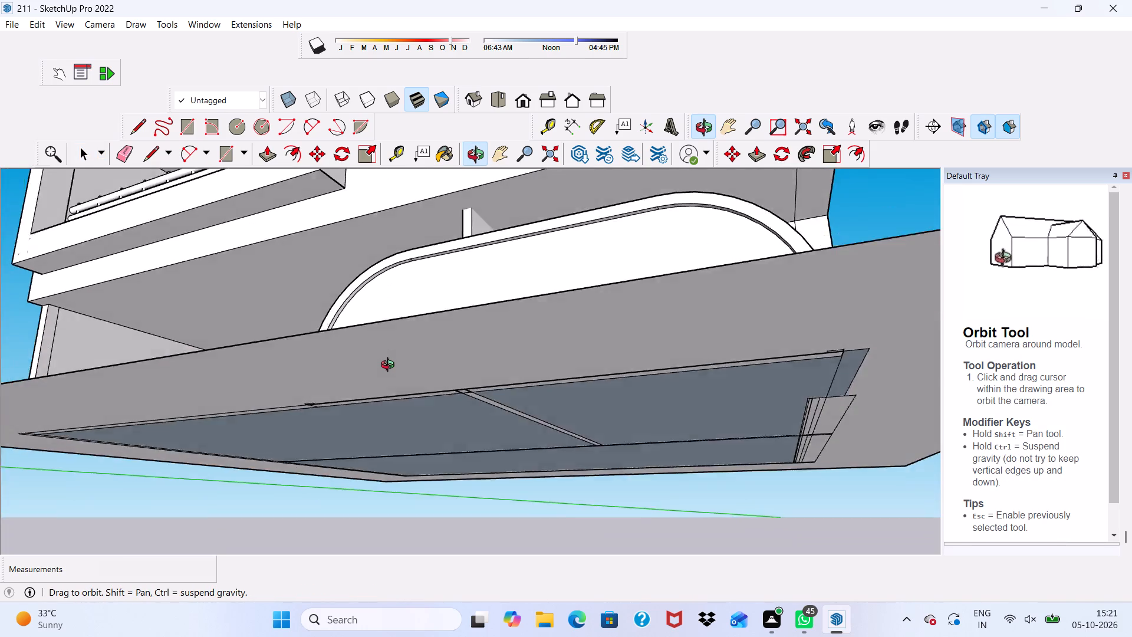
middle_click_drag(390, 366, 439, 396)
middle_click(439, 396)
scroll(339, 386, "up", 8)
scroll(331, 381, "down", 1)
scroll(330, 381, "up", 1)
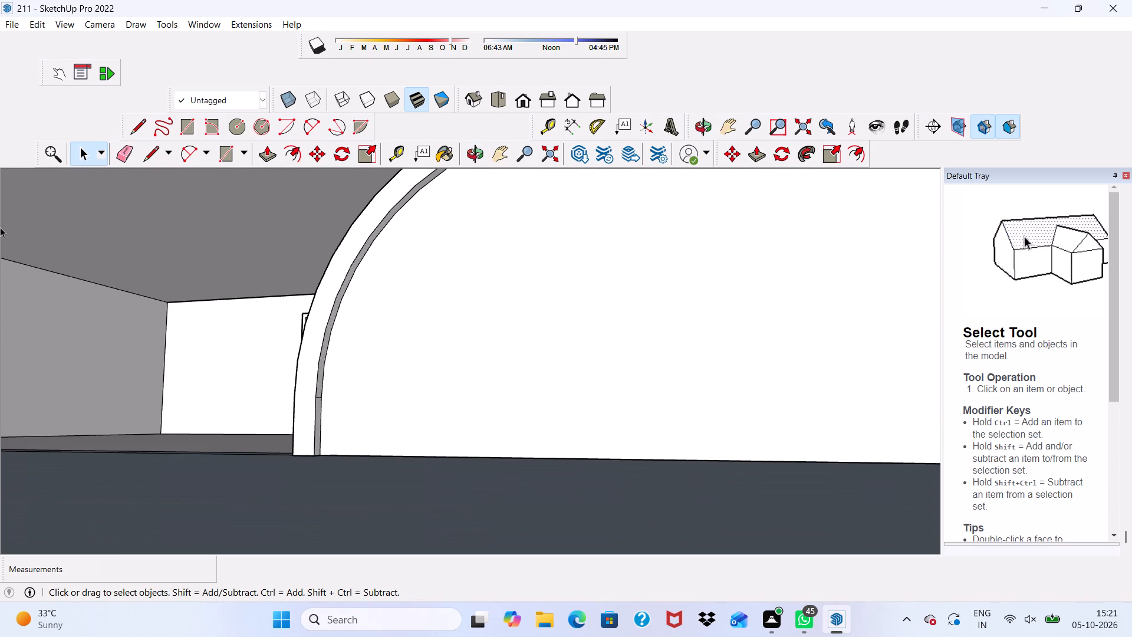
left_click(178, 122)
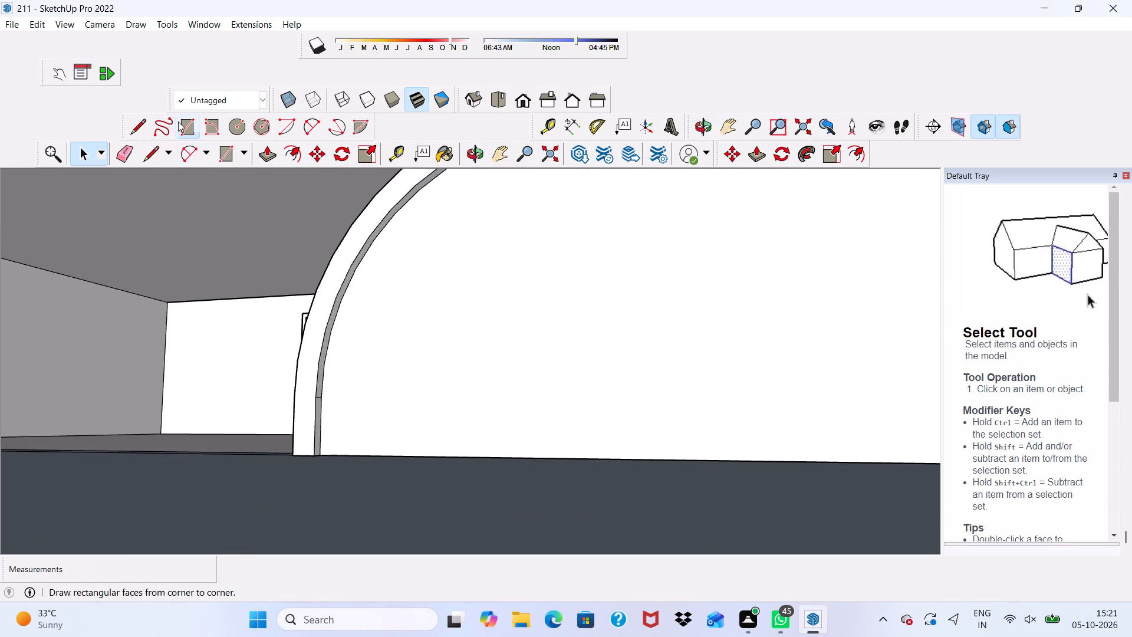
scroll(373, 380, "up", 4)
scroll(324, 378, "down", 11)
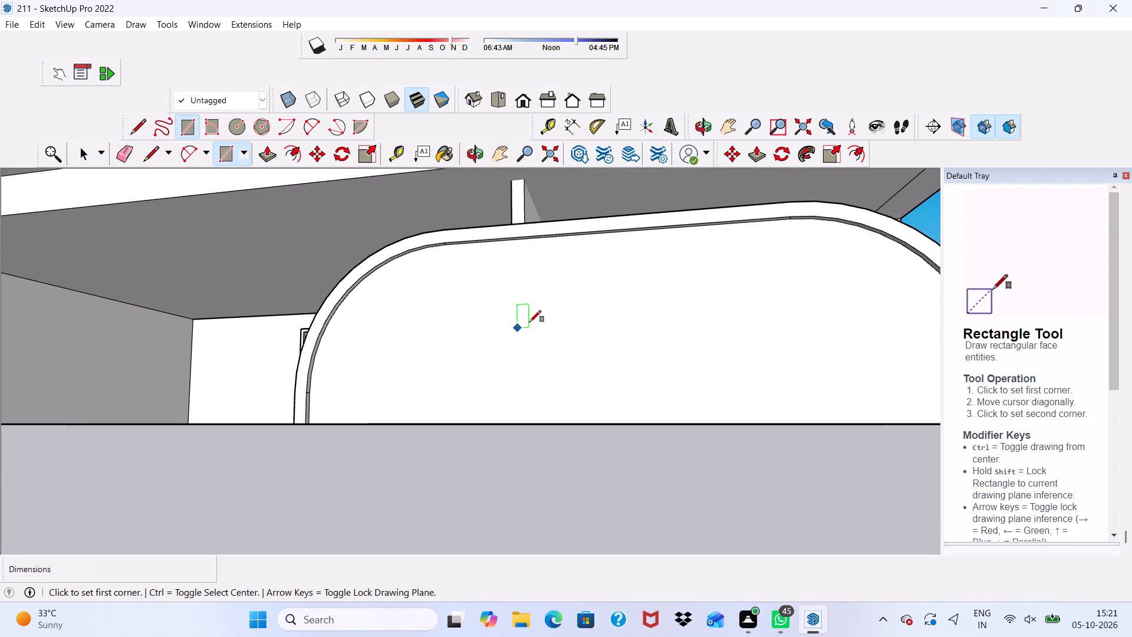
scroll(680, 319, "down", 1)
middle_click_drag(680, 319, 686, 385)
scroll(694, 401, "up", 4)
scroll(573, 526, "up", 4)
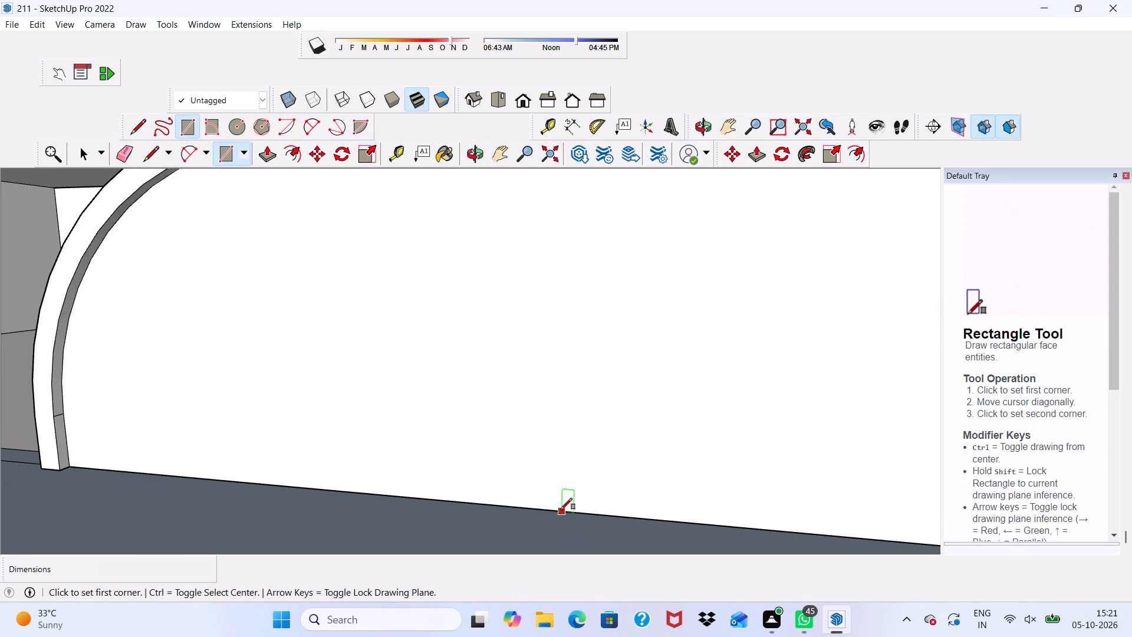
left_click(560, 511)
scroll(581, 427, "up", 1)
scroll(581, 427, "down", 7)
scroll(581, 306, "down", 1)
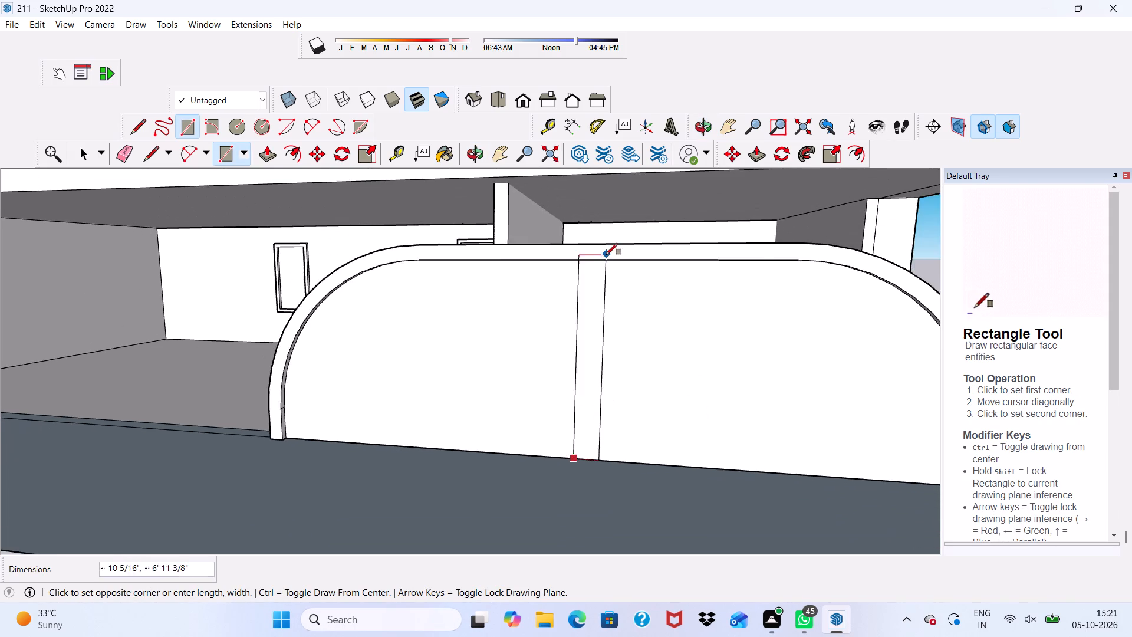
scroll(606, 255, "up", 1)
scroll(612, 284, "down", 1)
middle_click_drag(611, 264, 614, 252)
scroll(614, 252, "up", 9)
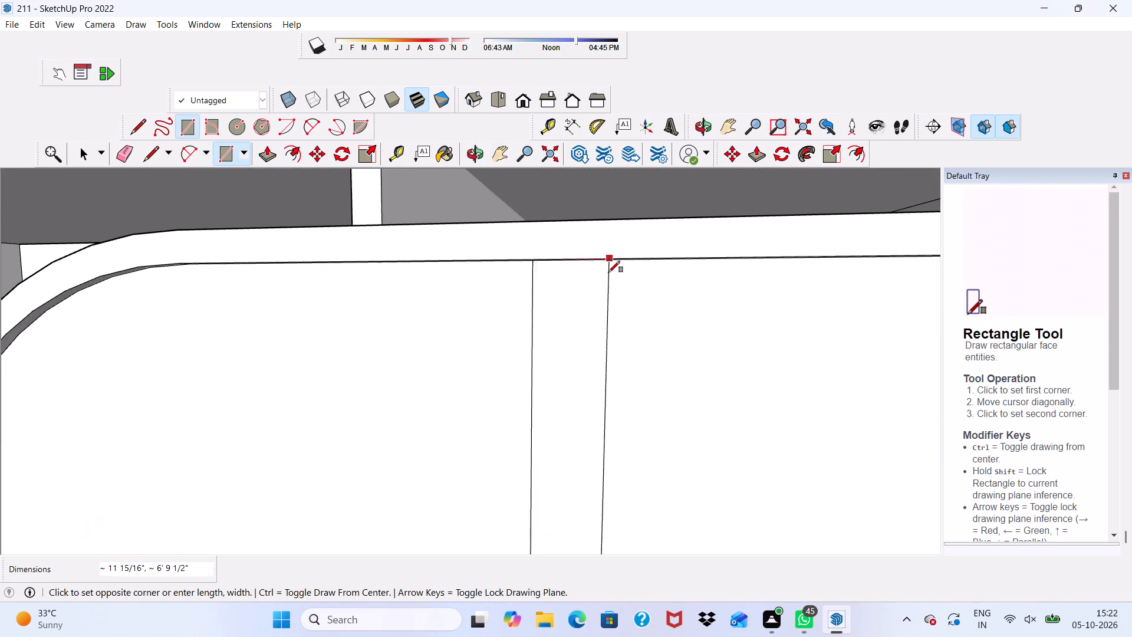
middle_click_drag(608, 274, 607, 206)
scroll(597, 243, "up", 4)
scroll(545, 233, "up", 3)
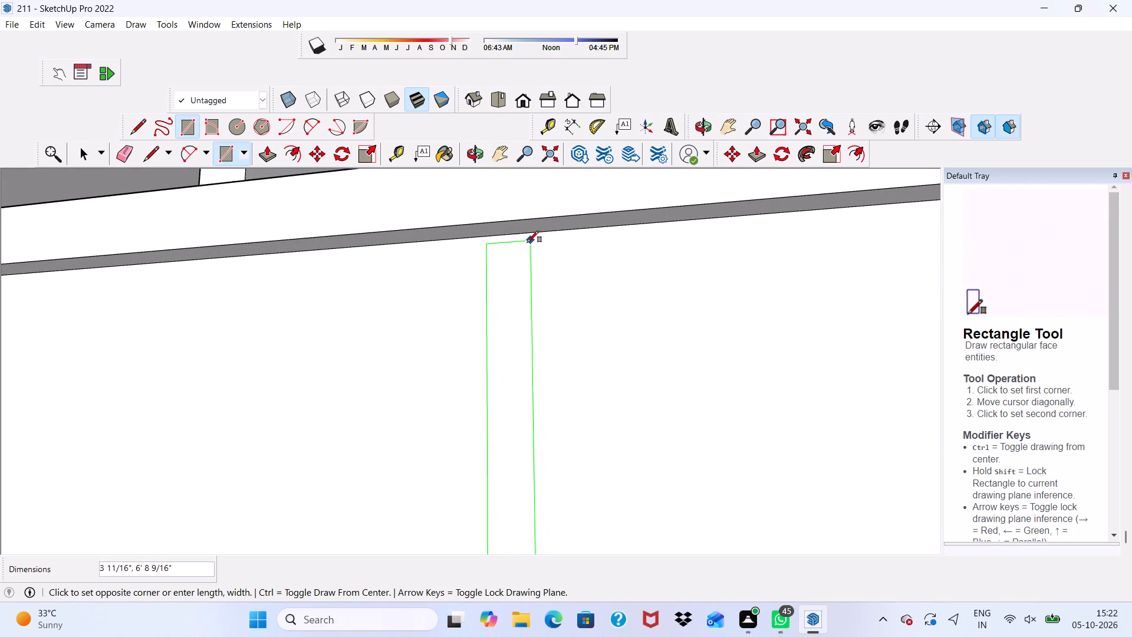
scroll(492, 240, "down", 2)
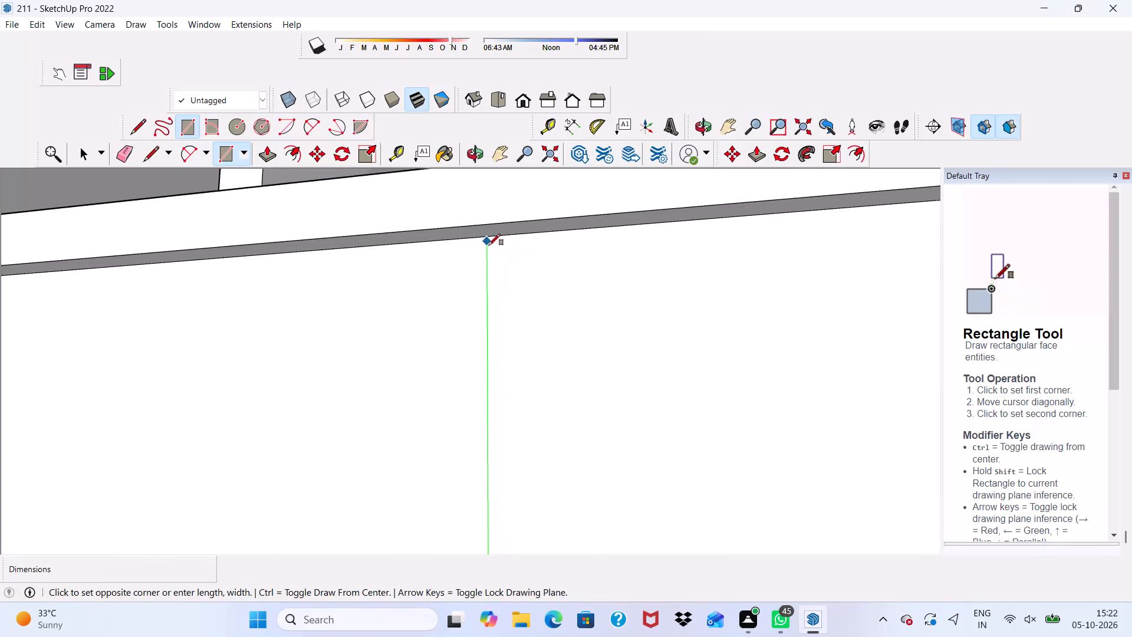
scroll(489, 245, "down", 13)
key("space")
Draw an upright rectangle about 5 1/2" wide and 2' 3 3/4" high at the base of the arched wall's face, starting from the border's inner bottom corner.
scroll(475, 285, "up", 1)
scroll(475, 285, "down", 5)
middle_click_drag(470, 306, 595, 297)
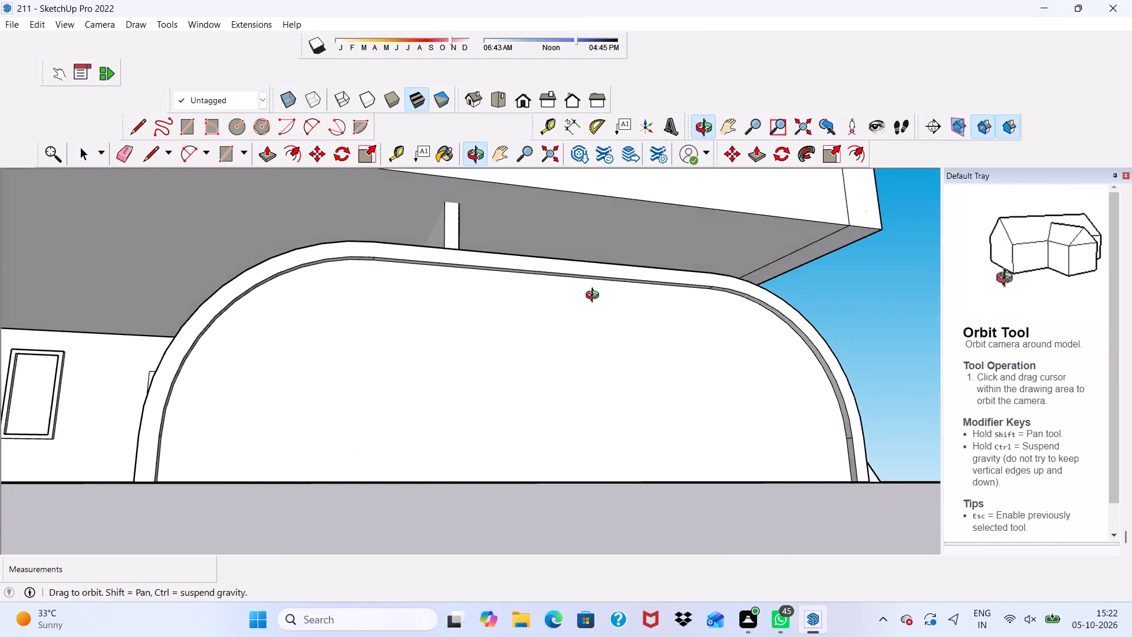
middle_click_drag(595, 297, 611, 332)
middle_click_drag(605, 330, 452, 349)
middle_click(452, 349)
scroll(230, 493, "up", 4)
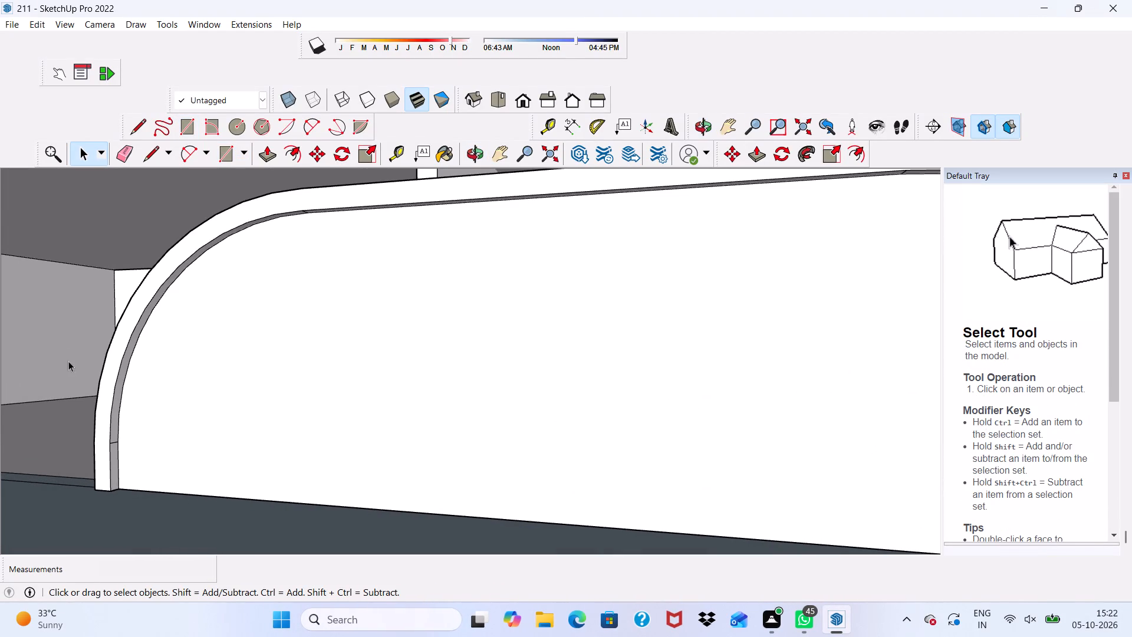
scroll(126, 174, "up", 1)
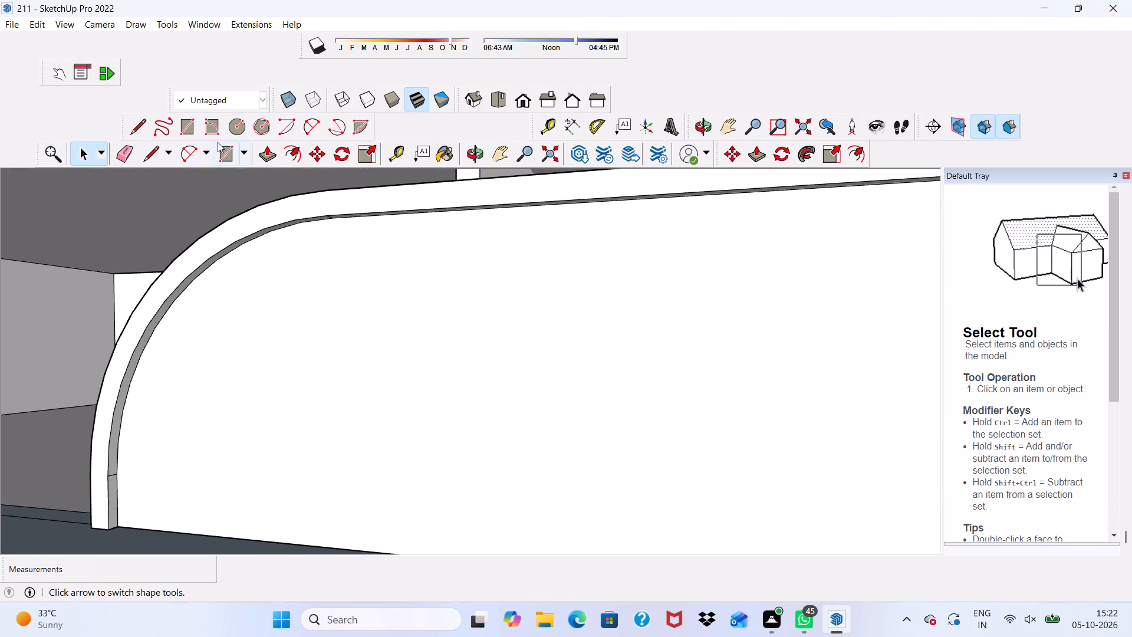
left_click(176, 123)
scroll(213, 501, "up", 3)
scroll(170, 457, "down", 1)
scroll(90, 514, "up", 3)
left_click(104, 536)
scroll(133, 439, "down", 2)
scroll(137, 436, "up", 1)
scroll(141, 434, "down", 1)
scroll(144, 431, "up", 1)
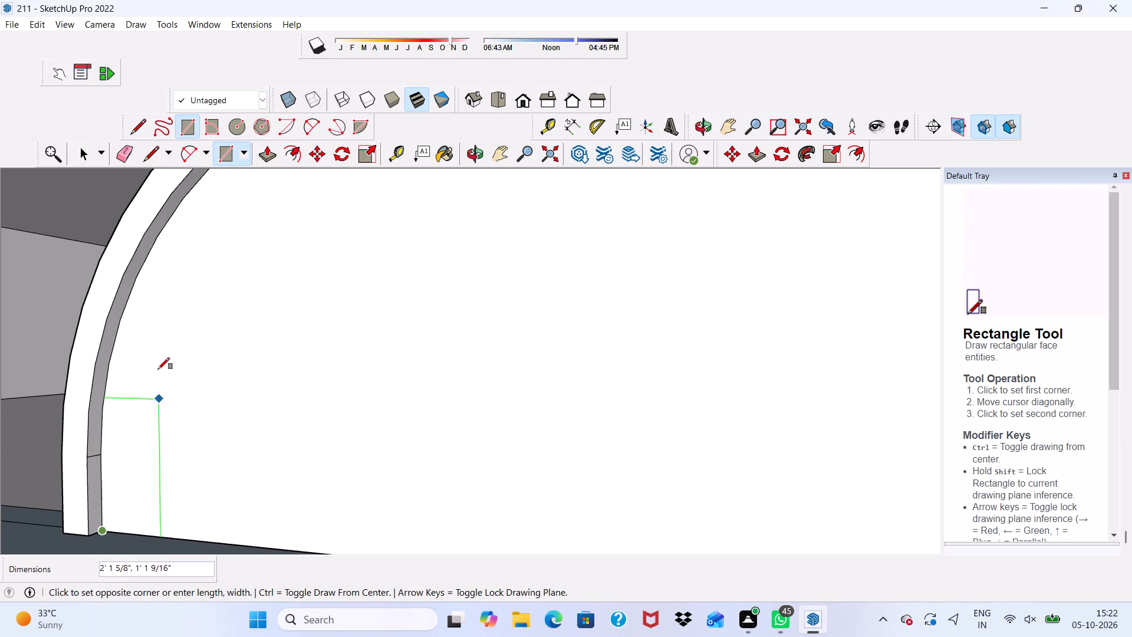
scroll(160, 362, "down", 10)
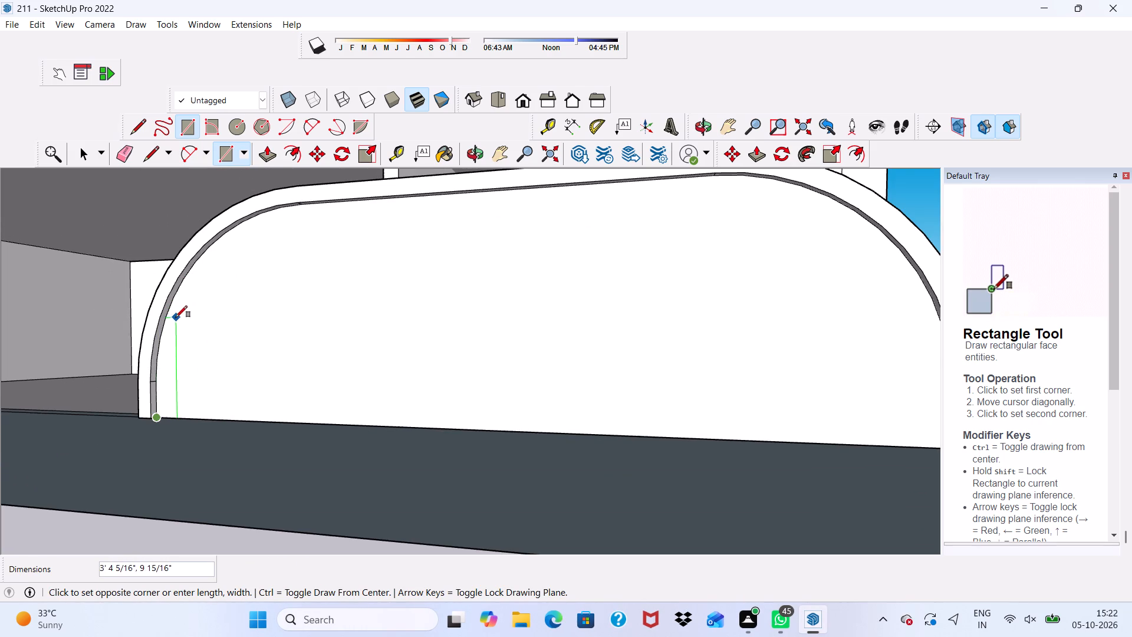
scroll(167, 350, "up", 4)
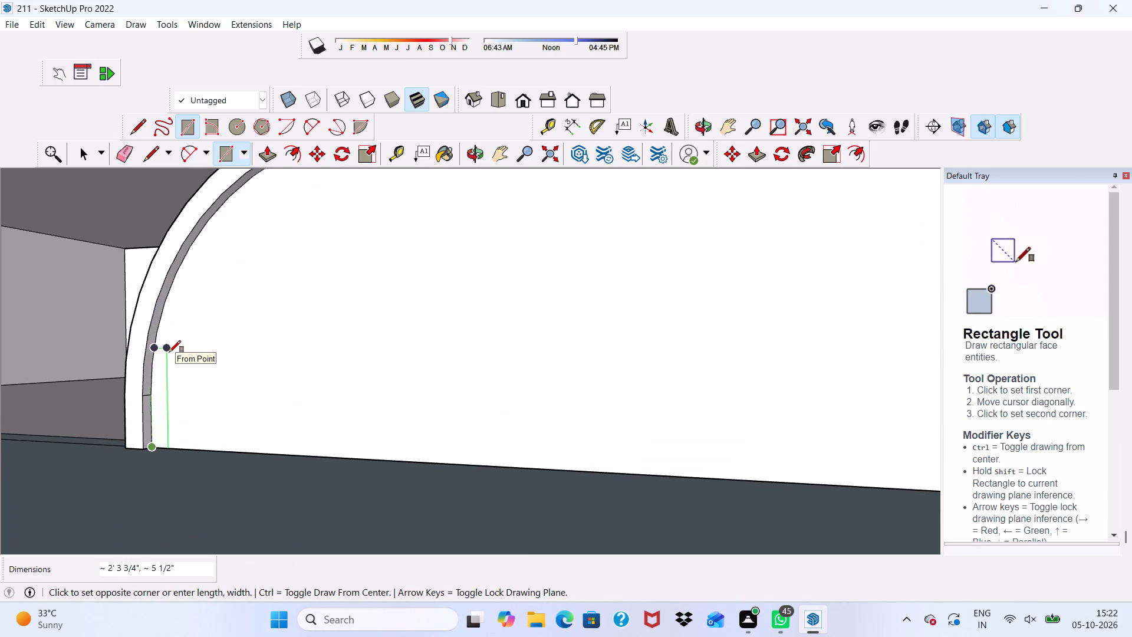
left_click(164, 347)
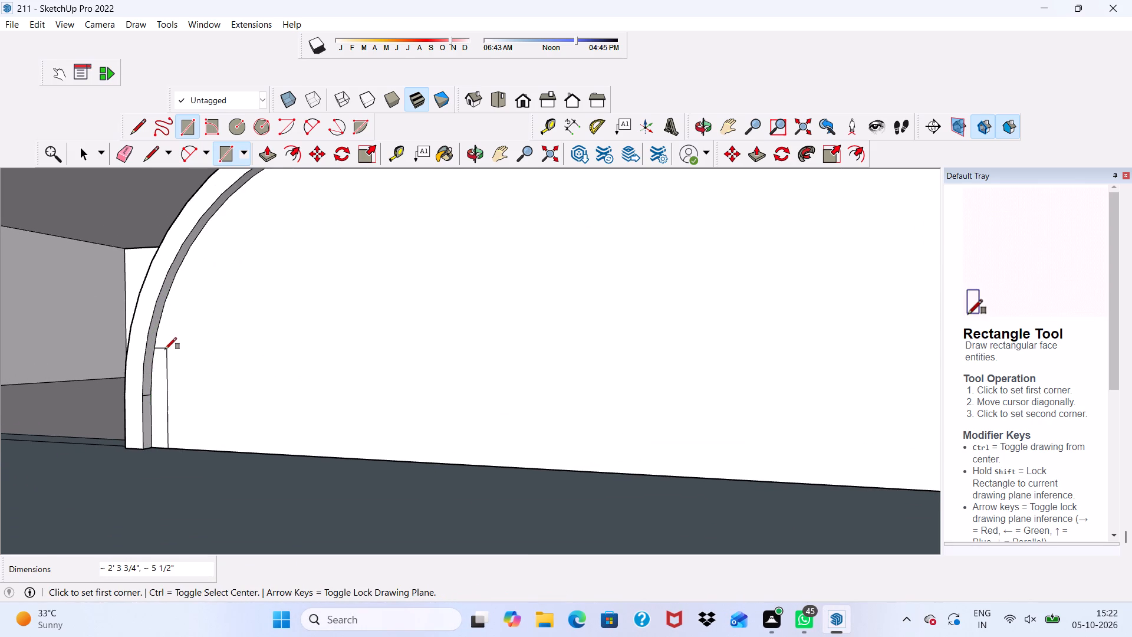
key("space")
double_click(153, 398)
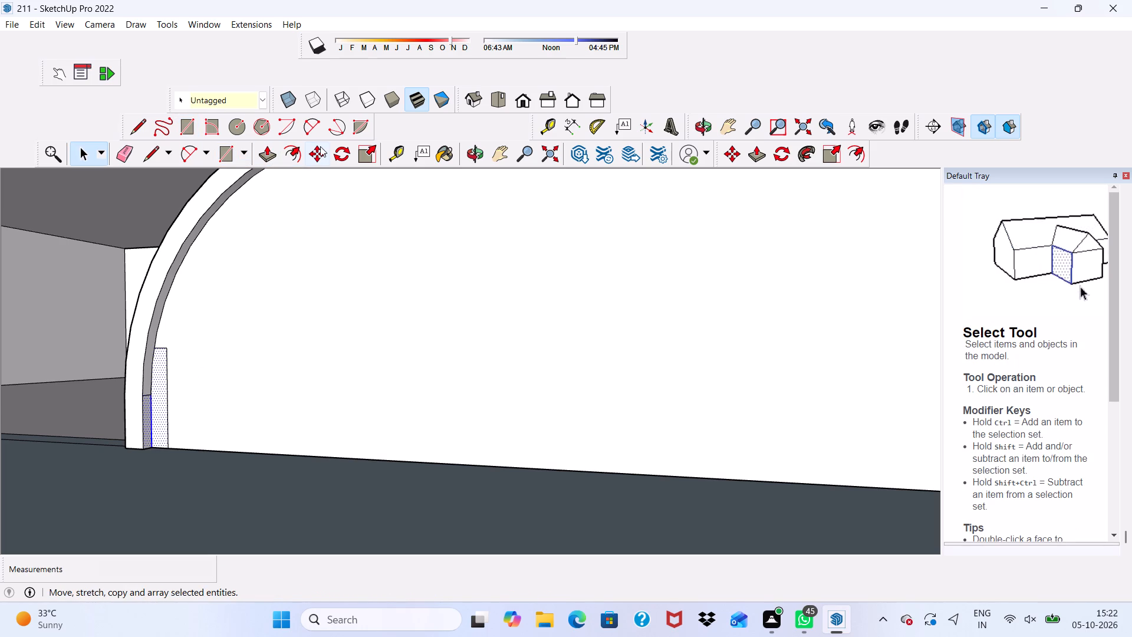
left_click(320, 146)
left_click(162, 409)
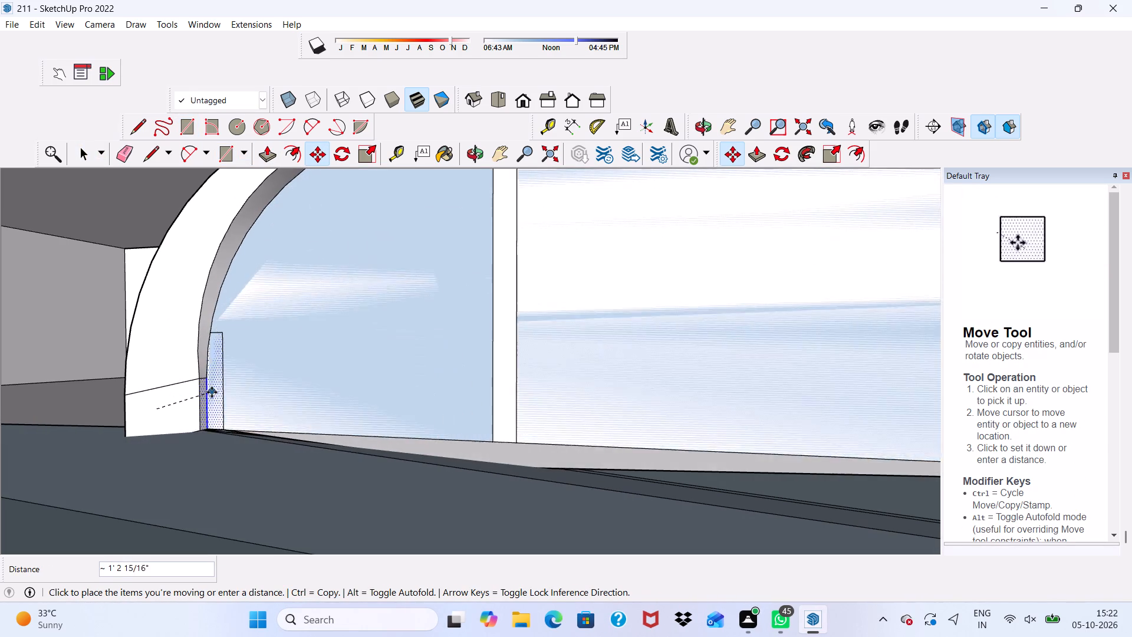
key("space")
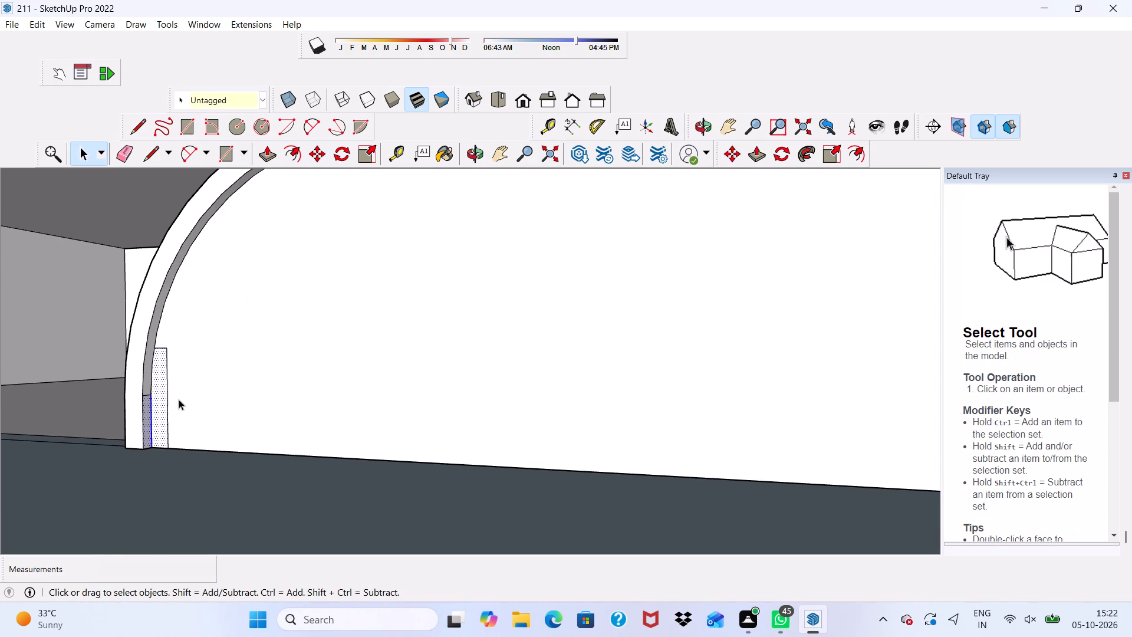
Undo the small upright rectangle at the base of the arched wall's face.
key("ctrl+z")
scroll(157, 392, "up", 3)
scroll(155, 389, "down", 4)
middle_click_drag(162, 406, 192, 409)
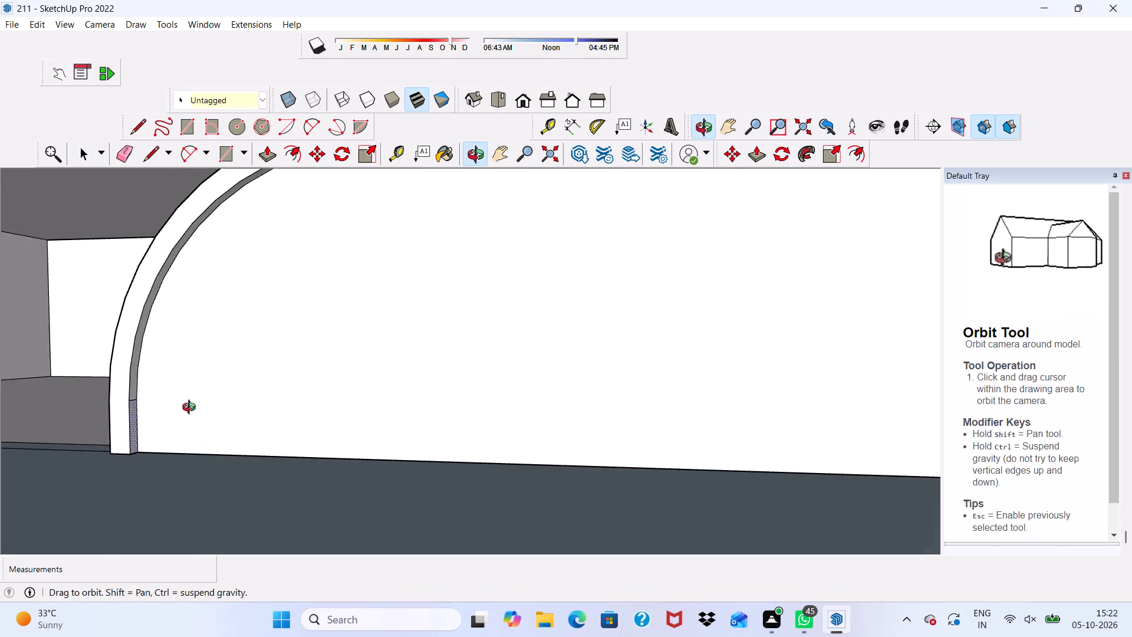
middle_click_drag(192, 409, 185, 411)
scroll(167, 408, "up", 1)
scroll(139, 387, "down", 4)
scroll(147, 447, "up", 1)
scroll(129, 423, "down", 4)
middle_click_drag(212, 448, 344, 416)
left_click(804, 283)
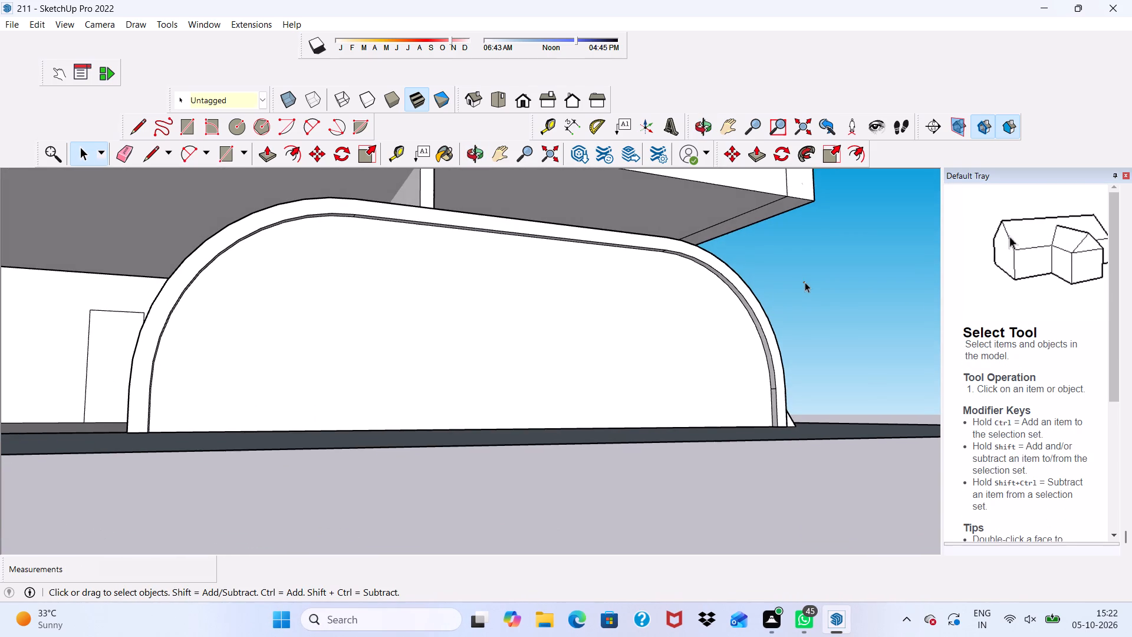
Draw a vertical strip rectangle about 3 1/4" wide and 6' 9 7/16" high mid-wall, from the border's inner top edge to the wall's base.
scroll(616, 372, "up", 5)
middle_click_drag(588, 361, 508, 363)
scroll(585, 393, "down", 1)
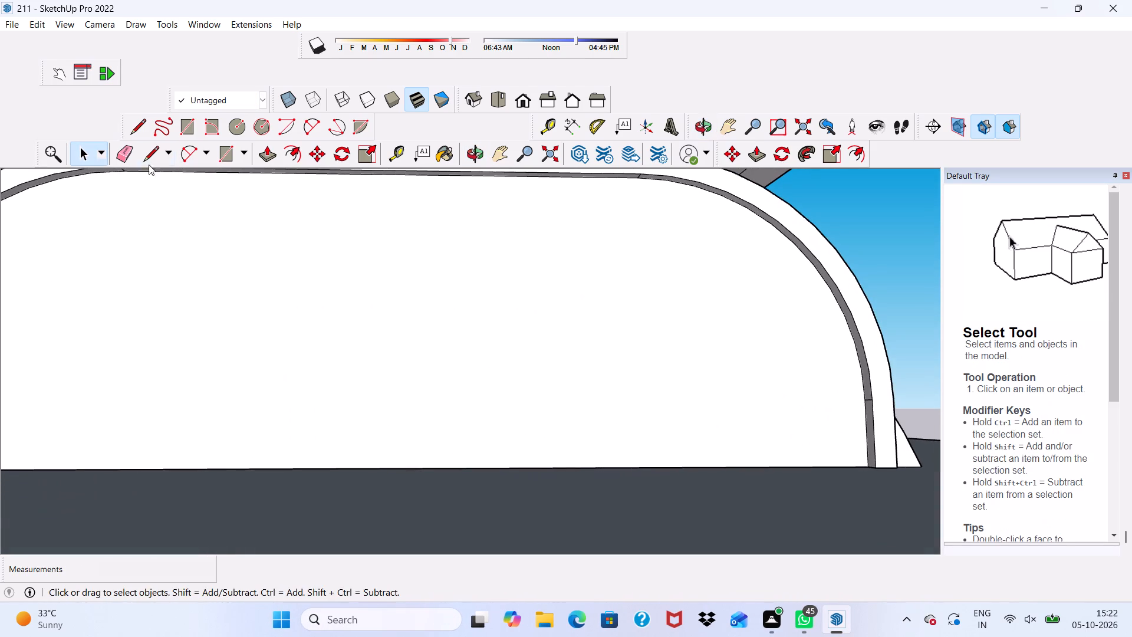
left_click(187, 119)
scroll(383, 377, "down", 5)
scroll(388, 251, "up", 1)
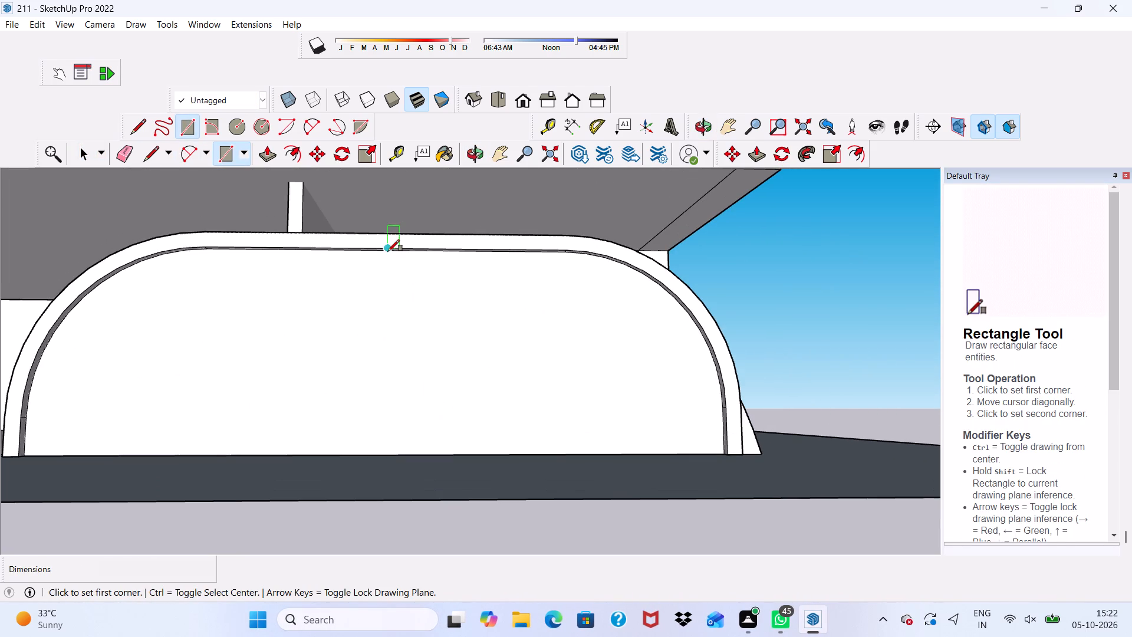
scroll(381, 261, "up", 7)
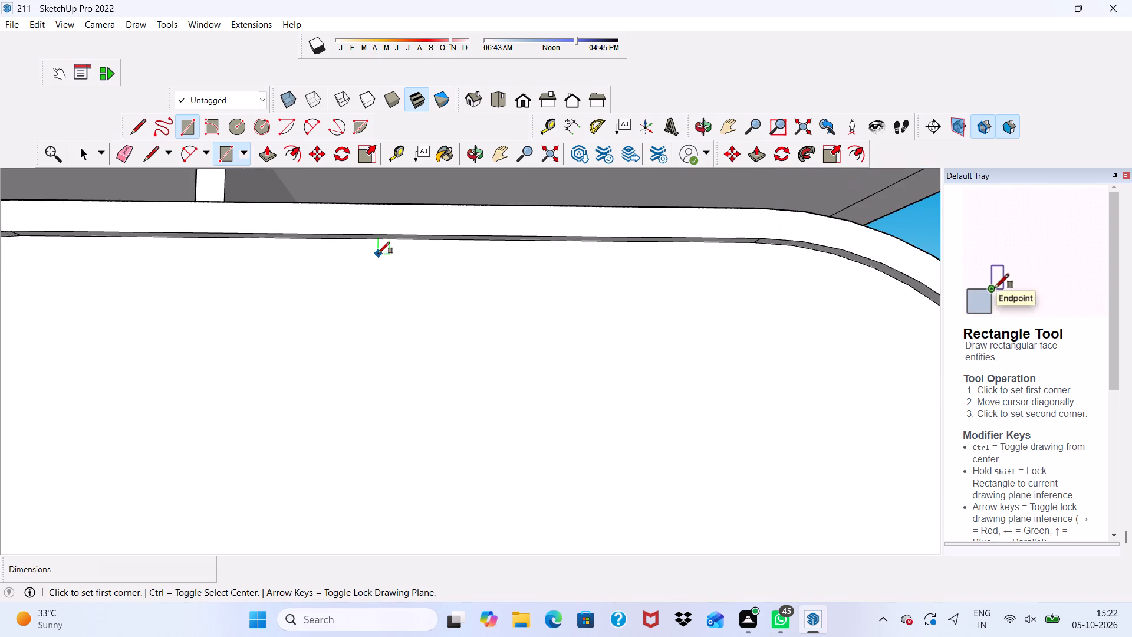
scroll(378, 254, "up", 5)
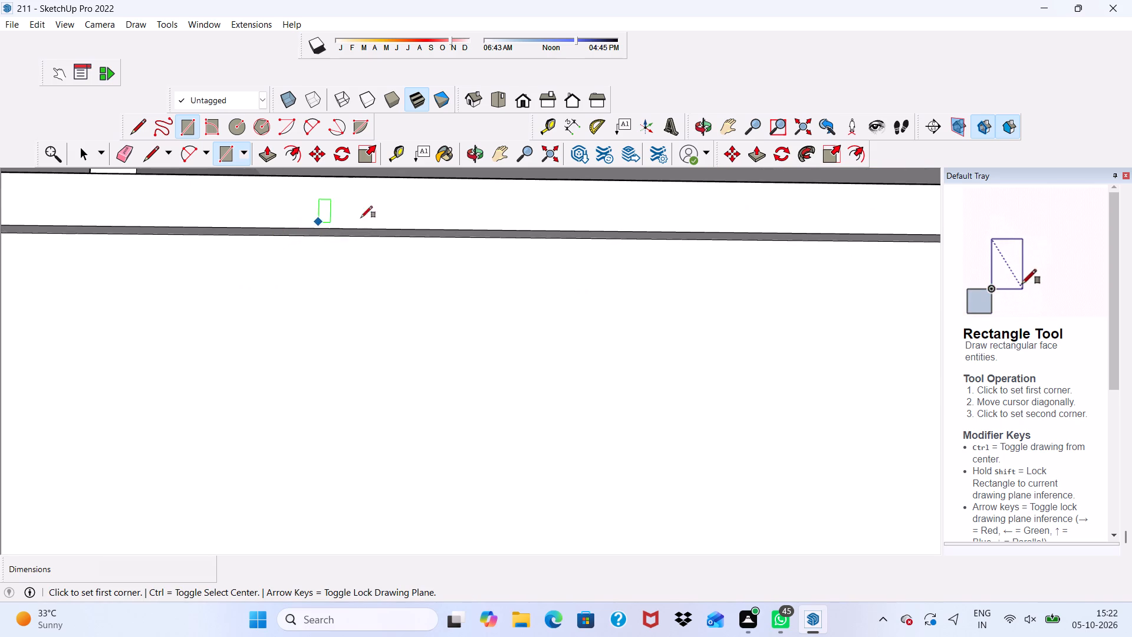
left_click(410, 237)
scroll(434, 289, "down", 8)
scroll(461, 314, "up", 1)
scroll(461, 314, "down", 6)
scroll(451, 307, "up", 1)
scroll(450, 309, "down", 5)
scroll(447, 298, "up", 1)
scroll(447, 298, "down", 2)
middle_click_drag(442, 313, 450, 337)
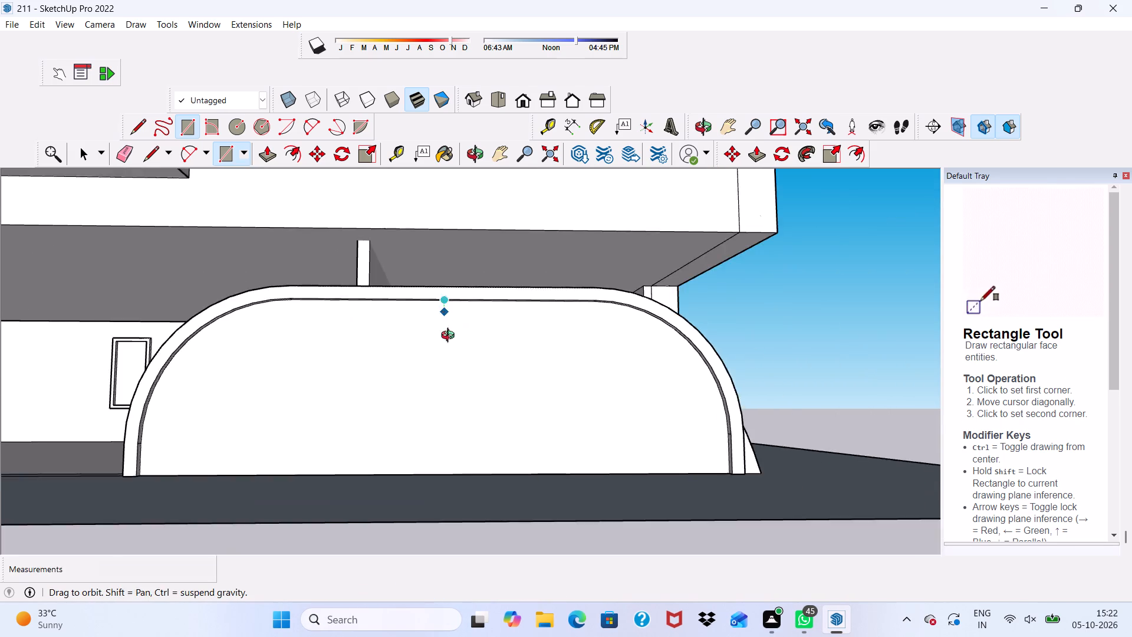
middle_click_drag(450, 337, 473, 399)
scroll(485, 445, "up", 4)
scroll(478, 472, "down", 3)
scroll(478, 472, "up", 1)
scroll(478, 472, "down", 4)
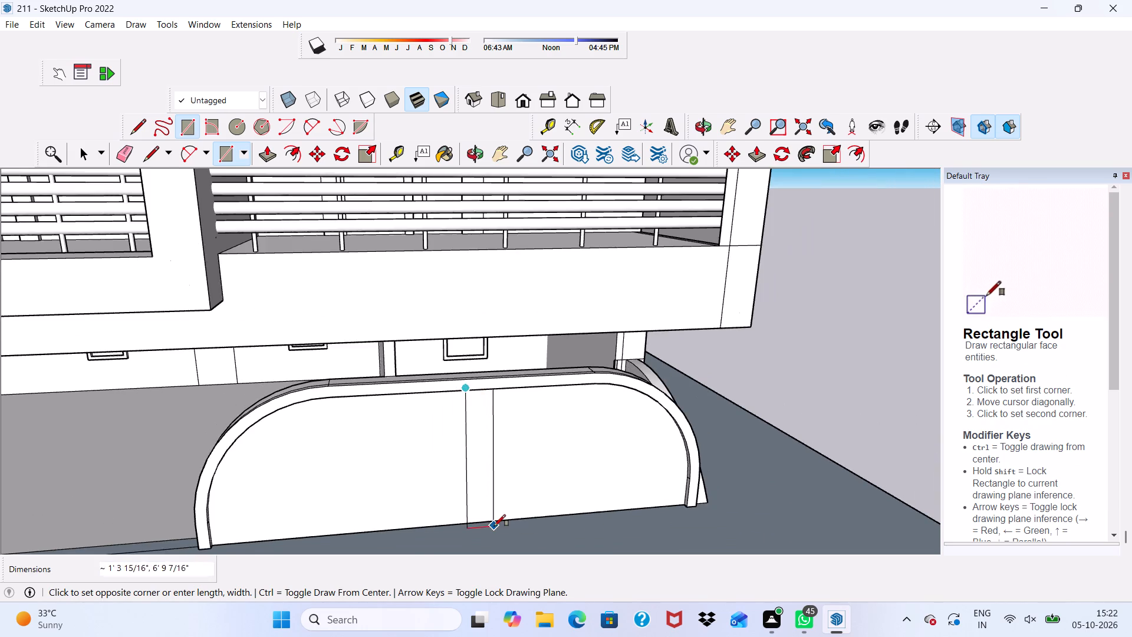
scroll(494, 526, "up", 7)
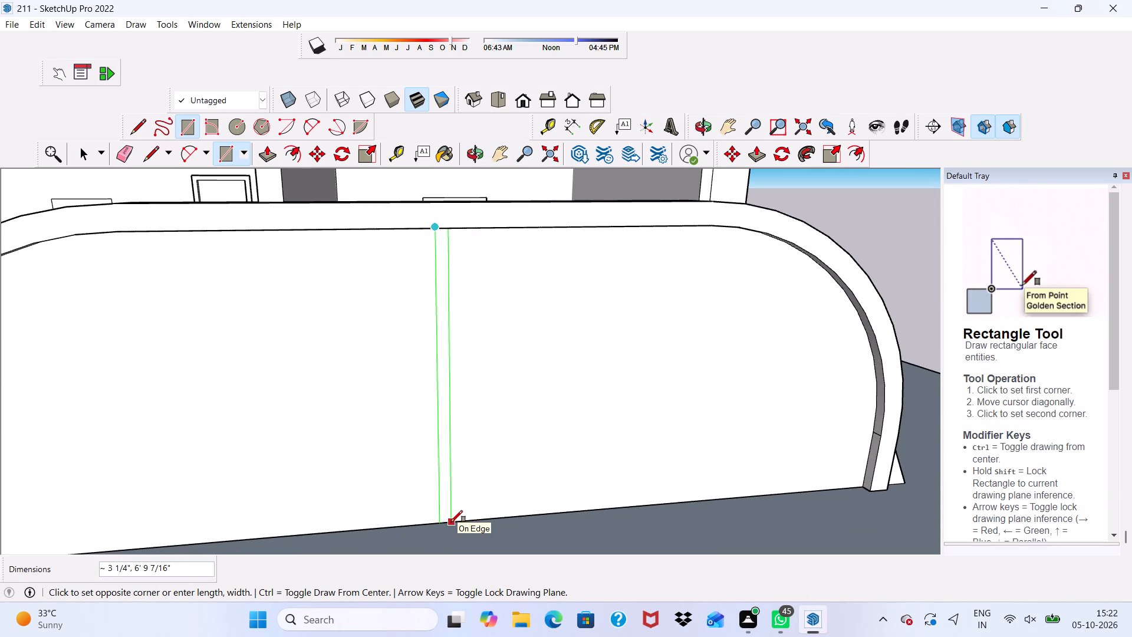
left_click(451, 522)
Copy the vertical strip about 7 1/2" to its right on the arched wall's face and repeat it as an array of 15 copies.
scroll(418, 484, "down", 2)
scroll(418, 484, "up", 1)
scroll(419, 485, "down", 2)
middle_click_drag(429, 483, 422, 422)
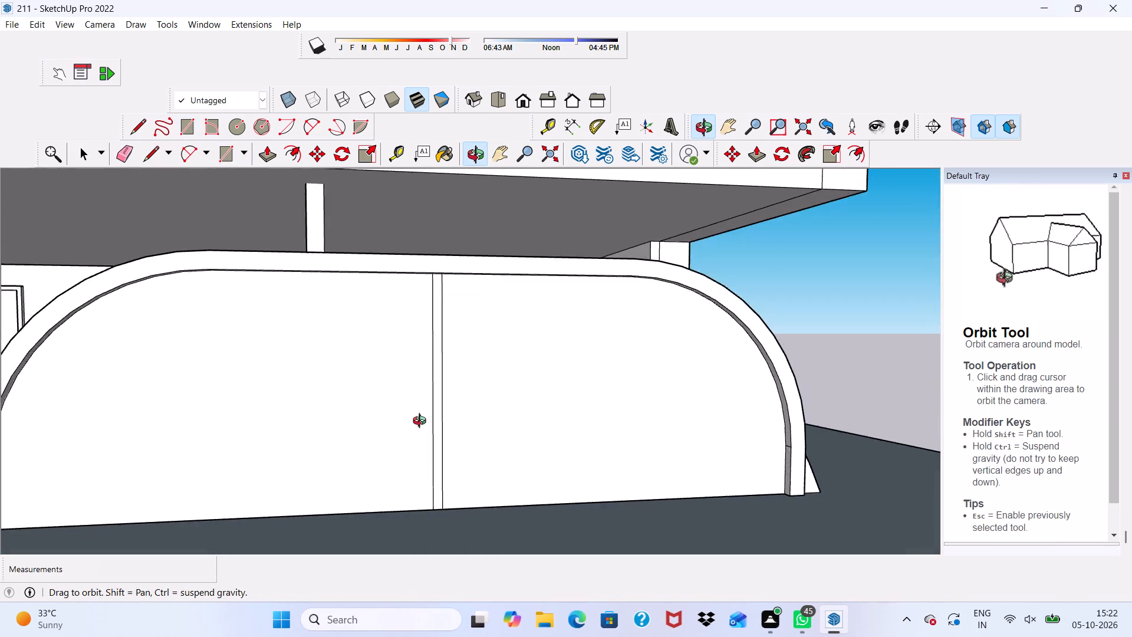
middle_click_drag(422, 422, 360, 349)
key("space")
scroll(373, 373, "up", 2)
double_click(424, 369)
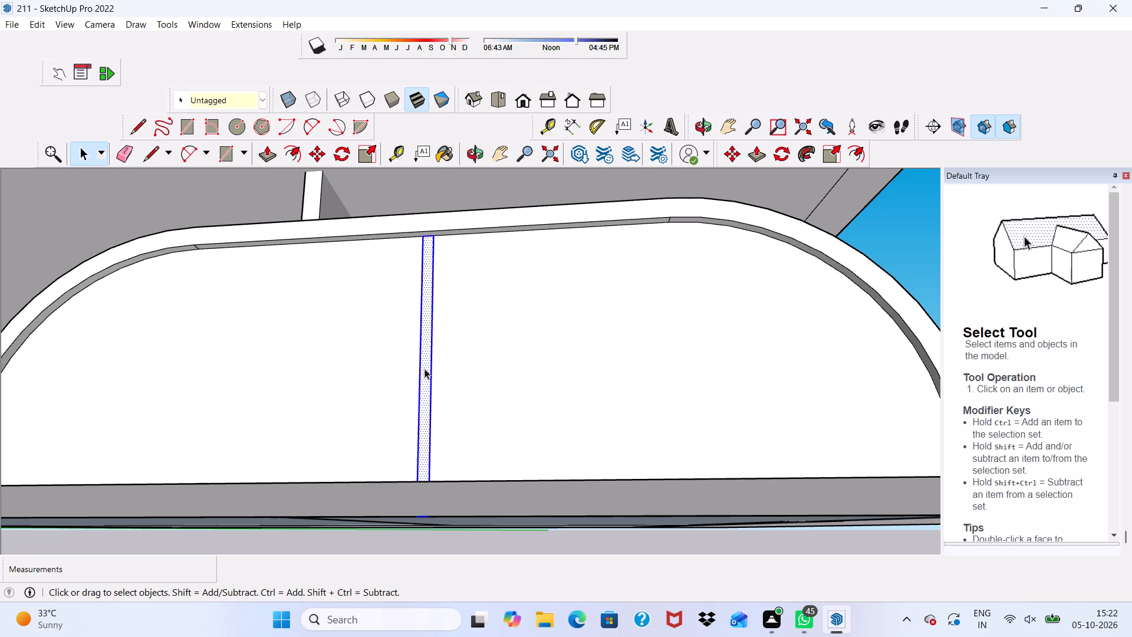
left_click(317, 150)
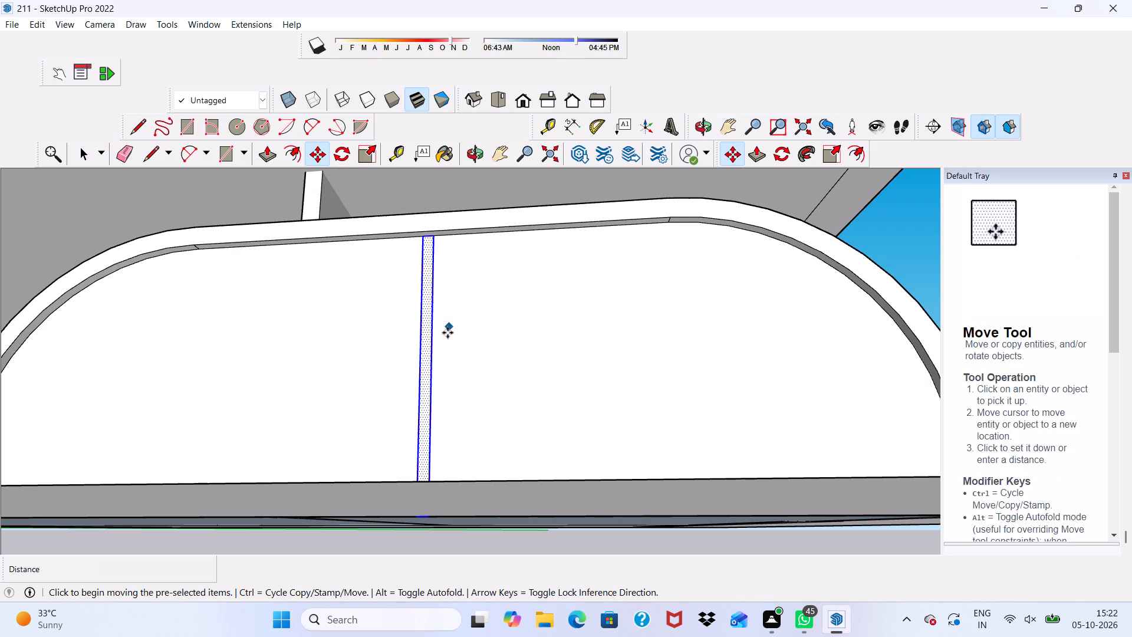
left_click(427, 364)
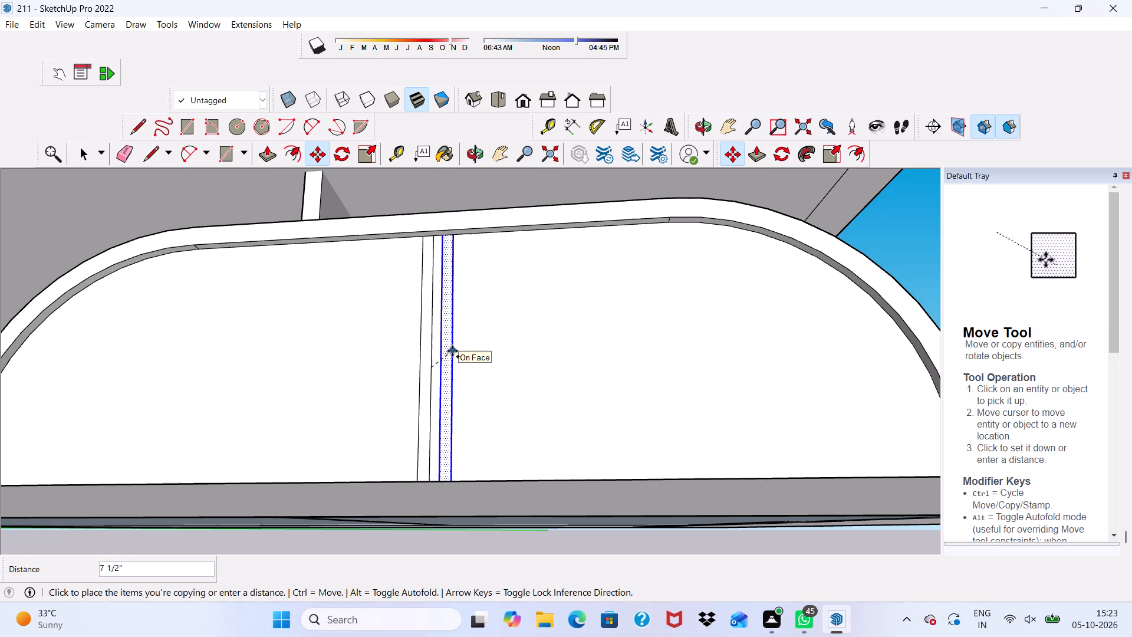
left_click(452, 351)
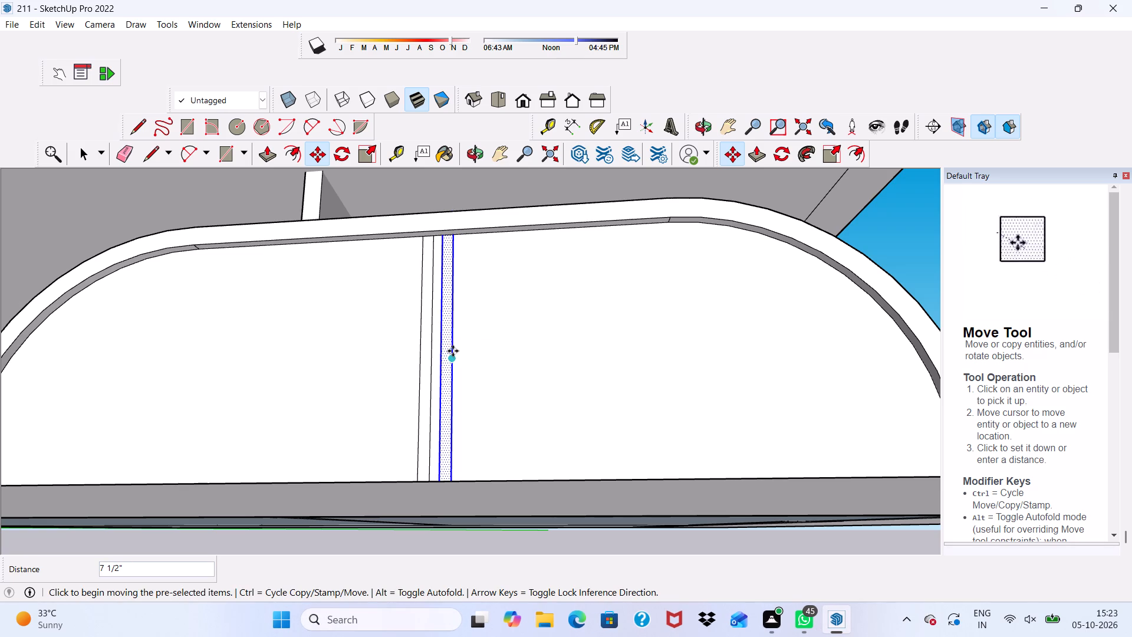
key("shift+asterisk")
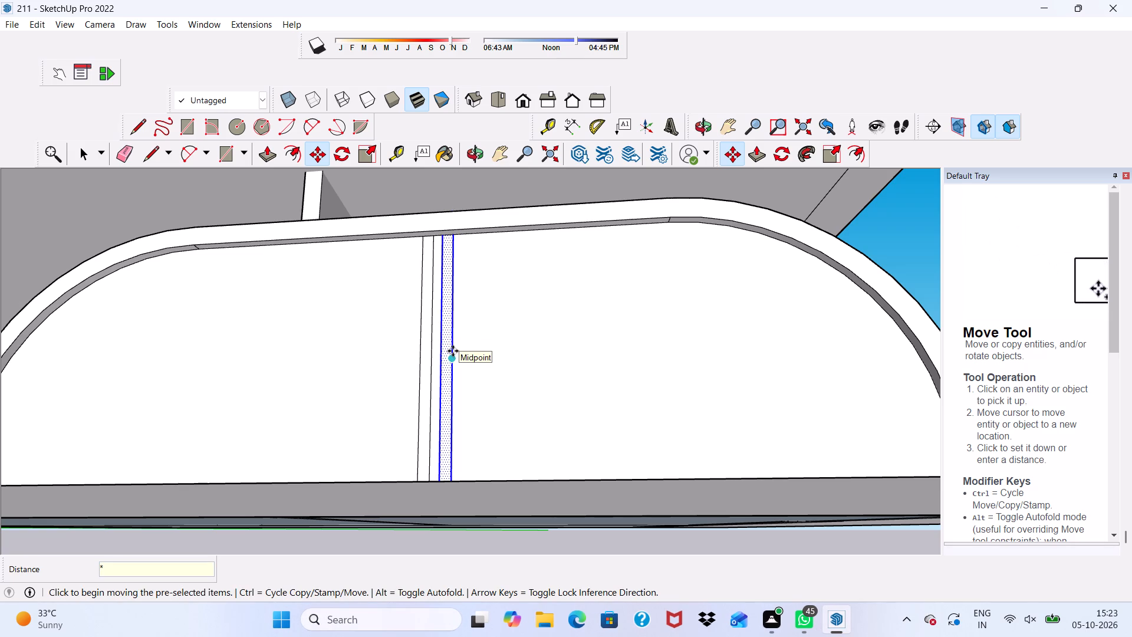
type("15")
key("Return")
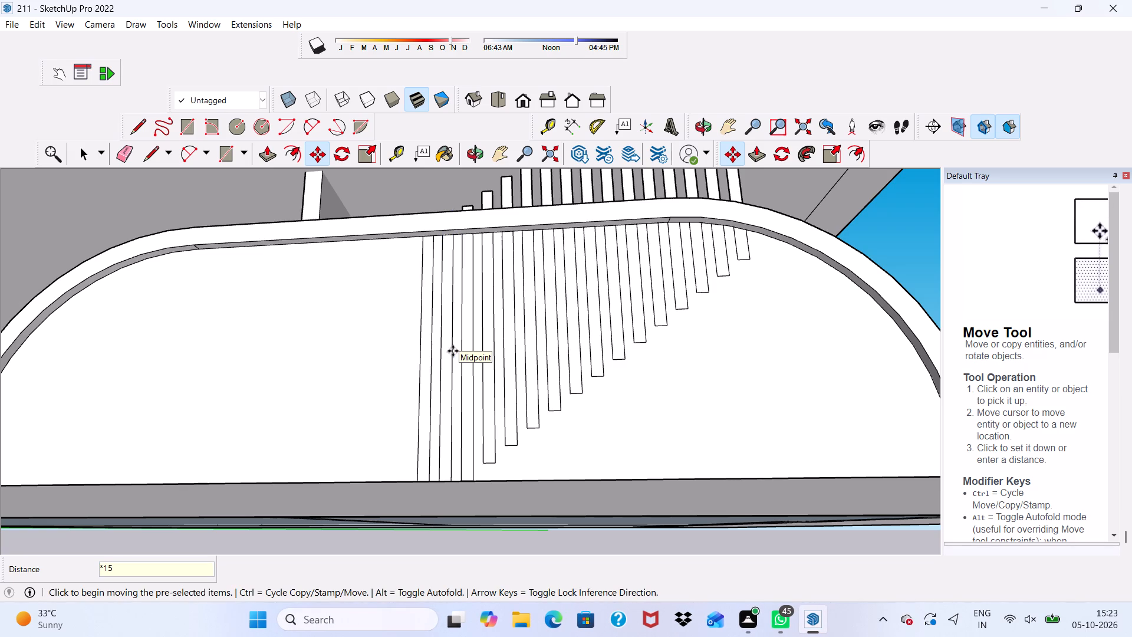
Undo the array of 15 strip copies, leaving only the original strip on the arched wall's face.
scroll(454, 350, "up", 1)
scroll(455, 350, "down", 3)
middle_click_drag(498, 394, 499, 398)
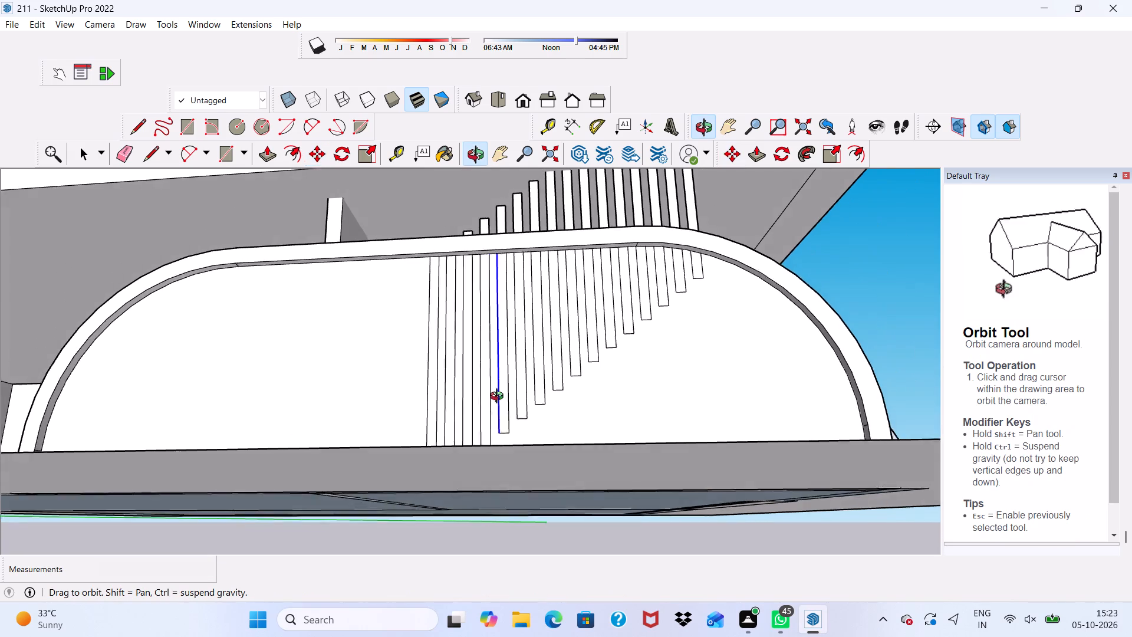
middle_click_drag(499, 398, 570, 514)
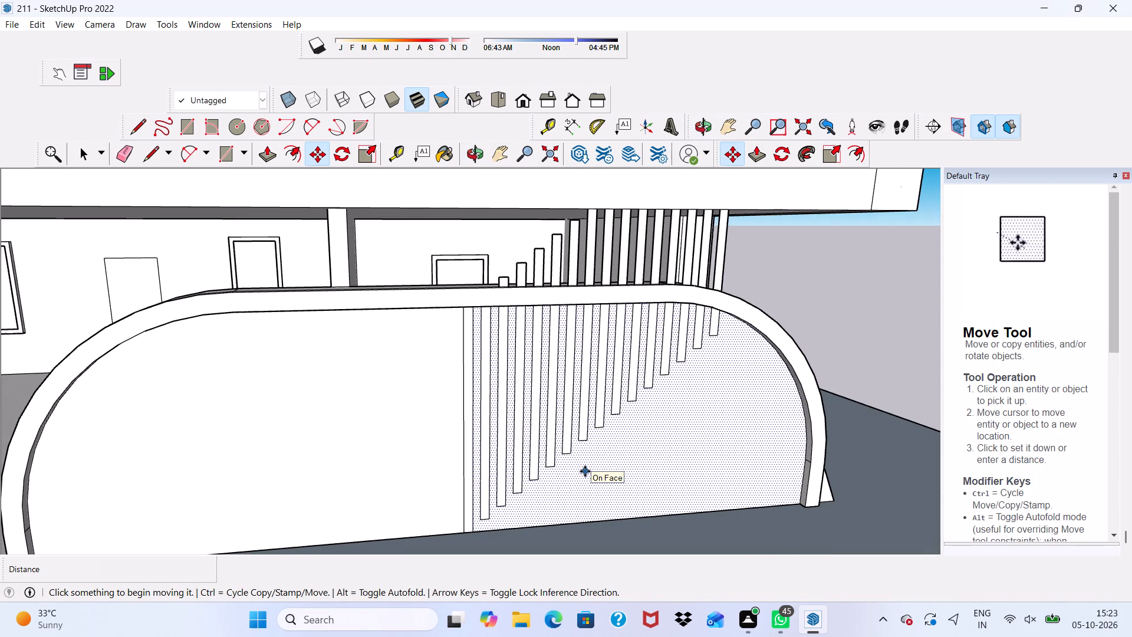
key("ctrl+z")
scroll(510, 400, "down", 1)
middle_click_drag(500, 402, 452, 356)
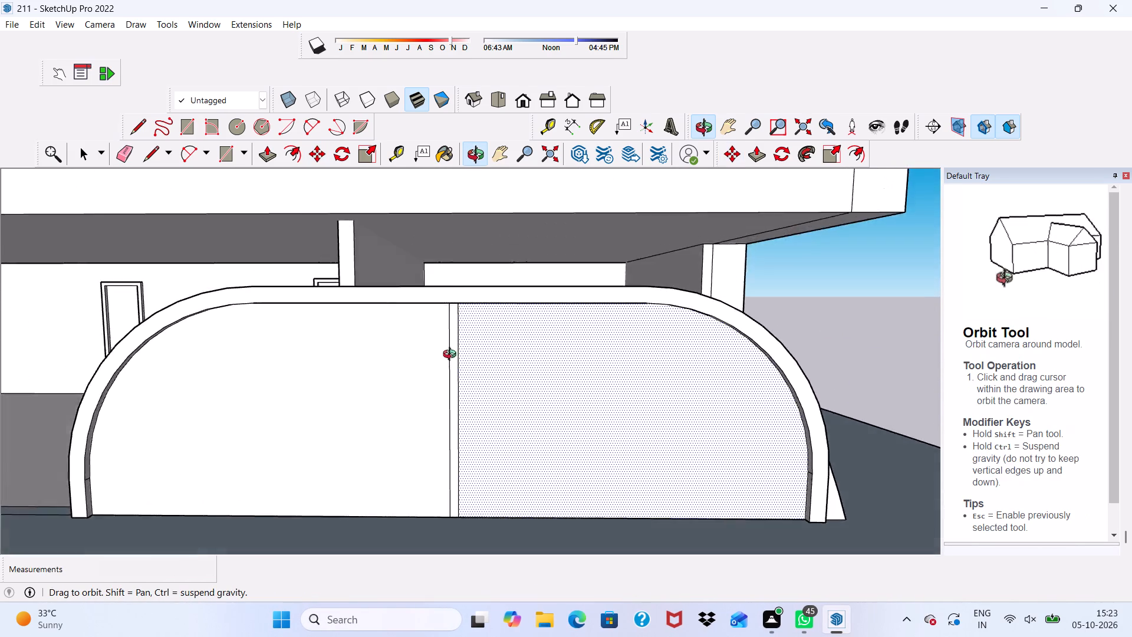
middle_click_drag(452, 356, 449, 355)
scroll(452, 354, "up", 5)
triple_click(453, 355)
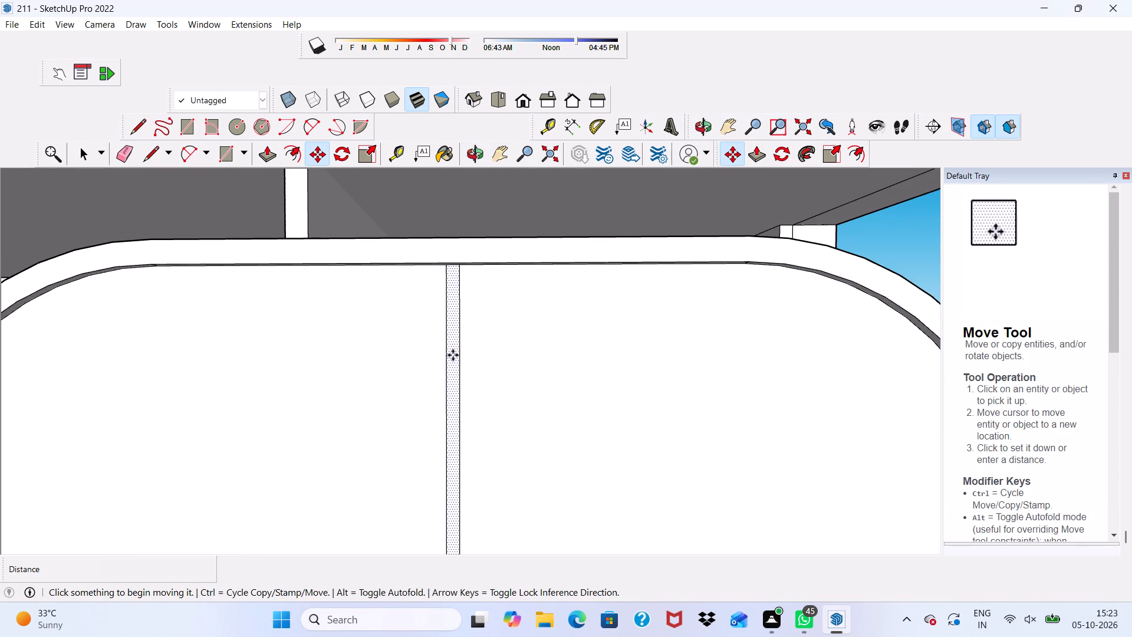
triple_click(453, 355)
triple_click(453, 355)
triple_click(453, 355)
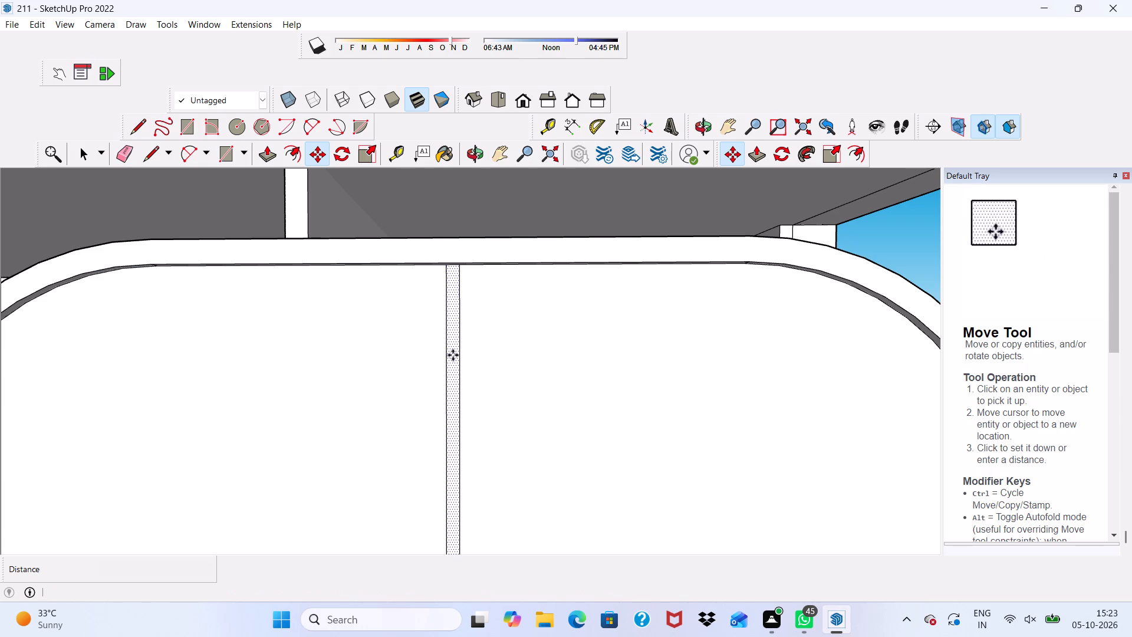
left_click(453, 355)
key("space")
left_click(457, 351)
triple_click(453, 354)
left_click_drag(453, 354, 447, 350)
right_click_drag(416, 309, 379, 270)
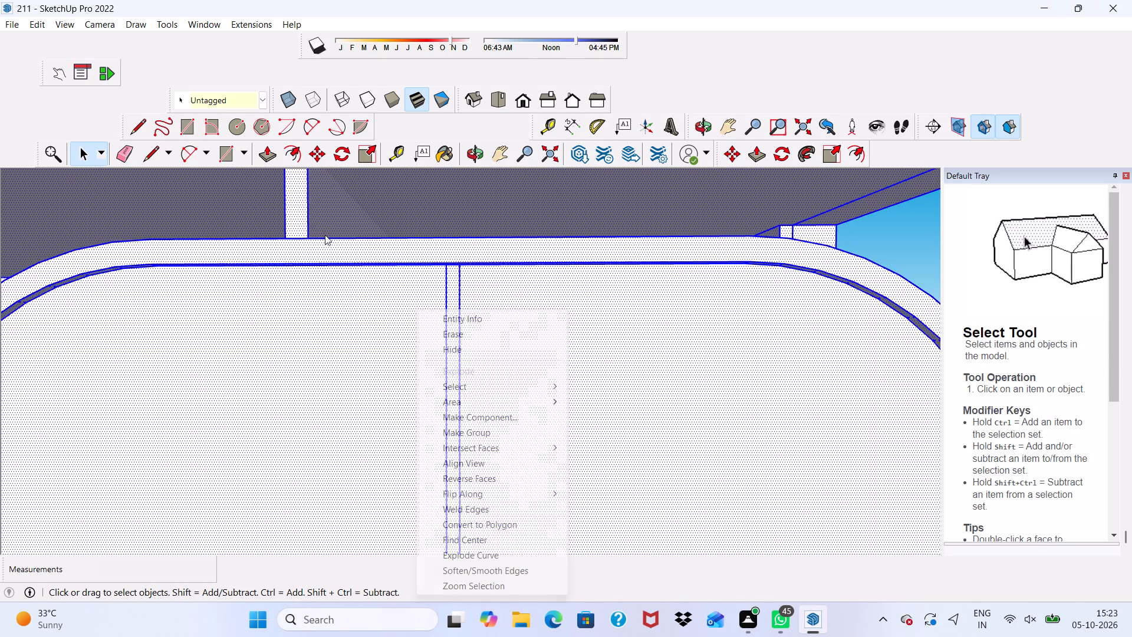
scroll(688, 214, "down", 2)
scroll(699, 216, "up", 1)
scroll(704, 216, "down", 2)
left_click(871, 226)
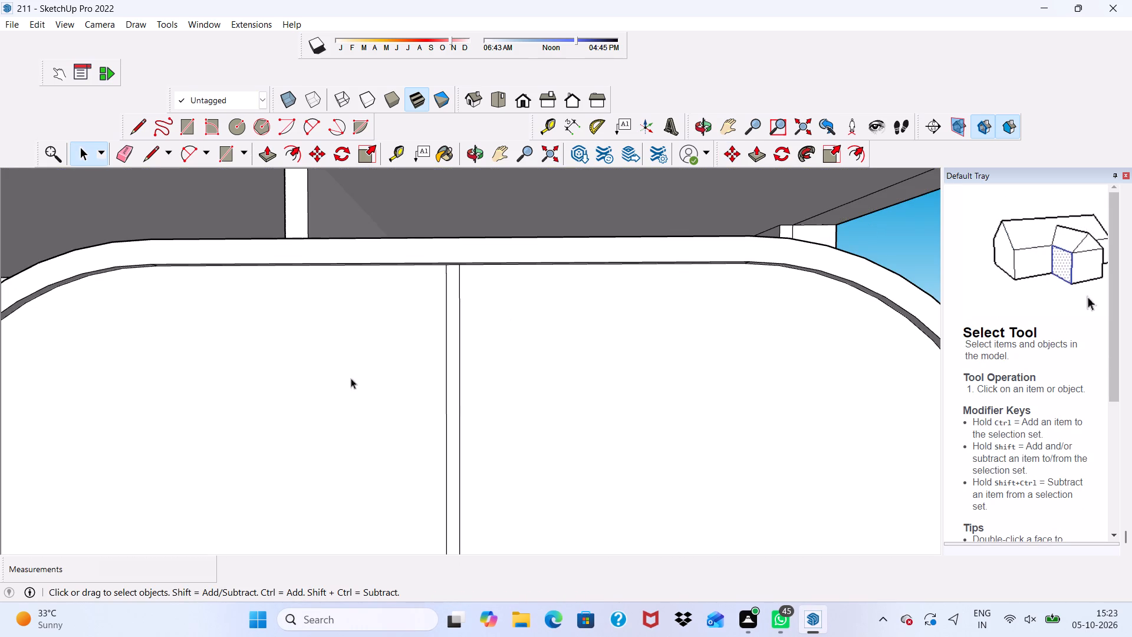
Copy the vertical strip 6 5/8" horizontally to its right along the arched wall's face and repeat it as an array of 10 copies.
double_click(451, 344)
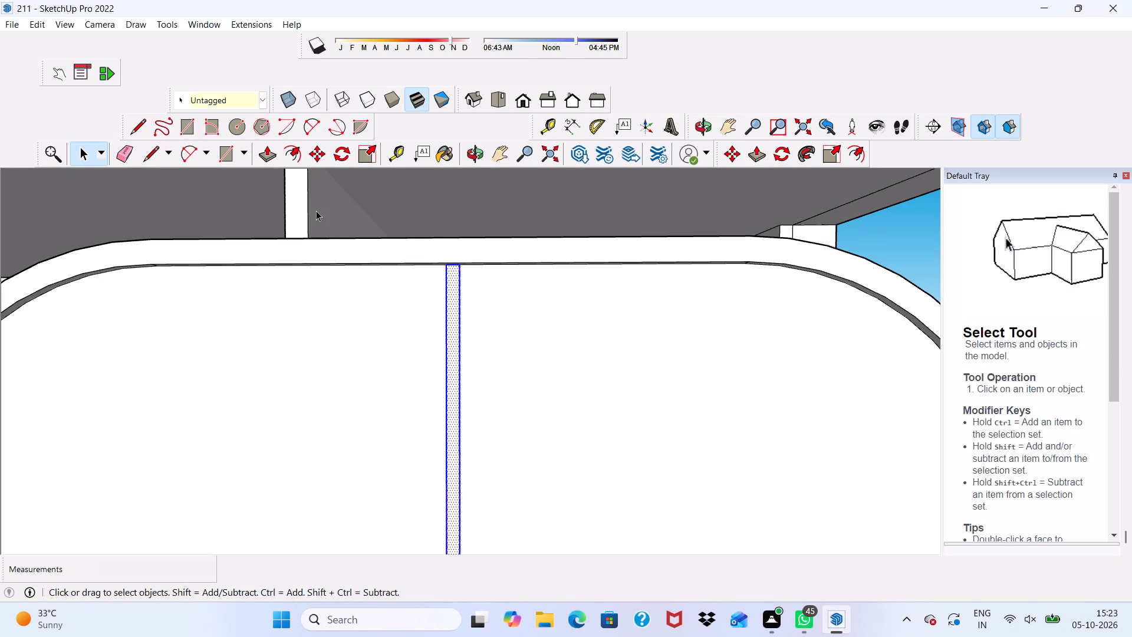
left_click(317, 149)
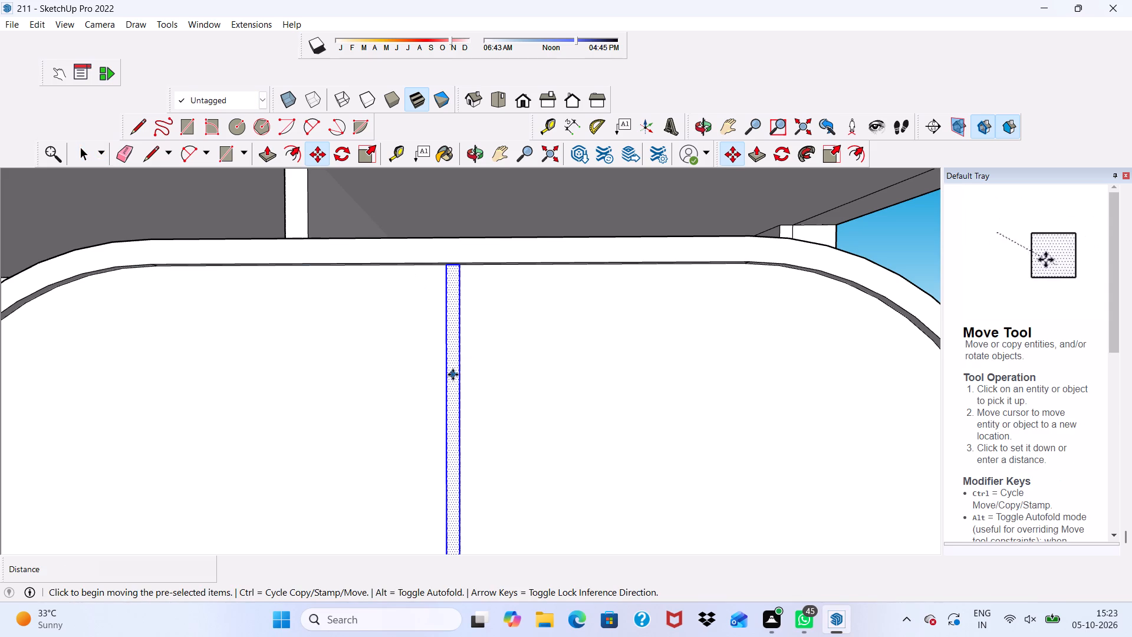
left_click(453, 375)
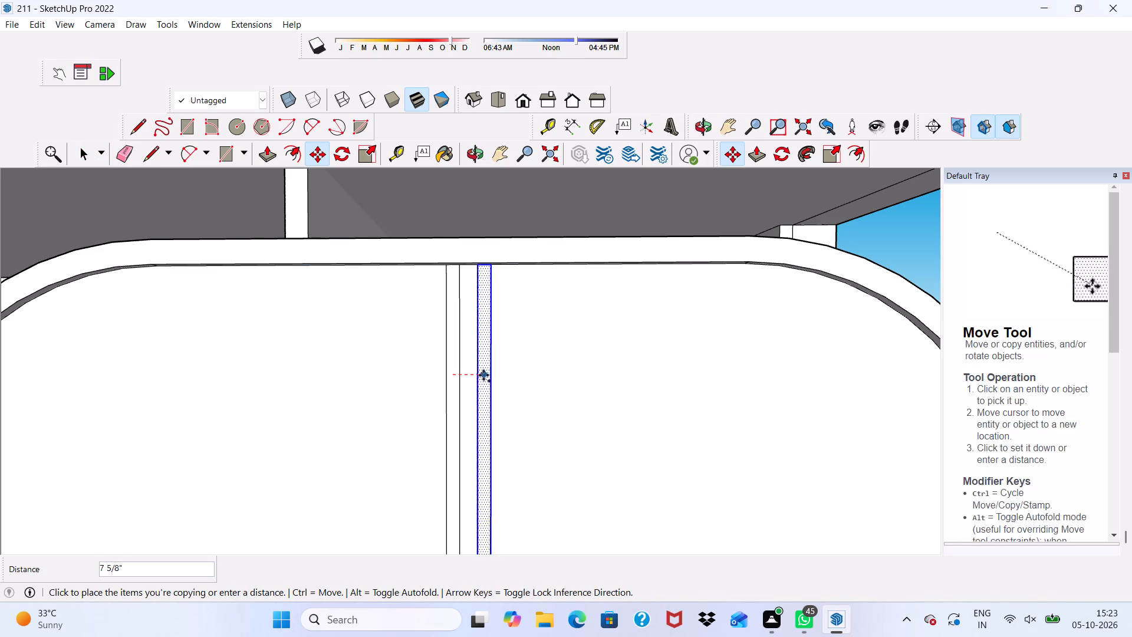
scroll(478, 374, "down", 3)
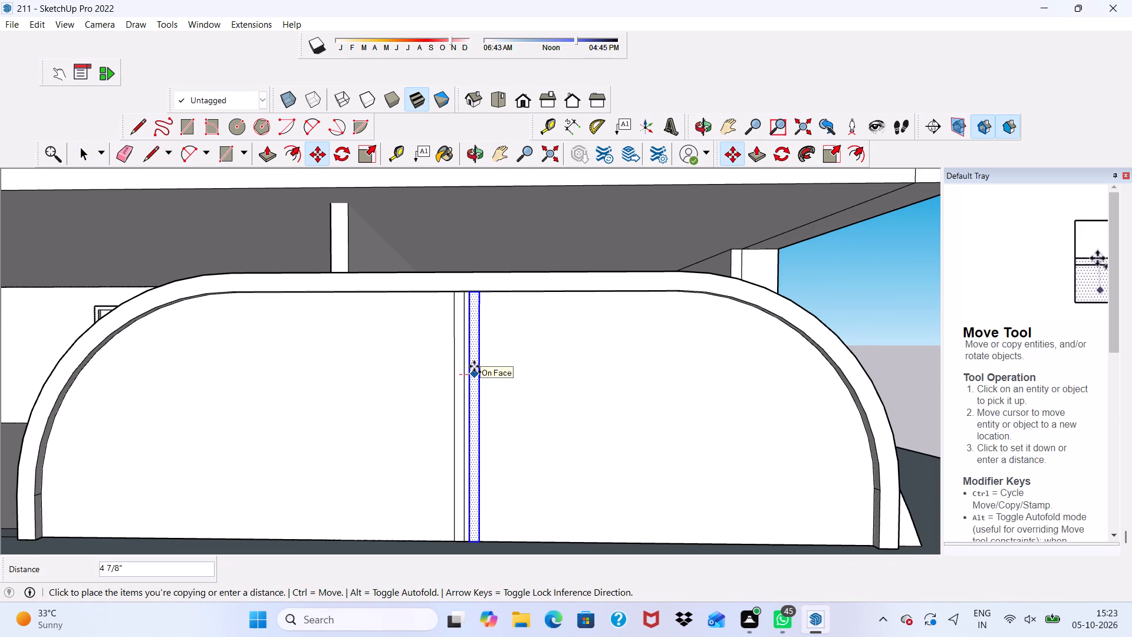
scroll(493, 375, "up", 2)
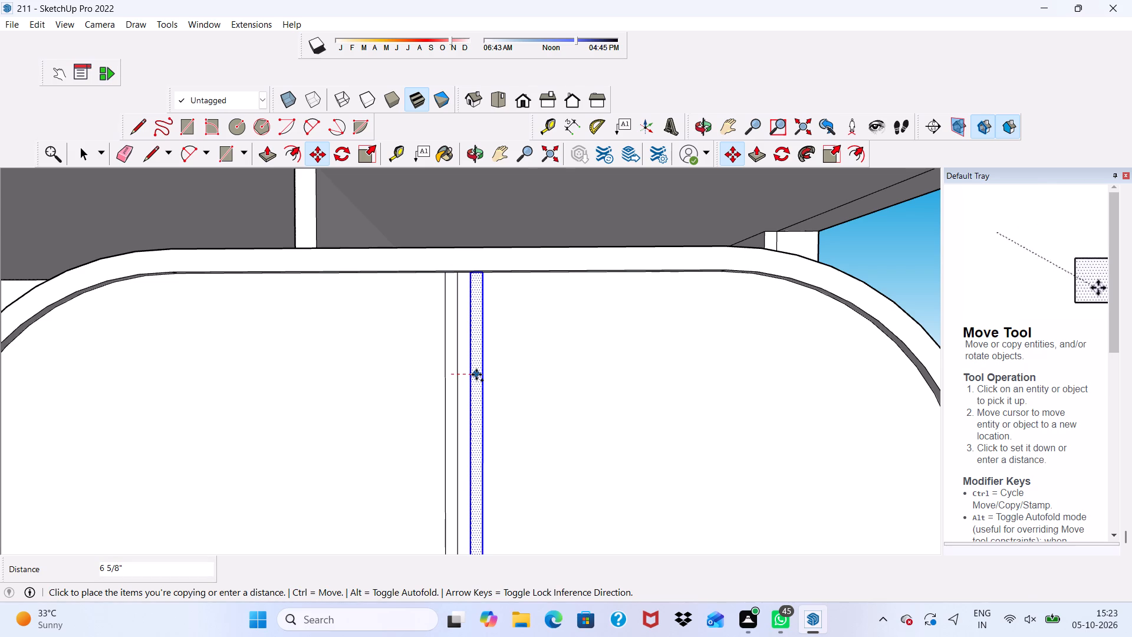
scroll(476, 374, "down", 3)
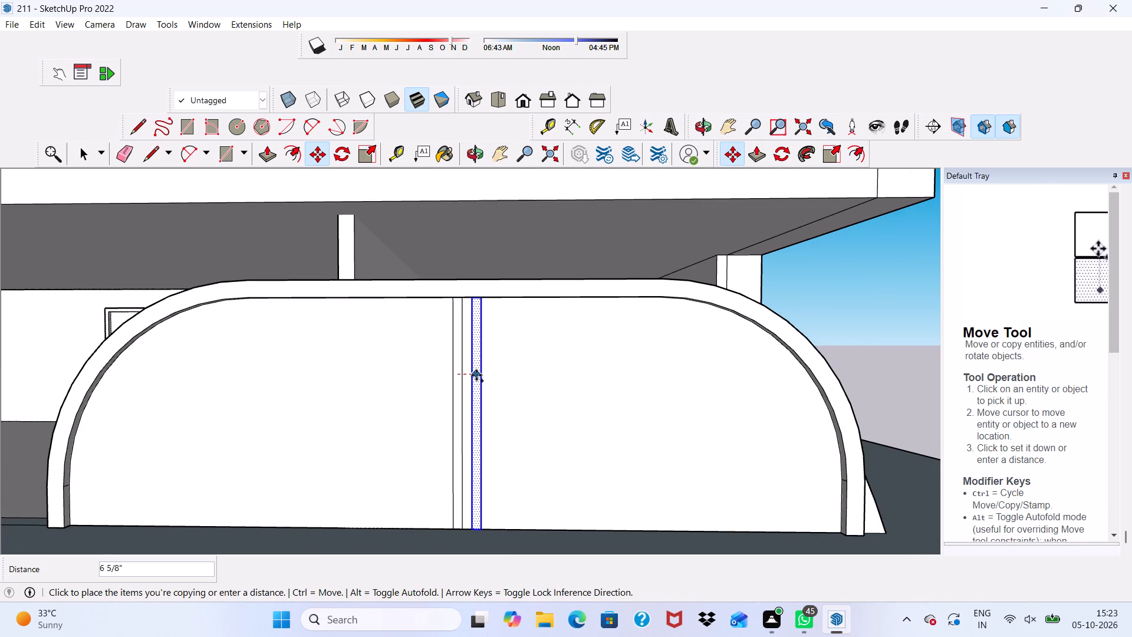
left_click(476, 375)
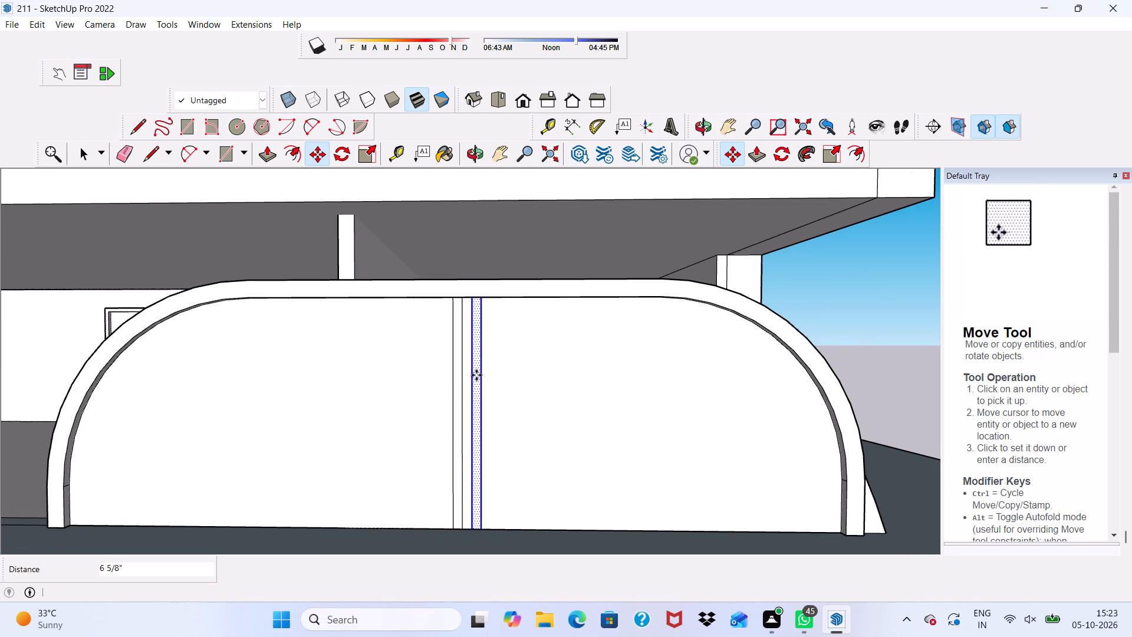
key("shift+asterisk")
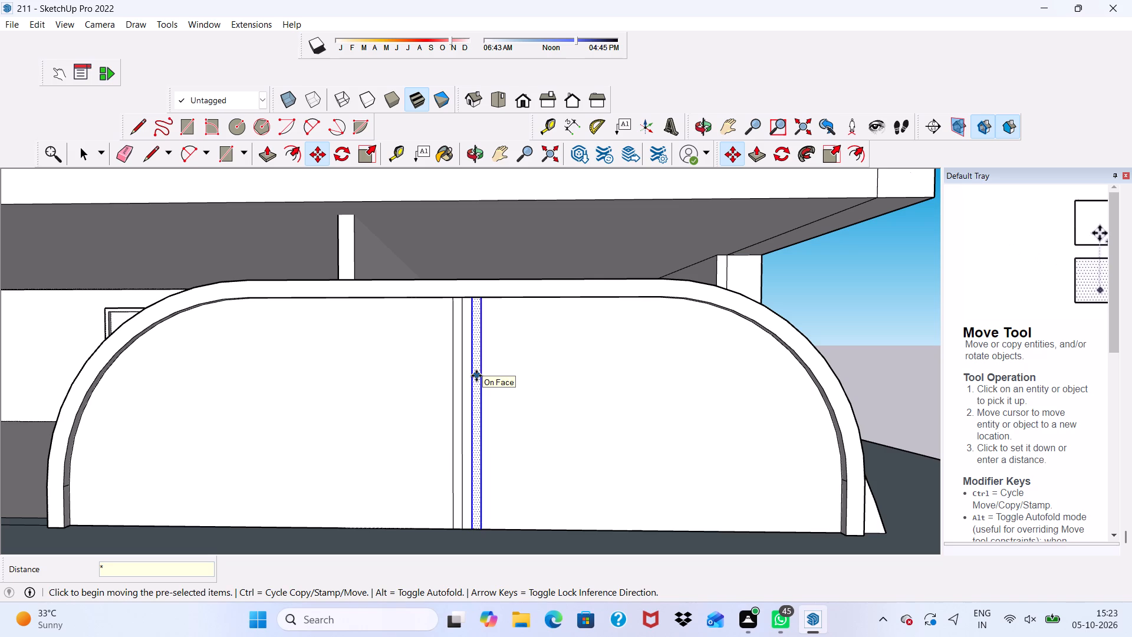
type("10")
key("Return")
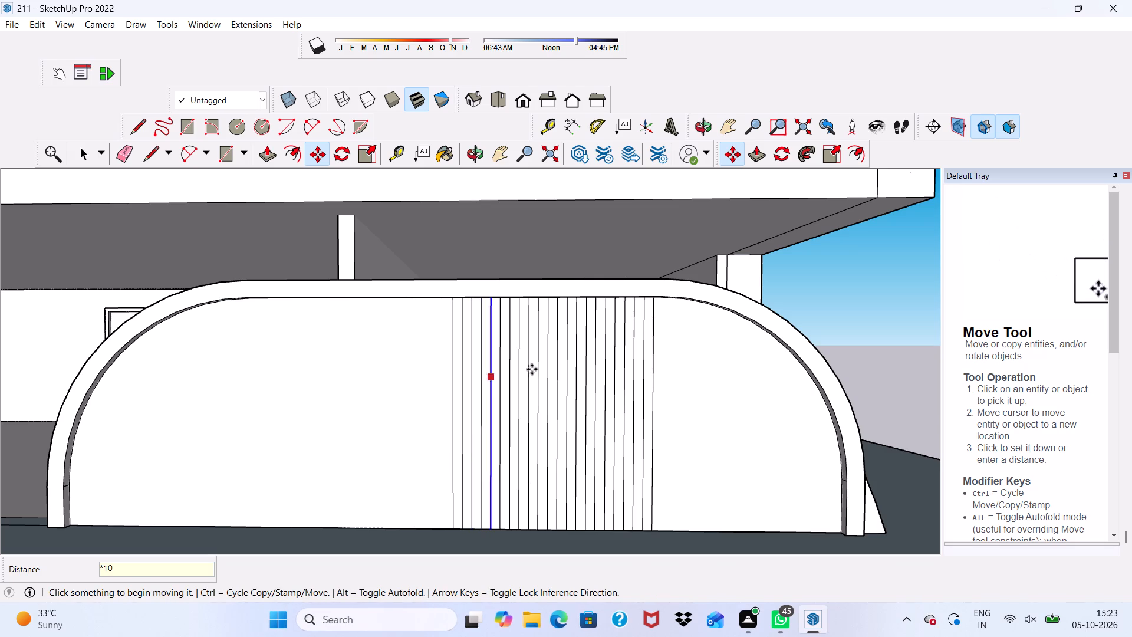
Copy the array's end strip about 5 7/16" toward the arch's near curved end and repeat it as an array of 15 copies.
scroll(668, 326, "up", 4)
left_click(644, 331)
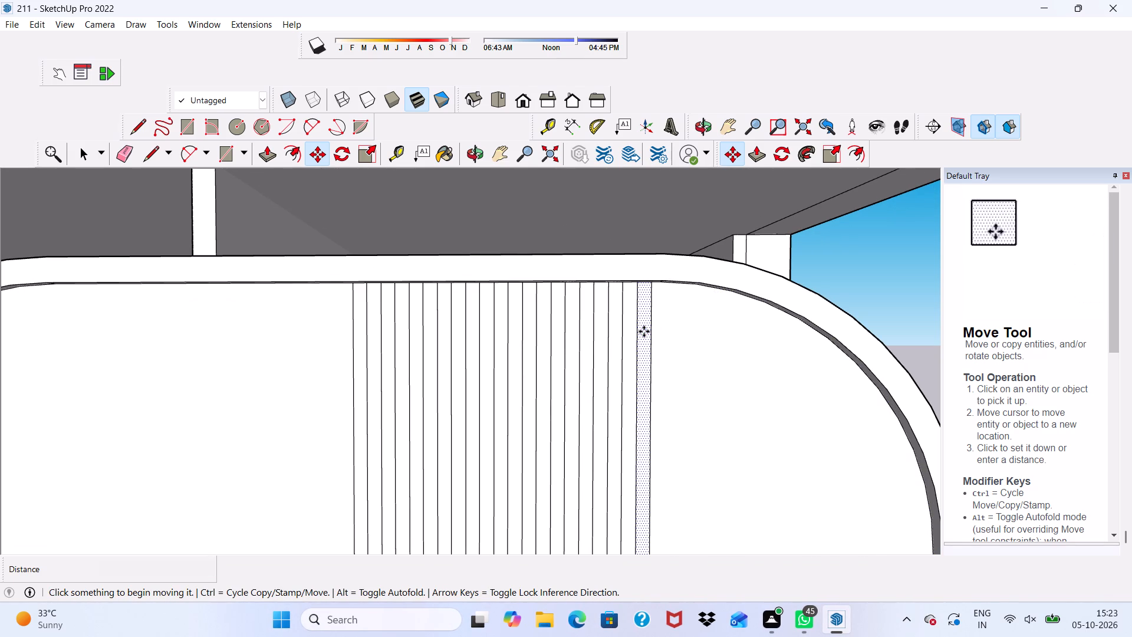
left_click(644, 331)
left_click(644, 330)
left_click(644, 330)
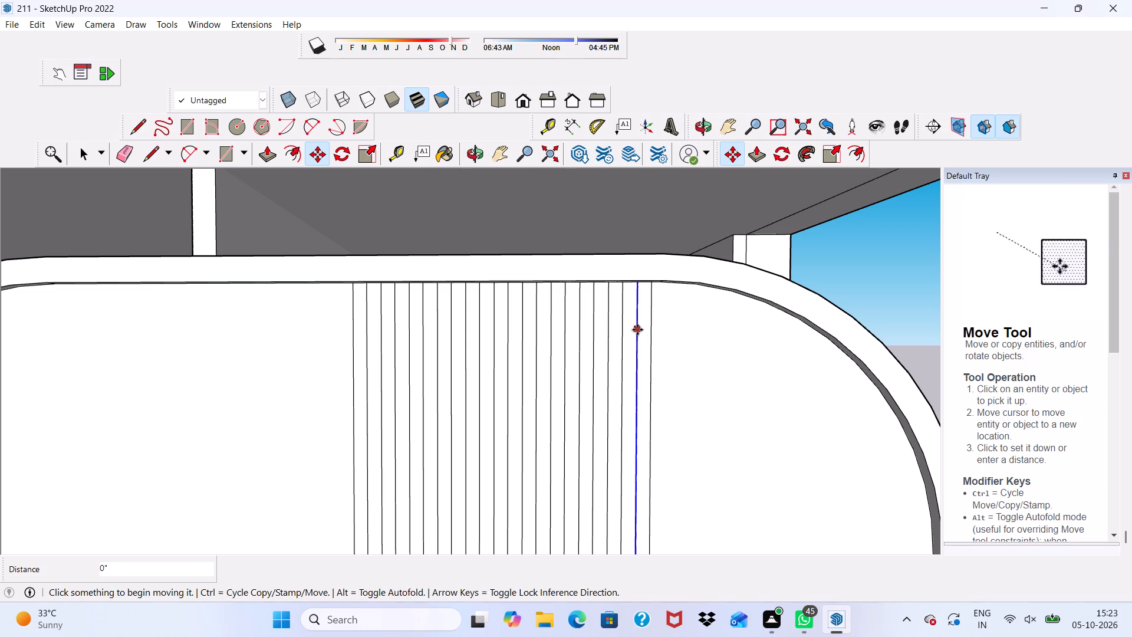
key("space")
double_click(641, 327)
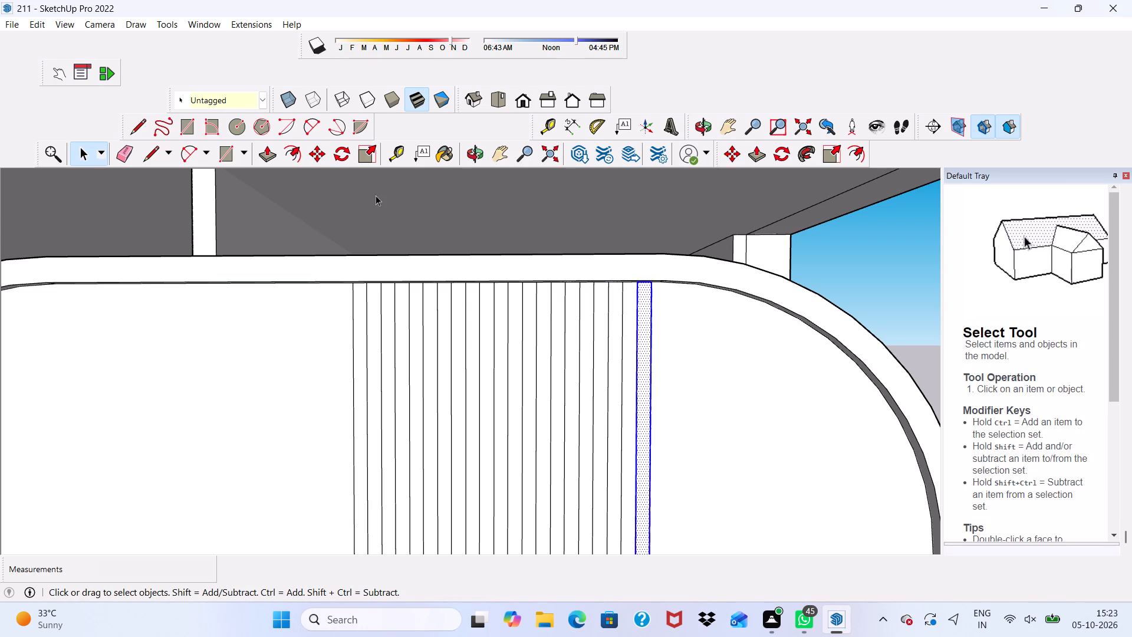
left_click(320, 152)
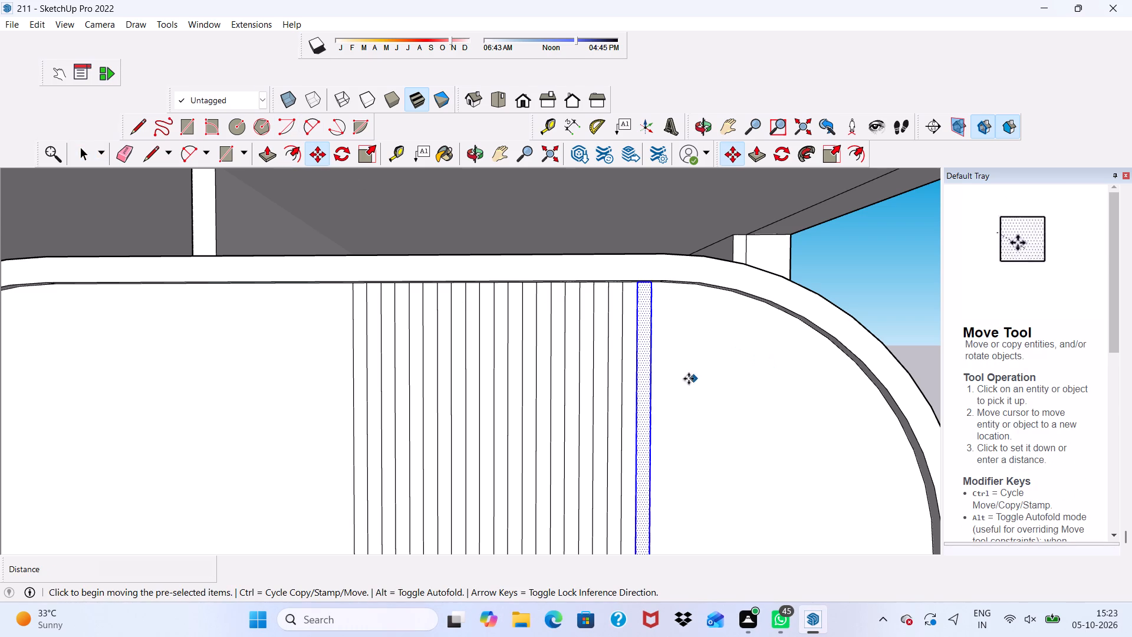
left_click(642, 373)
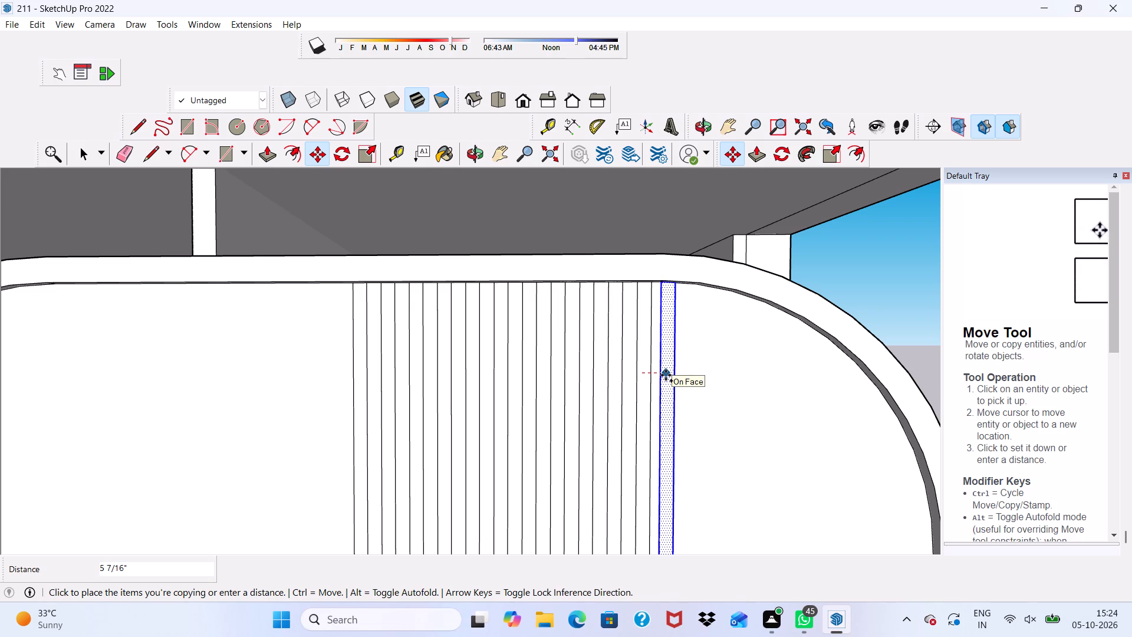
left_click(666, 375)
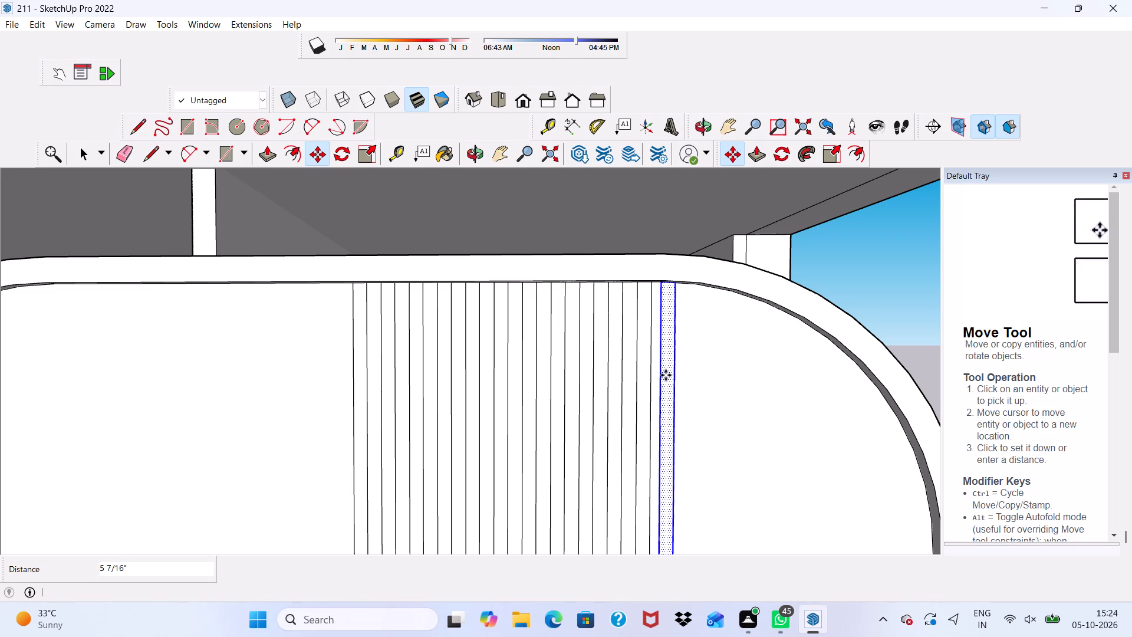
key("shift+asterisk")
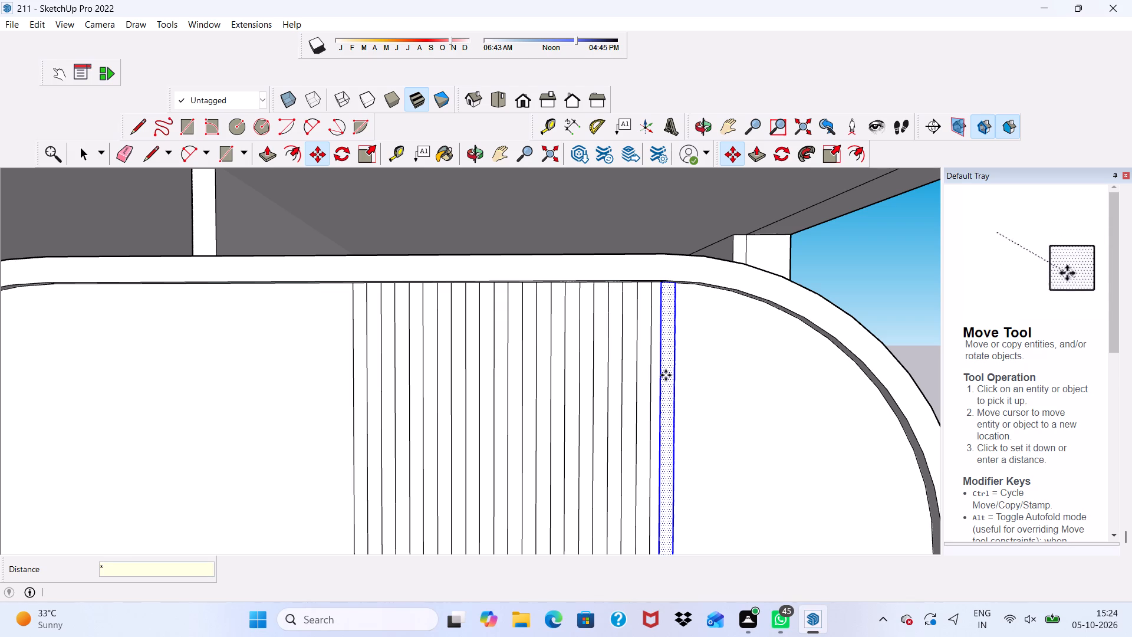
key("7")
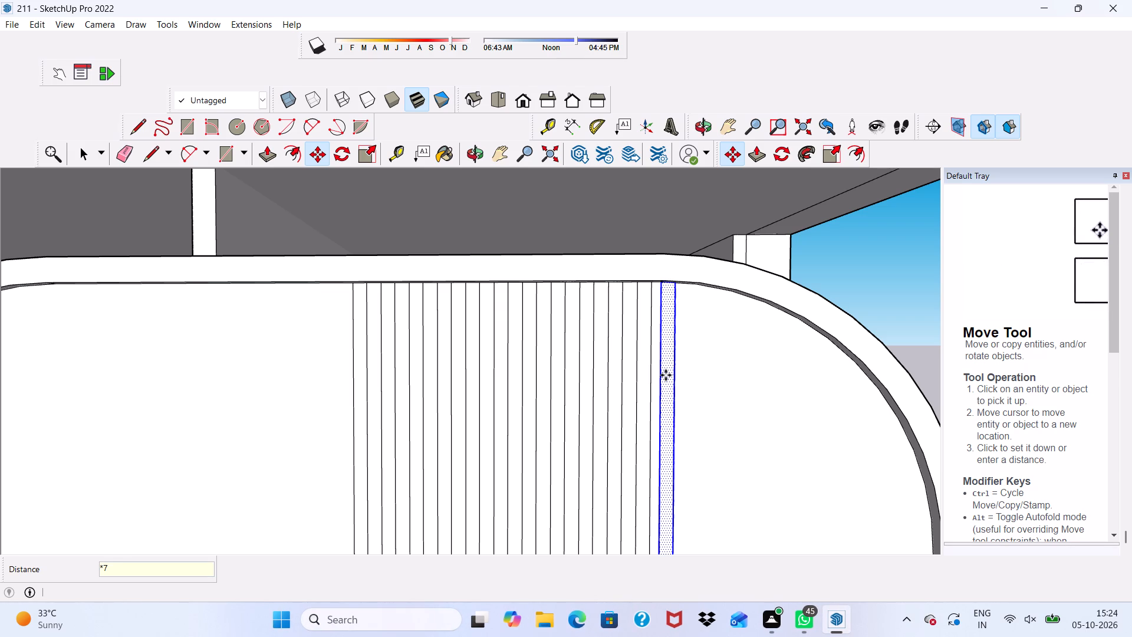
key("BackSpace")
type("15")
key("Return")
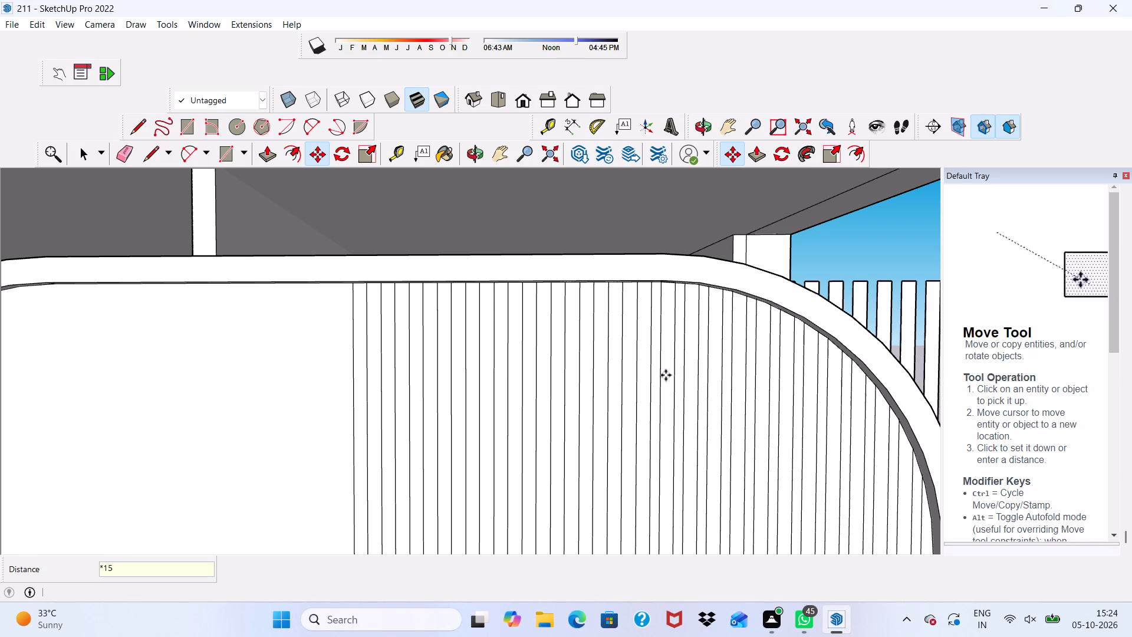
scroll(494, 429, "down", 10)
key("space")
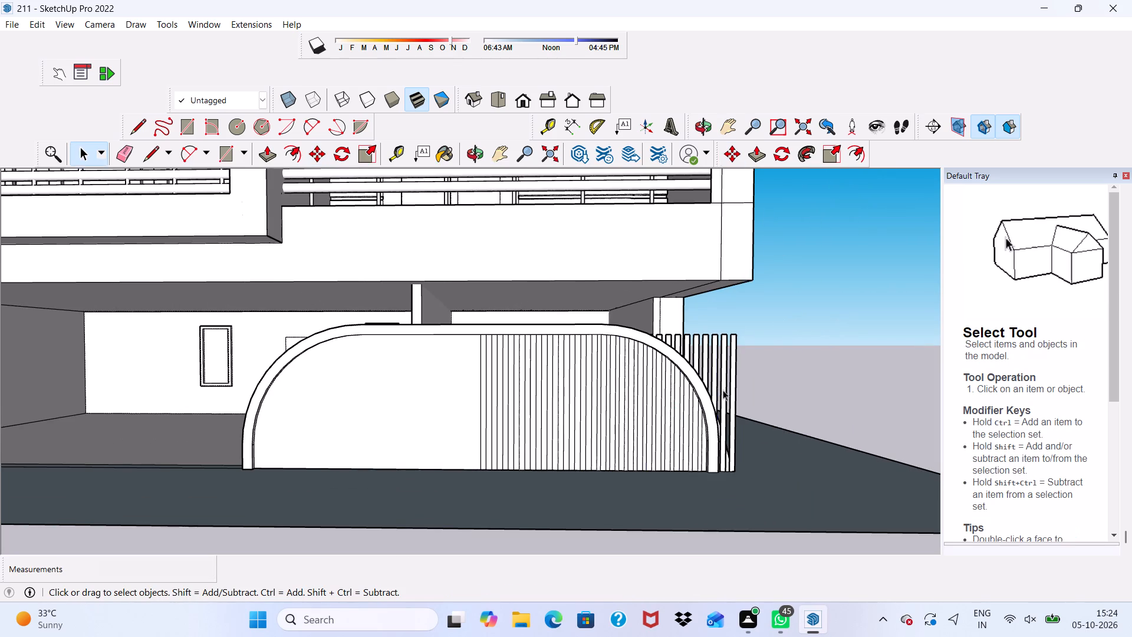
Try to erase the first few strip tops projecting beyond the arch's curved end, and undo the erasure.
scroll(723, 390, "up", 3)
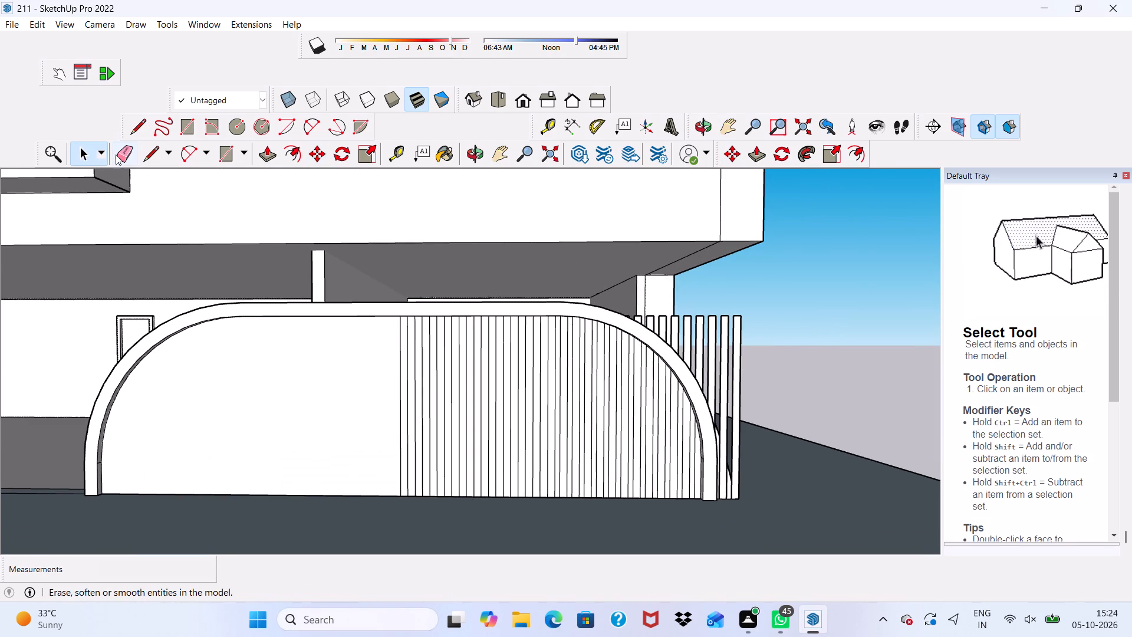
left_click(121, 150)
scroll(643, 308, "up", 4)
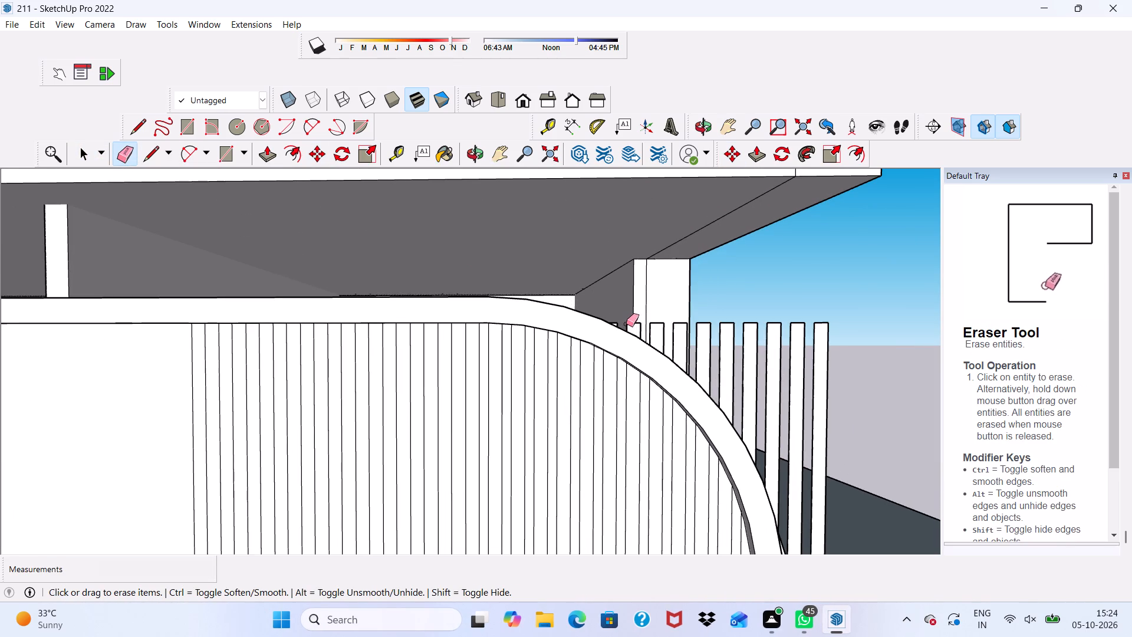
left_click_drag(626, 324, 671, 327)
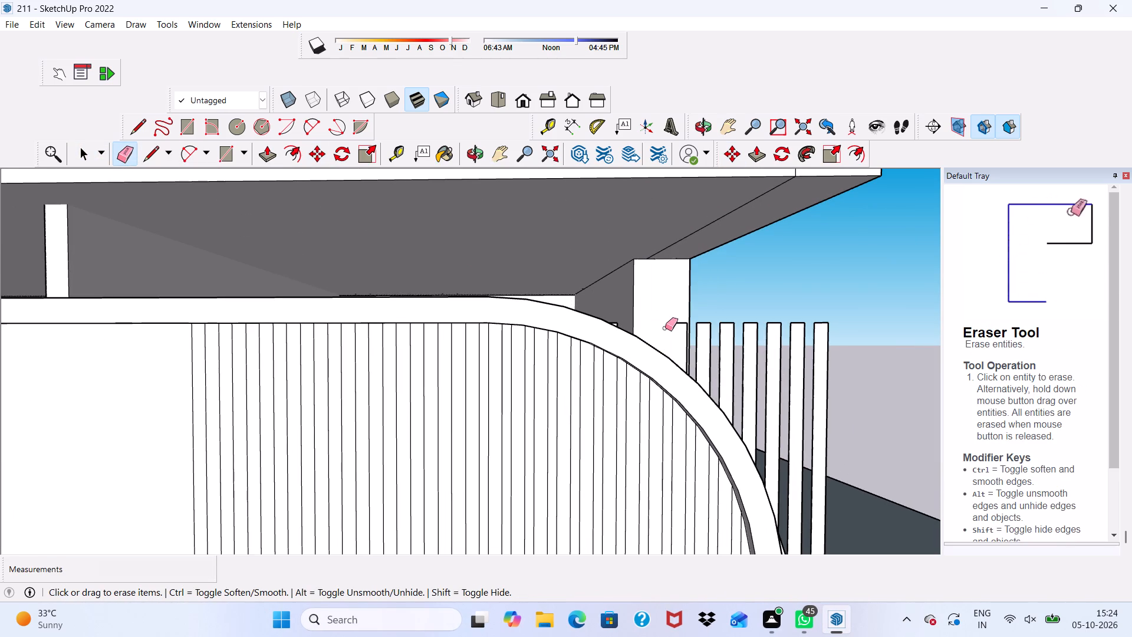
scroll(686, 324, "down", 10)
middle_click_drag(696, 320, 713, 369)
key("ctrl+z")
Erase the outermost strips that stick out past the curved end of the arched wall.
scroll(706, 349, "up", 10)
left_click_drag(688, 320, 707, 324)
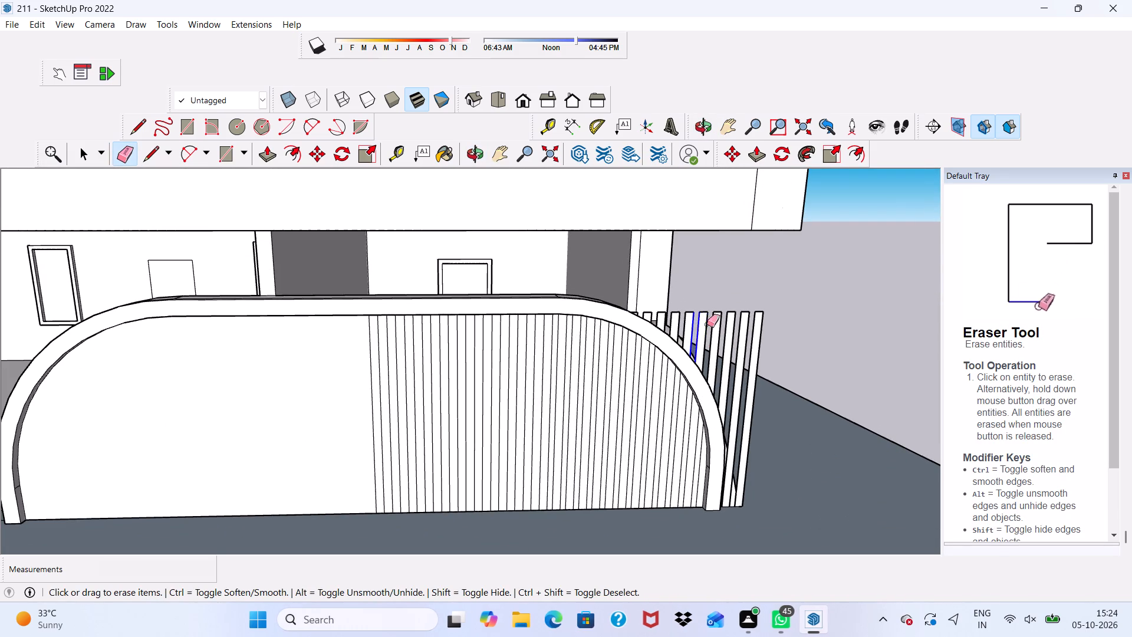
left_click_drag(707, 324, 765, 336)
scroll(690, 327, "up", 5)
scroll(620, 319, "down", 4)
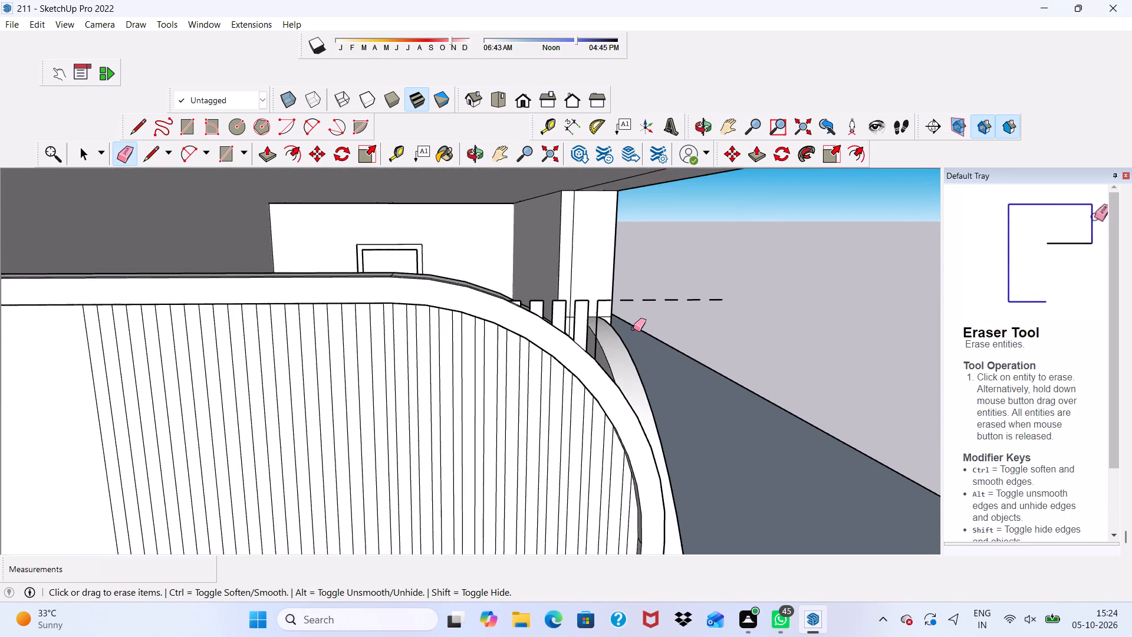
Erase the vertical edges of the remaining strips that project above the arch's curved border.
scroll(633, 329, "down", 2)
scroll(633, 330, "up", 1)
scroll(634, 334, "down", 3)
middle_click_drag(643, 352, 570, 352)
scroll(547, 320, "up", 3)
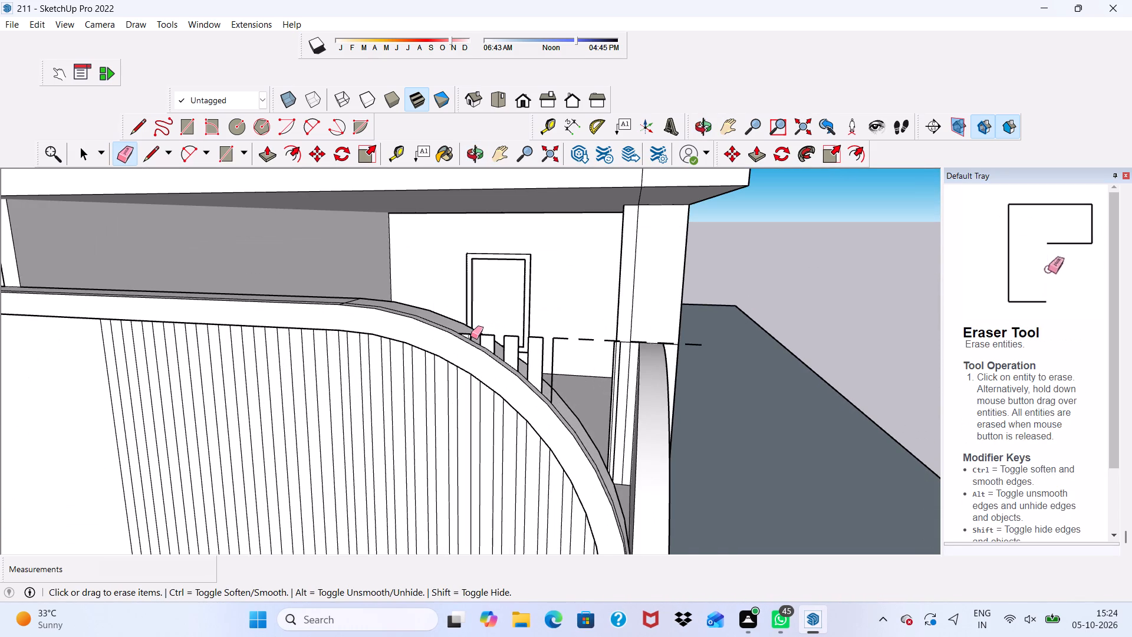
left_click(469, 336)
left_click(469, 335)
scroll(466, 331, "up", 4)
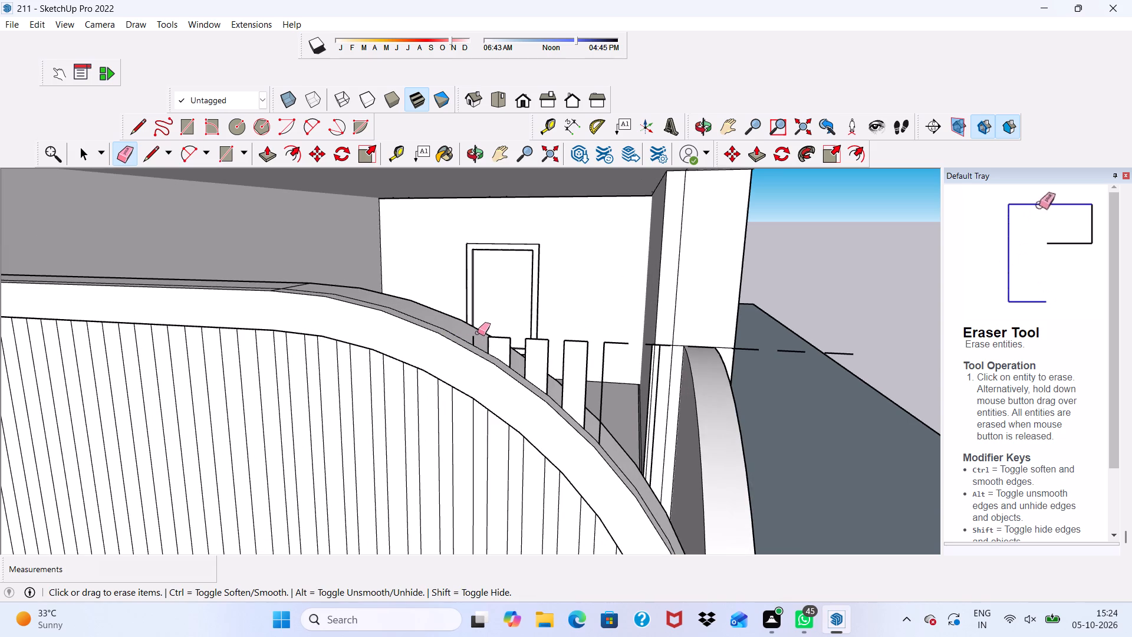
left_click(472, 336)
left_click_drag(495, 340, 501, 340)
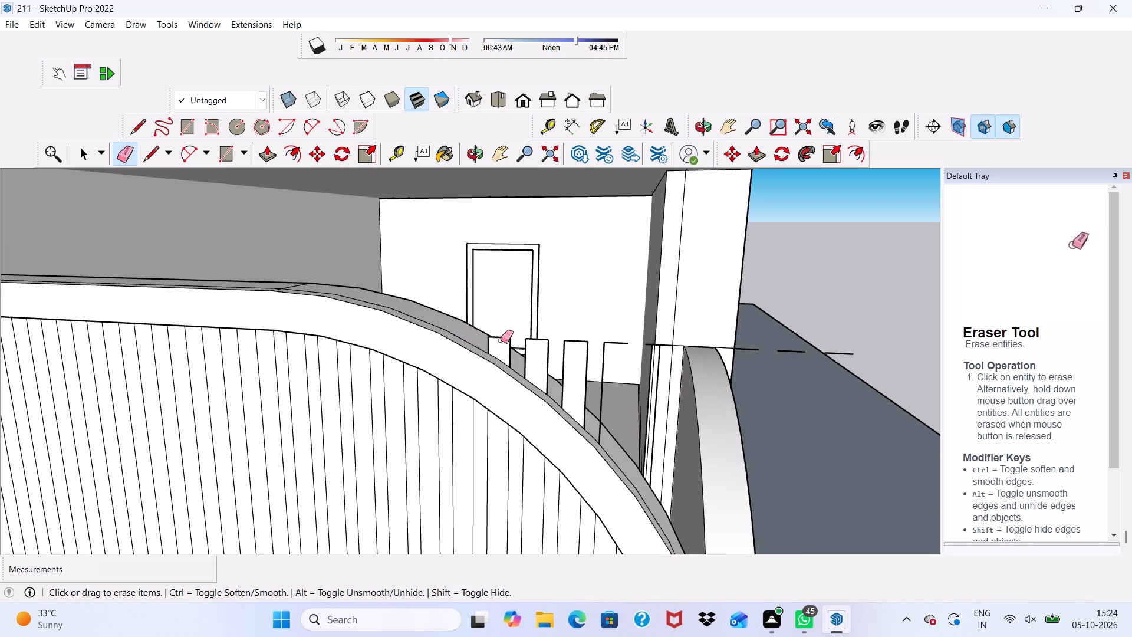
left_click_drag(501, 340, 610, 350)
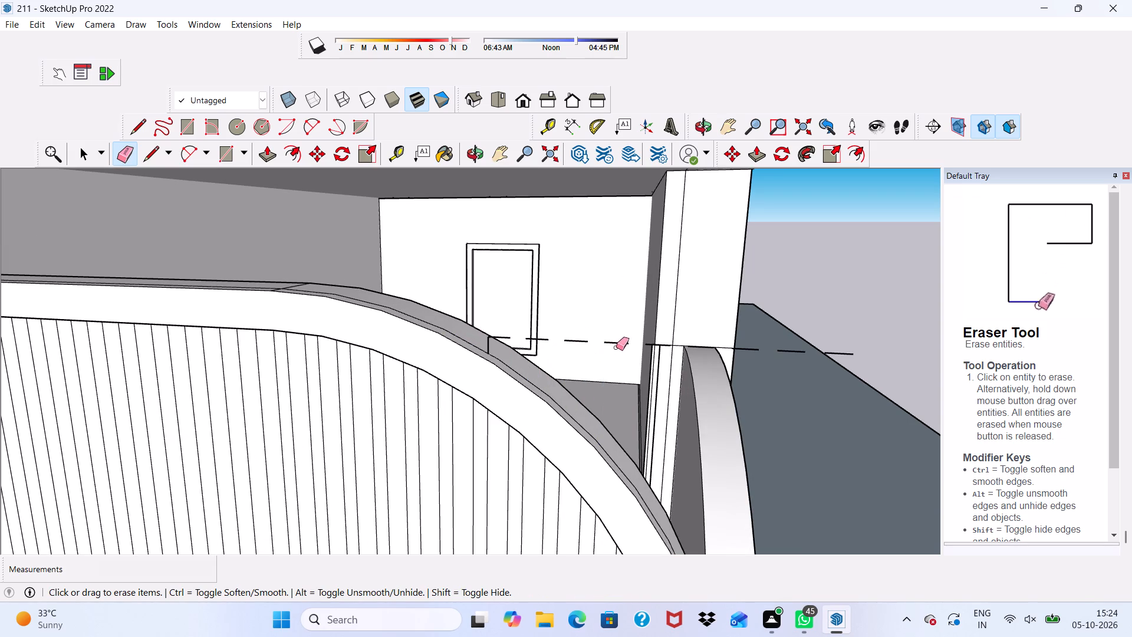
left_click_drag(492, 341, 486, 343)
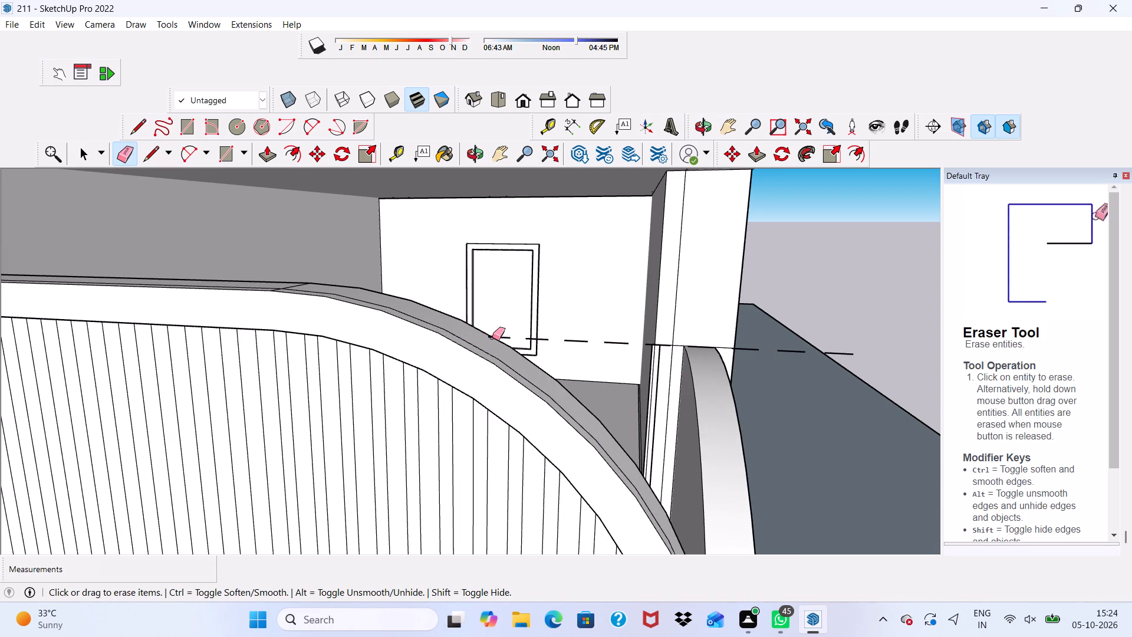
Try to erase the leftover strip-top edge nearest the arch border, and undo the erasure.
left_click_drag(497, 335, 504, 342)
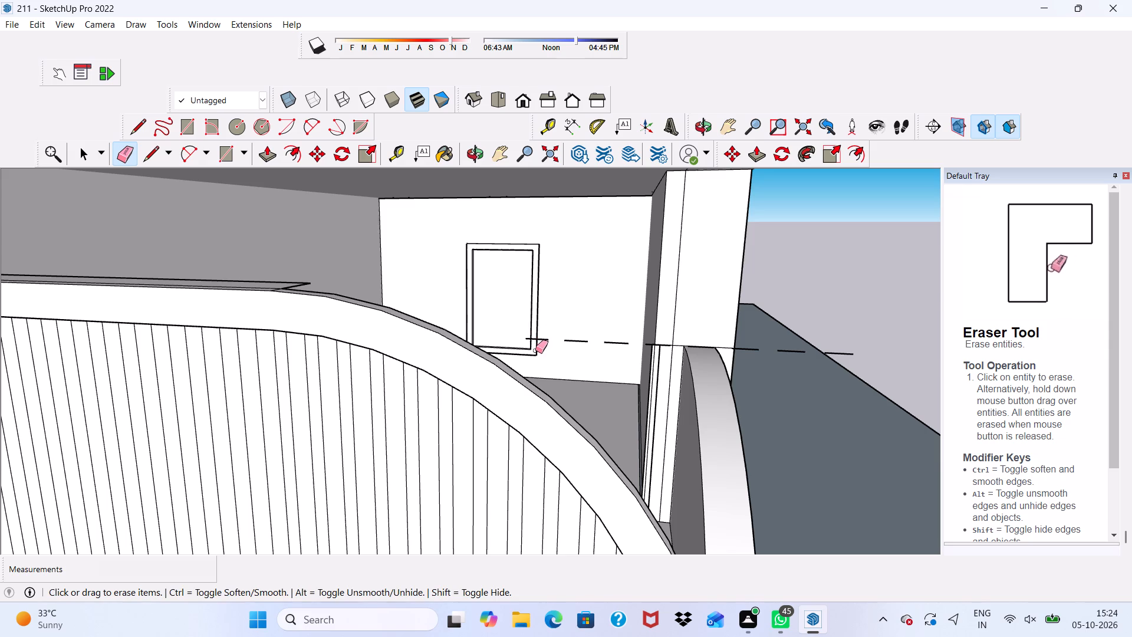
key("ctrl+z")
Erase short segments of the seam line running along the top surface of the arch's curved border.
scroll(537, 352, "up", 3, "ctrl")
scroll(515, 344, "down", 4)
scroll(521, 329, "up", 1)
scroll(521, 329, "down", 1)
scroll(521, 329, "up", 1)
scroll(521, 332, "down", 1)
scroll(488, 331, "up", 4)
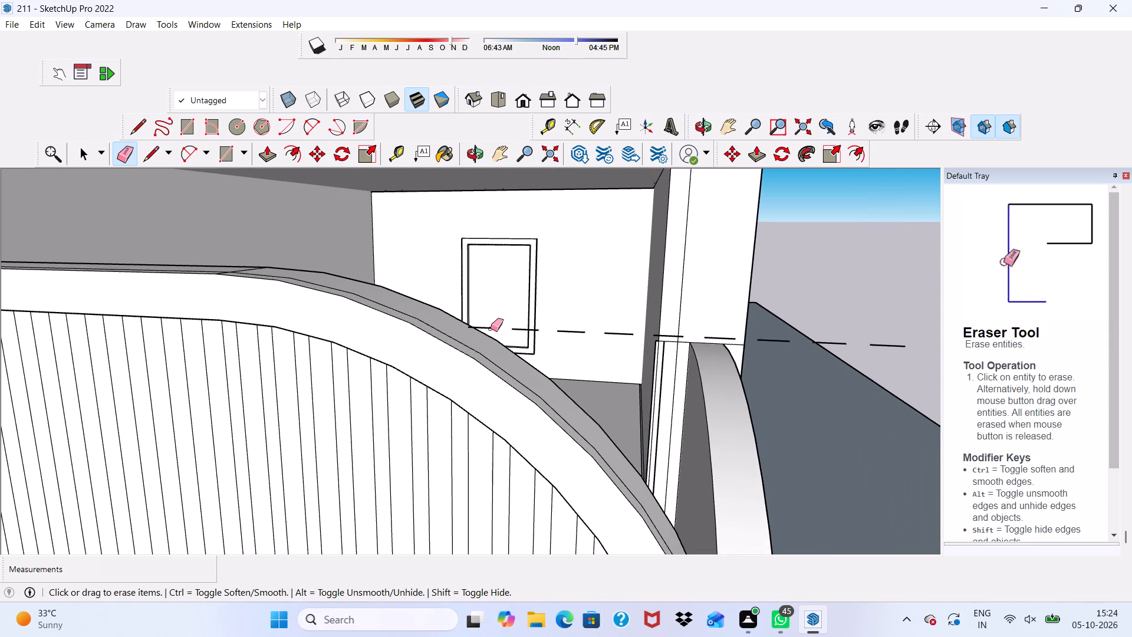
left_click(470, 347)
scroll(482, 330, "down", 4)
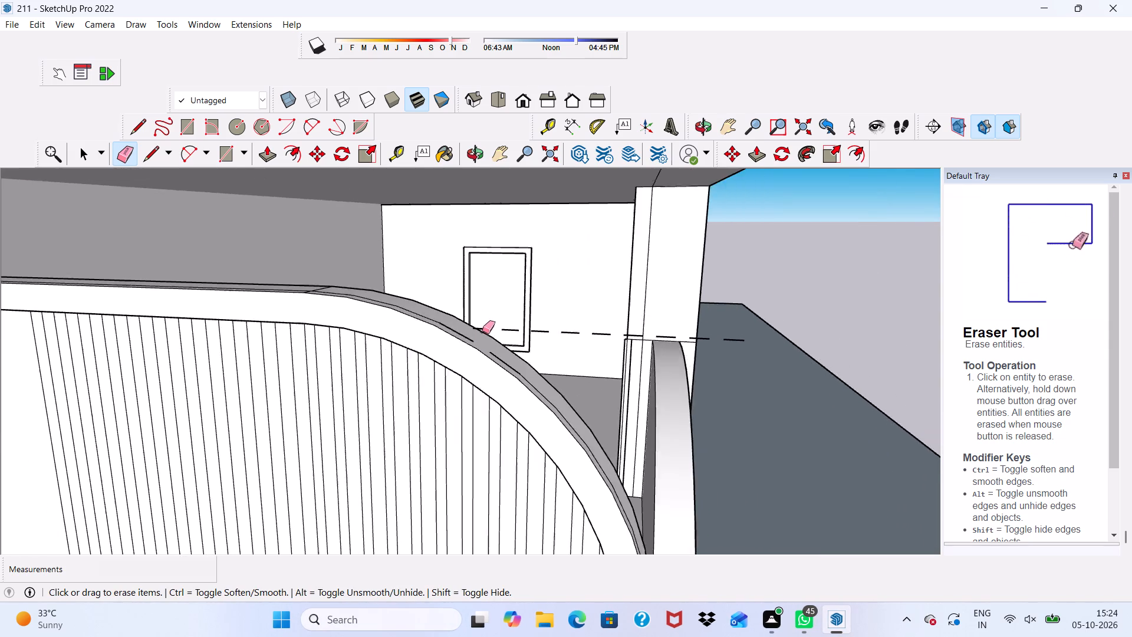
middle_click_drag(483, 328, 493, 356)
scroll(489, 352, "up", 5)
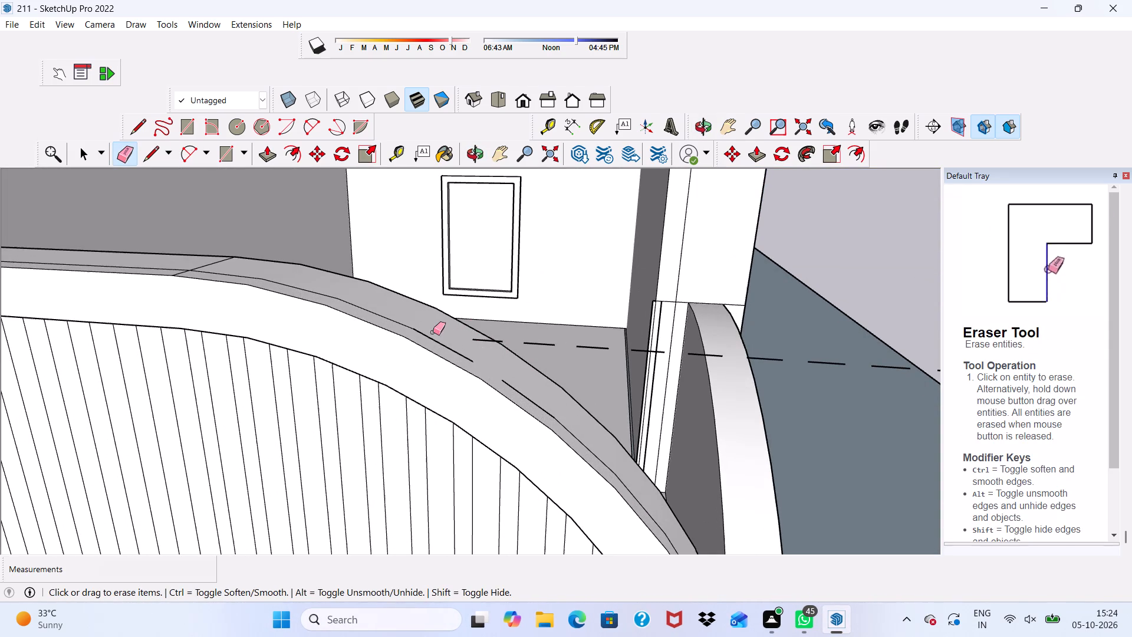
left_click(434, 338)
left_click_drag(429, 342, 430, 342)
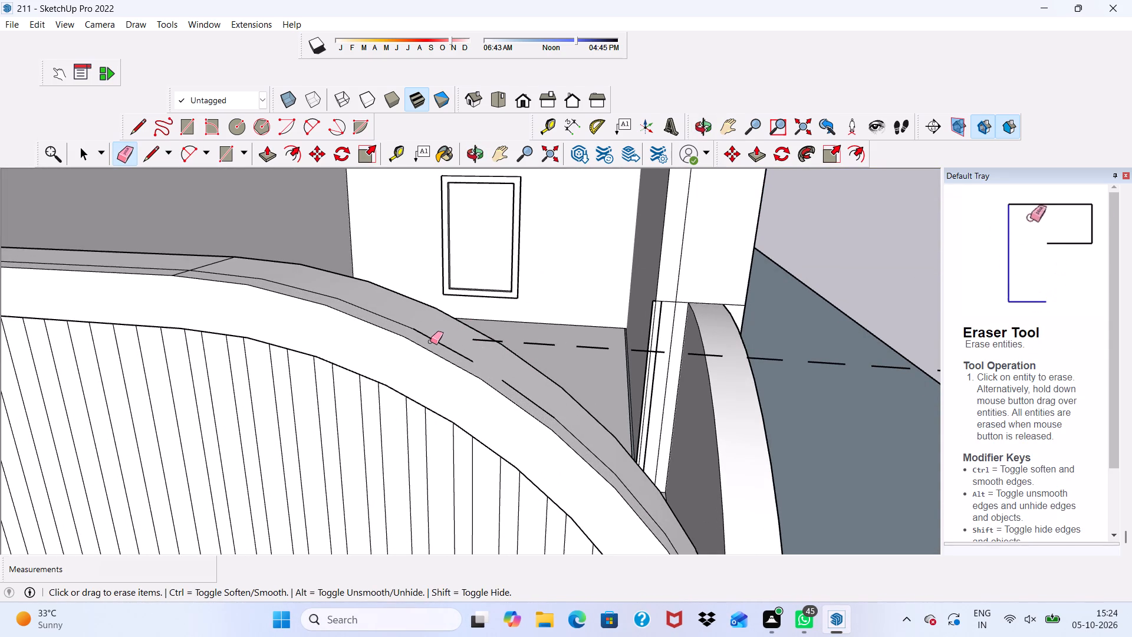
left_click_drag(430, 342, 437, 339)
scroll(464, 342, "up", 2)
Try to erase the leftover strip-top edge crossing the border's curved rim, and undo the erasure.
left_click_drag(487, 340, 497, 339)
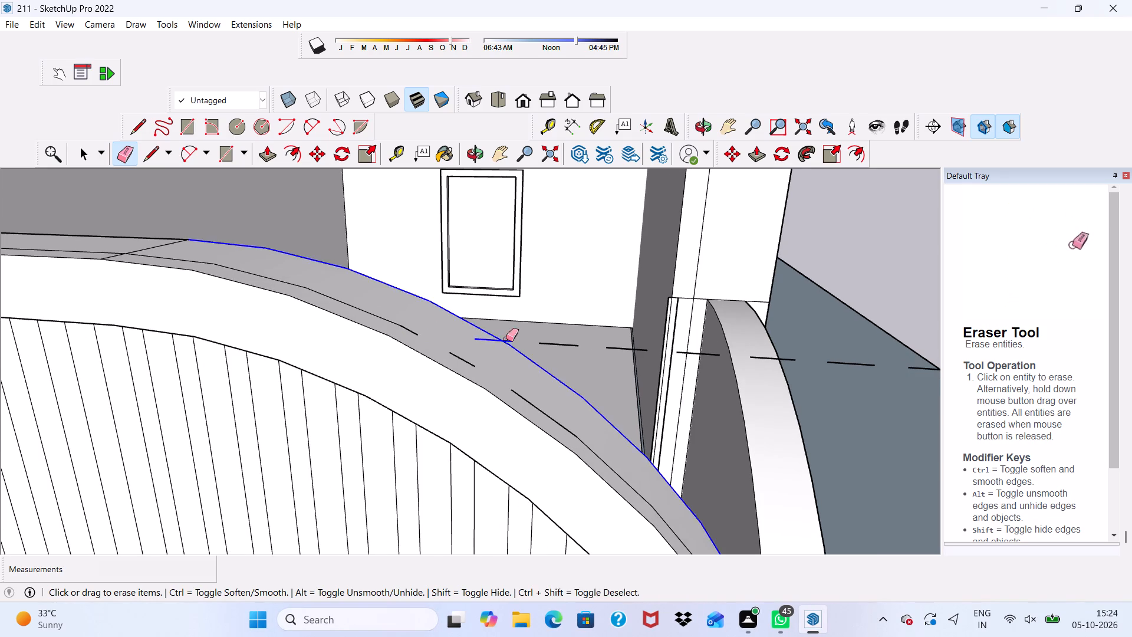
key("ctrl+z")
Erase the row of short horizontal strip-top edges left floating beyond the arch's curved end.
left_click(543, 353, "ctrl")
scroll(543, 353, "up", 2, "ctrl")
scroll(471, 342, "down", 1)
scroll(463, 343, "up", 1)
scroll(463, 344, "down", 4)
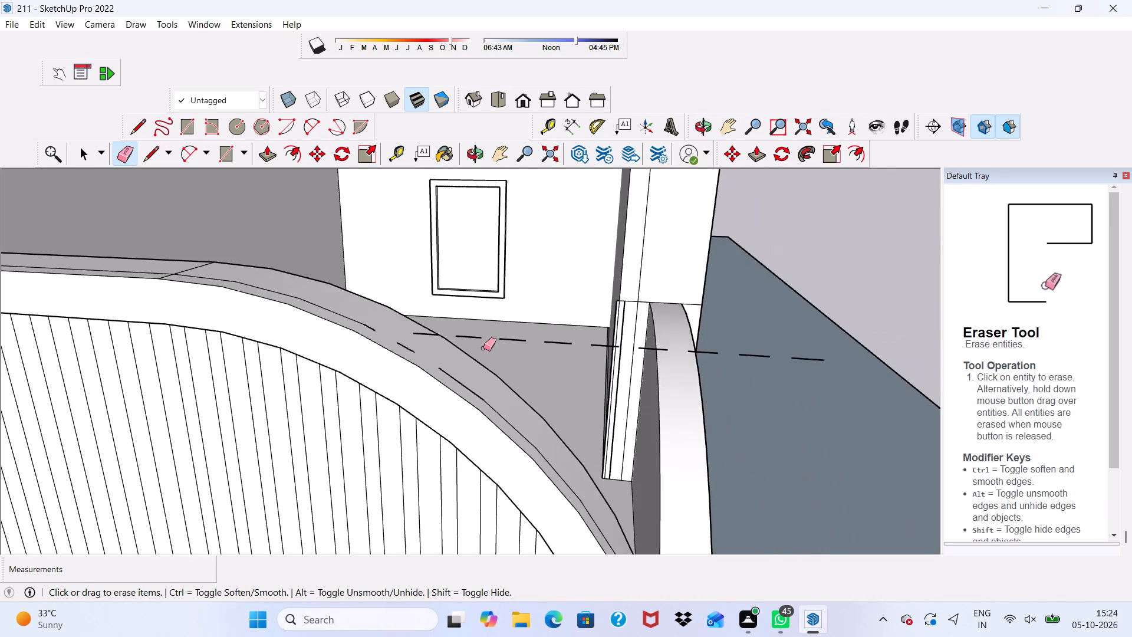
scroll(483, 348, "down", 8)
scroll(557, 340, "up", 1)
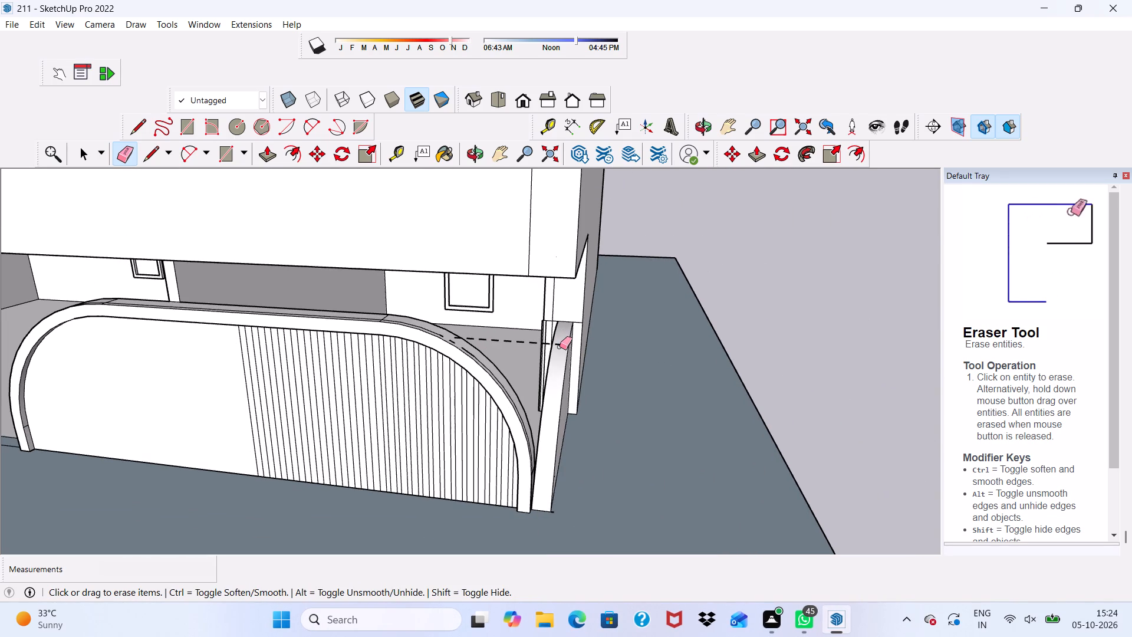
left_click(560, 346)
scroll(560, 339, "up", 7)
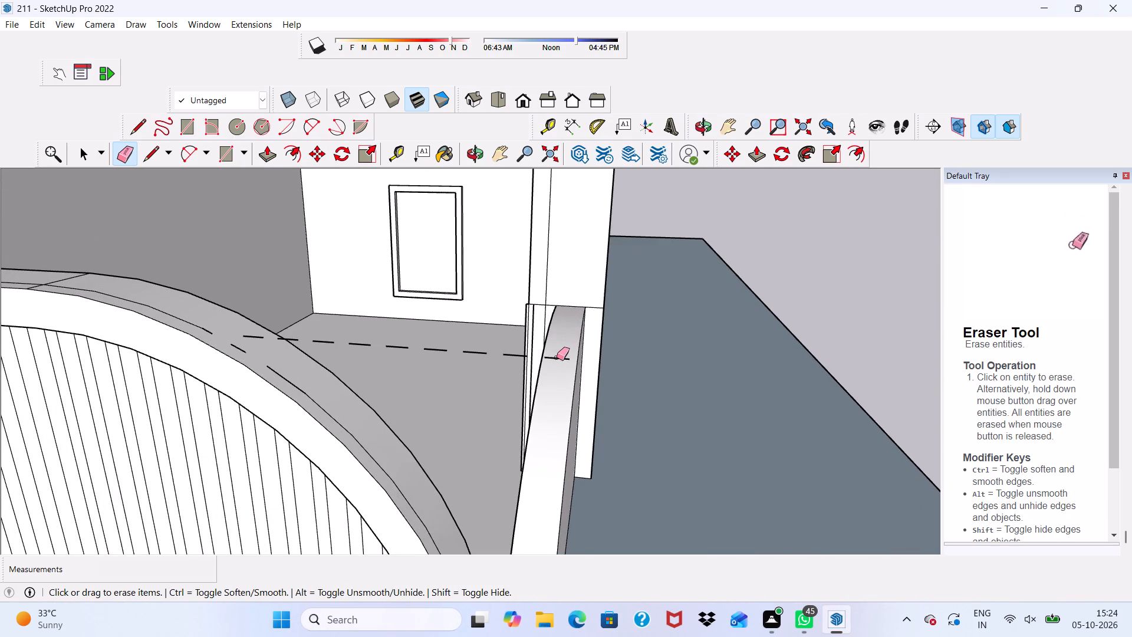
left_click(555, 358)
left_click_drag(517, 354, 498, 366)
left_click(475, 357)
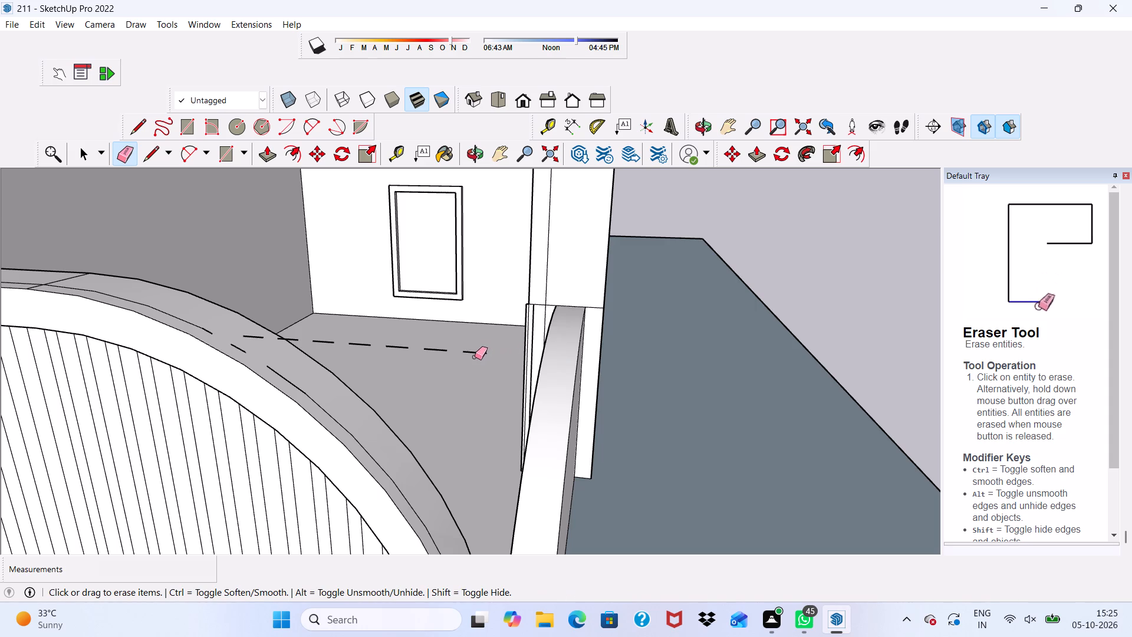
left_click(434, 352)
left_click_drag(394, 342, 393, 348)
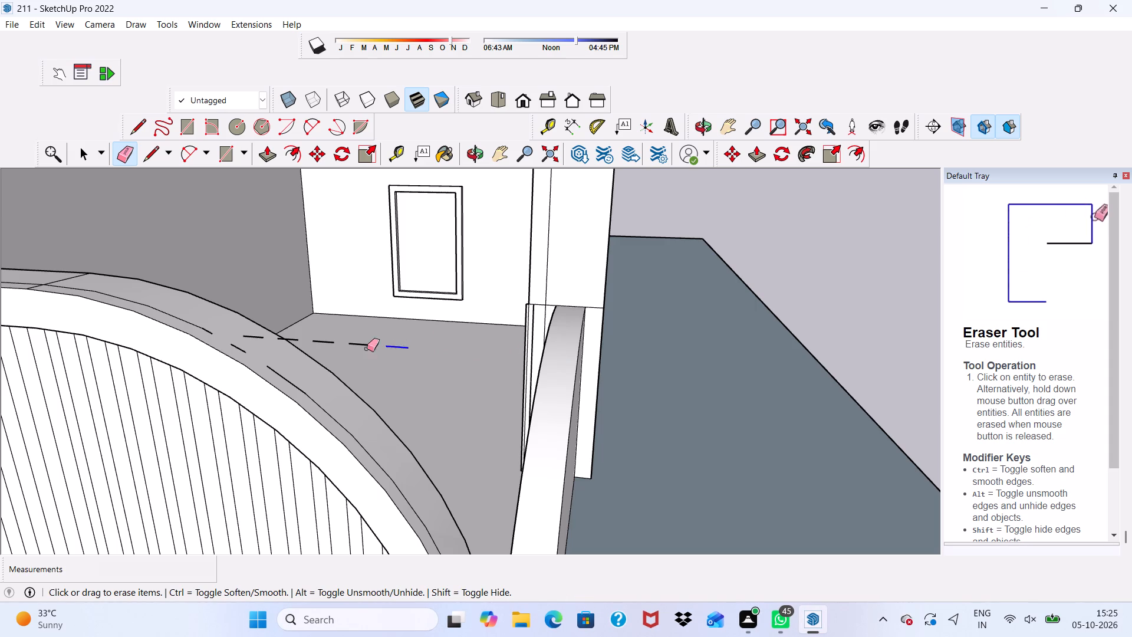
left_click_drag(364, 343, 358, 344)
left_click_drag(324, 338, 314, 343)
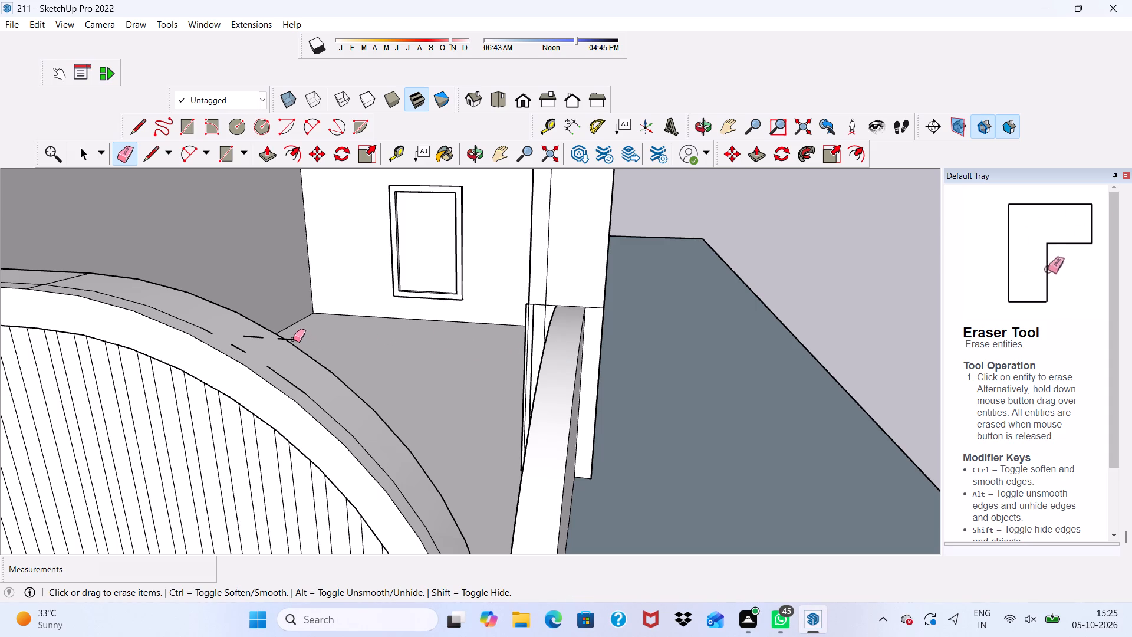
left_click(293, 339)
left_click_drag(251, 334, 255, 342)
Erase the seam line along the border's flat top and the remaining seam segments over its adjoining curve.
scroll(261, 325, "down", 6)
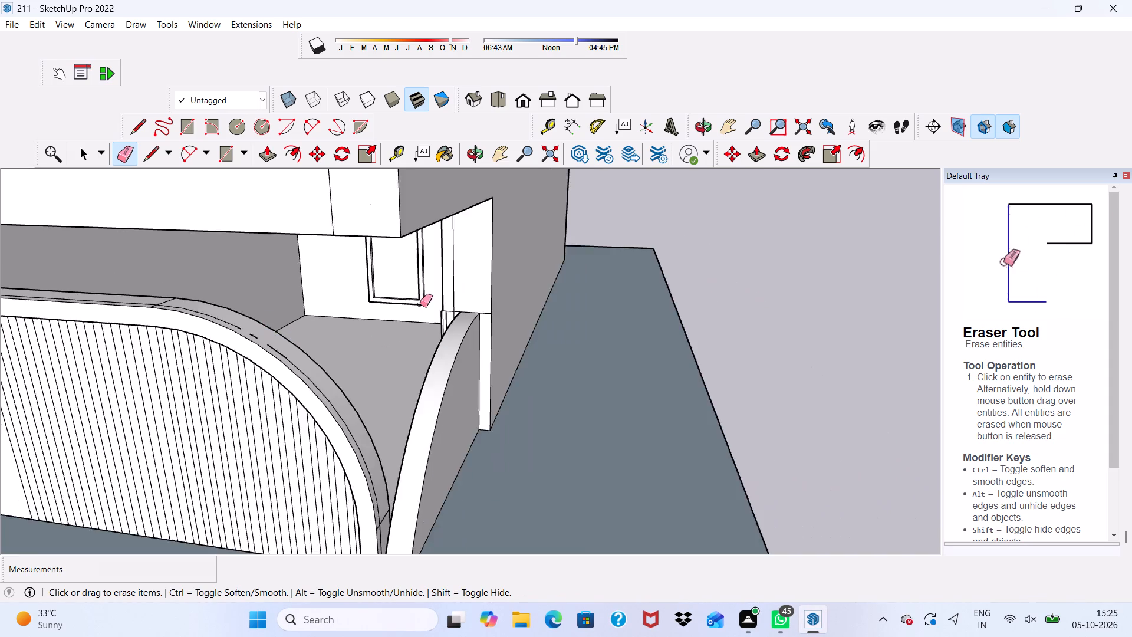
scroll(420, 304, "down", 5)
scroll(301, 319, "up", 10)
middle_click_drag(347, 308, 383, 331)
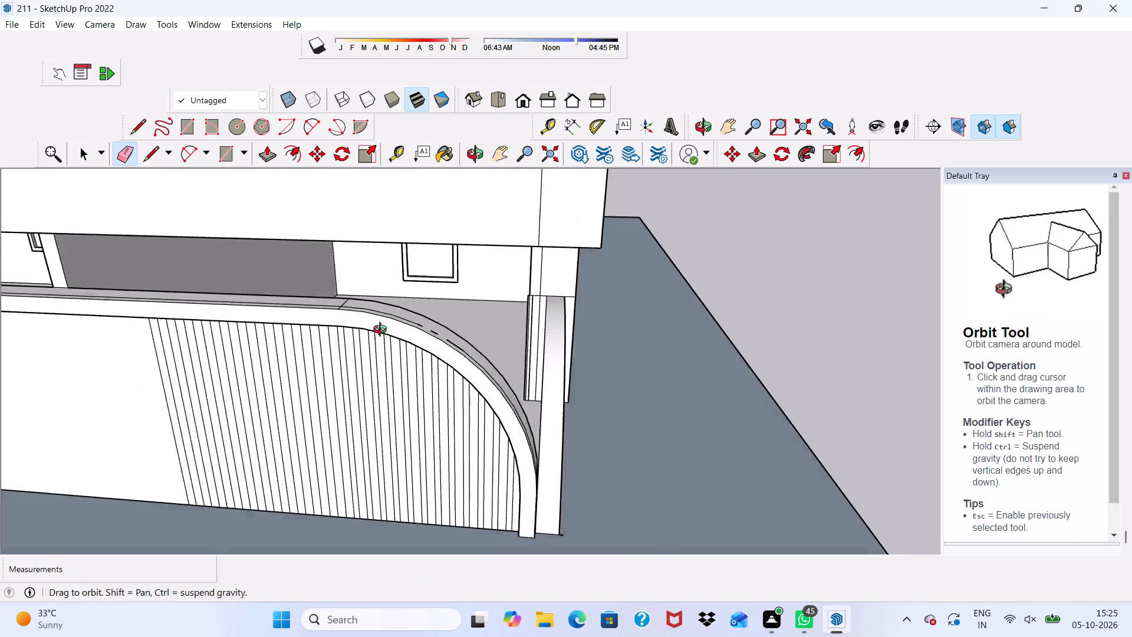
middle_click_drag(383, 331, 409, 375)
scroll(396, 346, "up", 5)
left_click(398, 337)
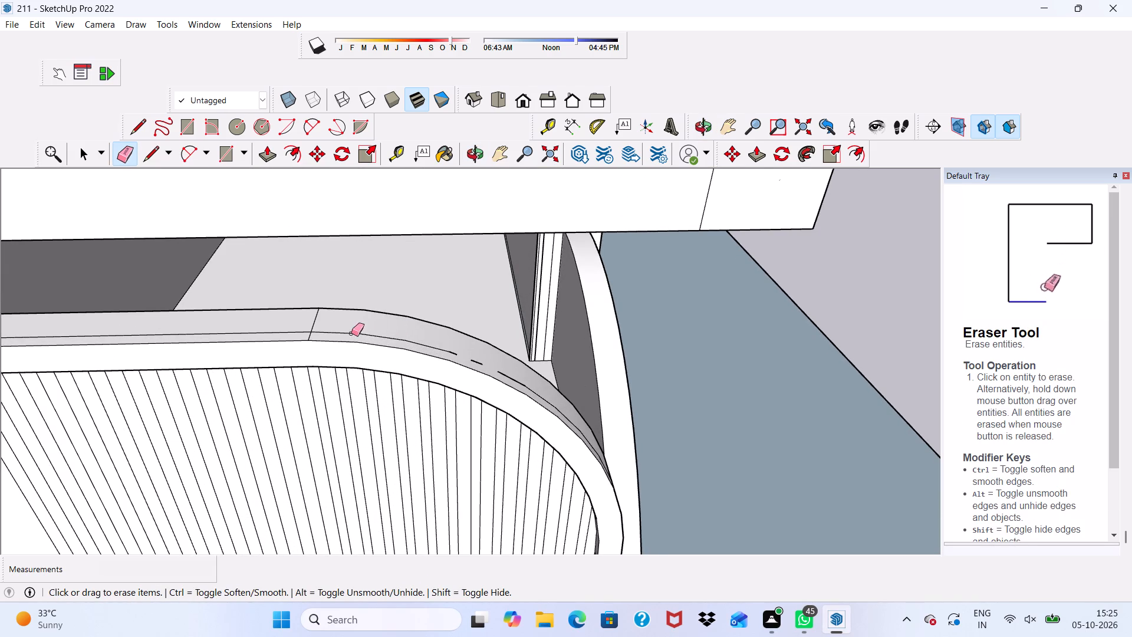
left_click_drag(295, 332, 300, 328)
left_click_drag(331, 329, 330, 329)
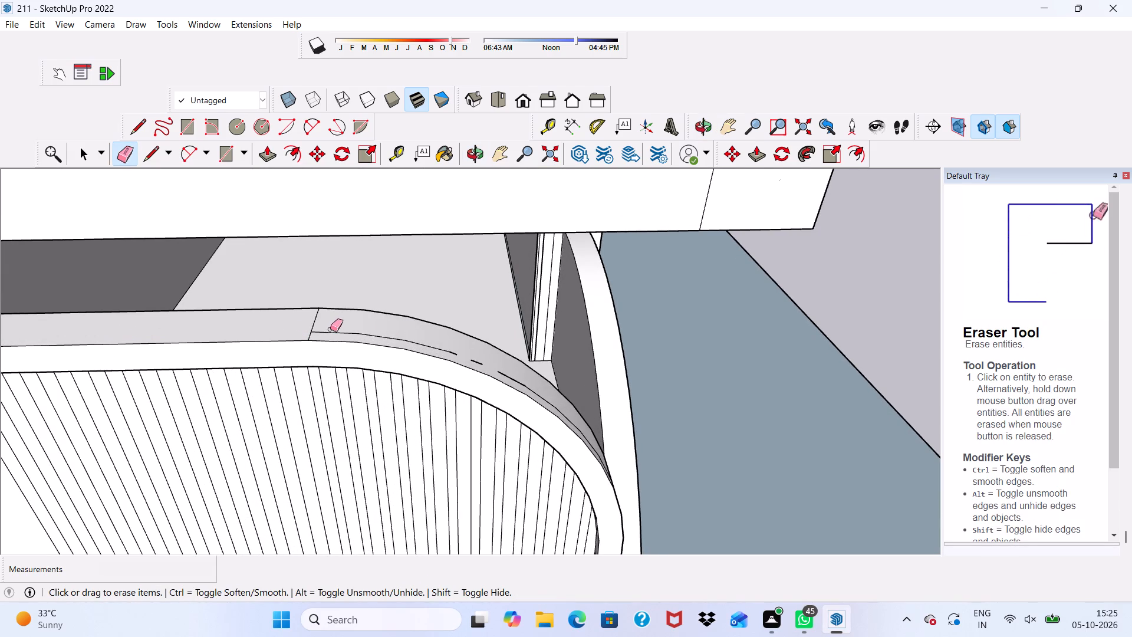
left_click_drag(330, 329, 452, 352)
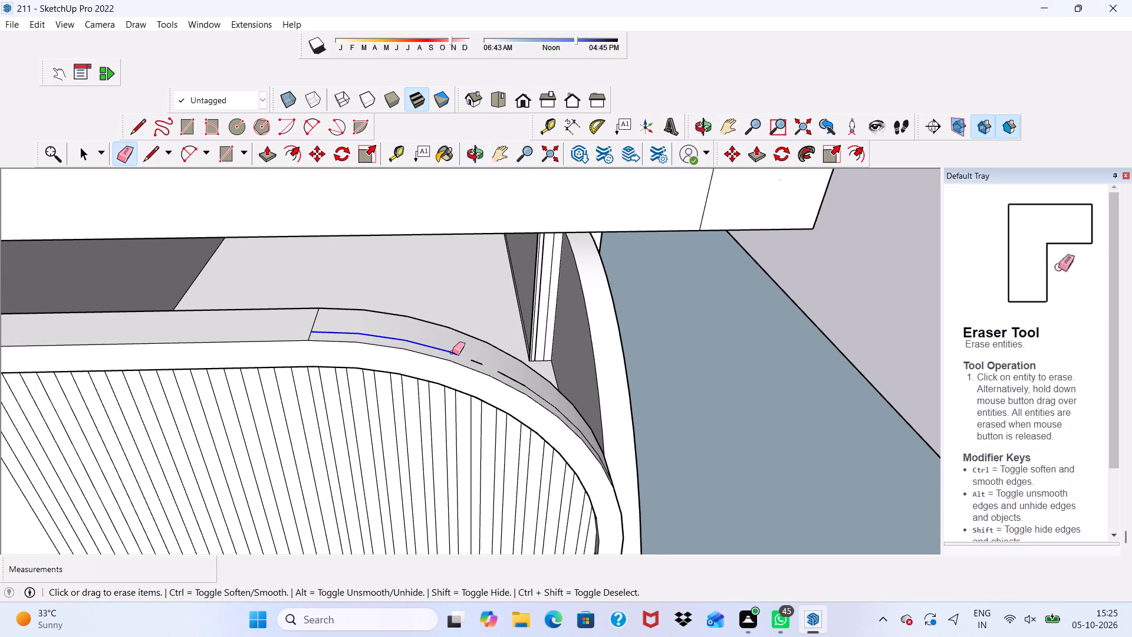
left_click_drag(452, 352, 539, 390)
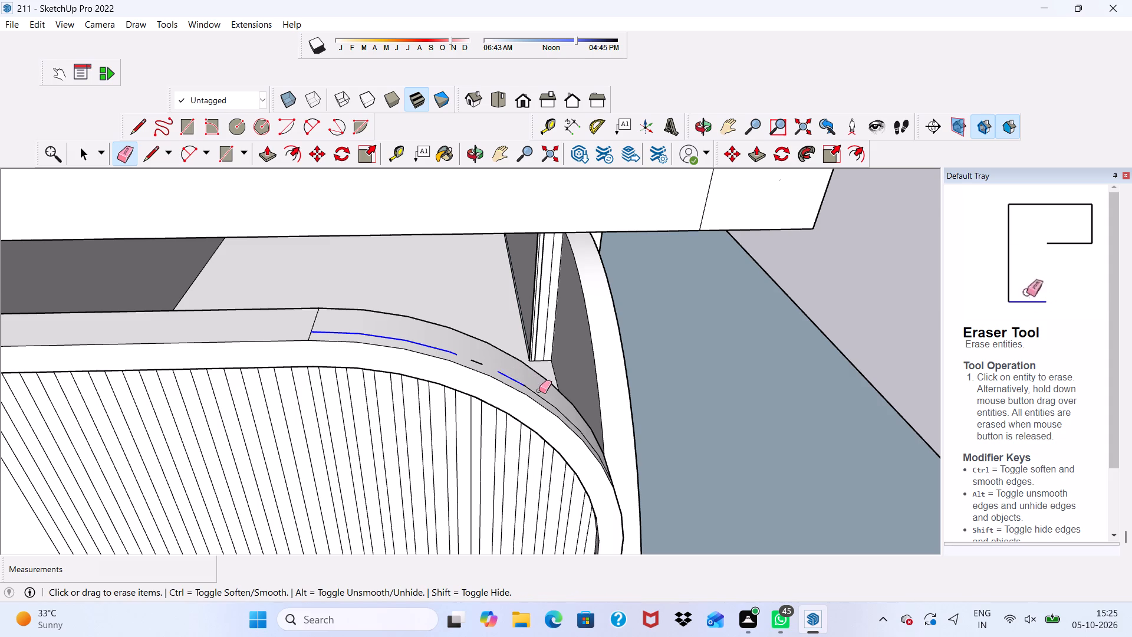
scroll(485, 377, "up", 4)
left_click(477, 358)
left_click_drag(561, 402, 555, 403)
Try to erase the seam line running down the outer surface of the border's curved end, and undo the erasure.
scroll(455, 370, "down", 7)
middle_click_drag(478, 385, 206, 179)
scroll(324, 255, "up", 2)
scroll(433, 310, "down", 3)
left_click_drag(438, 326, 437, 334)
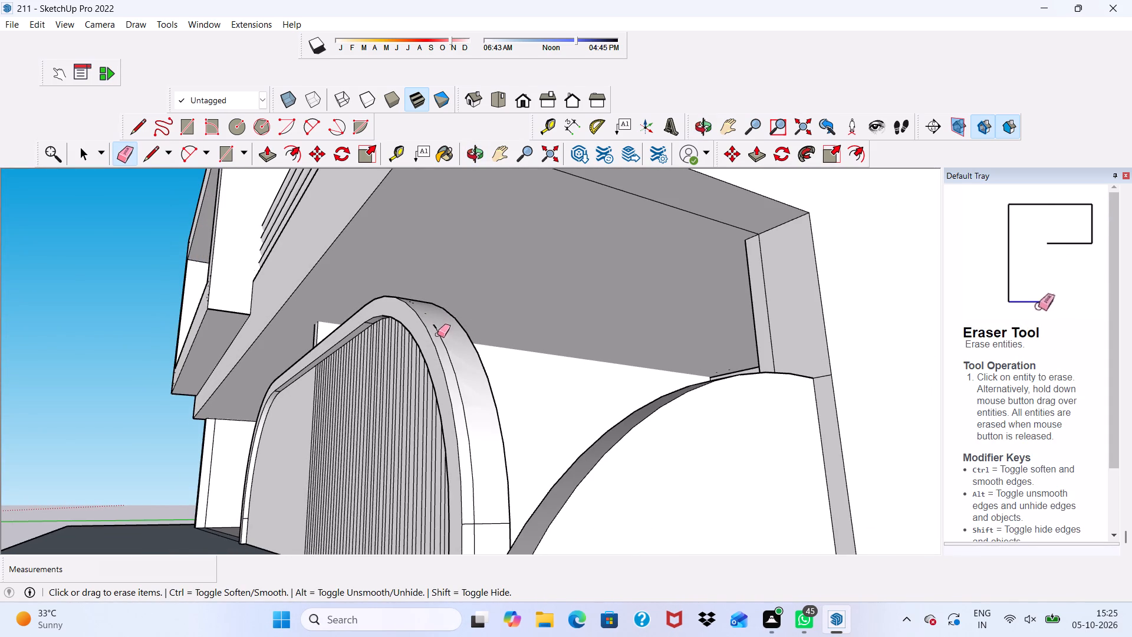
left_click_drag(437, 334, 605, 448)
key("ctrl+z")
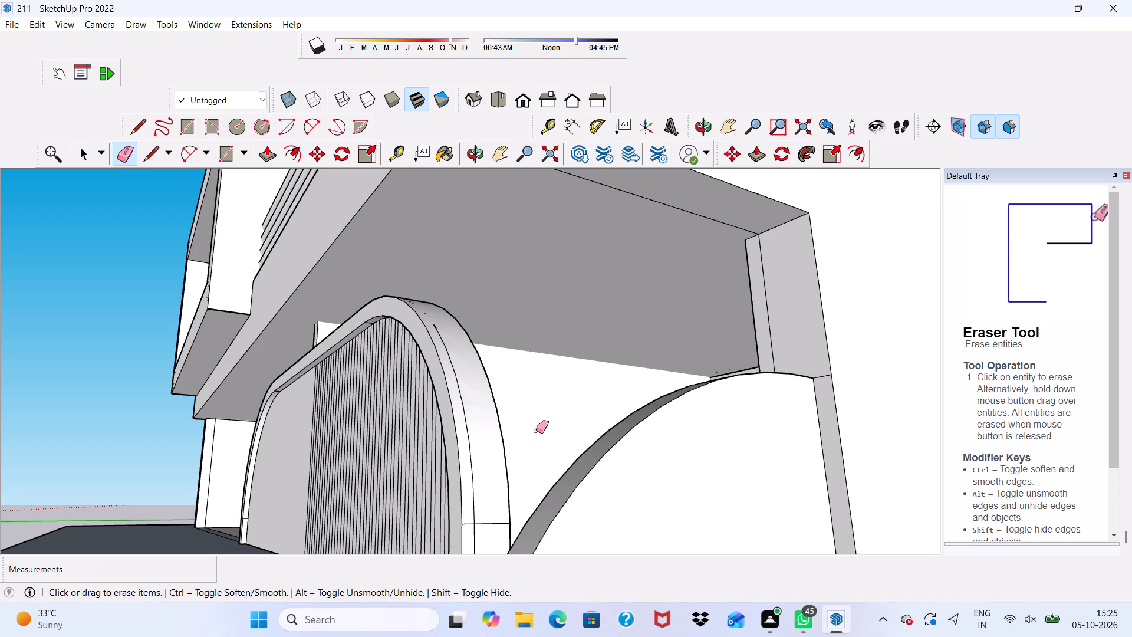
Erase the remaining seam segments down the outer surface of the border's curved end, including the short one at its base.
scroll(528, 428, "up", 3)
left_click(344, 403)
left_click_drag(334, 326, 334, 320)
left_click_drag(327, 266, 327, 258)
scroll(323, 246, "down", 1)
scroll(323, 246, "up", 1)
scroll(323, 246, "down", 2)
middle_click_drag(323, 246, 338, 314)
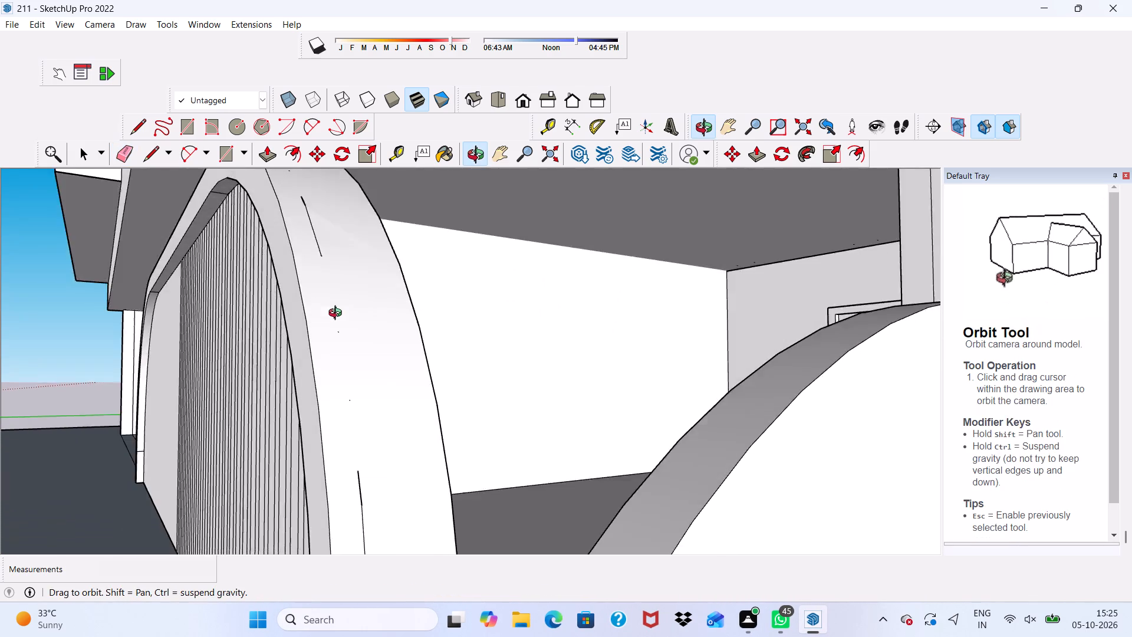
middle_click_drag(338, 314, 339, 326)
left_click_drag(308, 257, 301, 211)
scroll(290, 214, "down", 2)
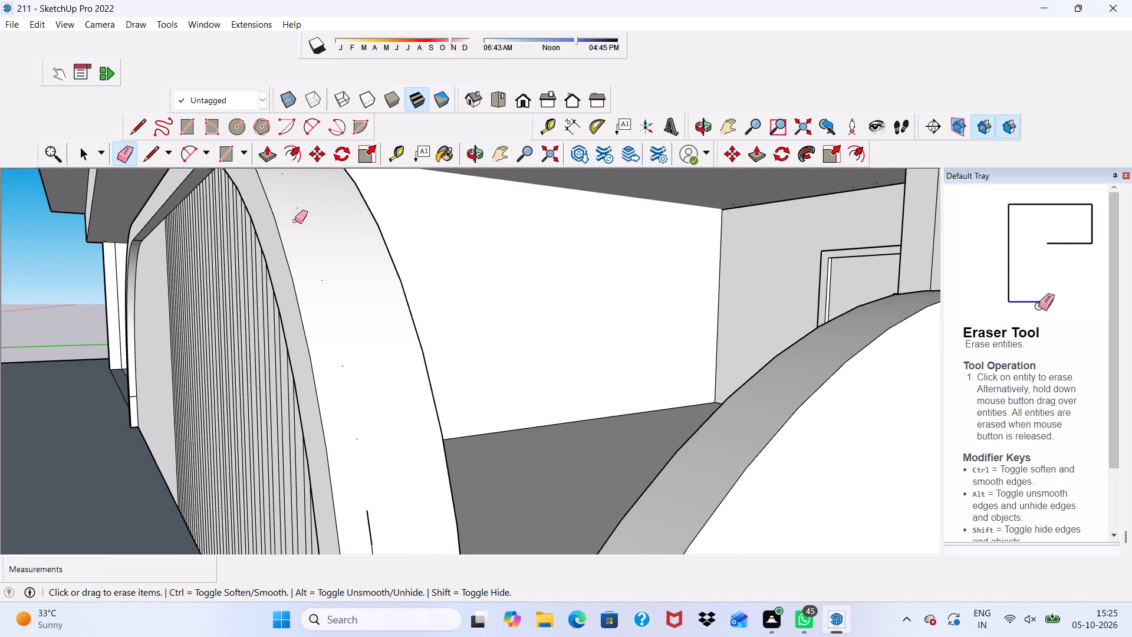
scroll(295, 221, "down", 3)
scroll(386, 386, "up", 4)
left_click_drag(321, 407, 331, 455)
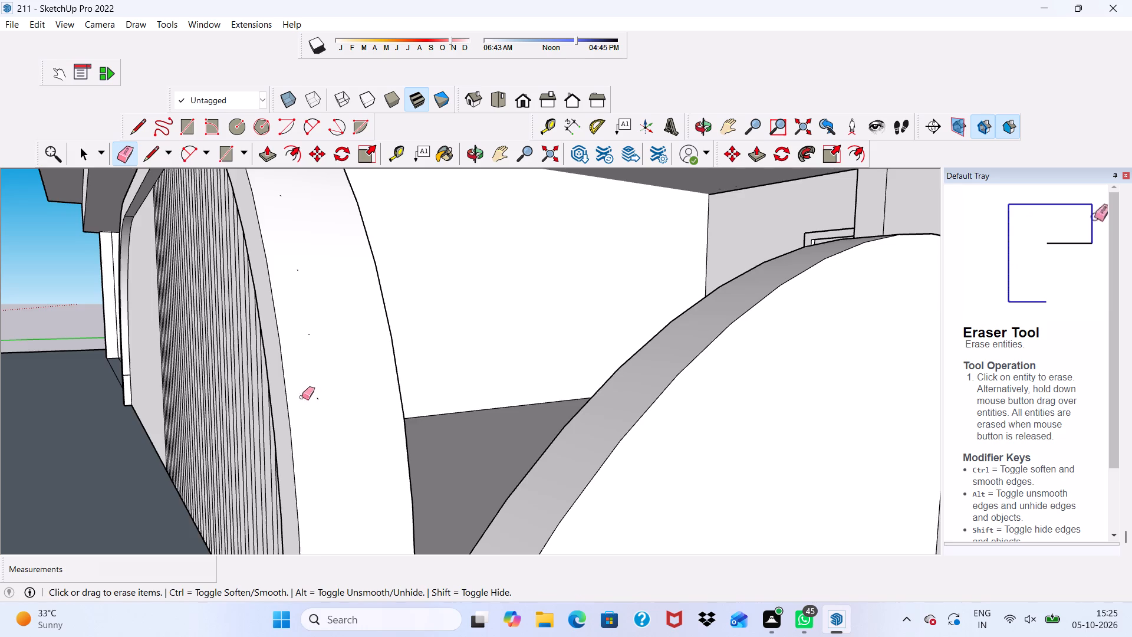
scroll(303, 397, "down", 4)
scroll(323, 383, "up", 2)
scroll(318, 343, "down", 5)
scroll(336, 519, "up", 5)
left_click(314, 464)
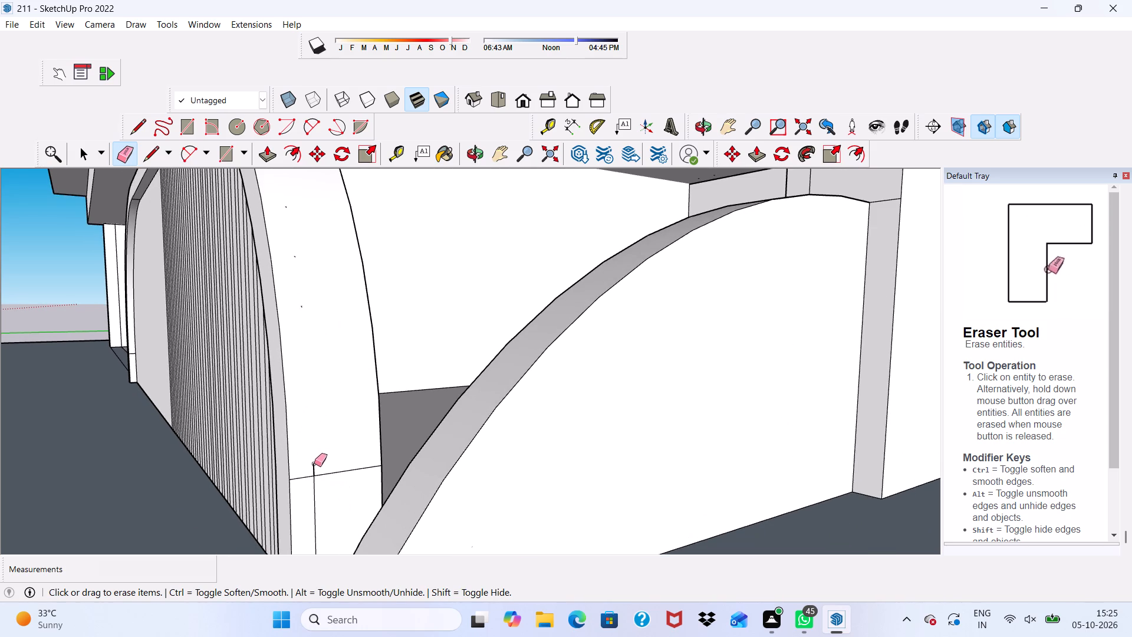
left_click_drag(315, 501, 312, 508)
Erase the seam line along the outer surface of the border's curve at the arch's opposite, strip-free end.
scroll(284, 446, "down", 5)
middle_click_drag(312, 432, 512, 395)
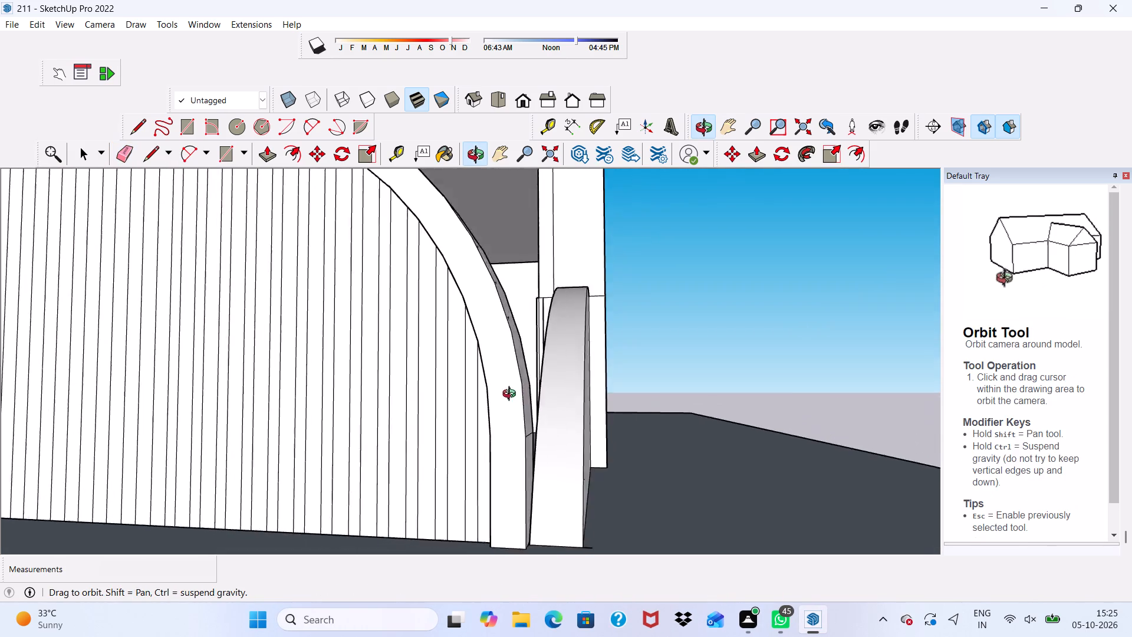
middle_click_drag(512, 395, 528, 394)
scroll(509, 399, "up", 1)
scroll(509, 404, "down", 5)
scroll(568, 418, "up", 1)
scroll(582, 367, "down", 9)
middle_click_drag(357, 408, 623, 427)
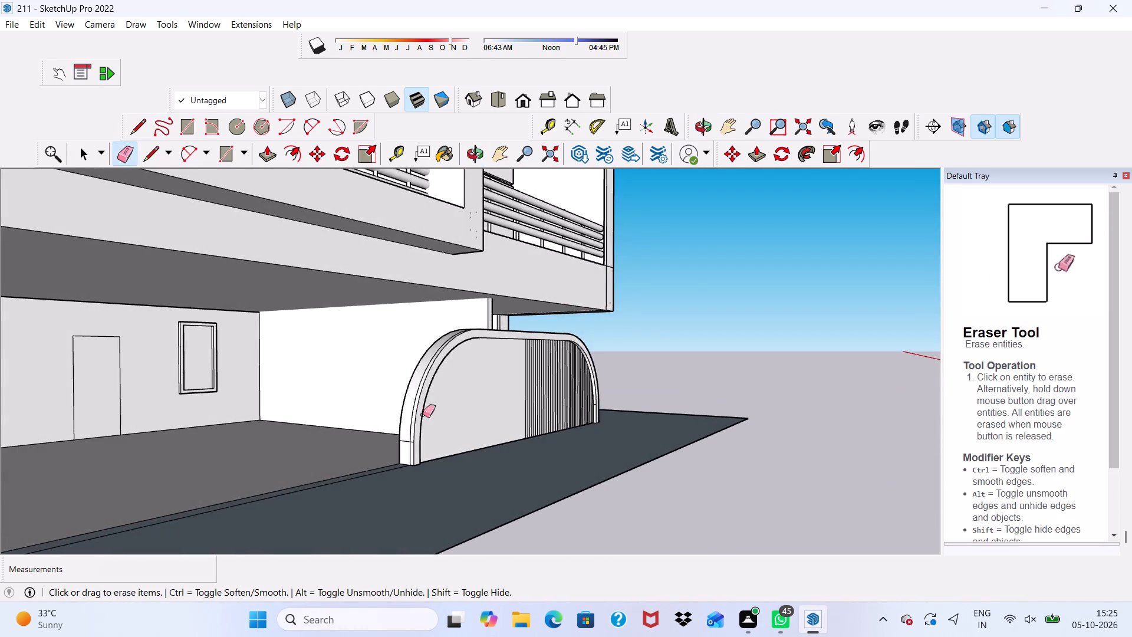
scroll(371, 382, "up", 3)
middle_click_drag(369, 360, 369, 400)
scroll(456, 380, "up", 3)
scroll(471, 376, "down", 1)
scroll(475, 374, "up", 1)
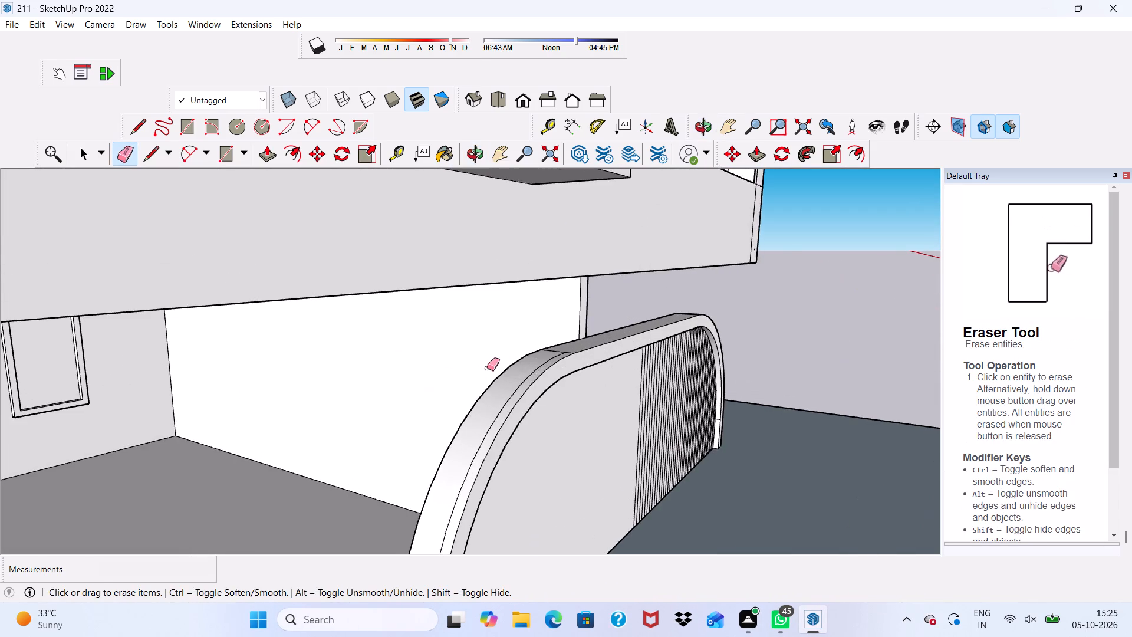
scroll(487, 368, "up", 3)
left_click_drag(539, 373, 557, 356)
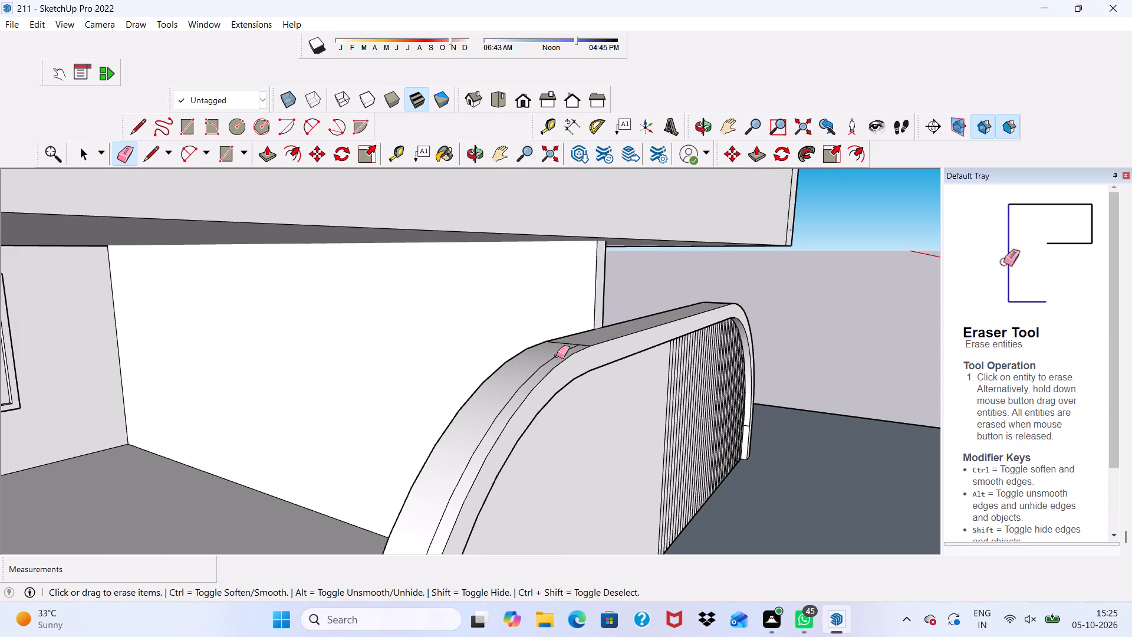
left_click_drag(557, 356, 558, 355)
Erase the short vertical seam line at the foot of the border on the arch's strip-free end.
scroll(528, 357, "down", 11)
scroll(504, 482, "up", 6)
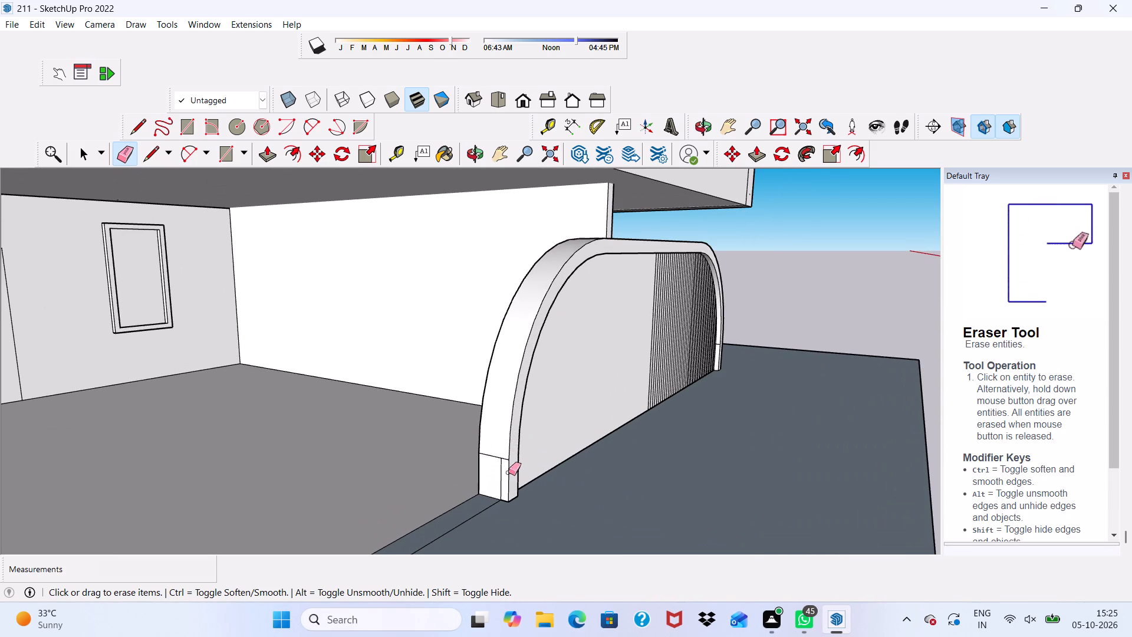
left_click(499, 474)
scroll(499, 474, "up", 1)
scroll(499, 474, "down", 3)
scroll(478, 477, "up", 7)
left_click(519, 477)
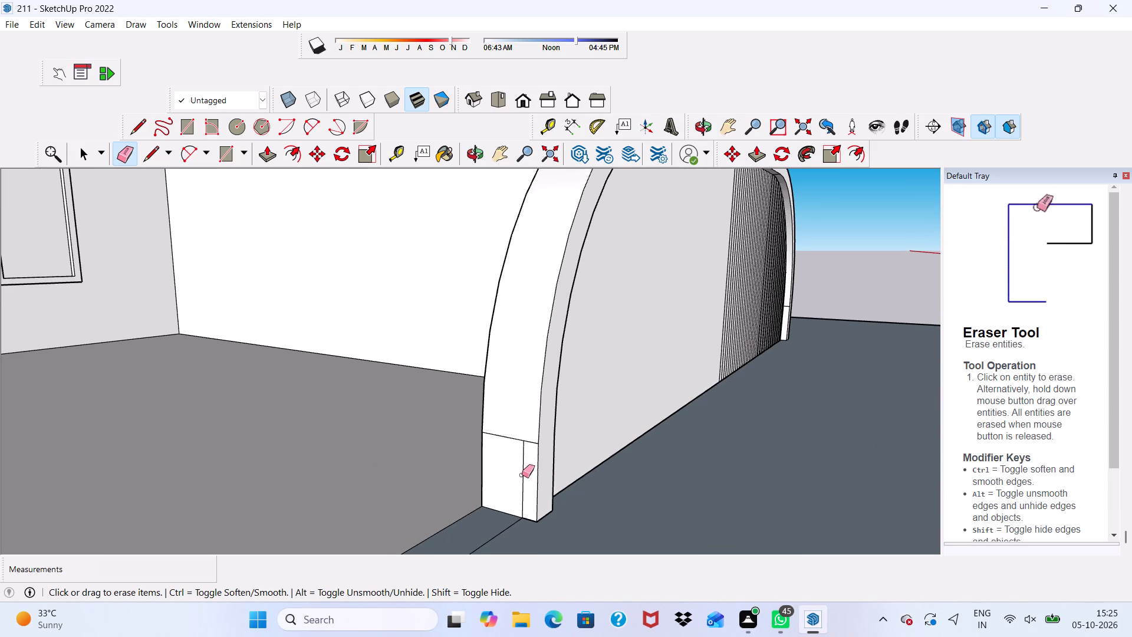
left_click(524, 474)
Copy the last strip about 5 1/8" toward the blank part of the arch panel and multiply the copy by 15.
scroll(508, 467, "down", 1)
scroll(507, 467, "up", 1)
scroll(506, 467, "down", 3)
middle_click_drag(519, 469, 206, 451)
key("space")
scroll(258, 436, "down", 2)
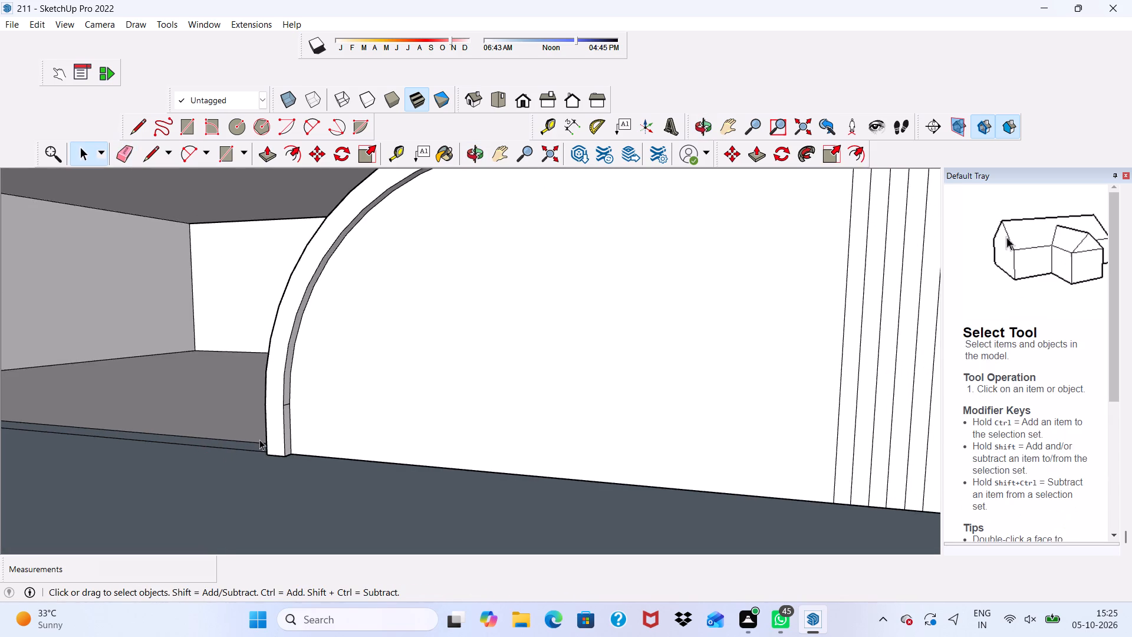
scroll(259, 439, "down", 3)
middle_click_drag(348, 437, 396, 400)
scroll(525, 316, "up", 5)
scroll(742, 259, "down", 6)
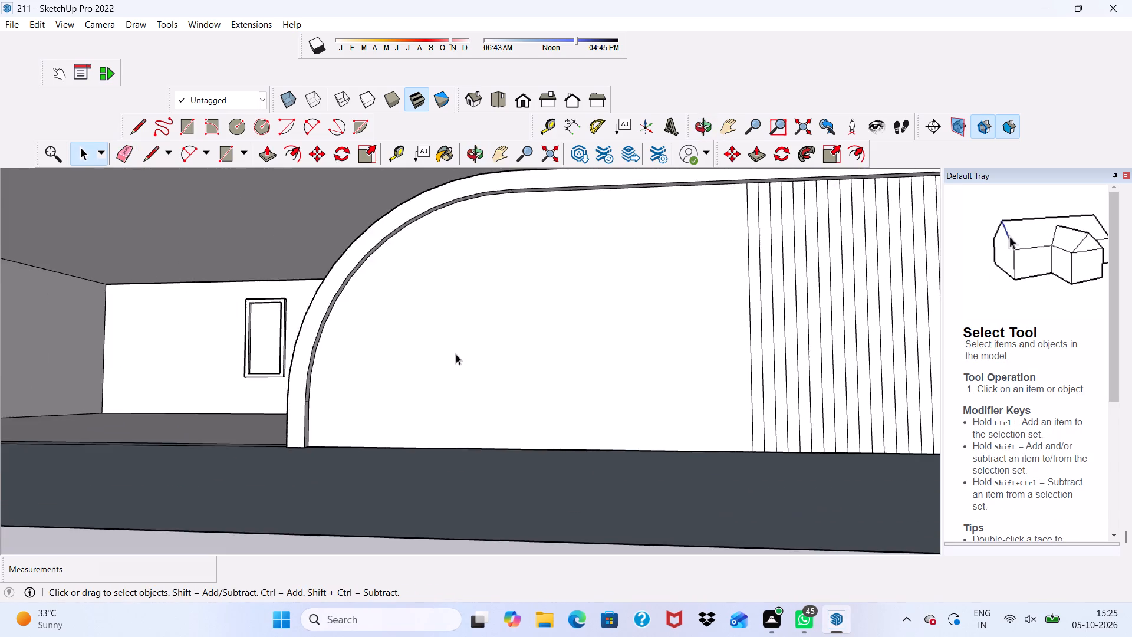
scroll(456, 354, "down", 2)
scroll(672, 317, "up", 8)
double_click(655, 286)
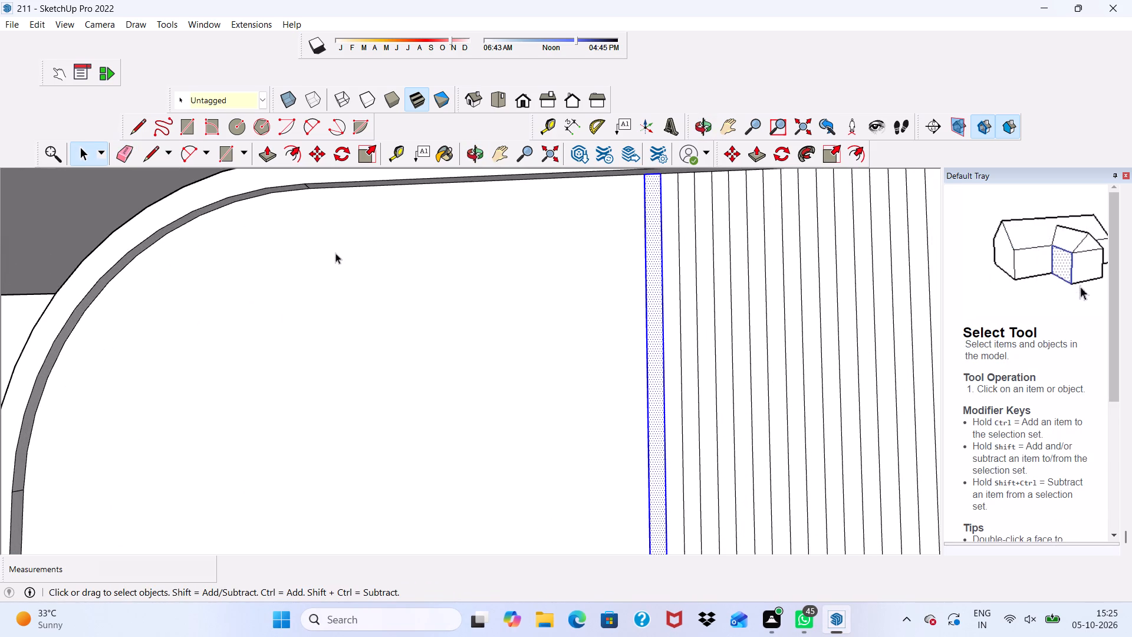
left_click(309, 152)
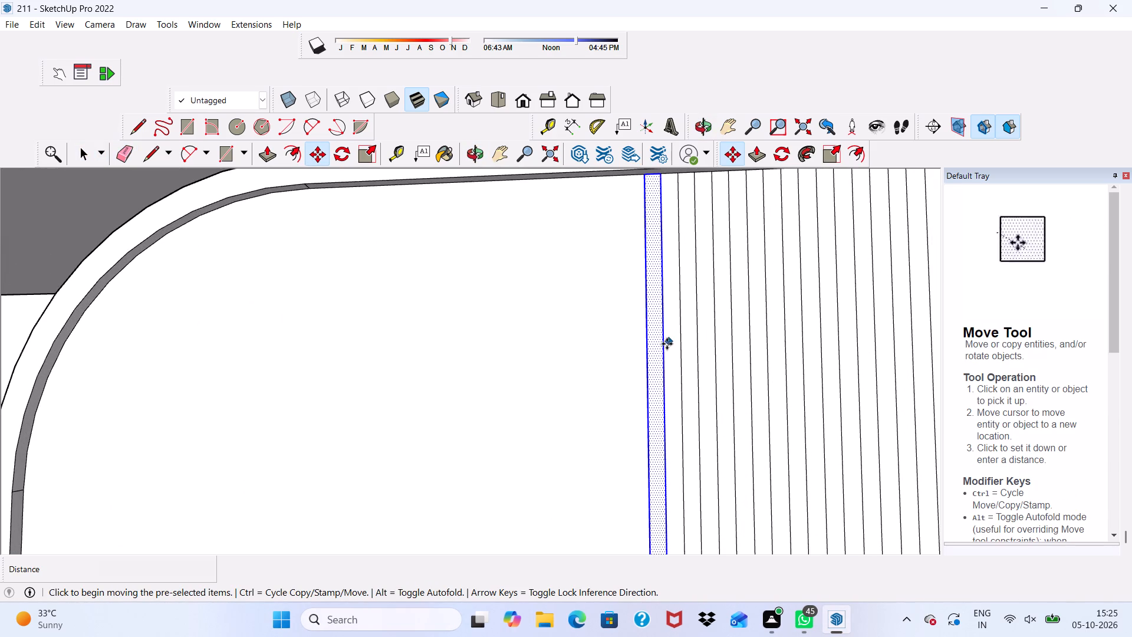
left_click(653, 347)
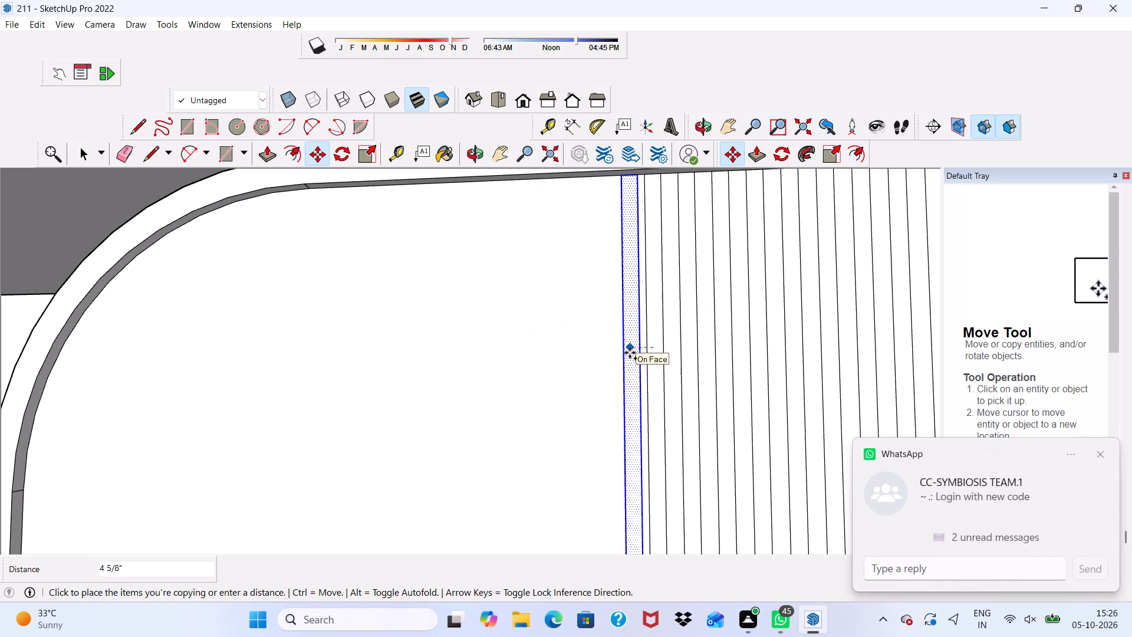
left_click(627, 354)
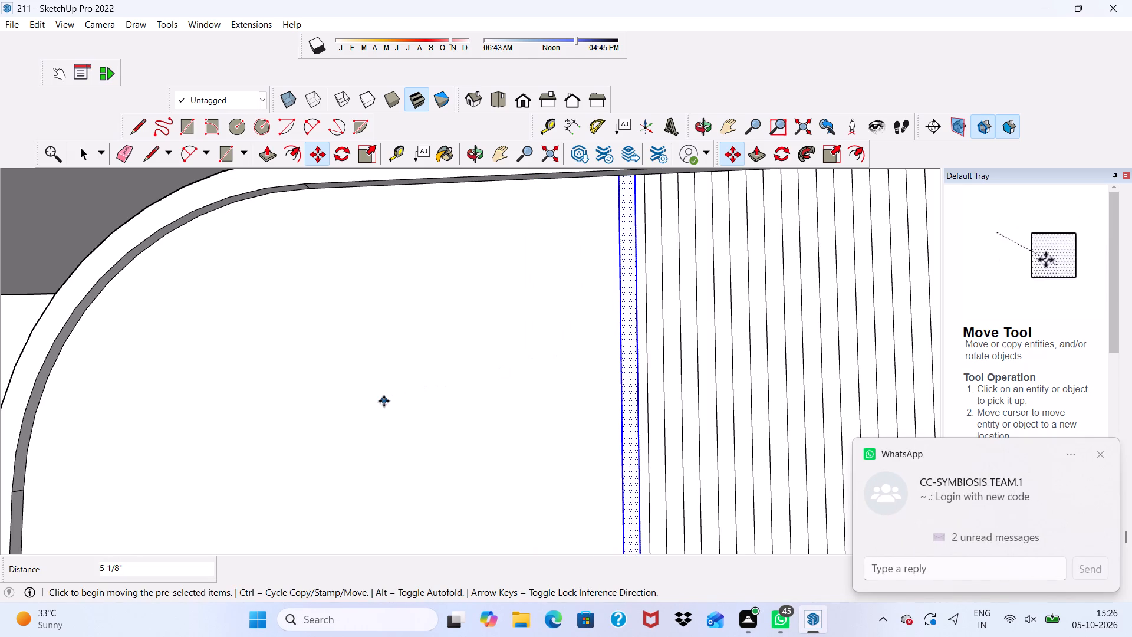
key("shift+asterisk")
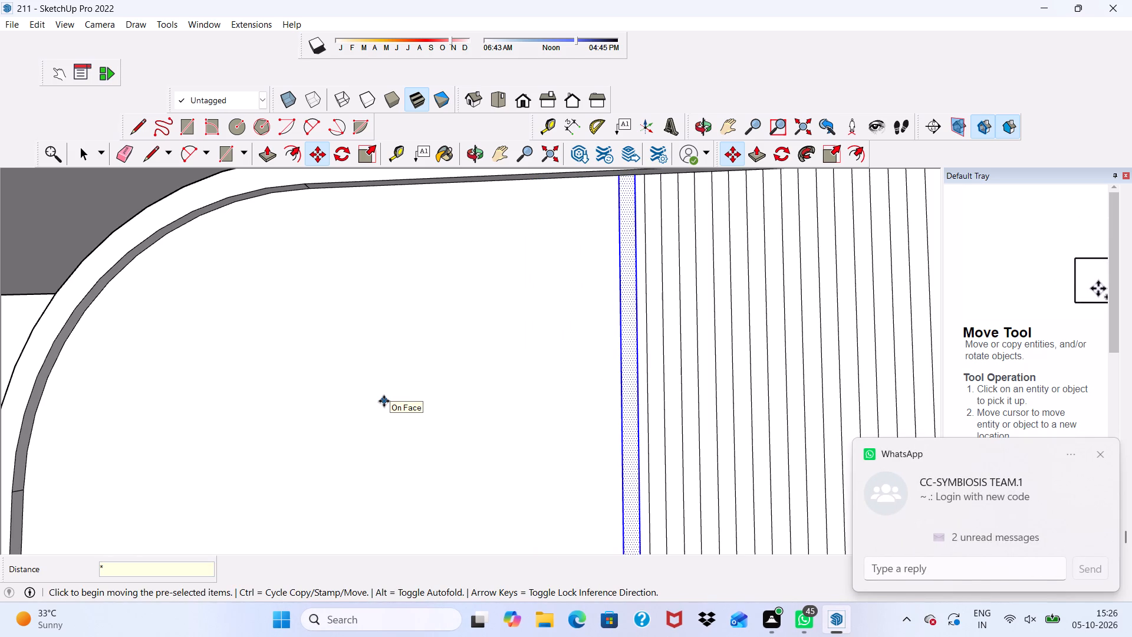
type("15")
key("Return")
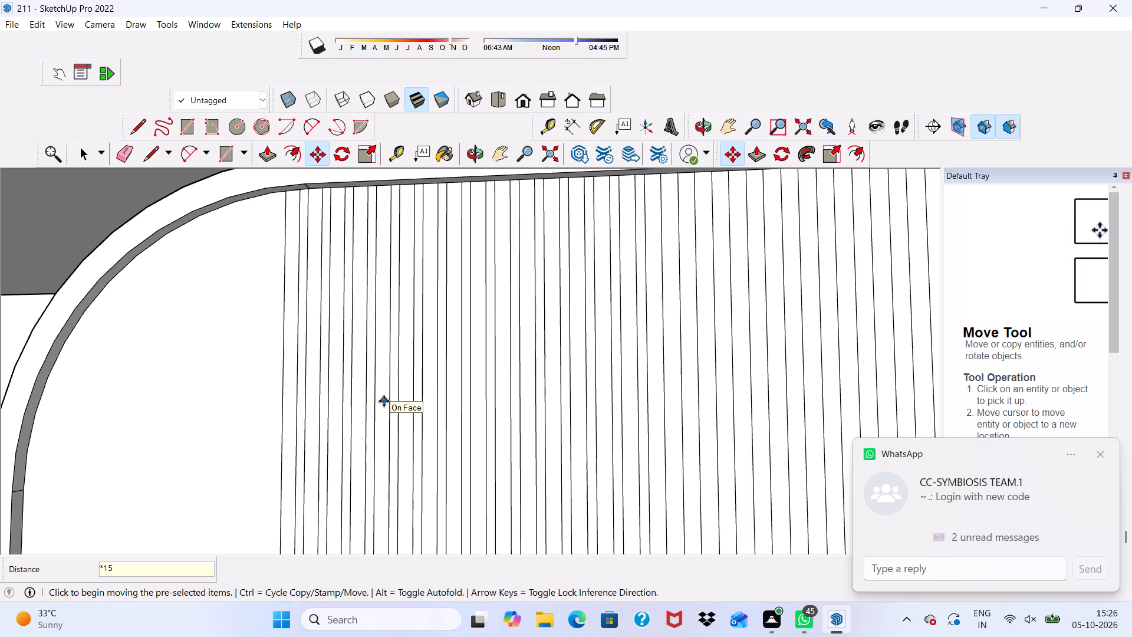
Examine the spacing of the arrayed strips and their fit under the arch border.
scroll(363, 382, "down", 1)
scroll(363, 382, "up", 1)
scroll(369, 380, "down", 7)
scroll(309, 356, "up", 4)
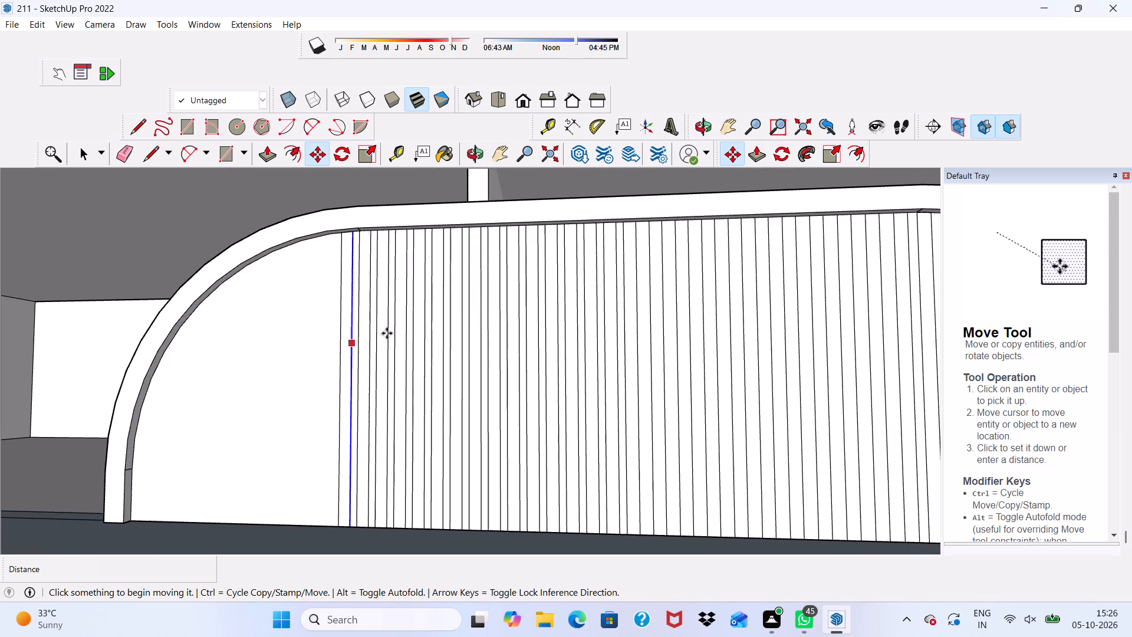
scroll(356, 317, "down", 1)
scroll(339, 316, "up", 3)
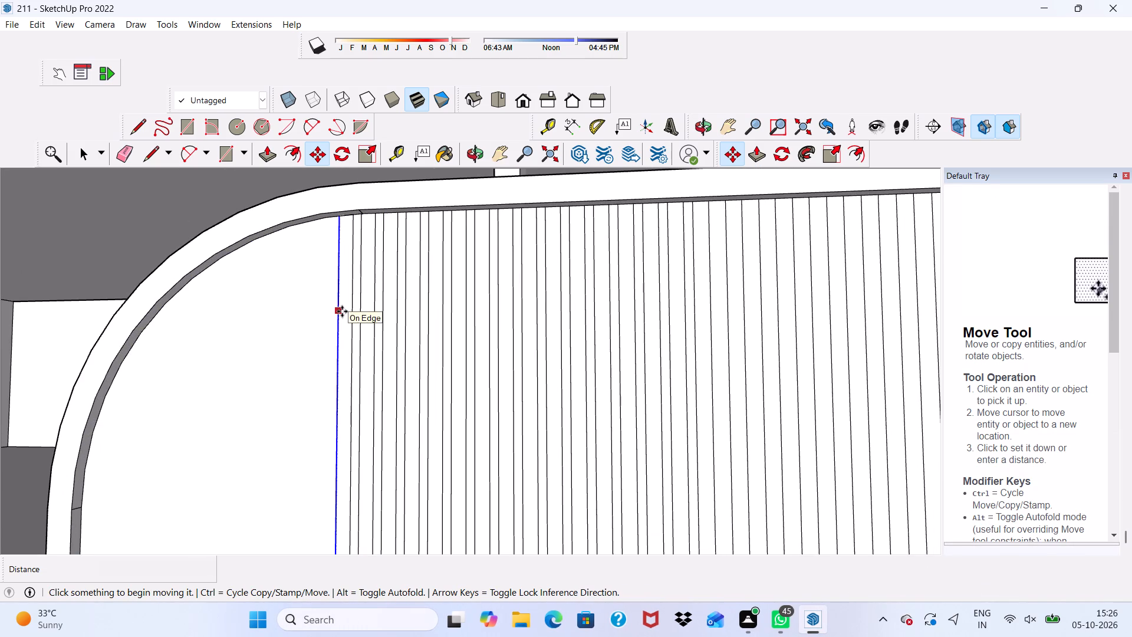
key("space")
scroll(344, 313, "down", 12)
middle_click_drag(373, 317, 389, 333)
scroll(401, 329, "up", 4)
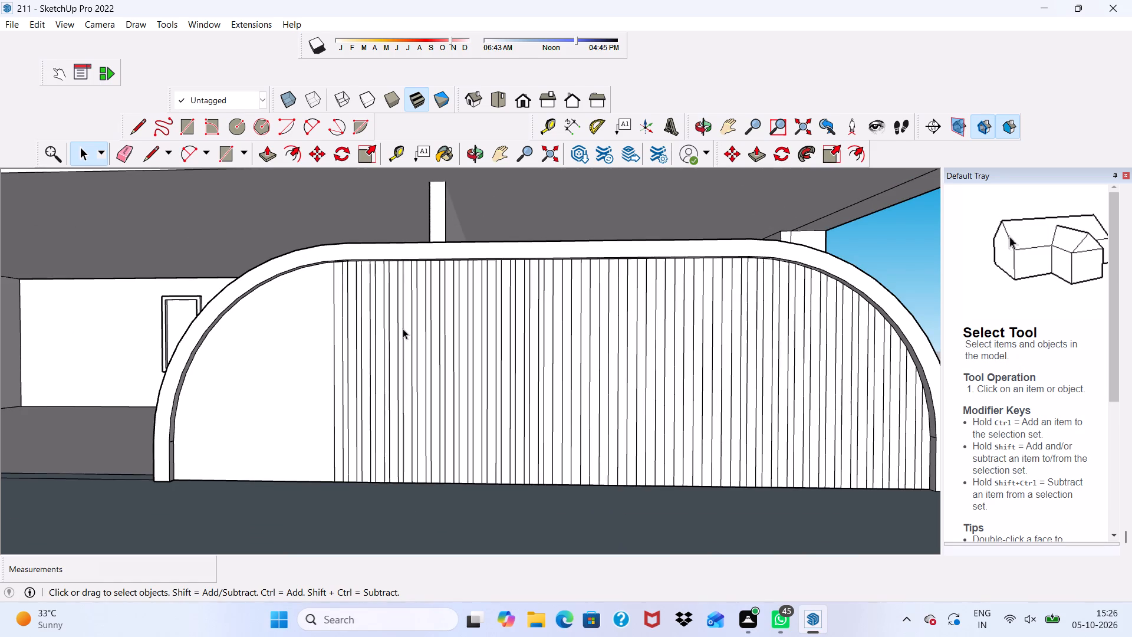
scroll(478, 274, "up", 6)
scroll(478, 274, "down", 1)
scroll(478, 274, "up", 3)
scroll(470, 271, "down", 2)
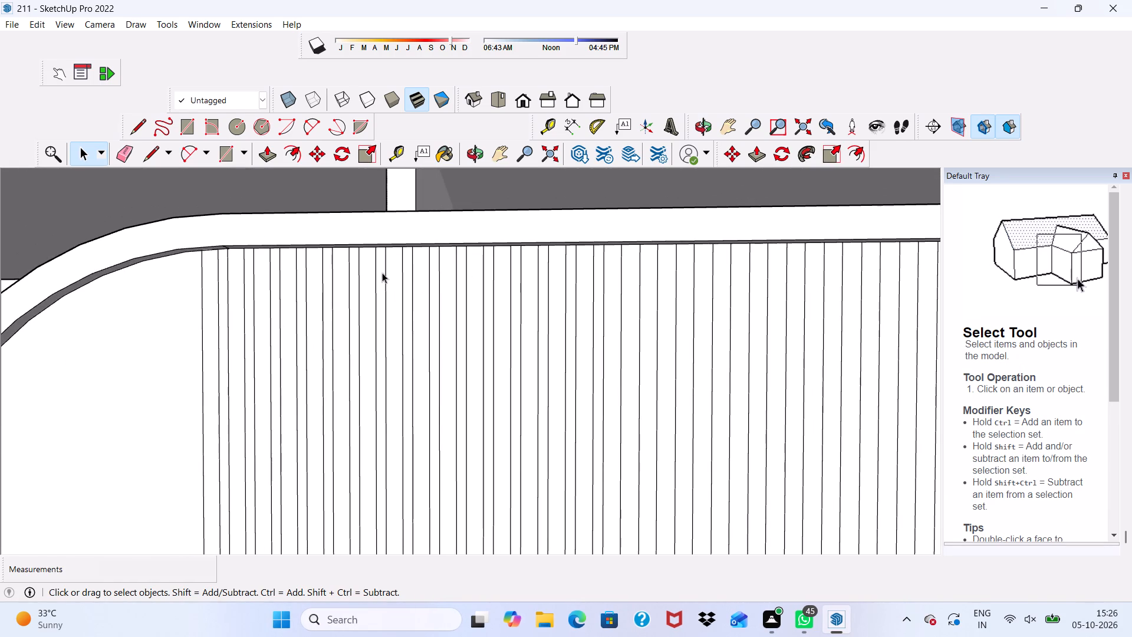
scroll(382, 272, "down", 1)
scroll(382, 272, "up", 1)
scroll(382, 272, "down", 6)
middle_click_drag(396, 299, 315, 360)
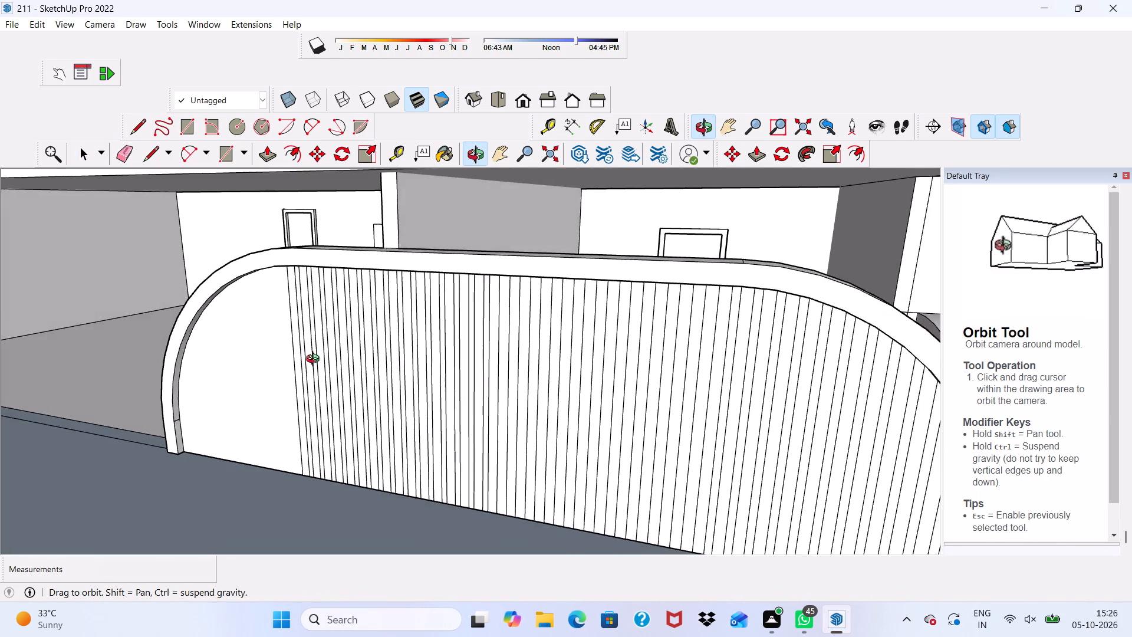
middle_click_drag(315, 360, 259, 363)
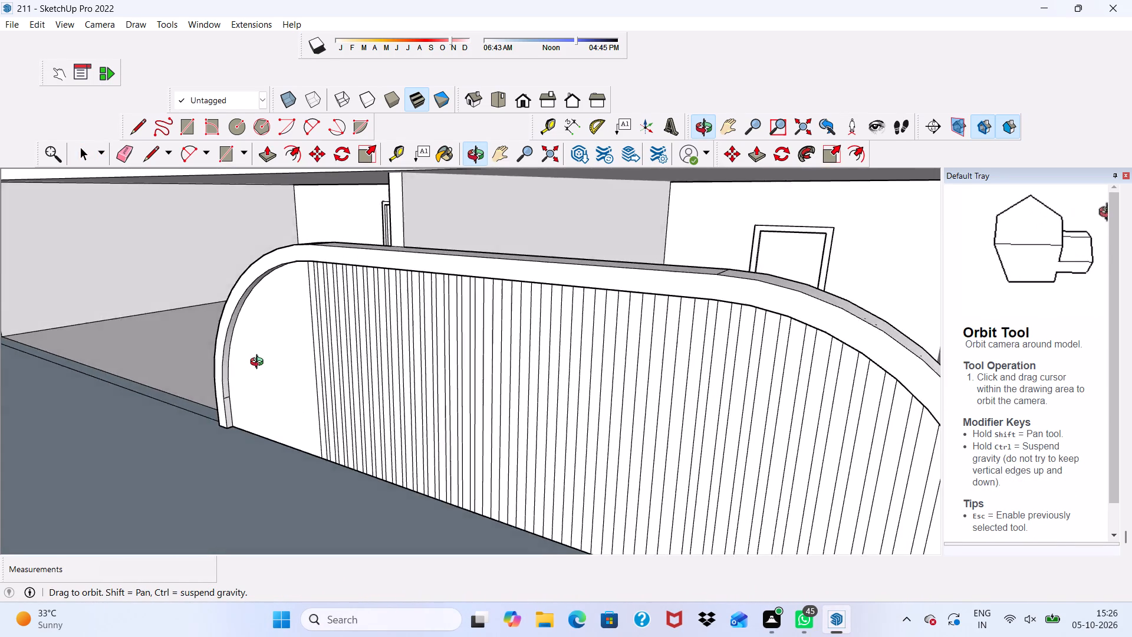
middle_click_drag(259, 363, 445, 290)
scroll(416, 353, "up", 2)
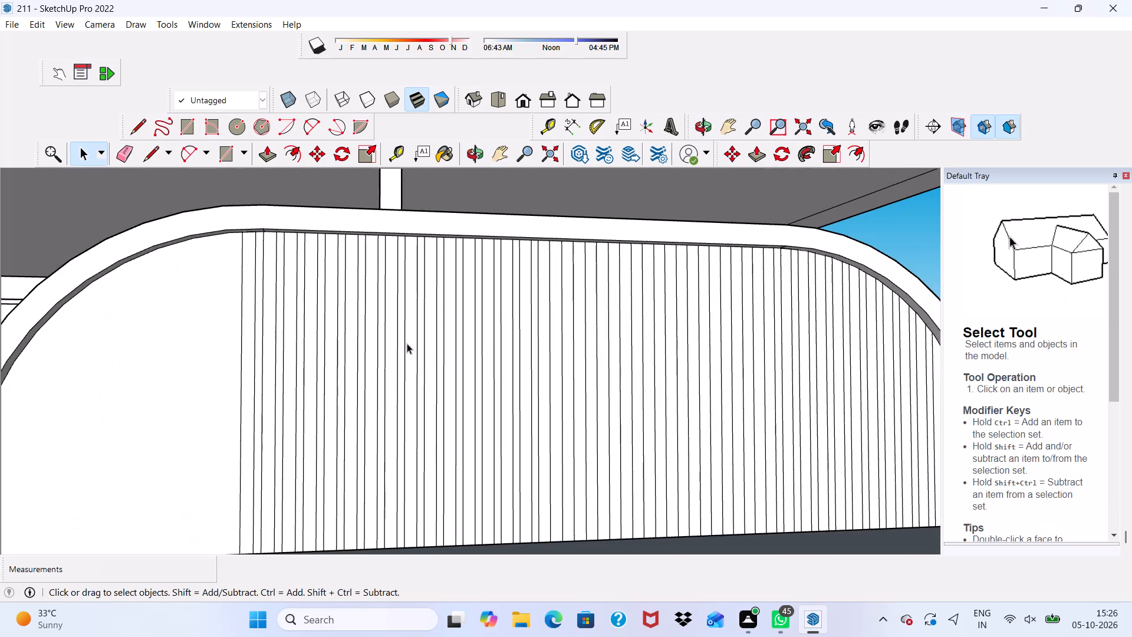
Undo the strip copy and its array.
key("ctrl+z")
Copy the last strip about 6 5/16" toward the blank part of the arch panel and multiply the copy by 20.
scroll(512, 321, "up", 3)
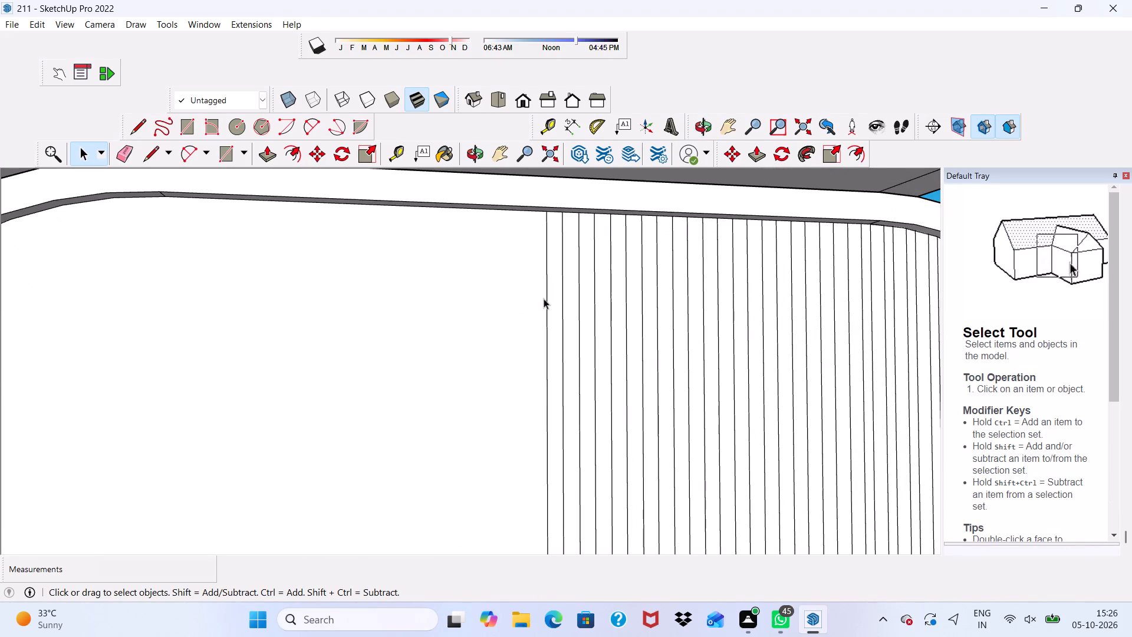
double_click(552, 291)
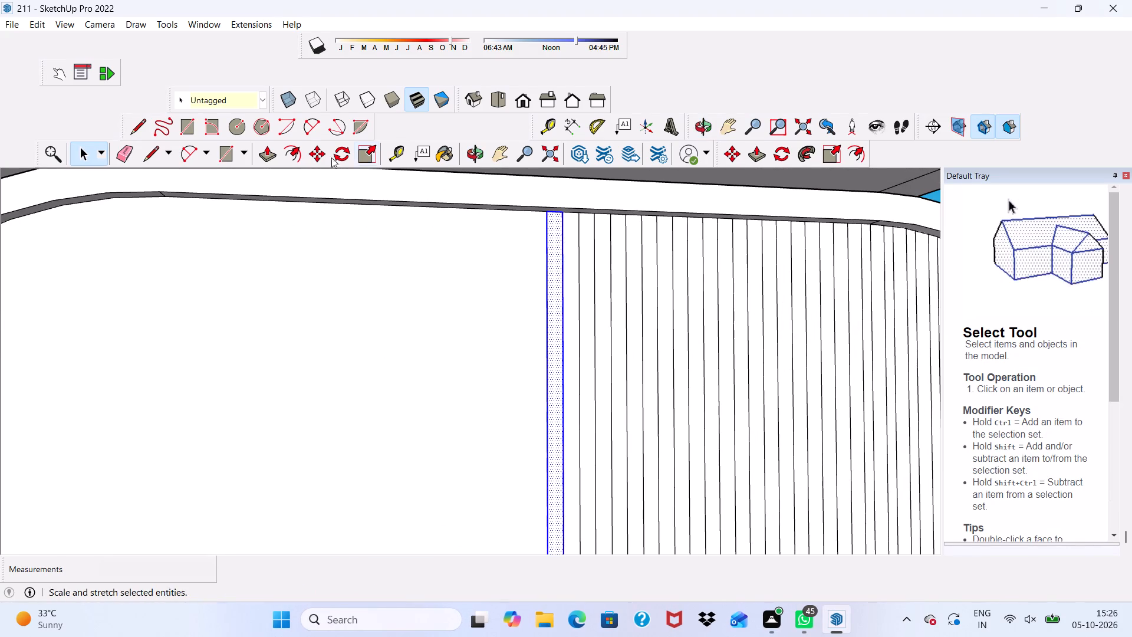
left_click(314, 158)
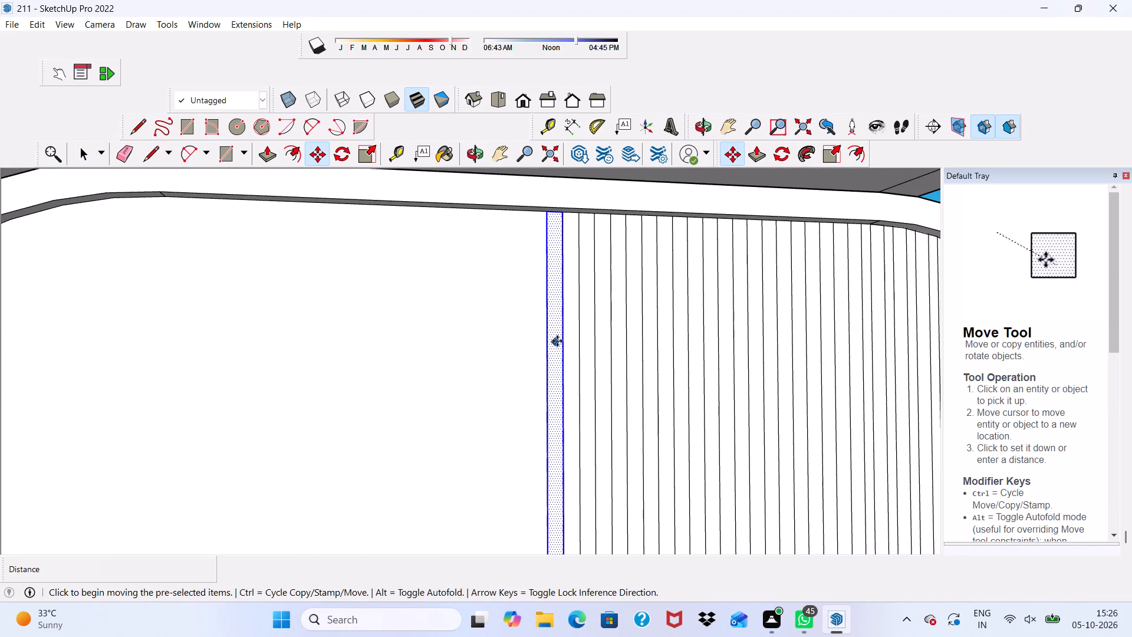
left_click(558, 341)
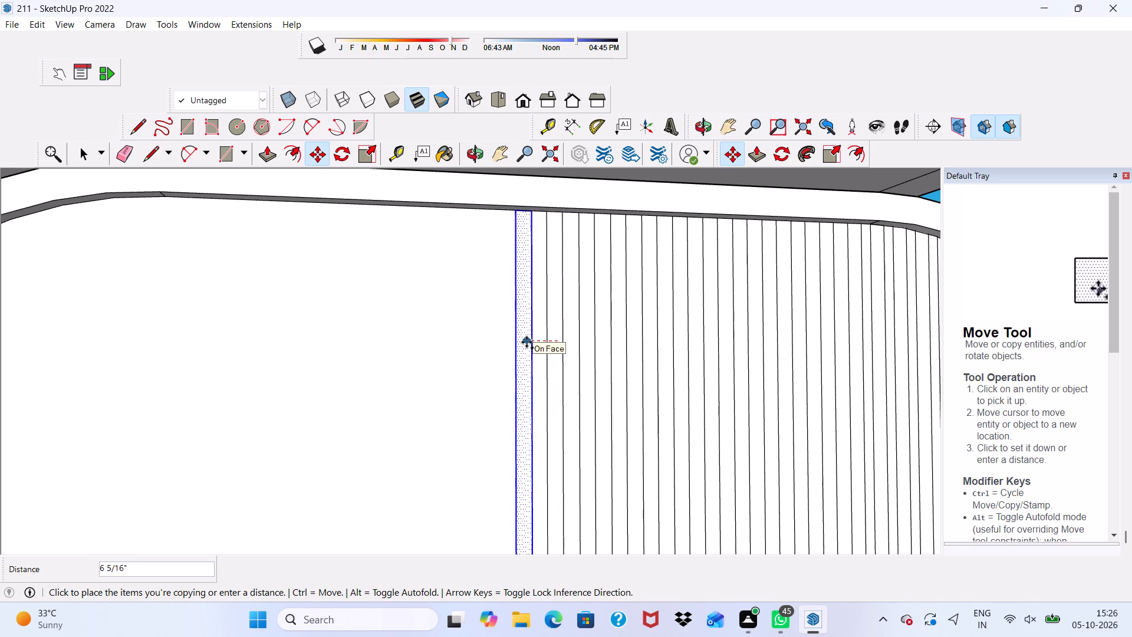
left_click(526, 342)
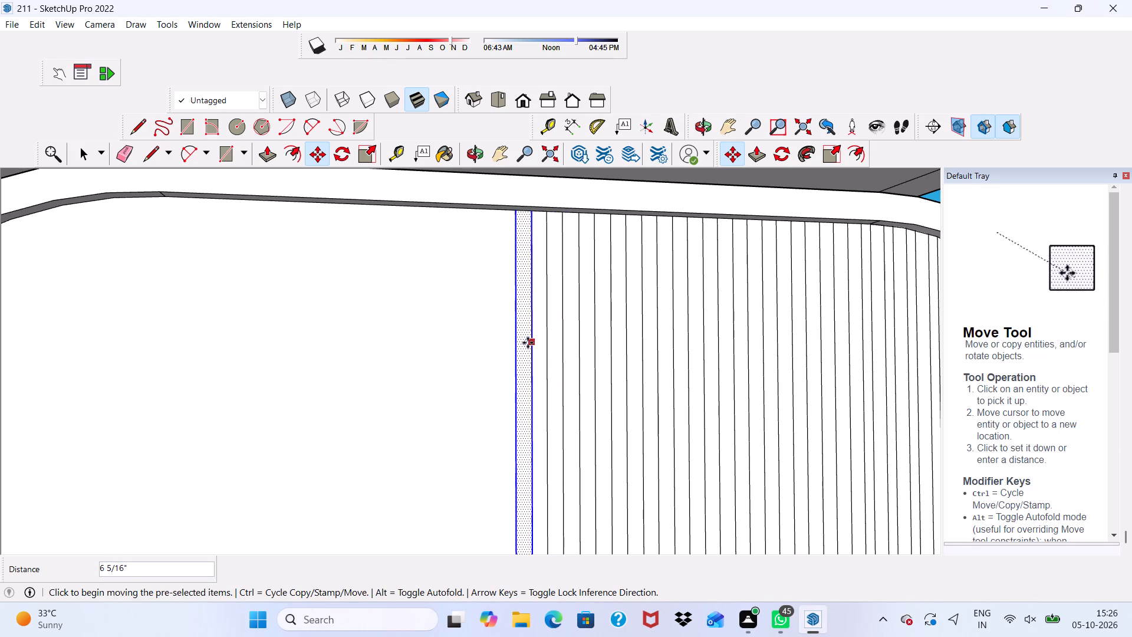
key("shift+asterisk")
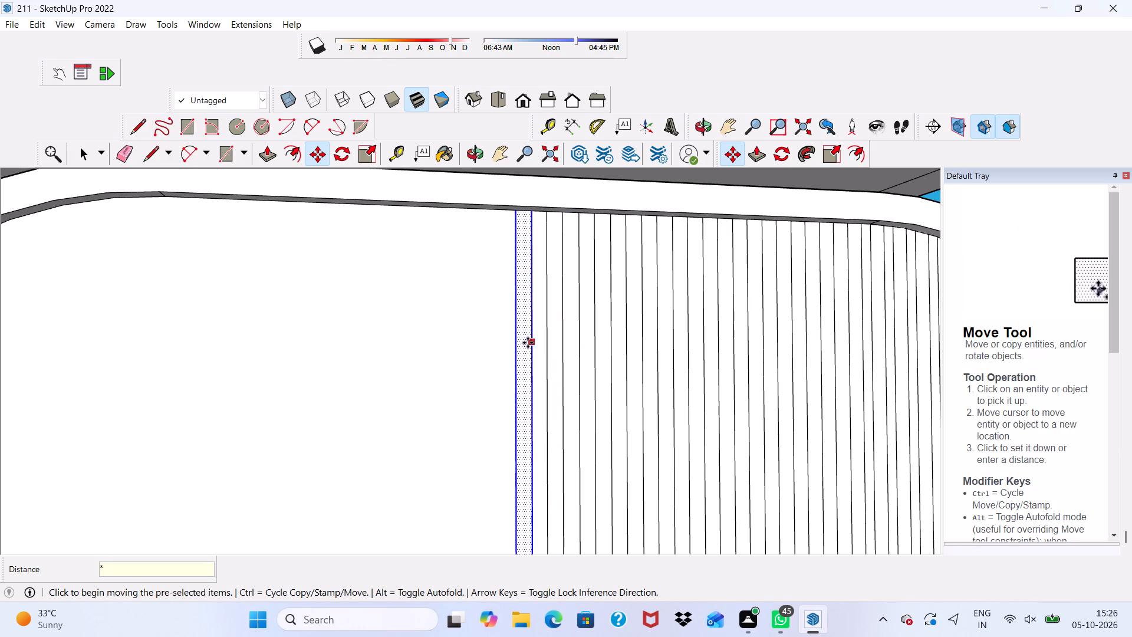
type("20")
key("Return")
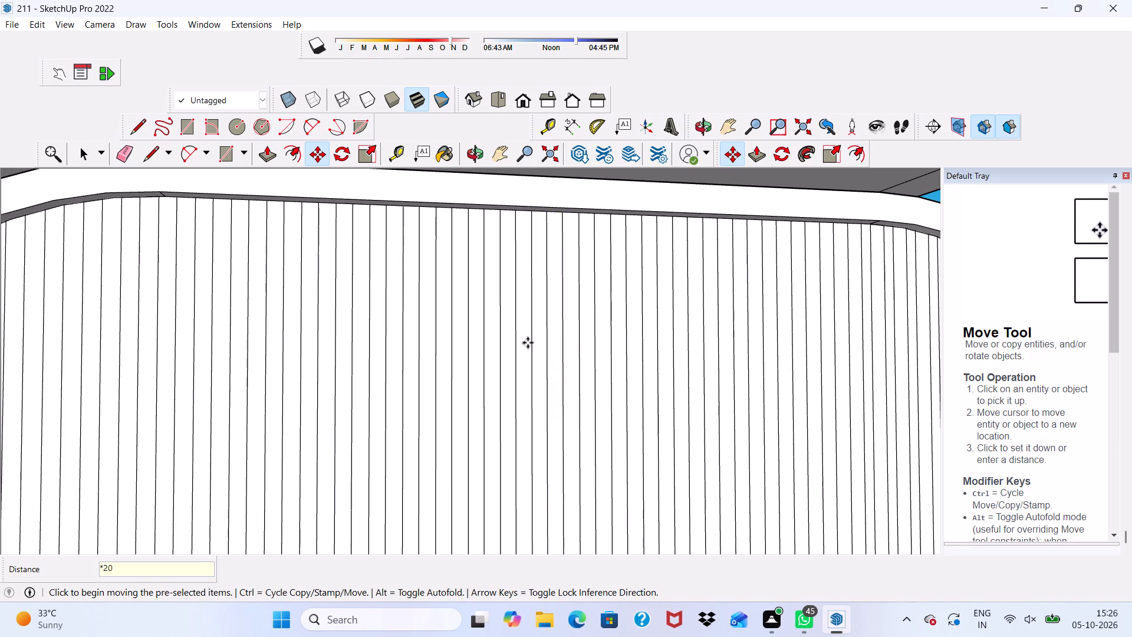
Copy the end strip about 6 9/16" toward the arch's curved end and multiply the copy by 4.
scroll(528, 343, "down", 17)
scroll(343, 410, "up", 5)
scroll(353, 338, "up", 5)
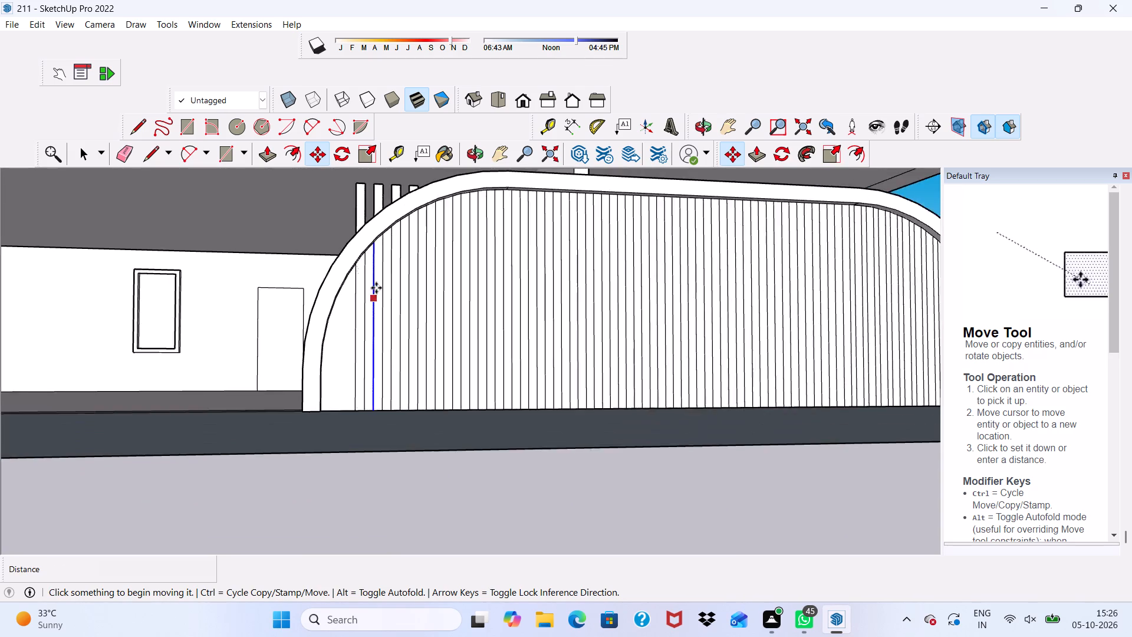
scroll(376, 288, "up", 5)
key("space")
scroll(346, 319, "up", 3)
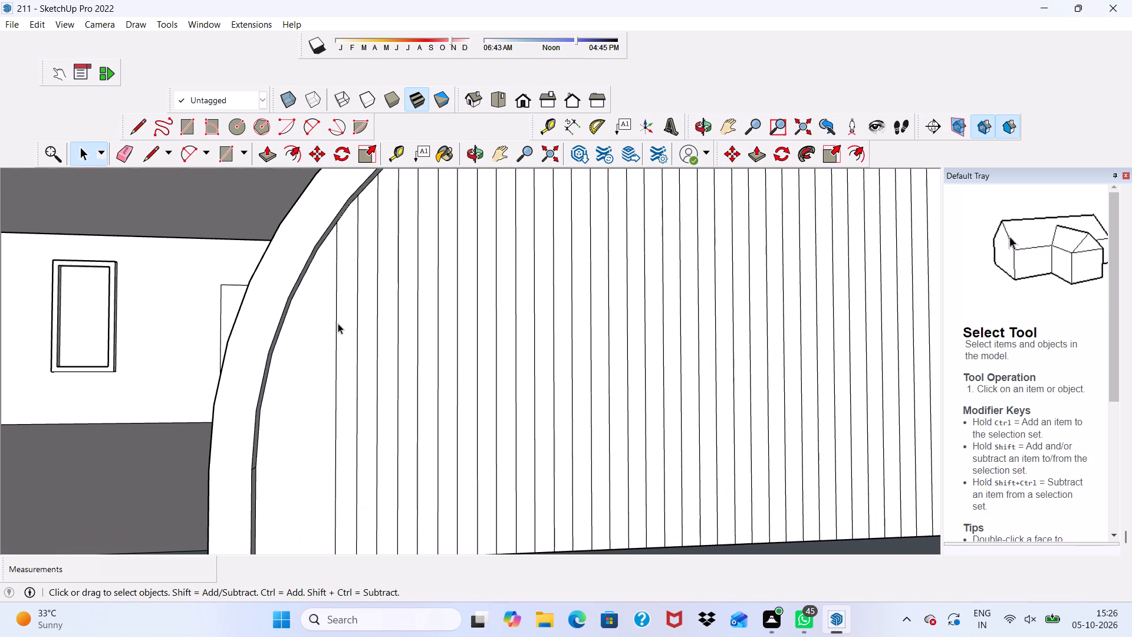
double_click(339, 323)
left_click(315, 149)
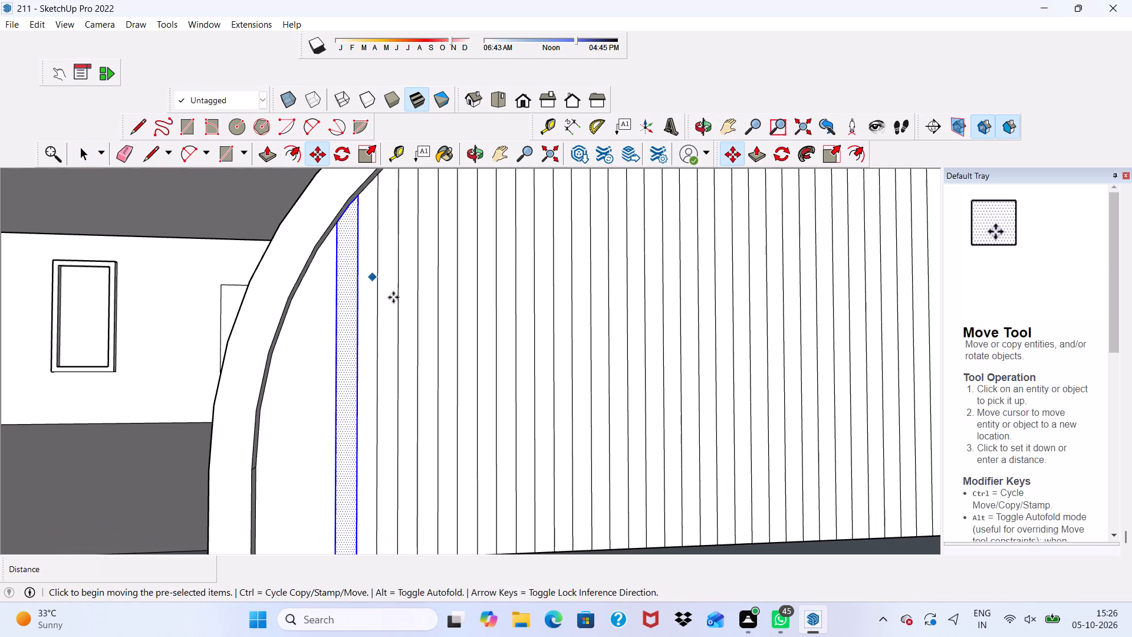
left_click(346, 370)
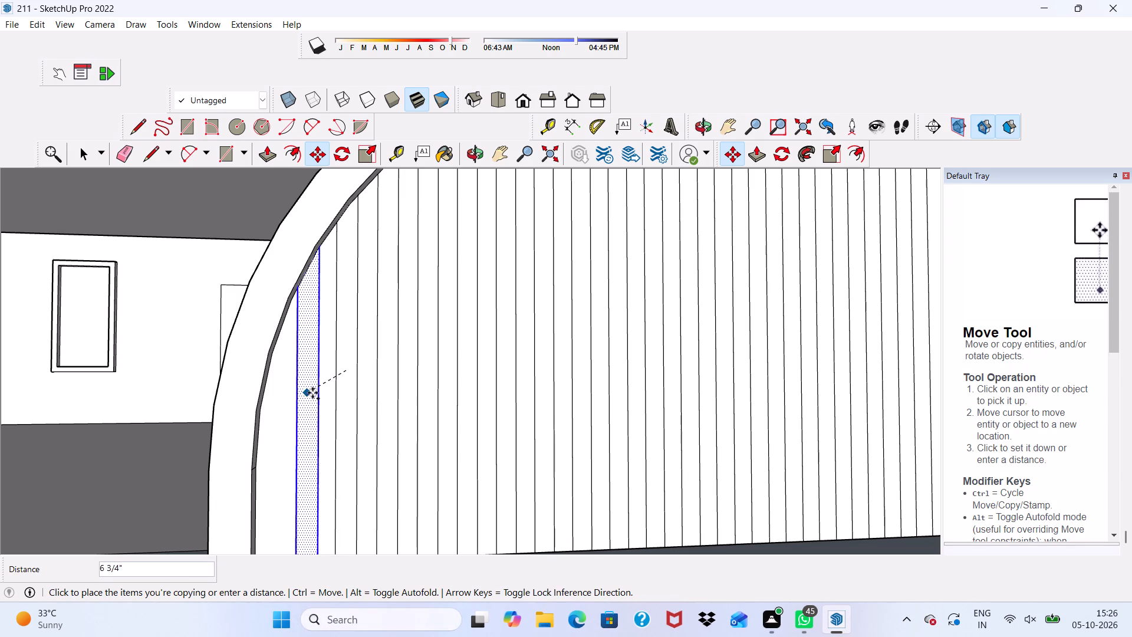
left_click(309, 392)
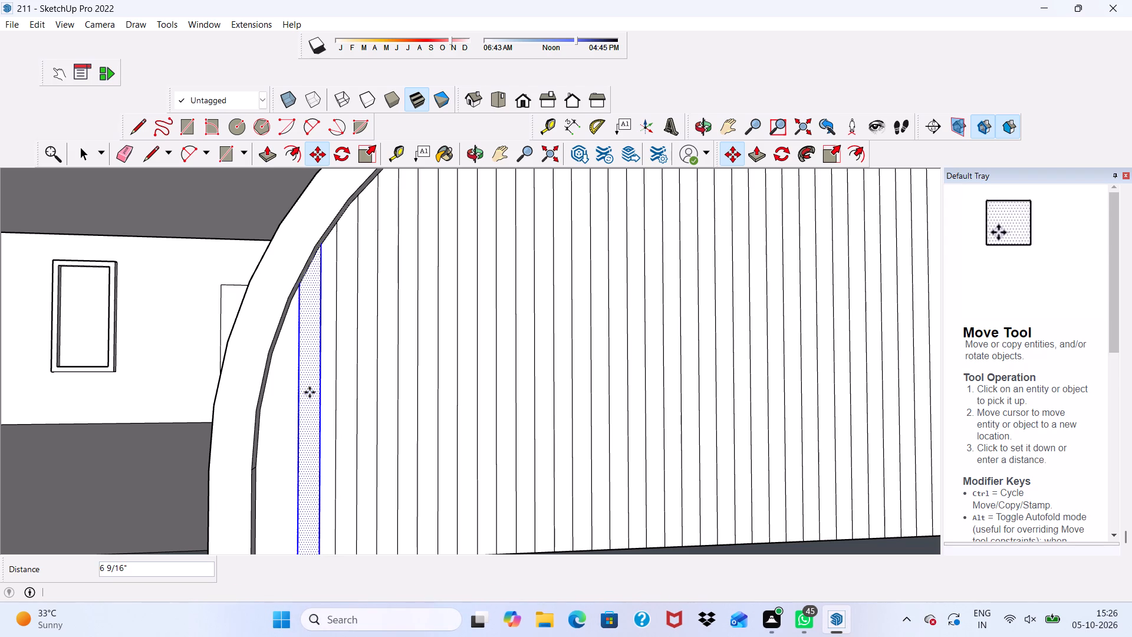
key("shift+asterisk")
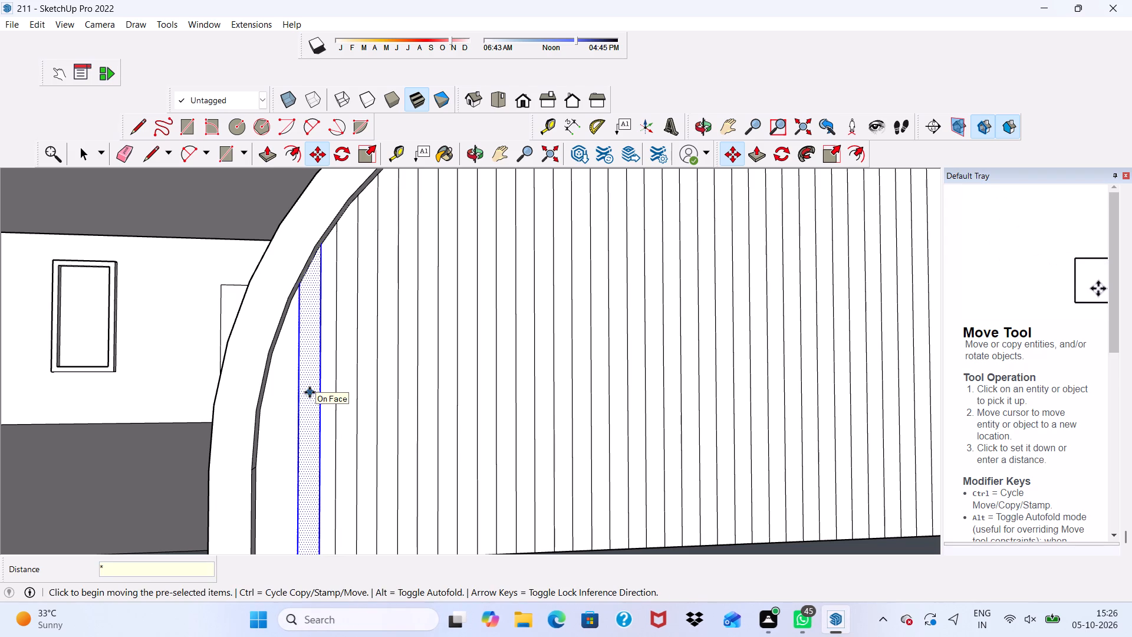
key("4")
key("Return")
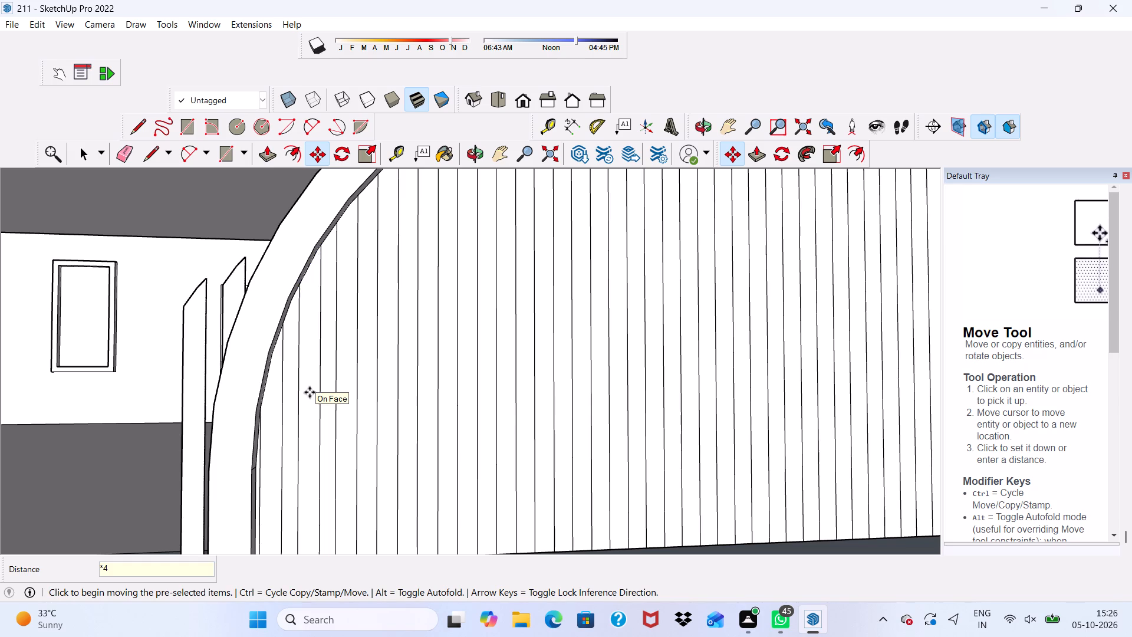
Erase the surplus strip copies standing outside the arch's curved end.
scroll(310, 392, "up", 1)
scroll(317, 372, "down", 2)
scroll(316, 379, "up", 1)
scroll(313, 383, "down", 3)
middle_click_drag(347, 369, 327, 350)
scroll(328, 349, "up", 1)
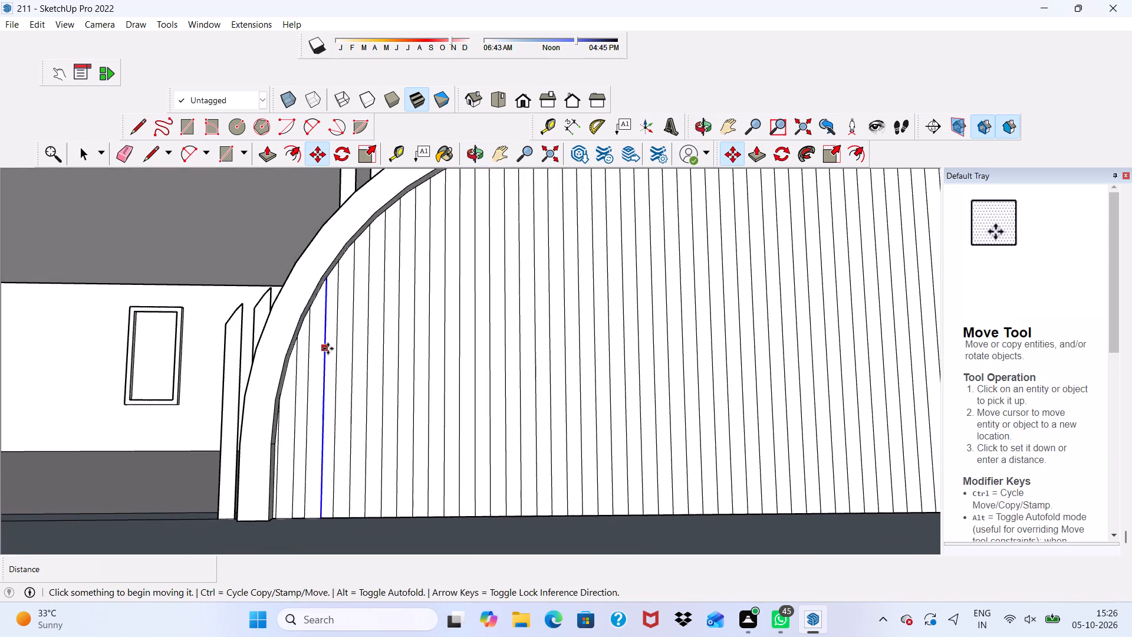
scroll(328, 349, "up", 2)
key("space")
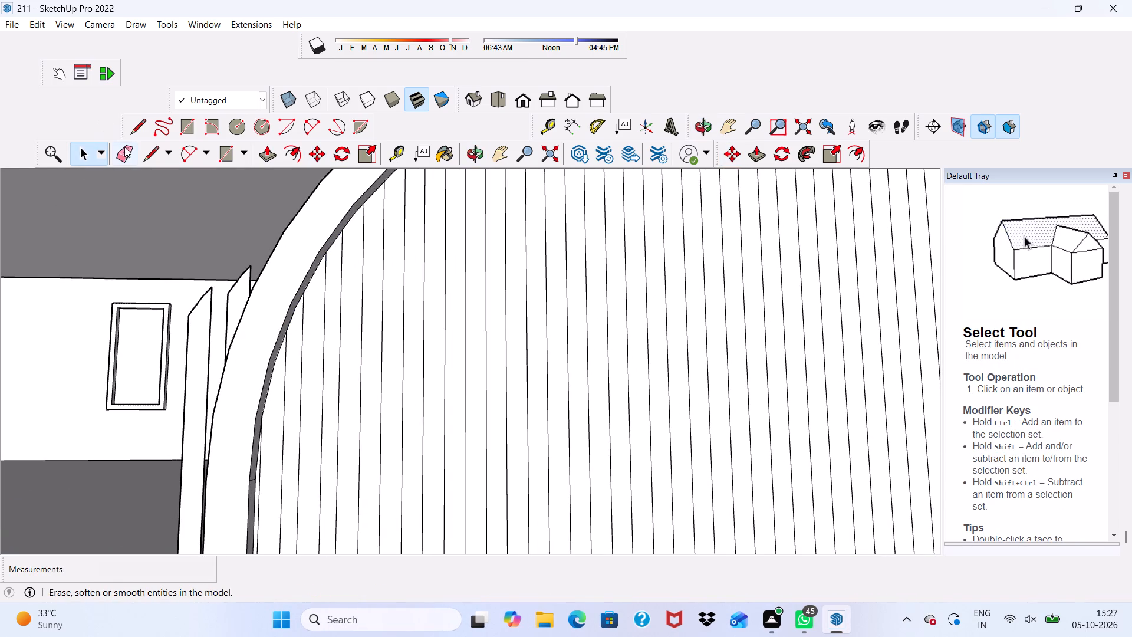
left_click(124, 147)
scroll(185, 262, "up", 3)
scroll(223, 321, "up", 1)
scroll(209, 314, "down", 5)
middle_click_drag(228, 306, 237, 309)
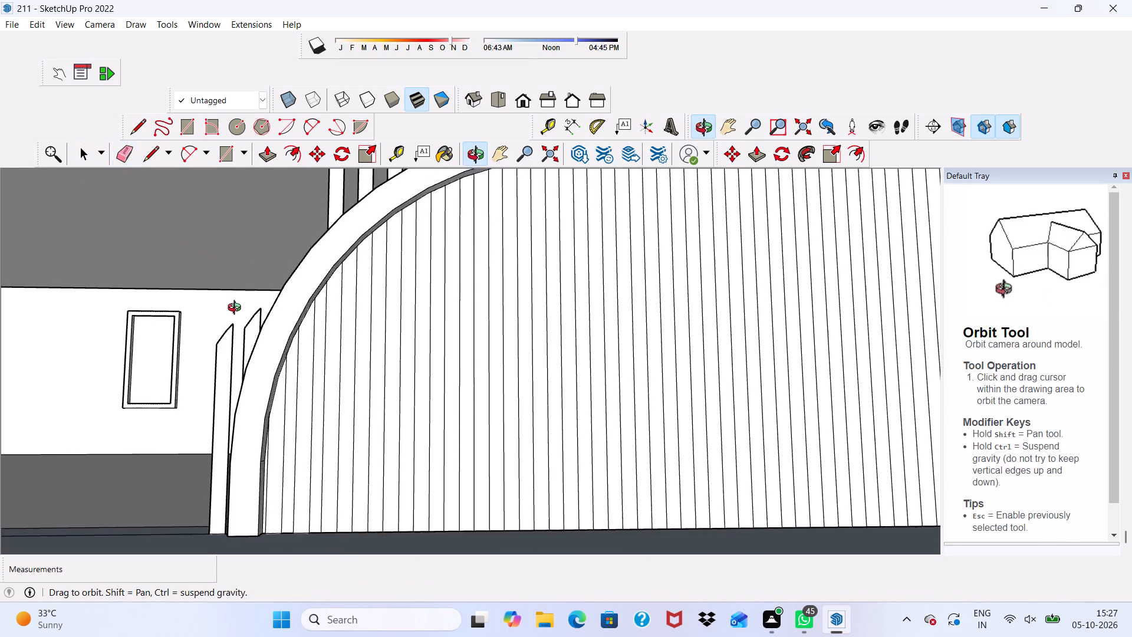
middle_click_drag(237, 309, 277, 300)
scroll(383, 298, "up", 3)
scroll(446, 305, "down", 6)
scroll(436, 309, "up", 1)
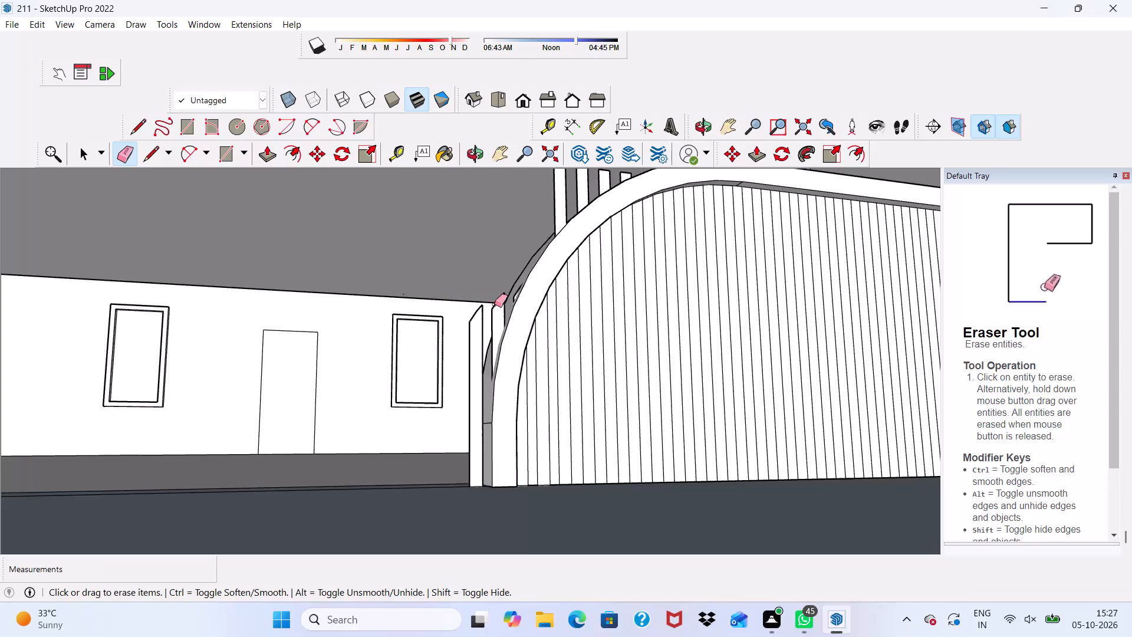
left_click_drag(503, 300, 466, 335)
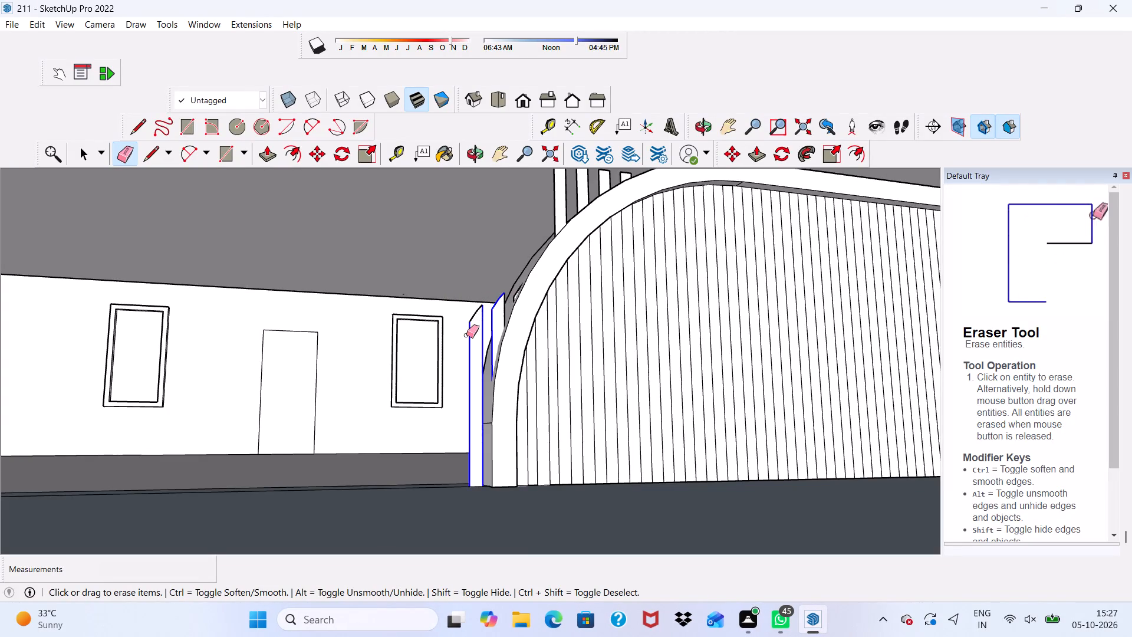
left_click_drag(466, 335, 465, 348)
scroll(488, 409, "up", 3)
left_click(467, 278)
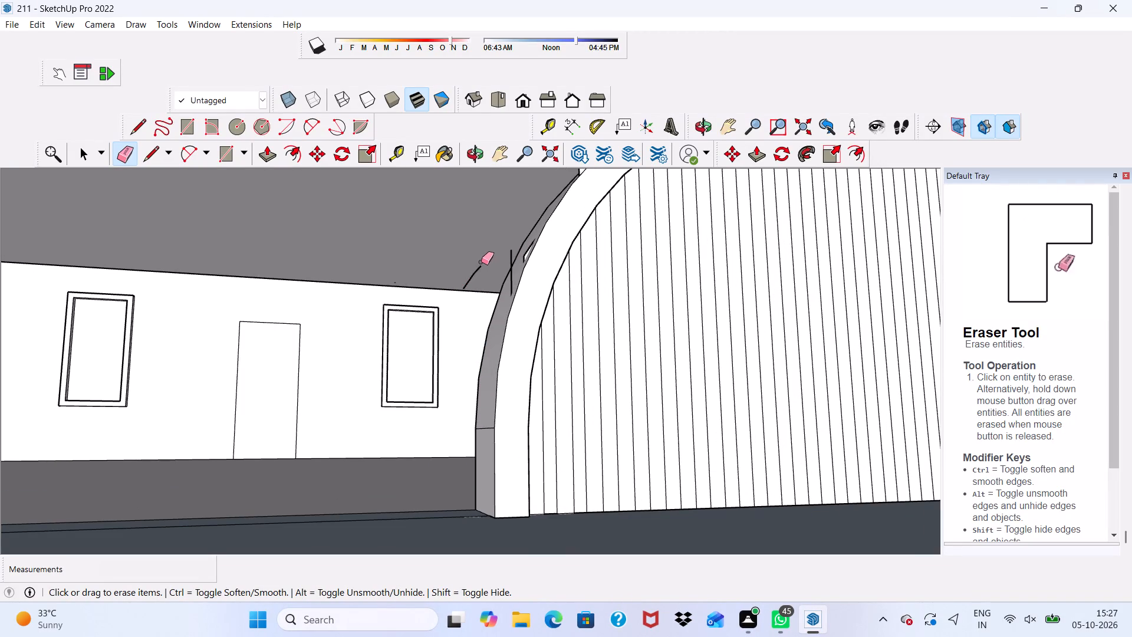
left_click(476, 272)
Erase the leftover strip edge fragments on the outer side face of the arch border, keeping the border face intact.
left_click_drag(509, 257, 510, 275)
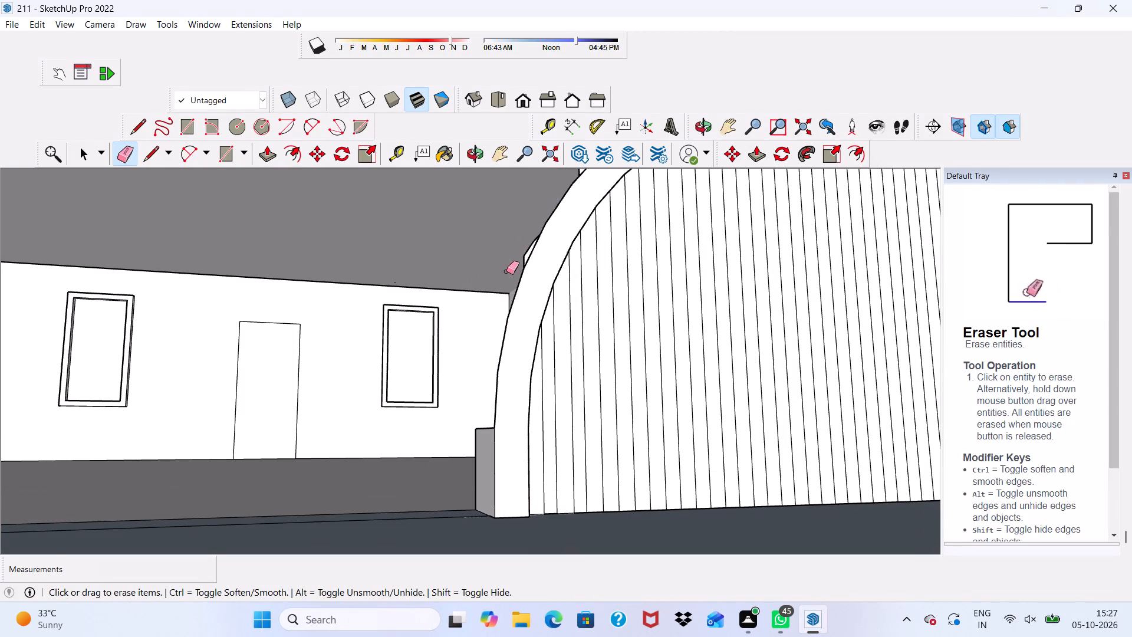
key("ctrl+z")
scroll(488, 254, "up", 3)
scroll(547, 288, "down", 2)
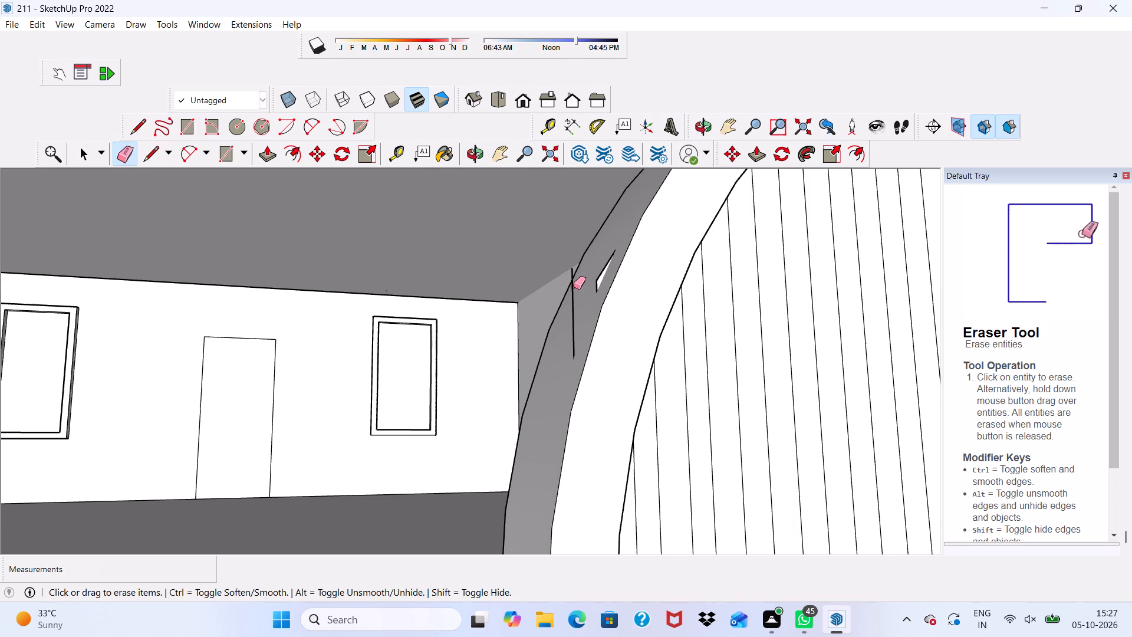
left_click_drag(574, 288, 567, 298)
left_click(601, 276)
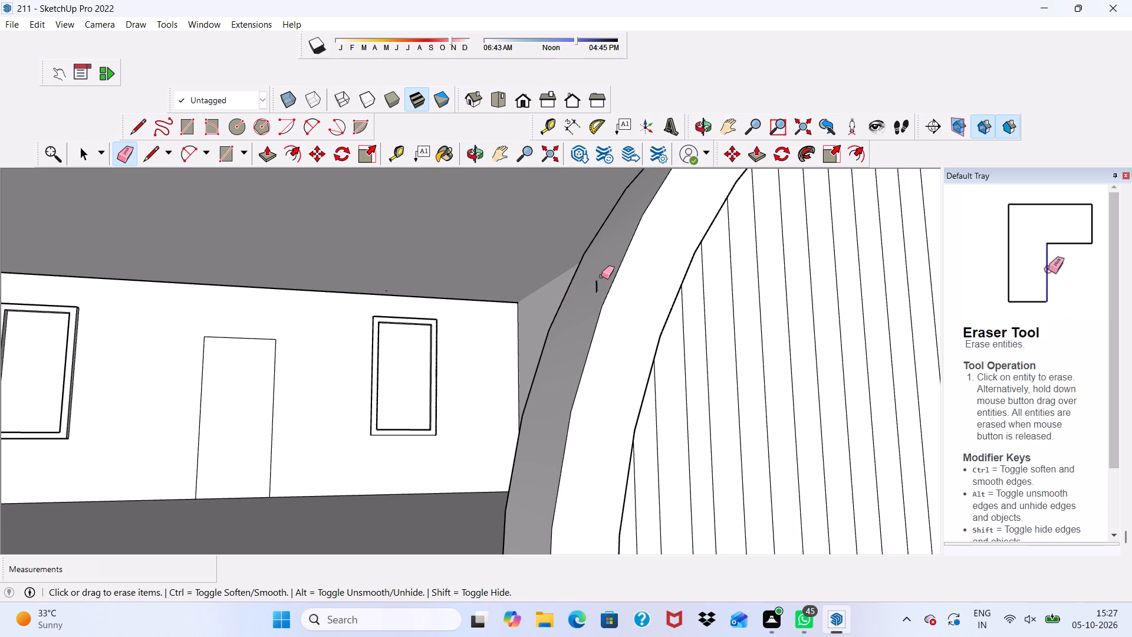
left_click(596, 287)
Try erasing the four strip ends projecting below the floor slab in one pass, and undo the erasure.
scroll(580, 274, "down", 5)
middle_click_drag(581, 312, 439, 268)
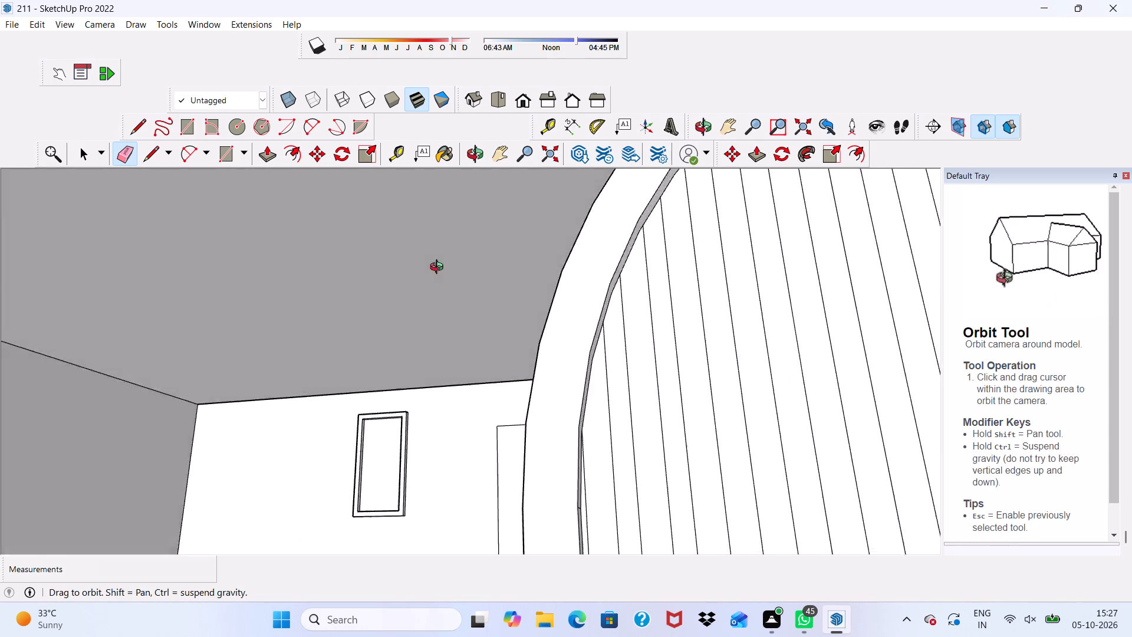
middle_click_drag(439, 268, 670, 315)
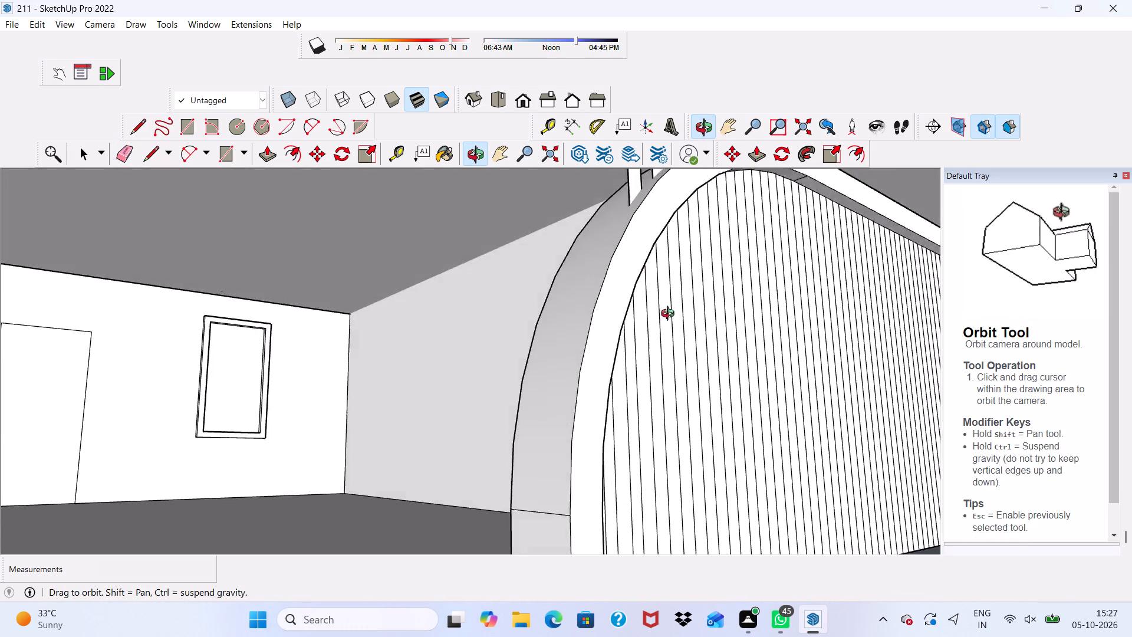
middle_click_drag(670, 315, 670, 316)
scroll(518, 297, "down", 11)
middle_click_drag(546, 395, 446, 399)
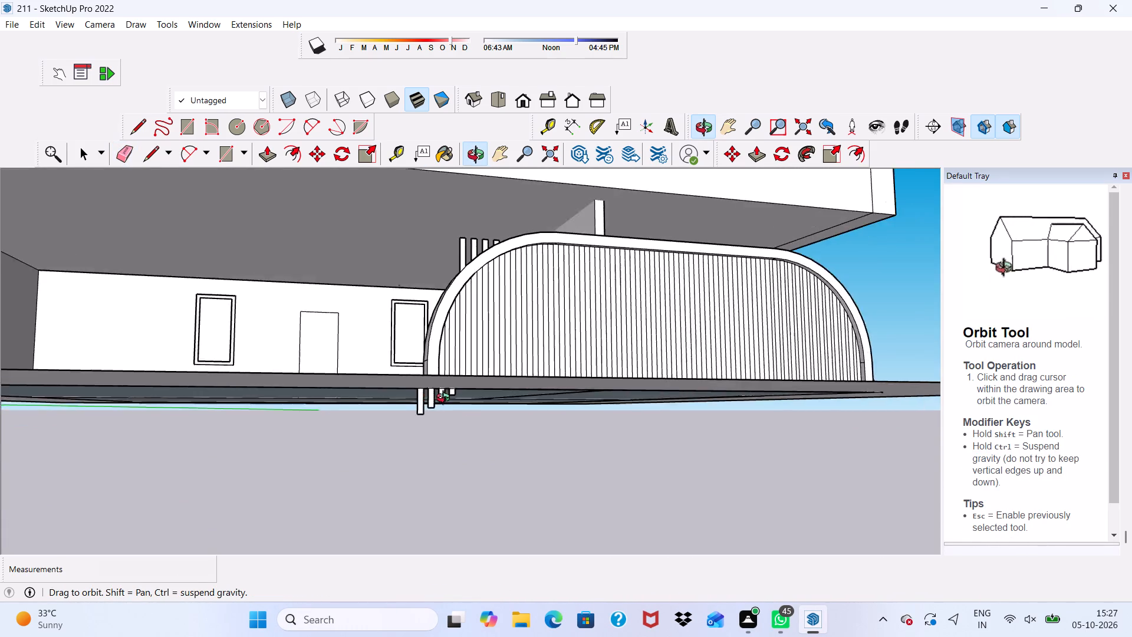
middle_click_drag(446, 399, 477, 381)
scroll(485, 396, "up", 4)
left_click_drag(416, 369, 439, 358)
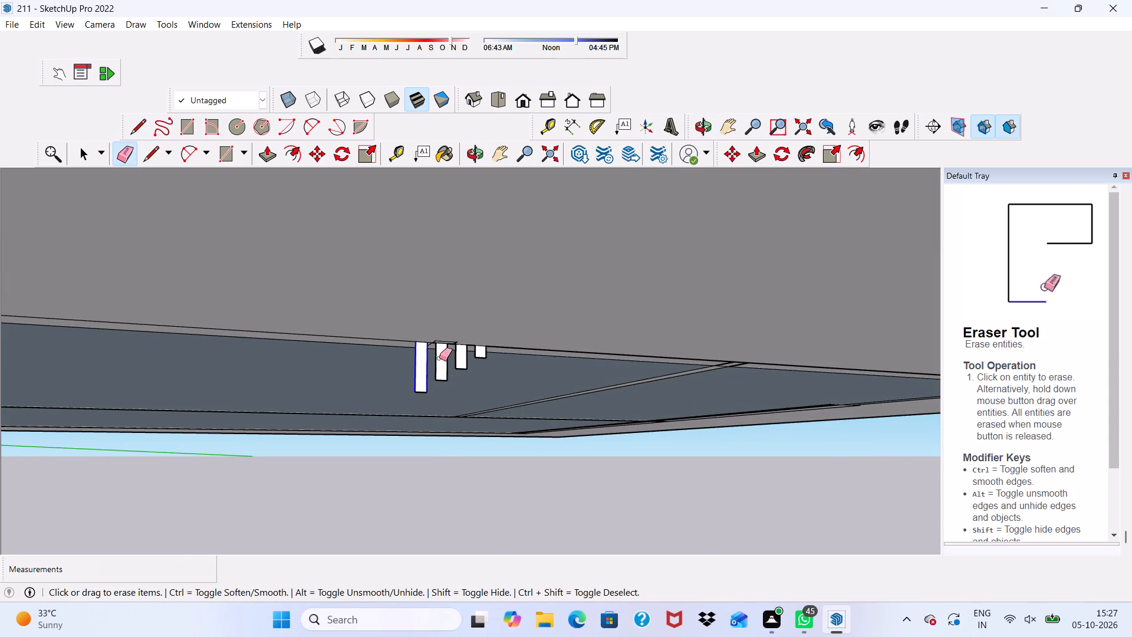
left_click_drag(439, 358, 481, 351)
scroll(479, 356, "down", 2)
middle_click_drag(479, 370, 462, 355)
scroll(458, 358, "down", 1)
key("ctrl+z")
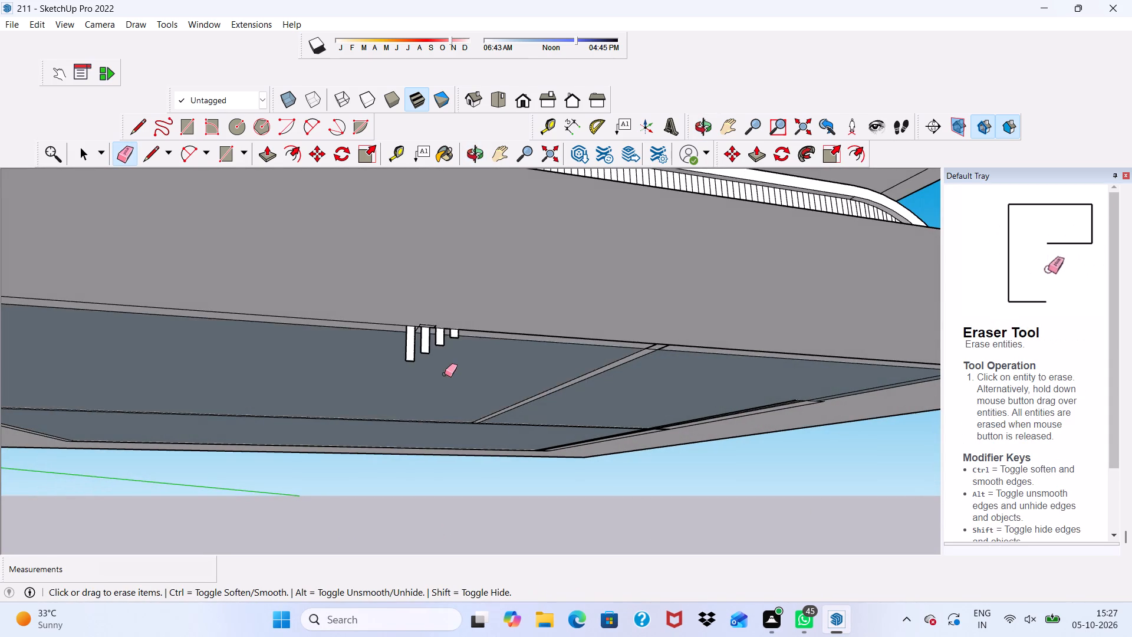
Erase the edges of the four strip ends projecting beneath the floor slab one by one.
scroll(411, 353, "up", 4)
left_click_drag(399, 345, 414, 340)
left_click_drag(422, 336, 432, 336)
left_click_drag(446, 332, 454, 331)
left_click(470, 327)
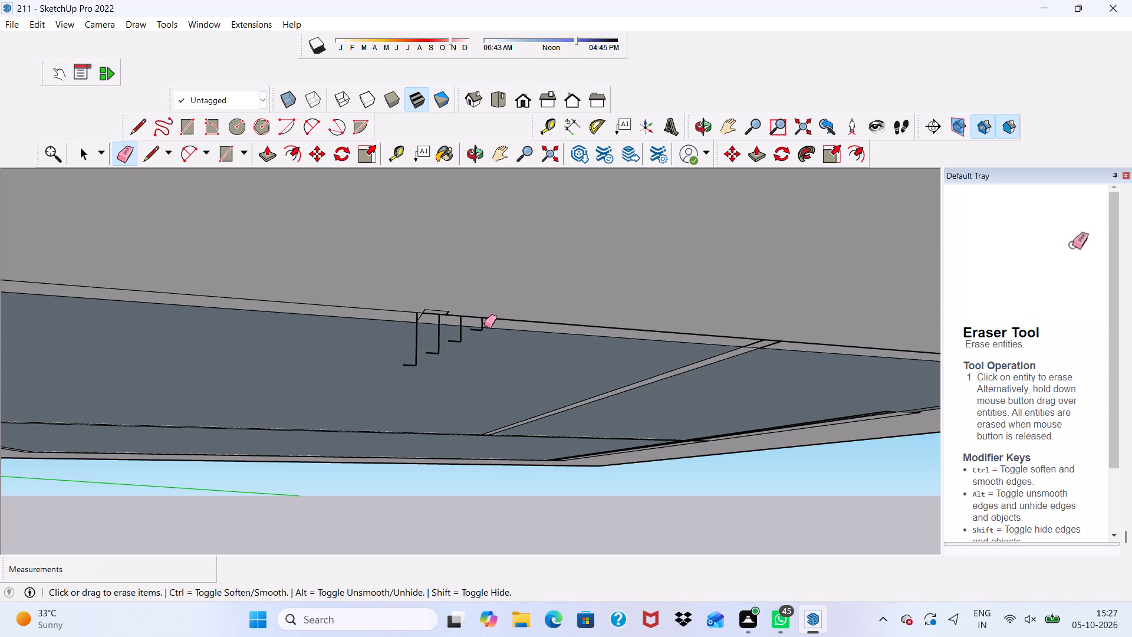
left_click(482, 324)
scroll(481, 329, "up", 6)
scroll(482, 329, "down", 1)
scroll(482, 329, "up", 1)
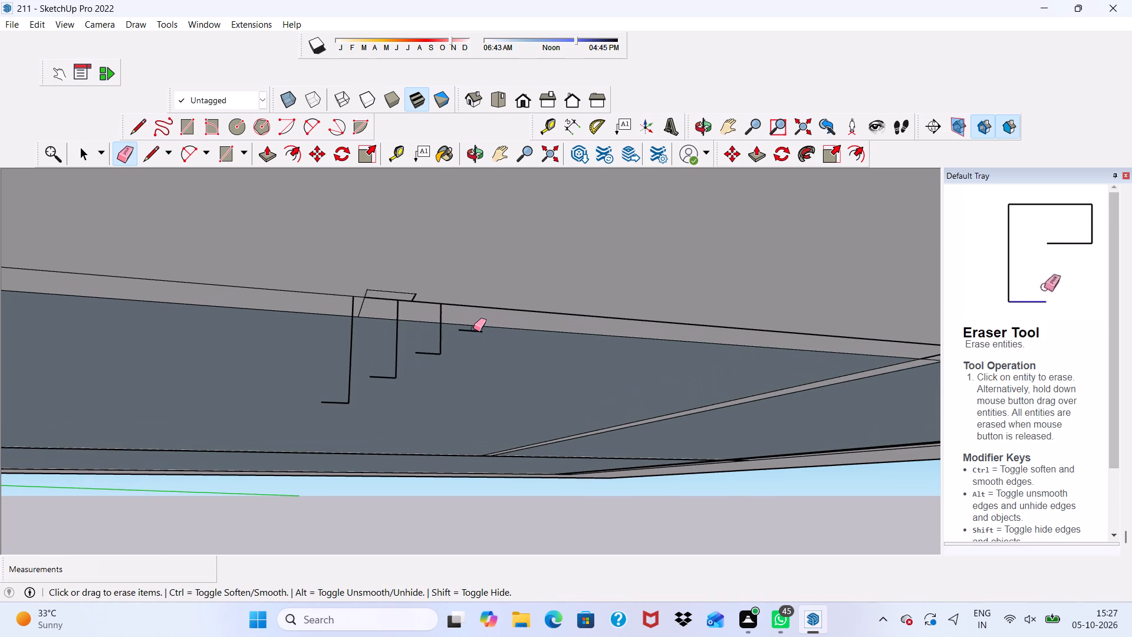
left_click(473, 329)
left_click_drag(439, 344, 449, 338)
left_click_drag(433, 351, 427, 357)
left_click_drag(387, 379, 394, 365)
left_click_drag(400, 358, 394, 362)
left_click(339, 402)
left_click_drag(352, 383, 346, 385)
Erase the tiny strip fragment and the outer side edge of the shortest strip end projecting above the arch's curved border.
scroll(349, 375, "down", 2)
scroll(353, 379, "up", 1)
scroll(355, 379, "down", 3)
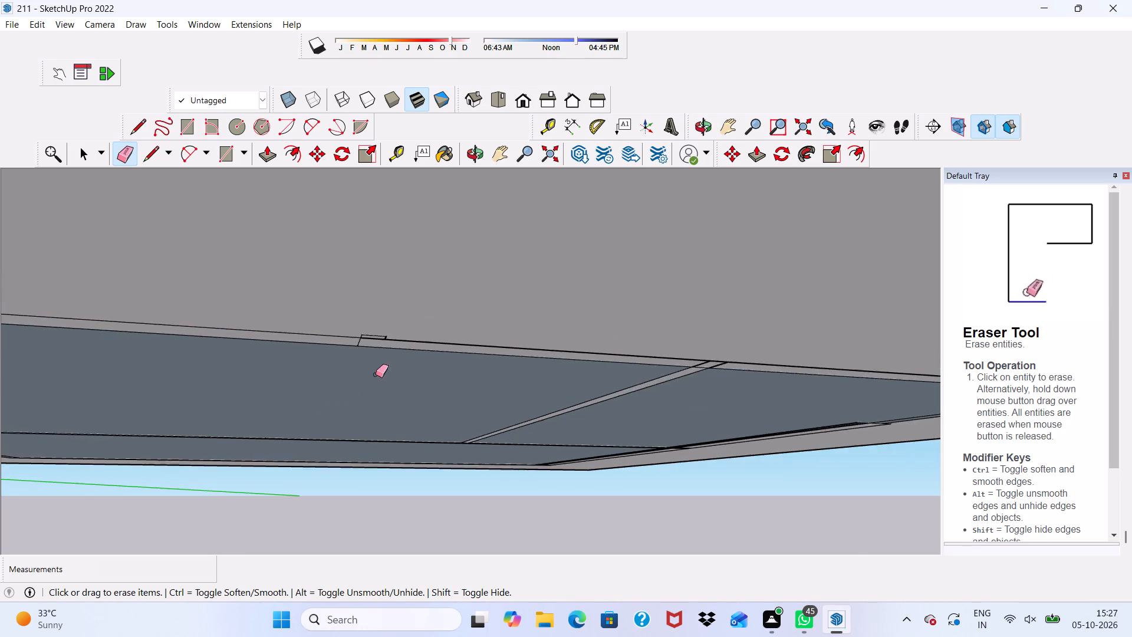
scroll(376, 375, "down", 9)
scroll(410, 340, "up", 1)
scroll(410, 344, "down", 1)
middle_click_drag(410, 354, 449, 460)
scroll(471, 327, "up", 7)
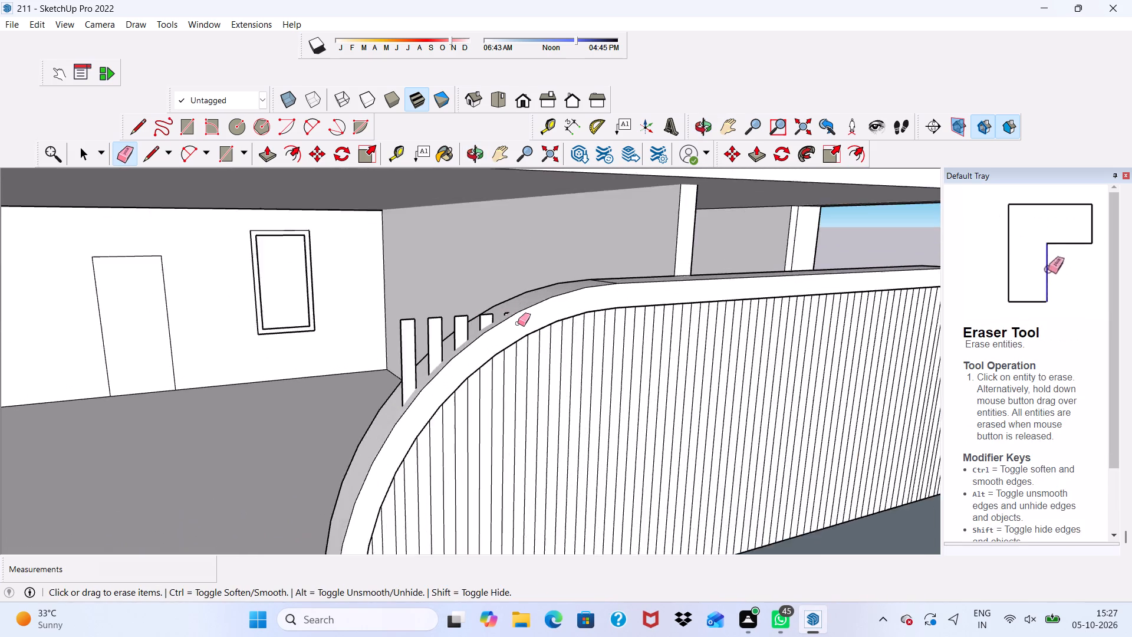
scroll(518, 323, "up", 5)
left_click(506, 310)
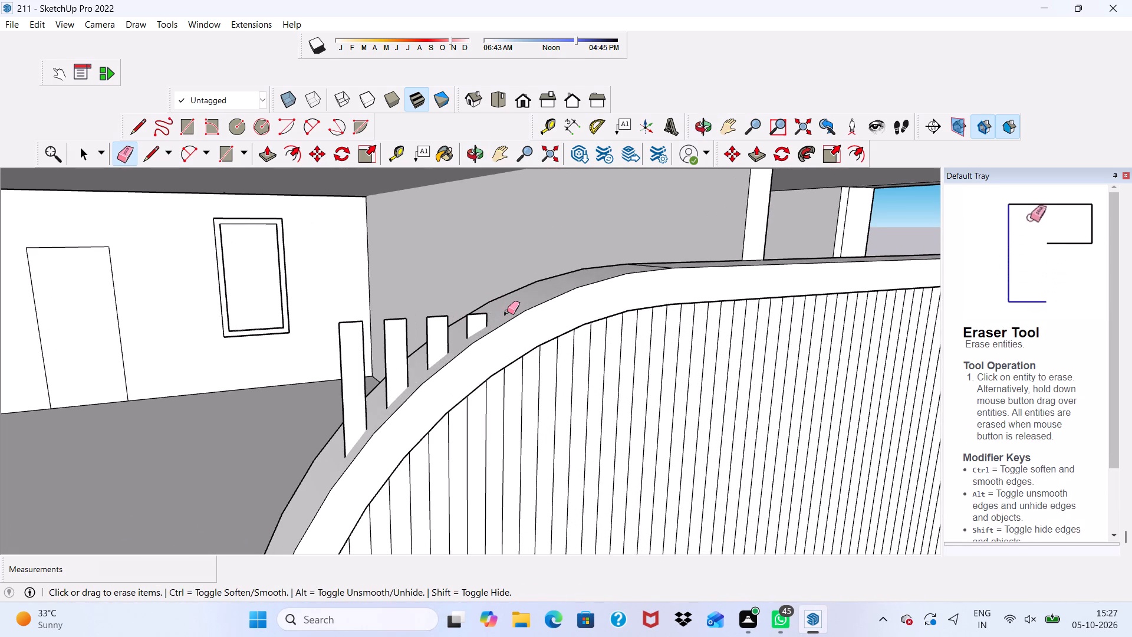
left_click(507, 311)
scroll(519, 304, "up", 3)
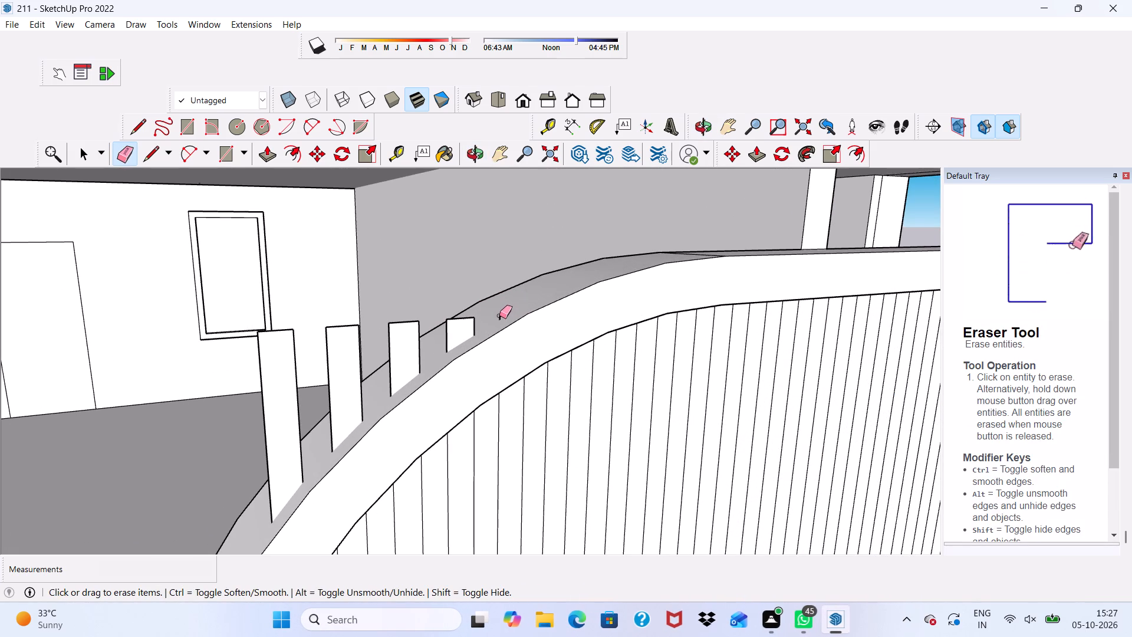
left_click_drag(499, 316, 459, 329)
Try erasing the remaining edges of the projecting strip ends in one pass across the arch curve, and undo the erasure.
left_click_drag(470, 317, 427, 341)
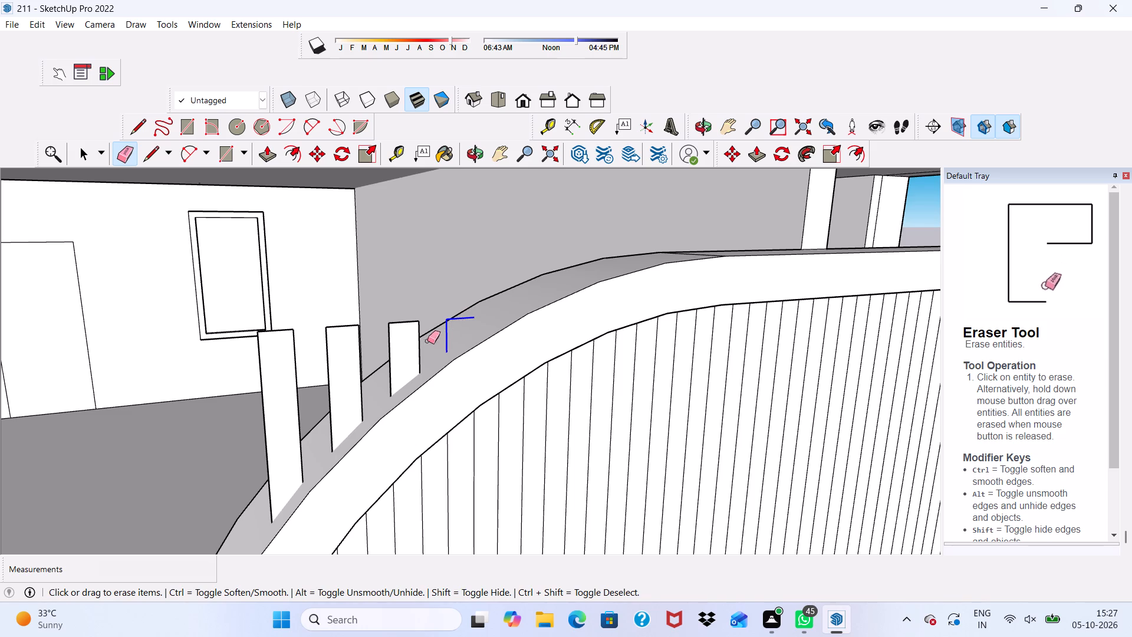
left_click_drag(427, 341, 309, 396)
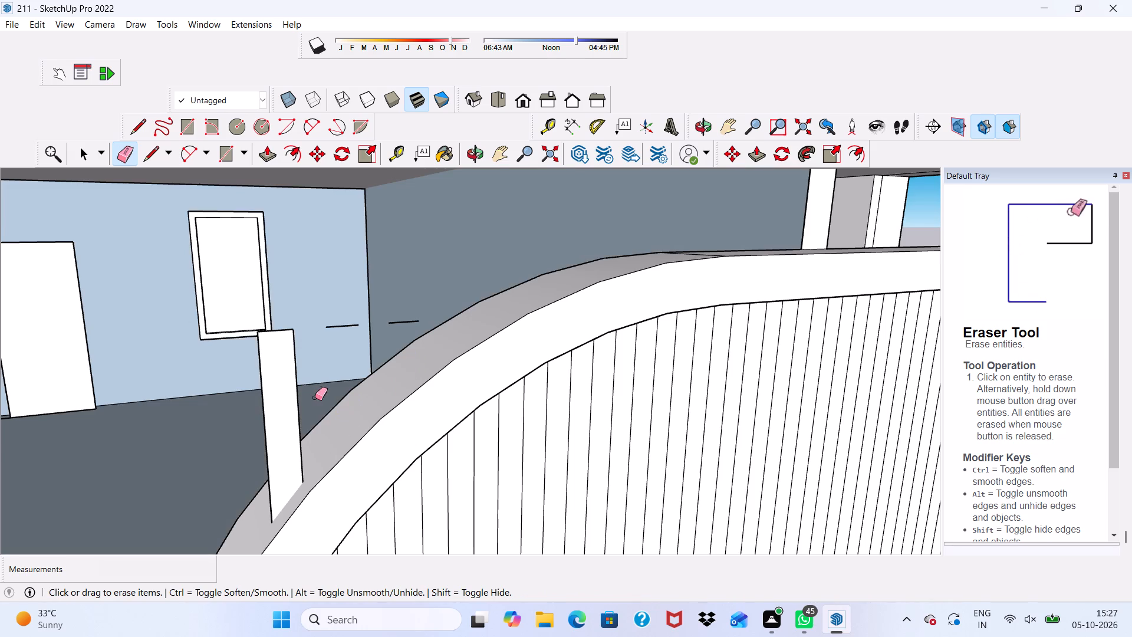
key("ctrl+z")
Erase the side edges of the two tallest projecting strip ends and the third's top edge, undoing strokes that catch the arch border.
scroll(296, 379, "up", 1)
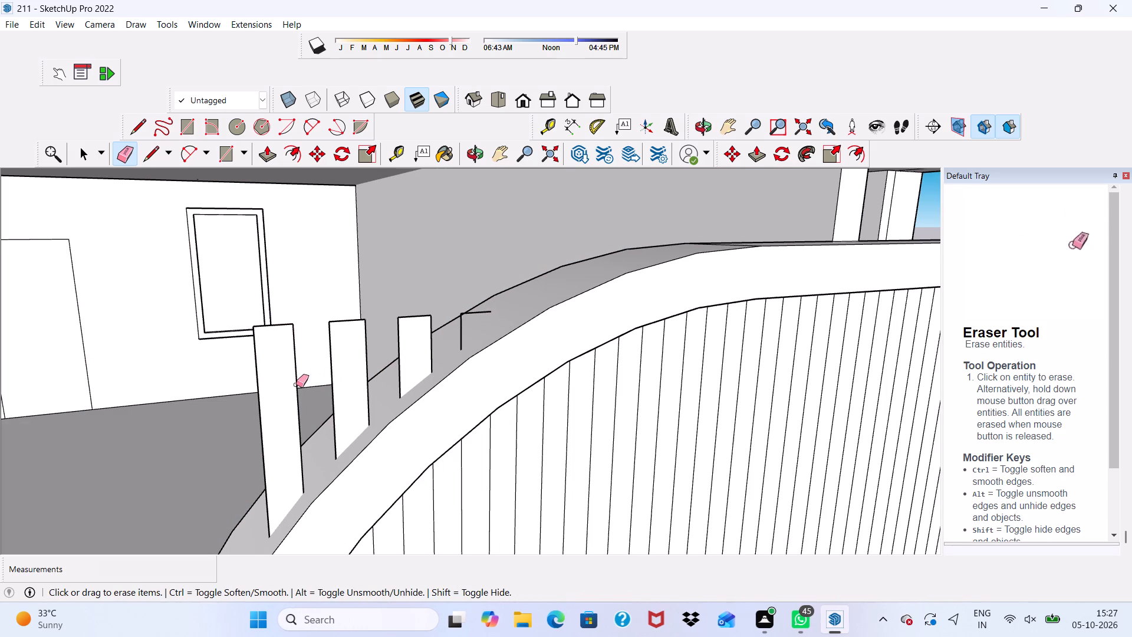
left_click_drag(255, 407, 304, 397)
left_click_drag(327, 381, 377, 367)
left_click_drag(397, 358, 430, 347)
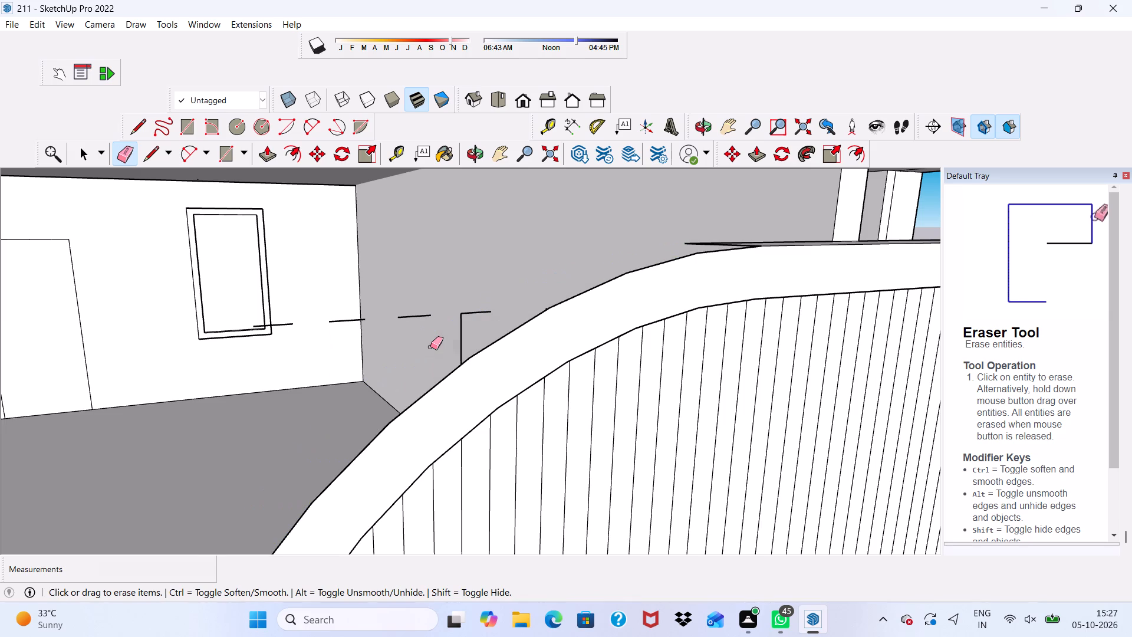
key("ctrl+z")
scroll(414, 347, "up", 3)
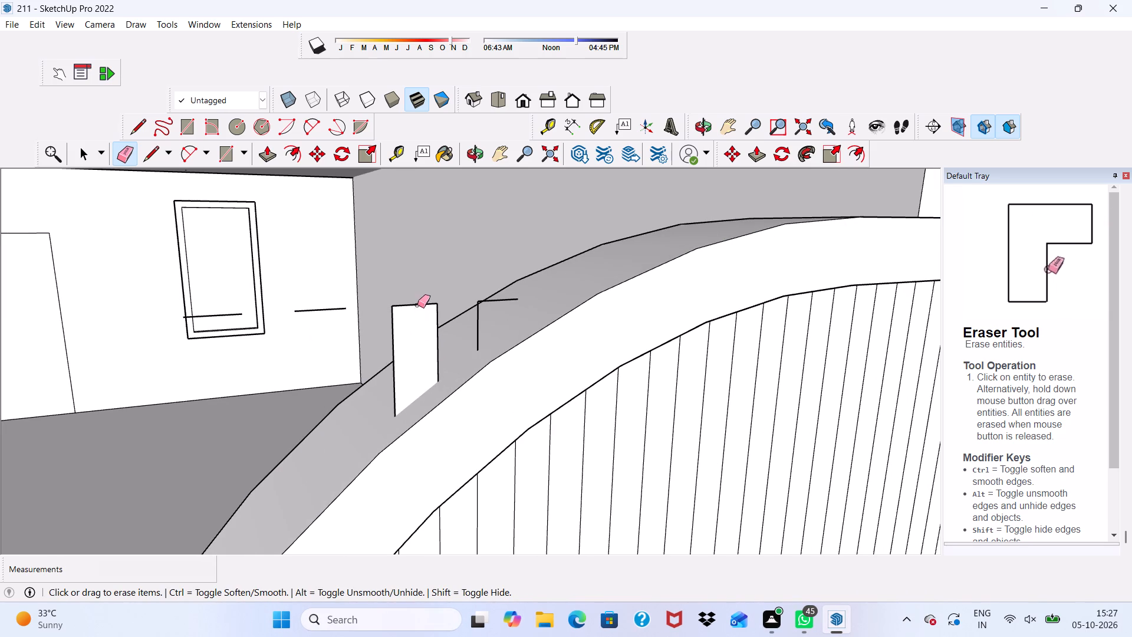
left_click_drag(417, 303, 404, 311)
left_click_drag(388, 351, 388, 357)
left_click_drag(398, 354, 390, 365)
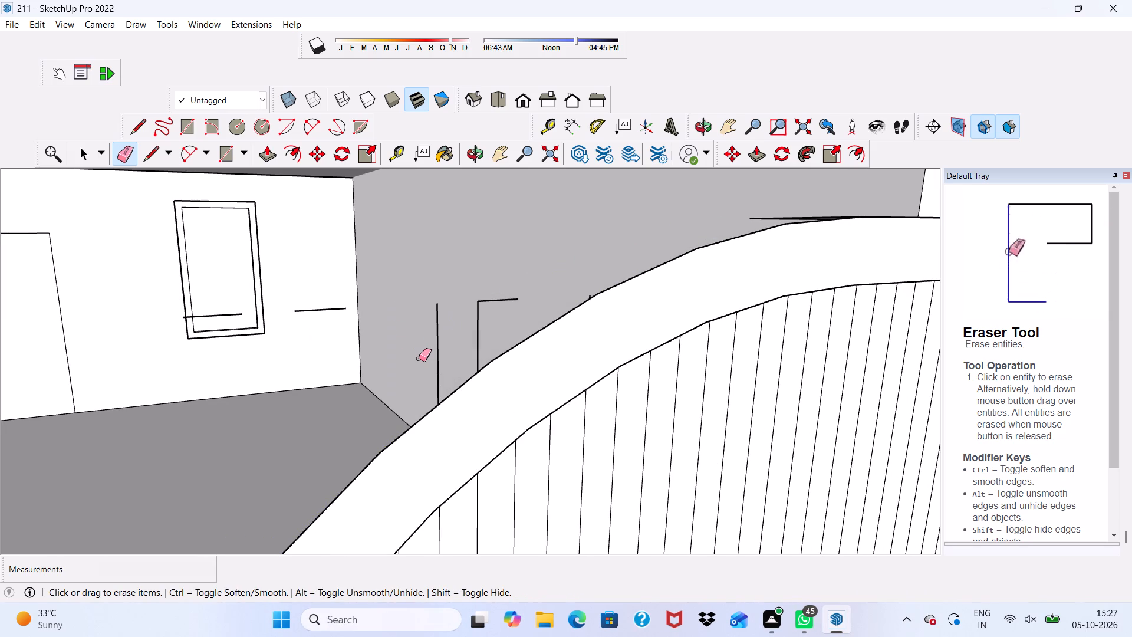
key("ctrl+z")
Erase the remaining upright strip edges crossing the arch's curve and the loose strip-top lines in front of the back wall.
scroll(409, 375, "down", 1)
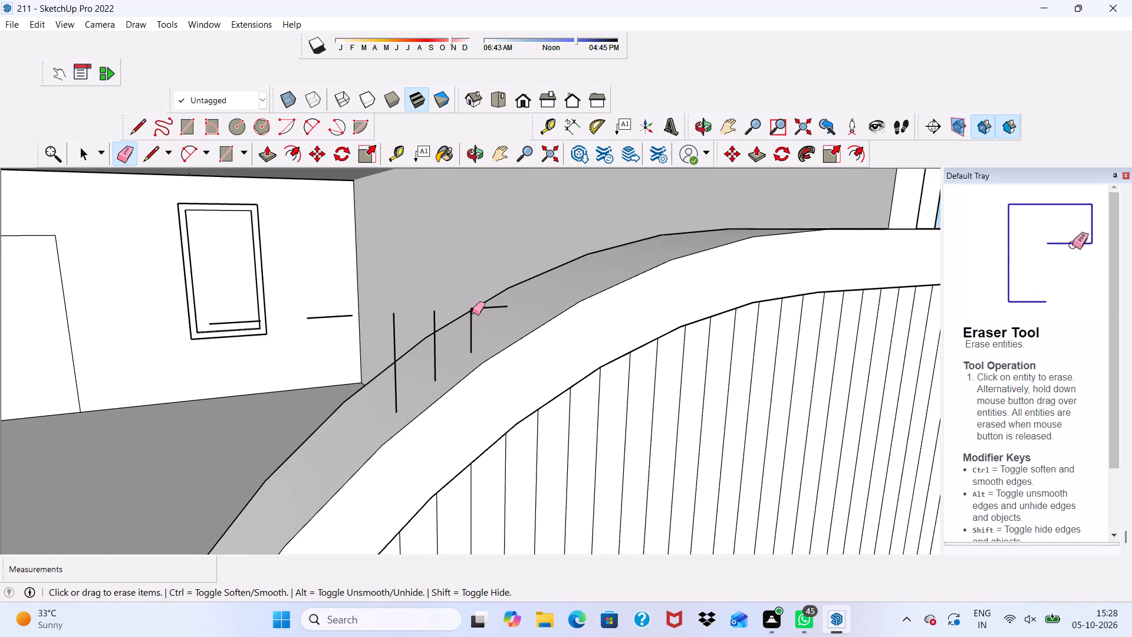
scroll(475, 310, "up", 3)
left_click_drag(489, 308, 489, 314)
left_click(470, 333)
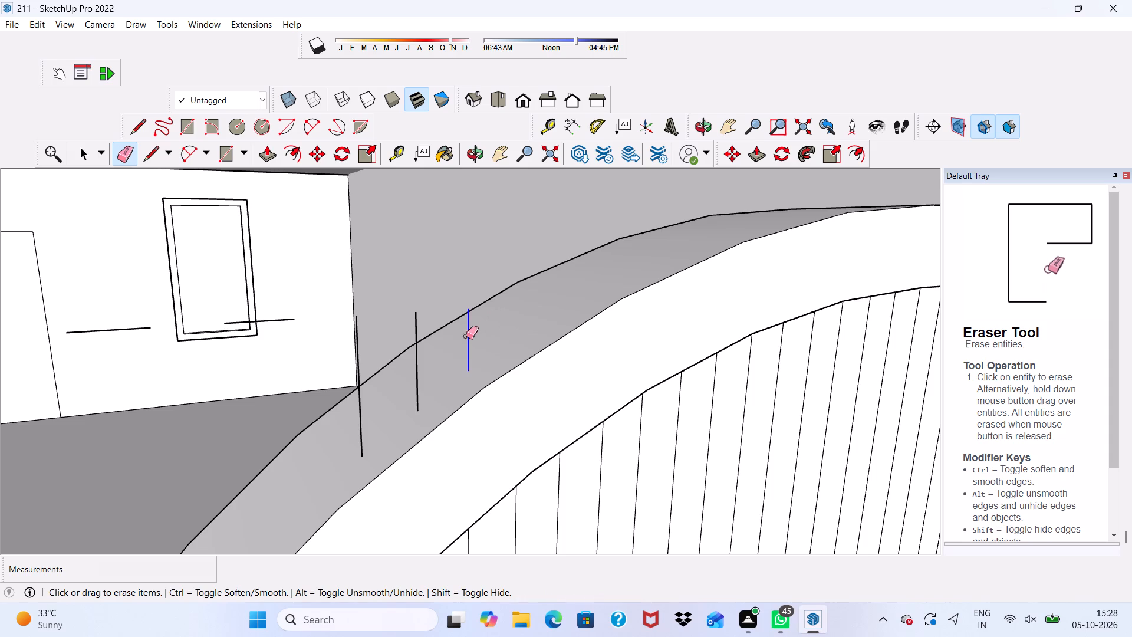
left_click_drag(413, 366, 419, 365)
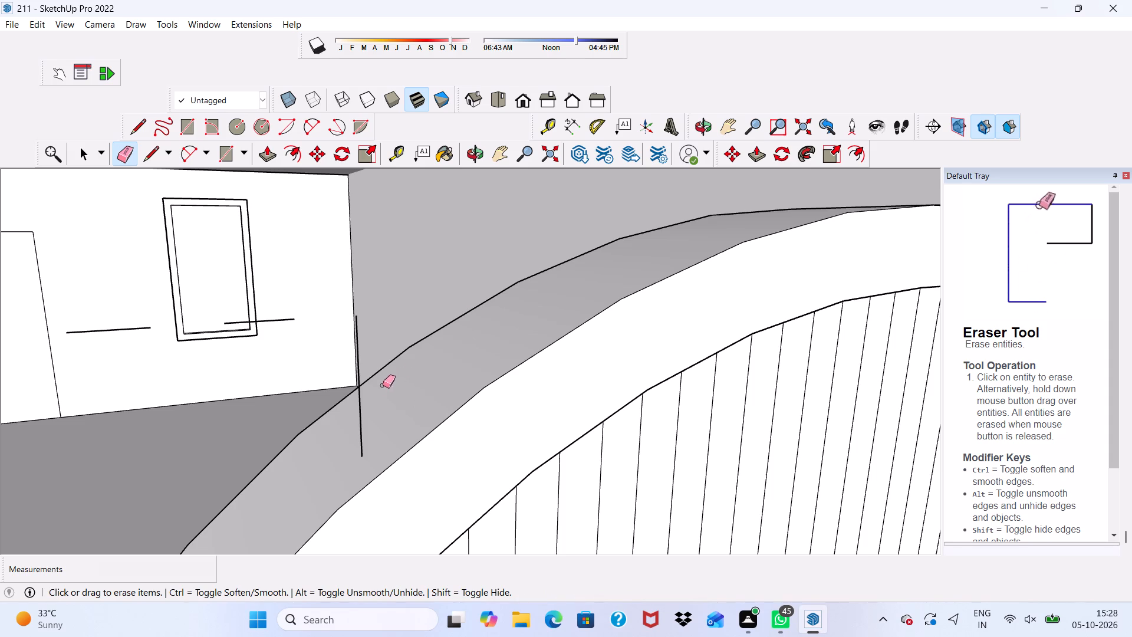
left_click_drag(356, 393, 365, 386)
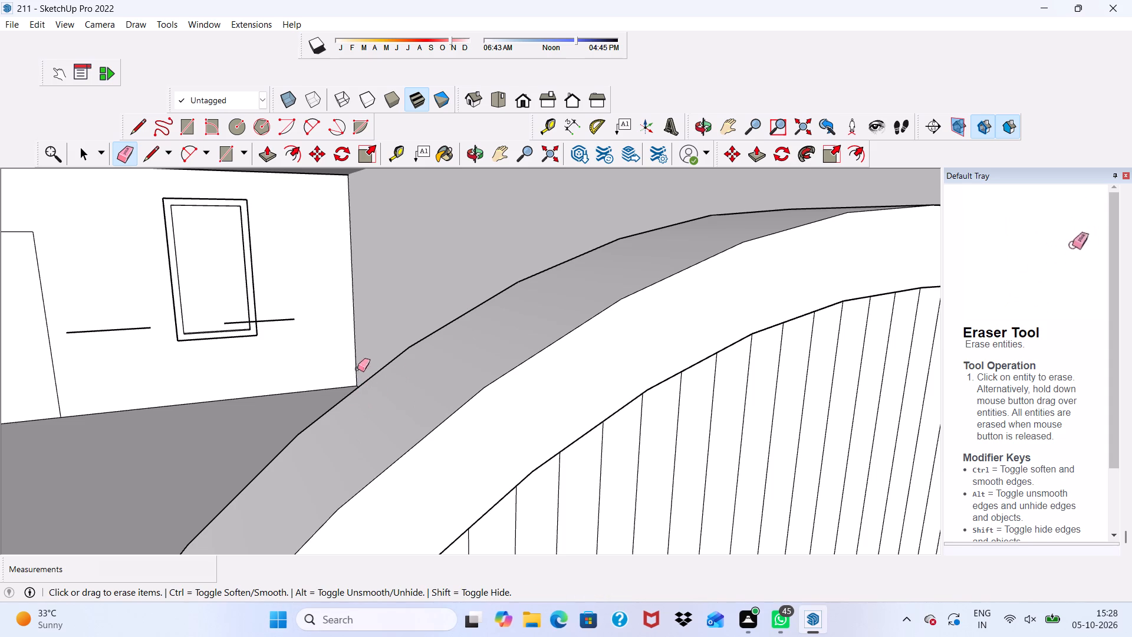
left_click(275, 322)
left_click_drag(124, 326, 123, 327)
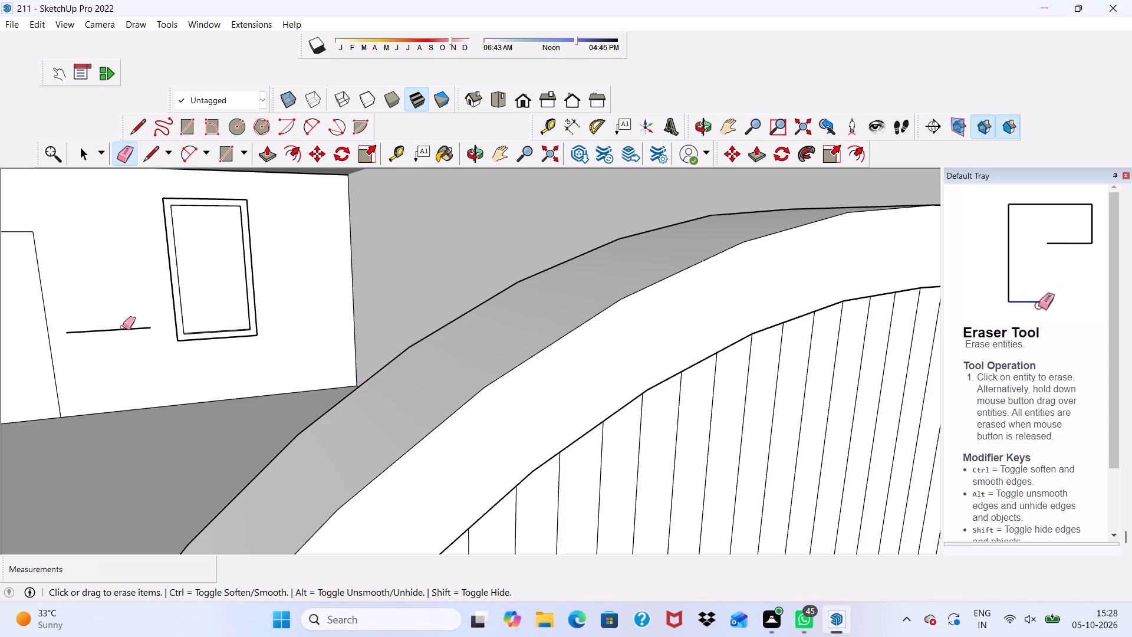
left_click_drag(123, 327, 117, 337)
Erase the tiny strip edge stubs dotted along the outer curved face at the arch's other end.
scroll(116, 343, "down", 3)
scroll(222, 327, "down", 7)
middle_click_drag(310, 404, 222, 455)
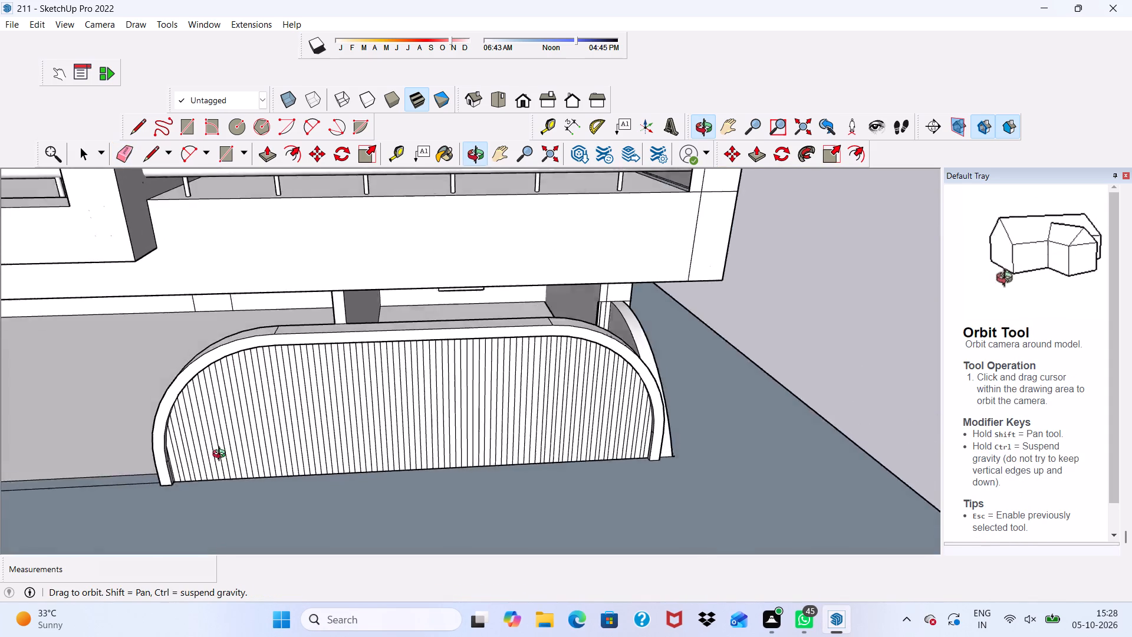
middle_click_drag(222, 455, 0, 428)
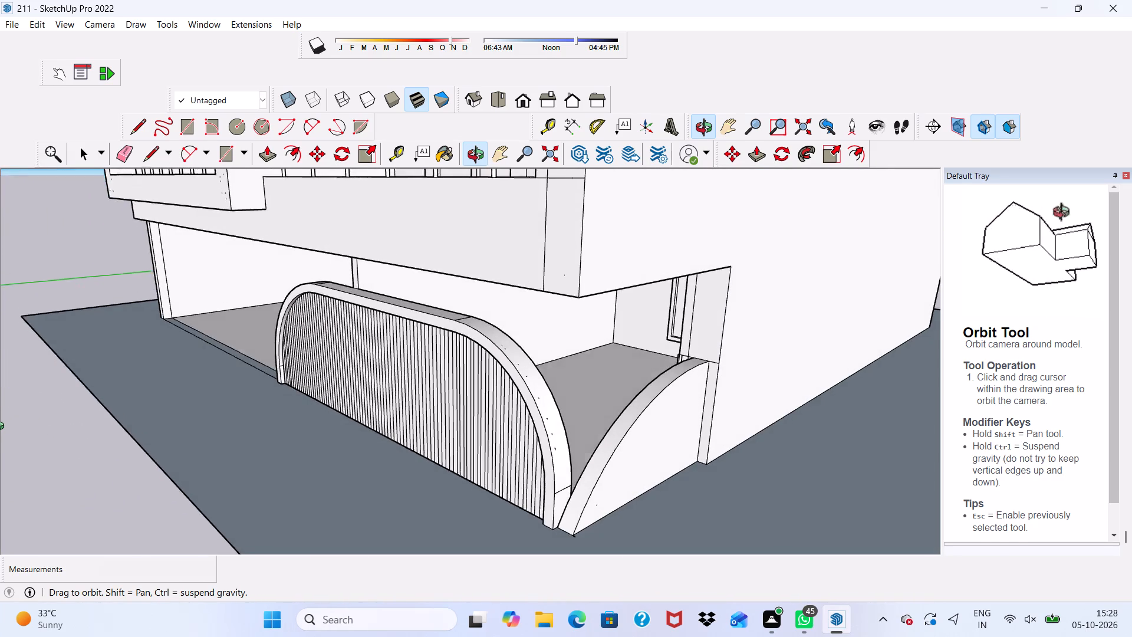
middle_click_drag(0, 428, 0, 431)
scroll(514, 371, "up", 9)
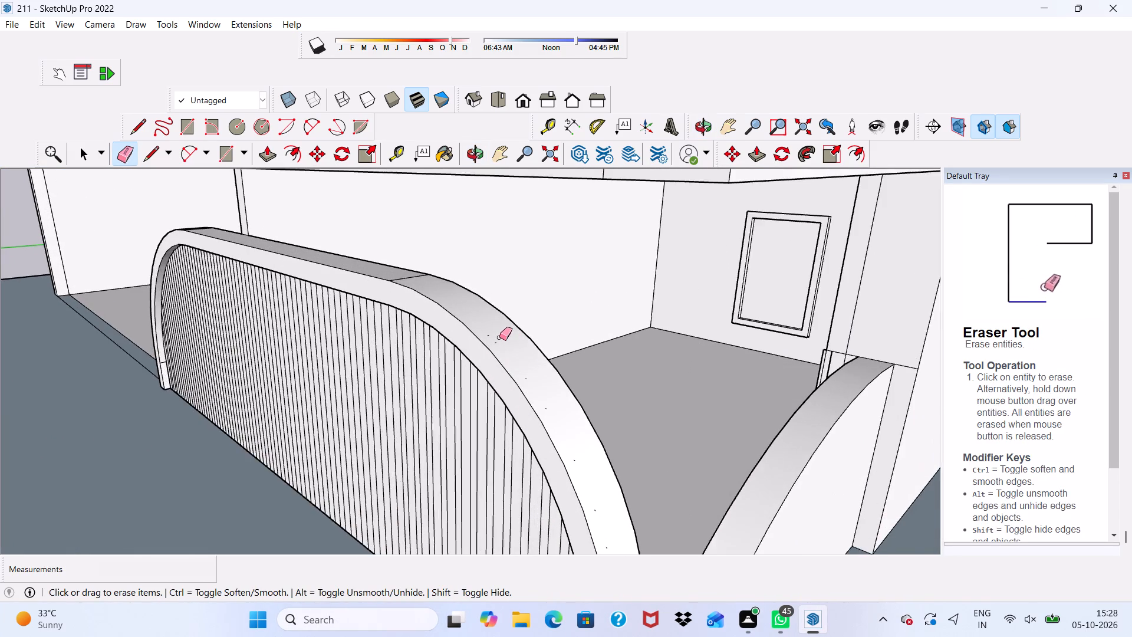
left_click_drag(490, 332, 533, 389)
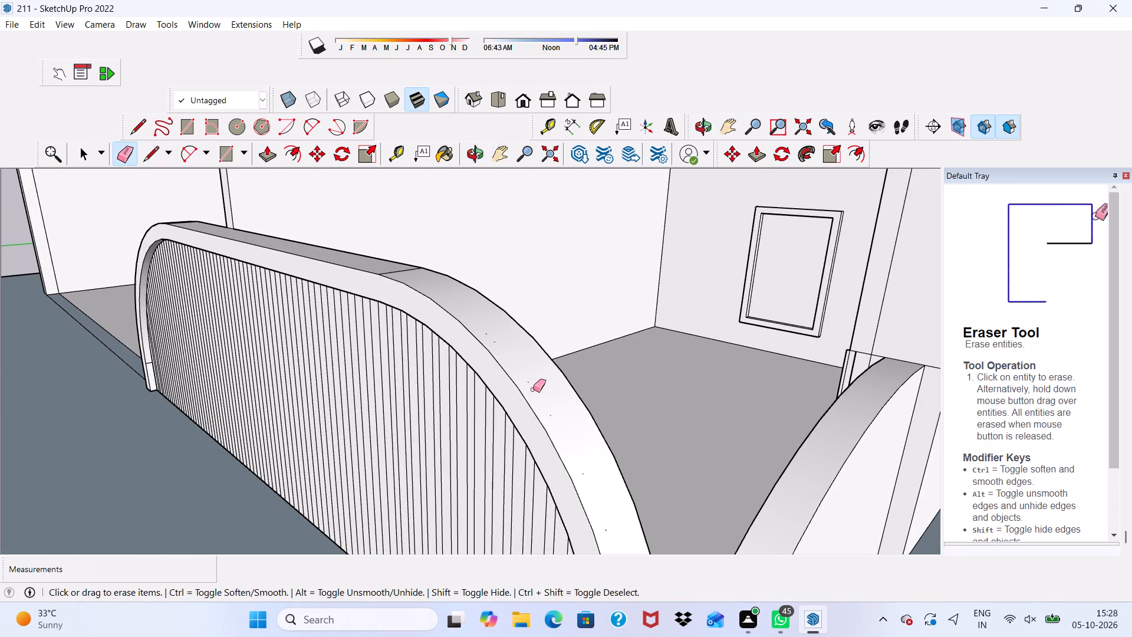
left_click_drag(533, 389, 565, 436)
scroll(509, 379, "up", 4)
left_click_drag(481, 311, 477, 317)
scroll(486, 306, "down", 9)
scroll(558, 474, "up", 2)
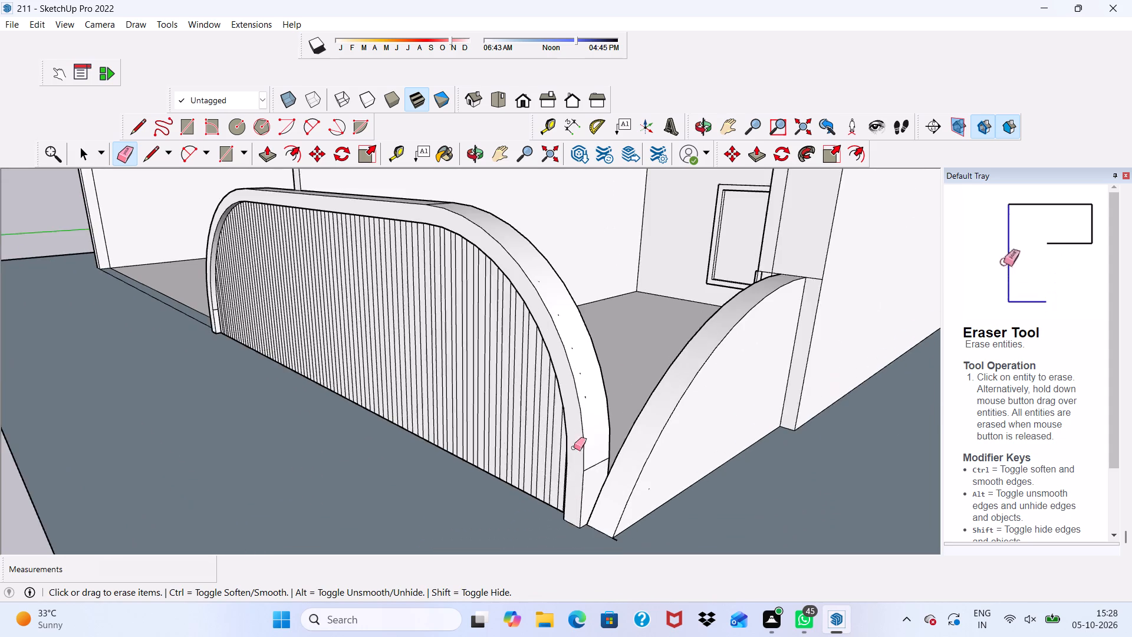
scroll(574, 448, "up", 4)
left_click(585, 399)
left_click_drag(571, 363, 544, 292)
scroll(552, 283, "up", 3)
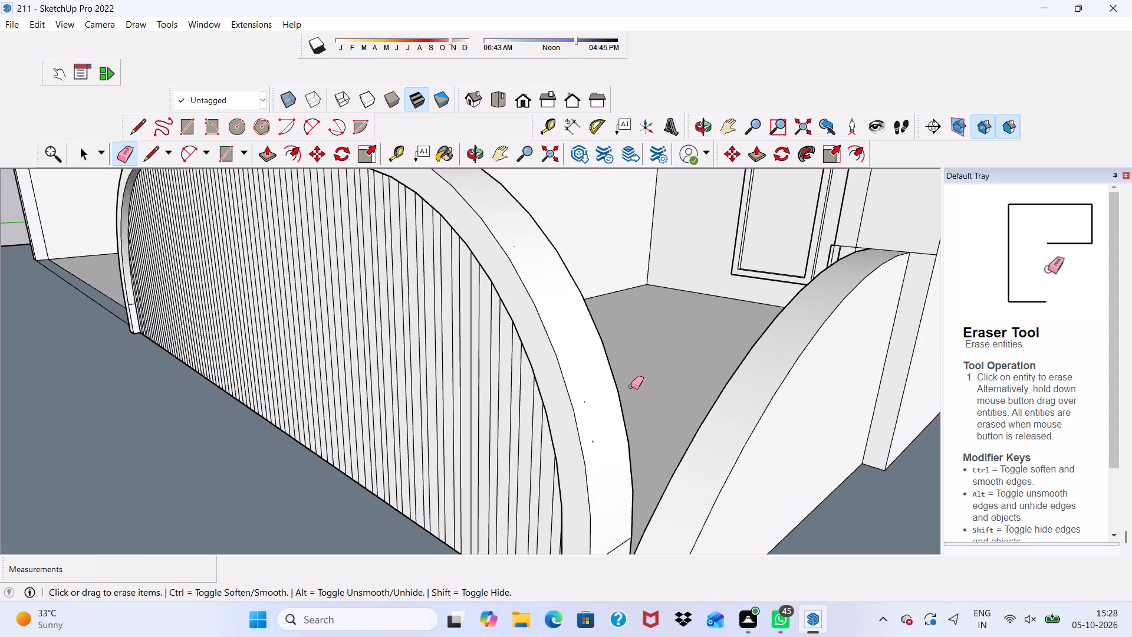
left_click_drag(579, 393, 594, 443)
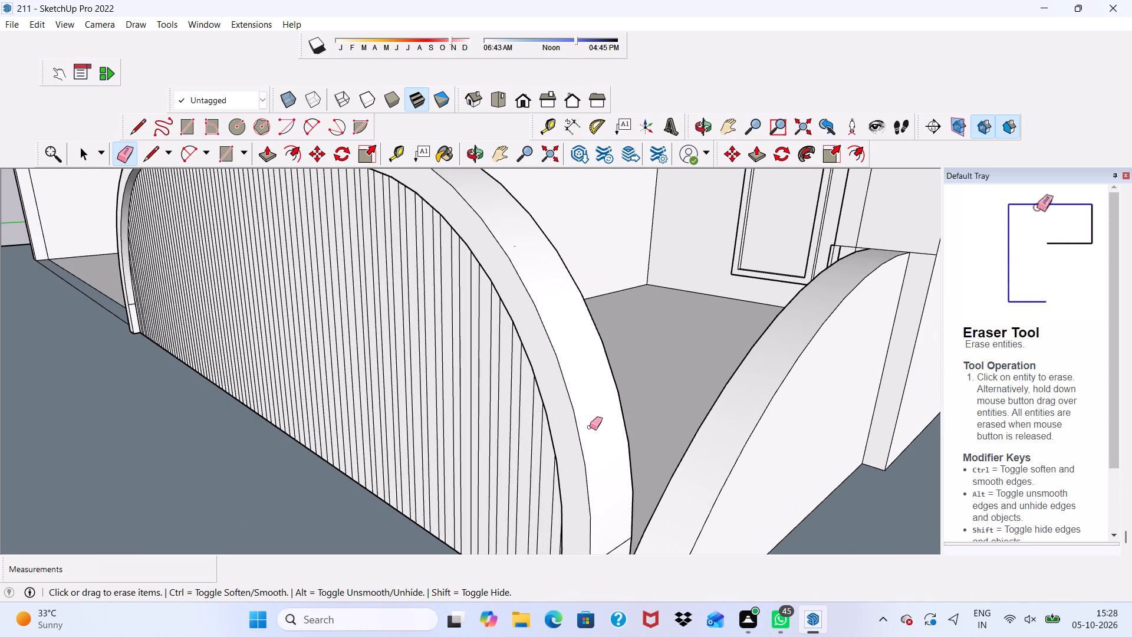
scroll(584, 403, "up", 3)
Examine the arched strip panel and the ground-floor front from several angles for leftover strip pieces.
scroll(604, 411, "down", 8)
scroll(537, 398, "down", 3)
scroll(537, 398, "up", 1)
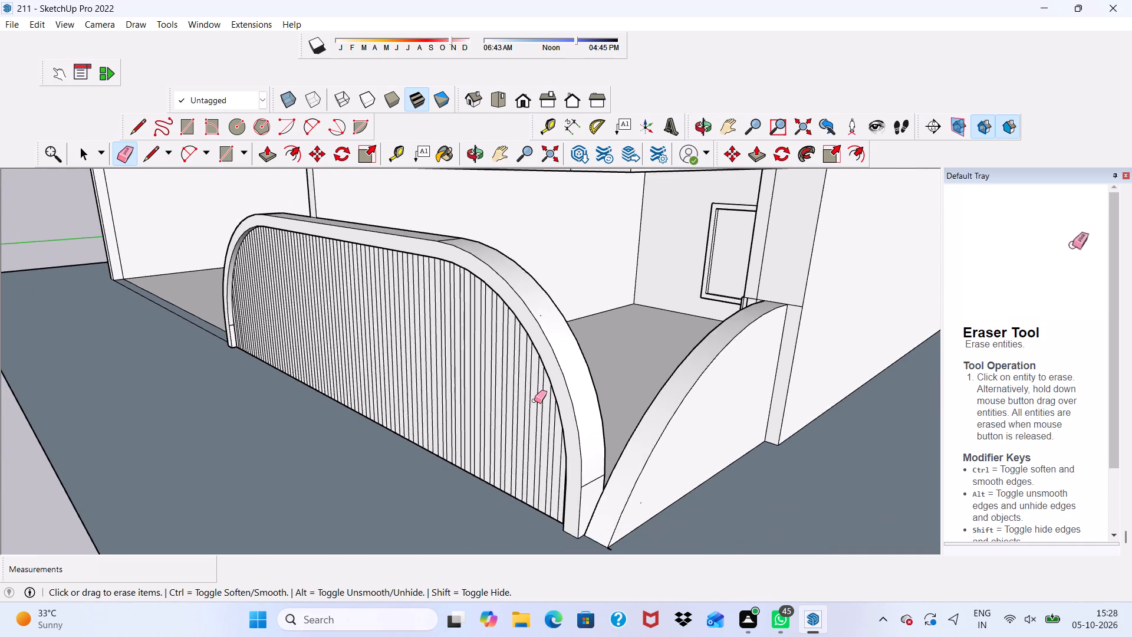
middle_click_drag(534, 400, 703, 392)
scroll(565, 389, "down", 1)
scroll(563, 405, "up", 1)
scroll(562, 415, "down", 6)
scroll(535, 409, "up", 1)
scroll(532, 418, "down", 2)
middle_click_drag(531, 429, 570, 410)
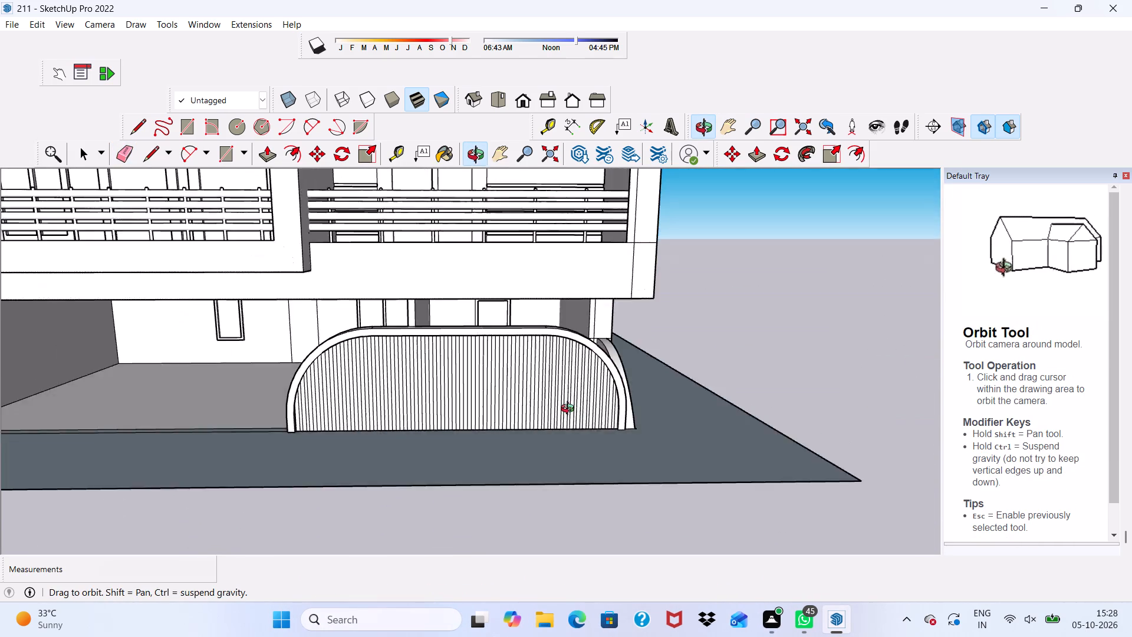
middle_click_drag(570, 410, 605, 360)
scroll(605, 360, "up", 3)
key("space")
scroll(507, 364, "down", 1)
scroll(507, 365, "up", 1)
scroll(528, 372, "down", 5)
scroll(540, 222, "up", 1)
scroll(544, 239, "down", 8)
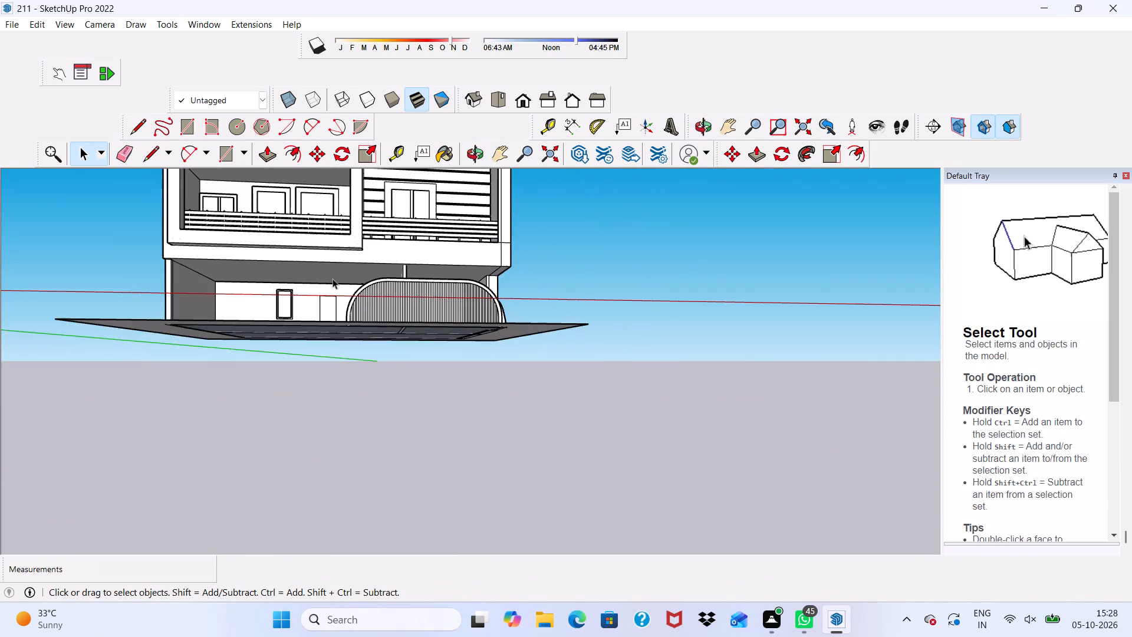
middle_click_drag(328, 275, 289, 287)
middle_click_drag(301, 284, 326, 278)
middle_click(326, 277)
scroll(326, 277, "up", 4)
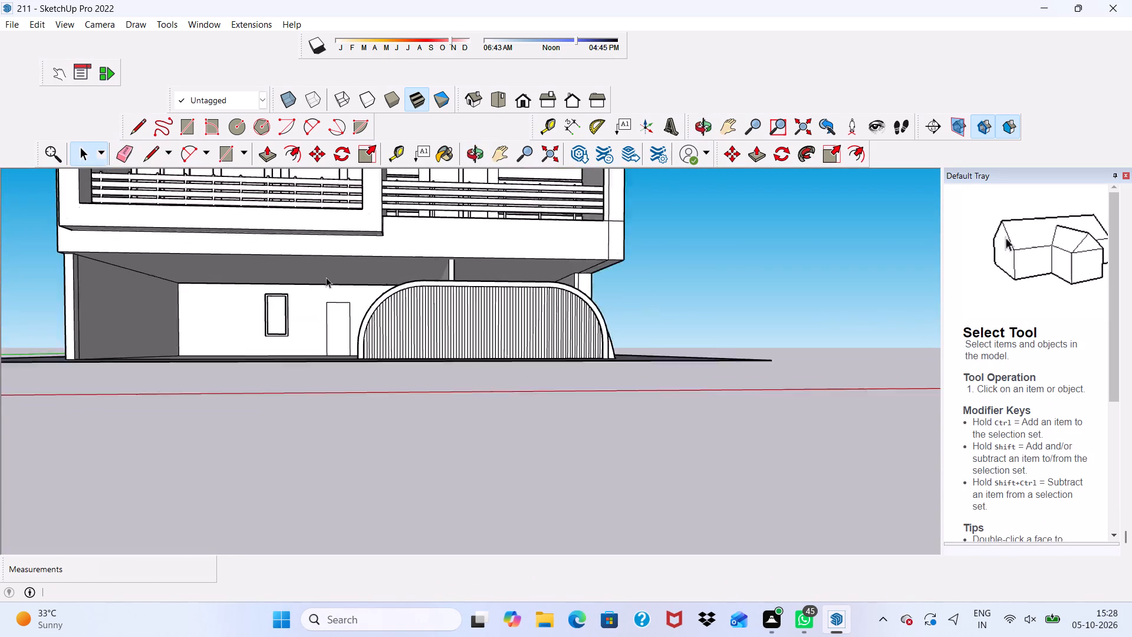
scroll(326, 277, "up", 1)
scroll(455, 307, "up", 5)
scroll(407, 295, "down", 5)
scroll(443, 290, "up", 1)
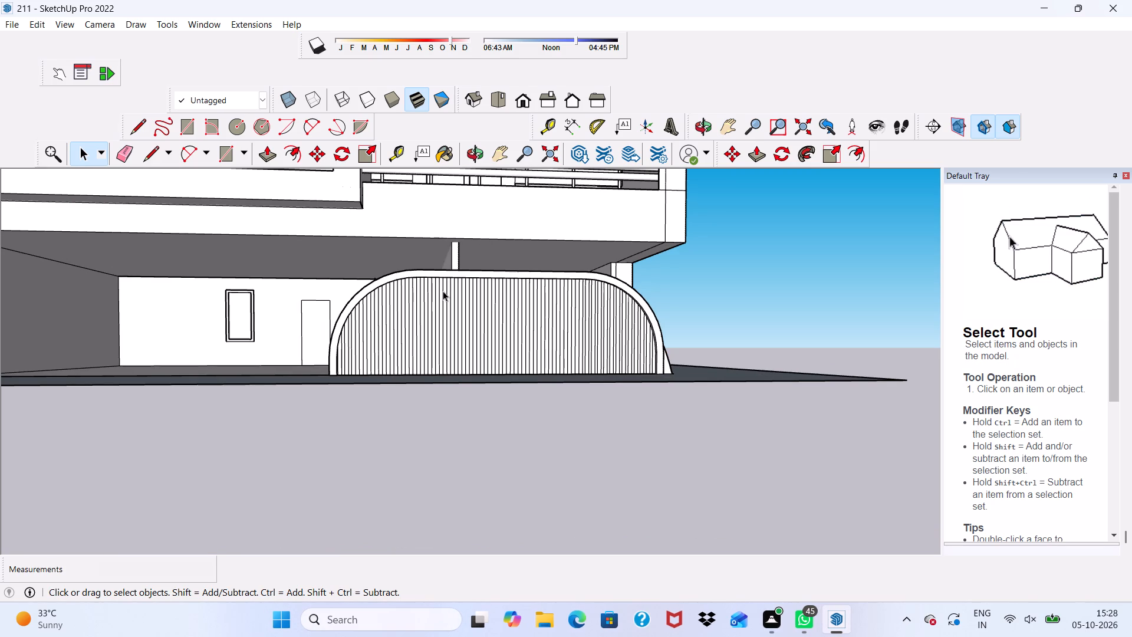
middle_click_drag(362, 317, 338, 467)
scroll(302, 391, "up", 4)
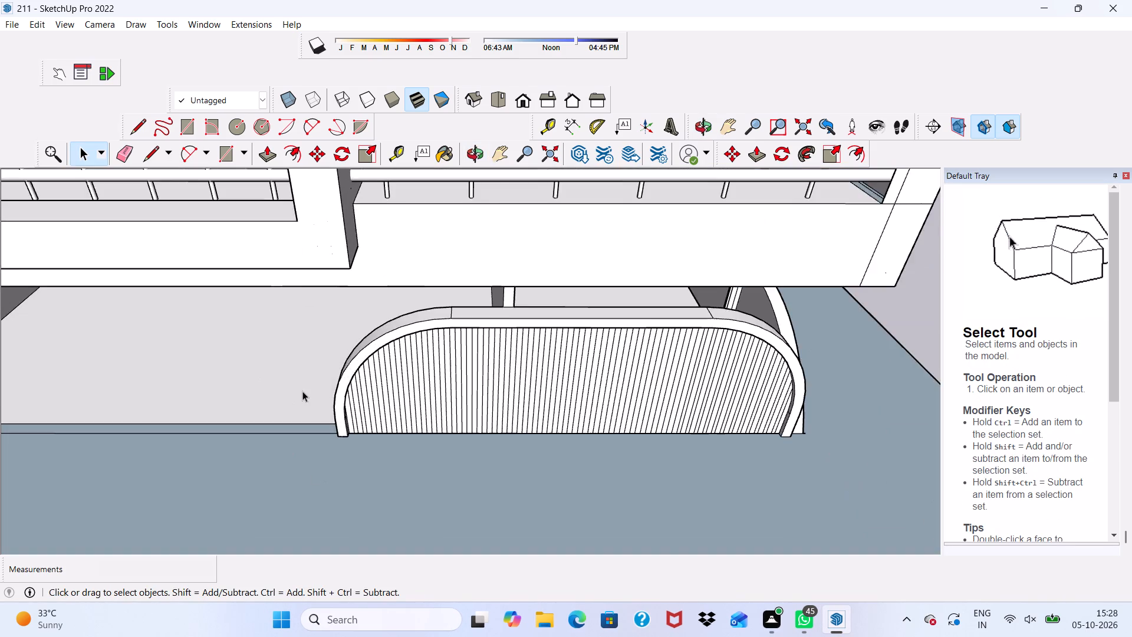
scroll(291, 373, "down", 2)
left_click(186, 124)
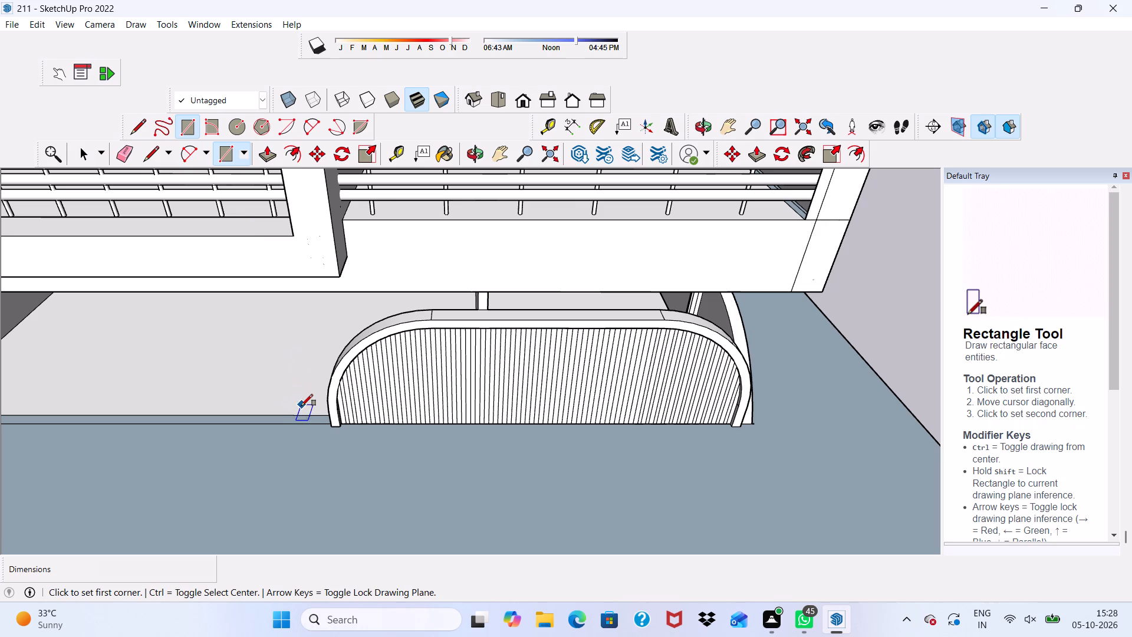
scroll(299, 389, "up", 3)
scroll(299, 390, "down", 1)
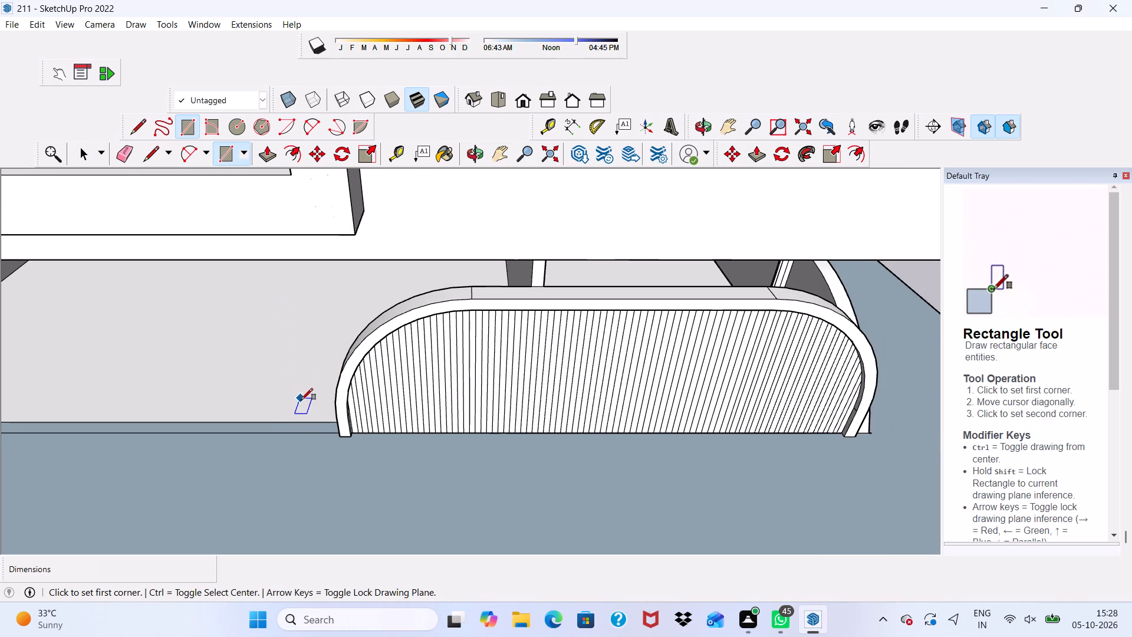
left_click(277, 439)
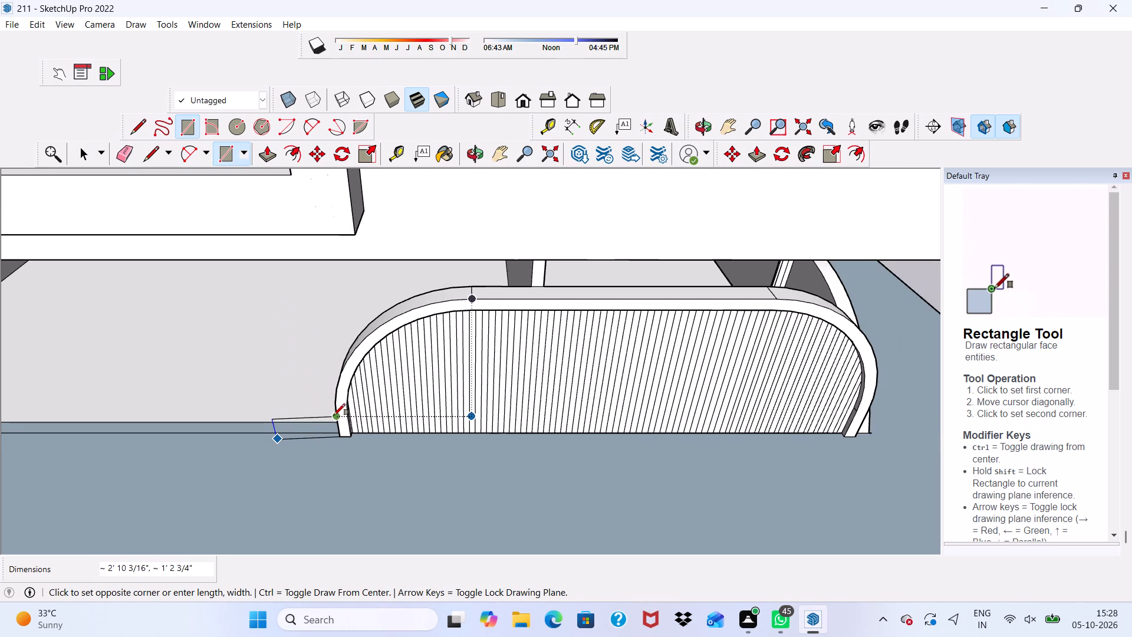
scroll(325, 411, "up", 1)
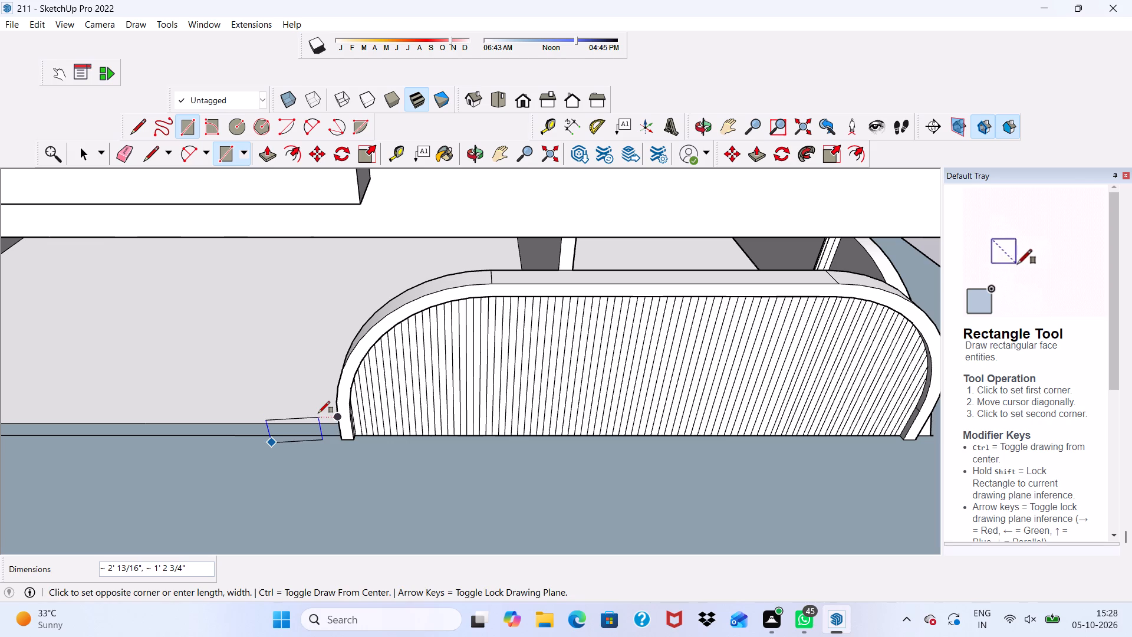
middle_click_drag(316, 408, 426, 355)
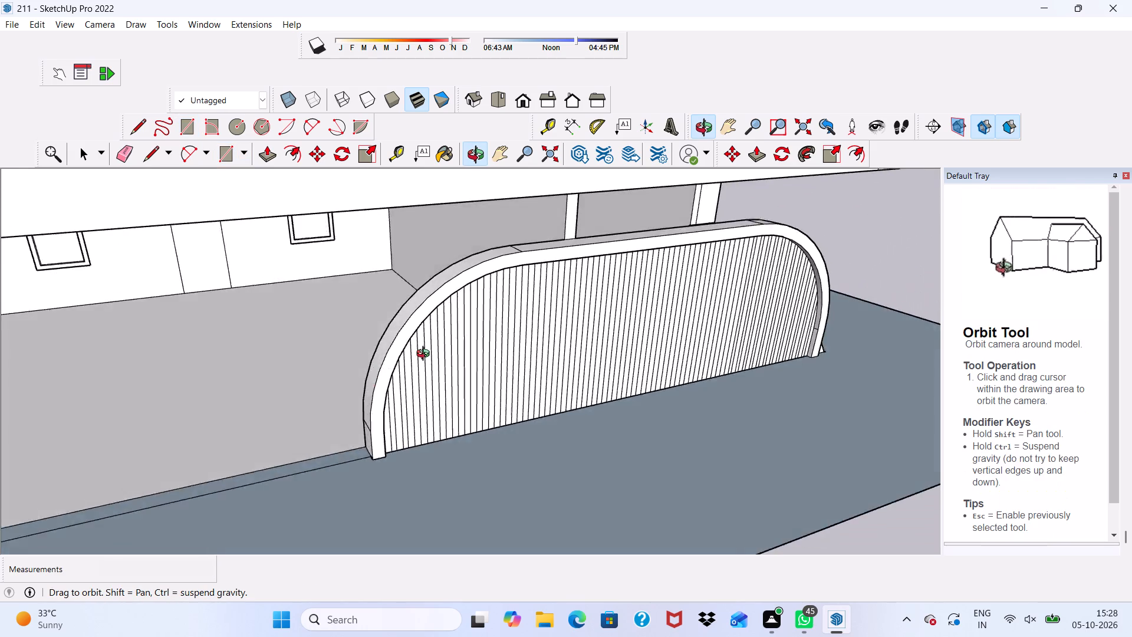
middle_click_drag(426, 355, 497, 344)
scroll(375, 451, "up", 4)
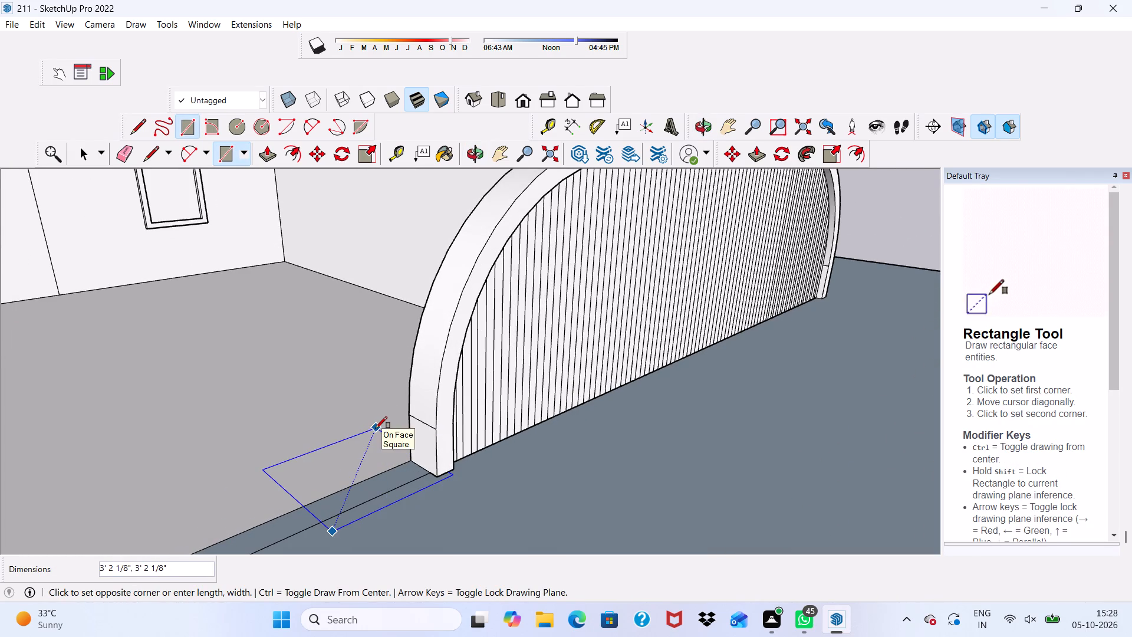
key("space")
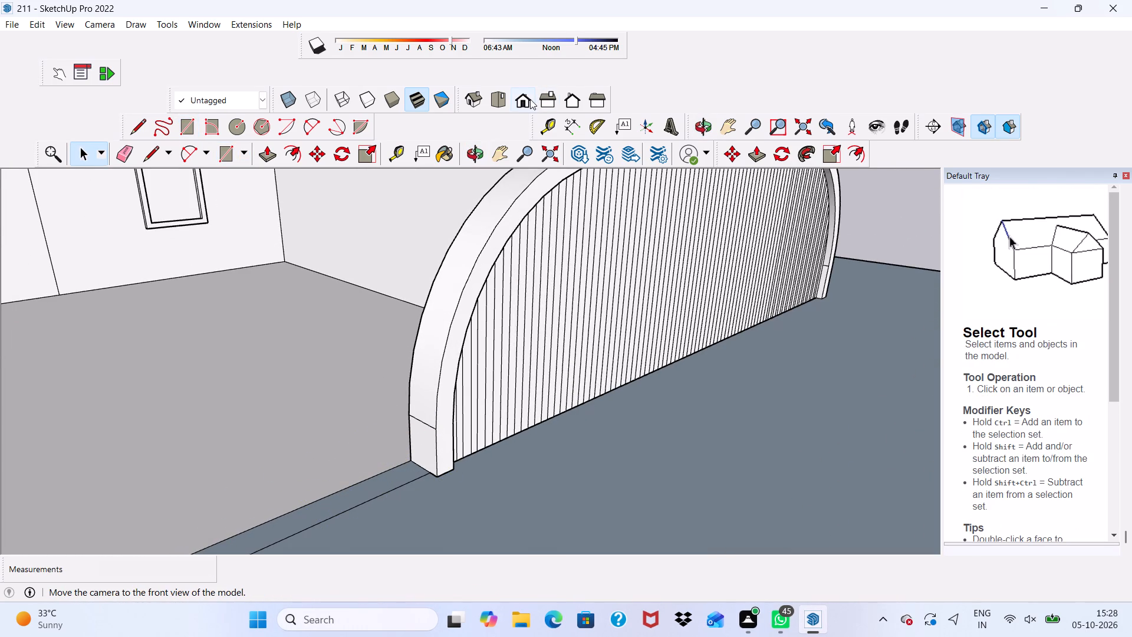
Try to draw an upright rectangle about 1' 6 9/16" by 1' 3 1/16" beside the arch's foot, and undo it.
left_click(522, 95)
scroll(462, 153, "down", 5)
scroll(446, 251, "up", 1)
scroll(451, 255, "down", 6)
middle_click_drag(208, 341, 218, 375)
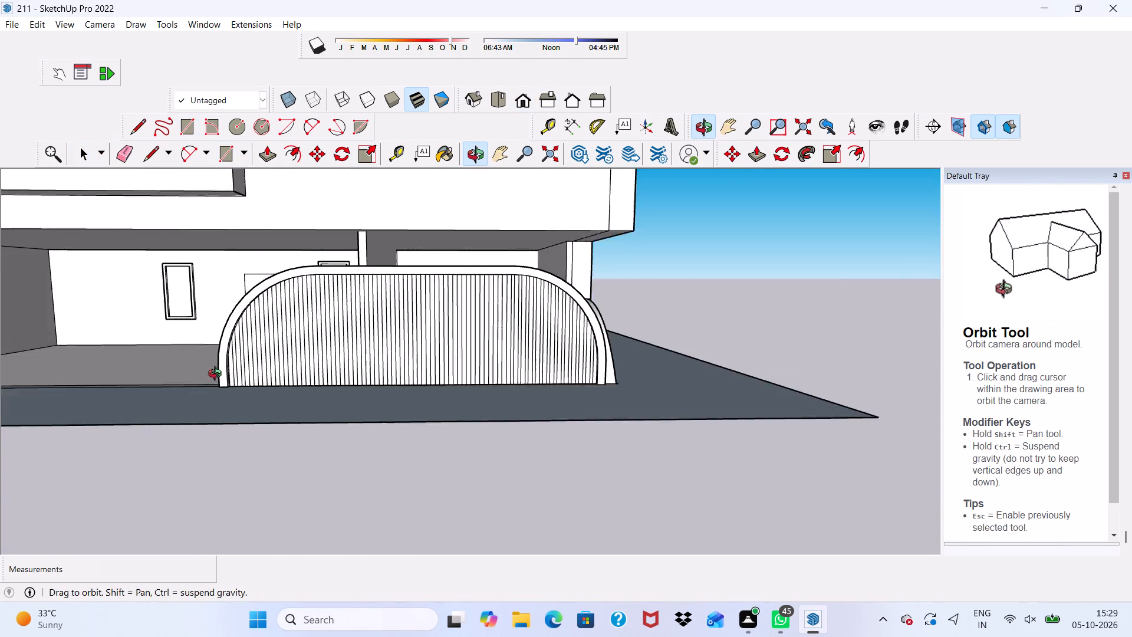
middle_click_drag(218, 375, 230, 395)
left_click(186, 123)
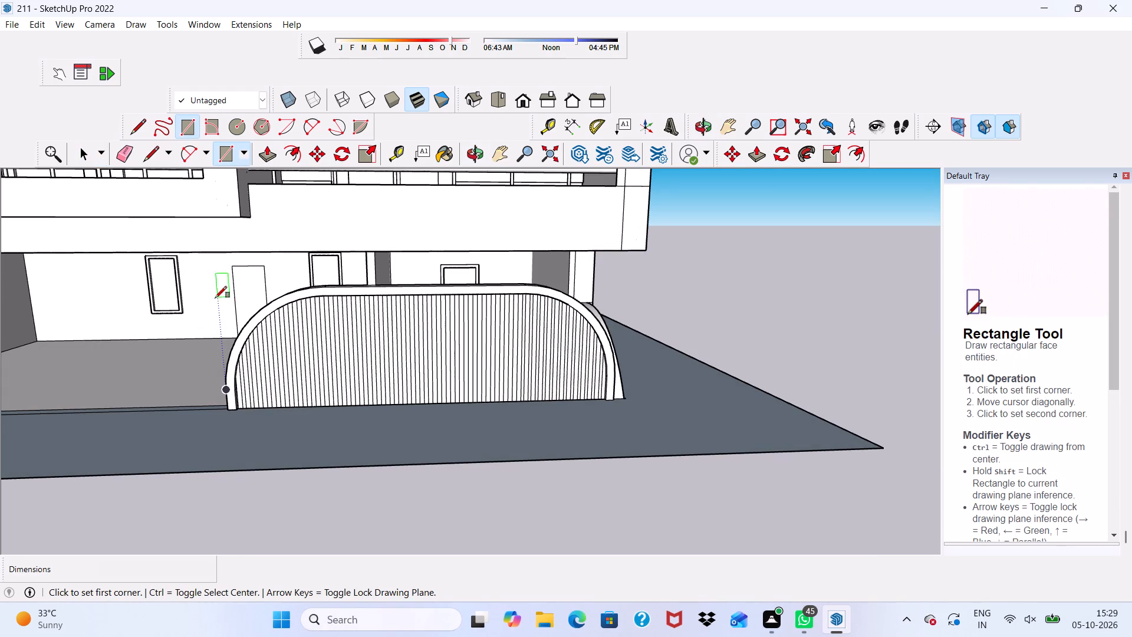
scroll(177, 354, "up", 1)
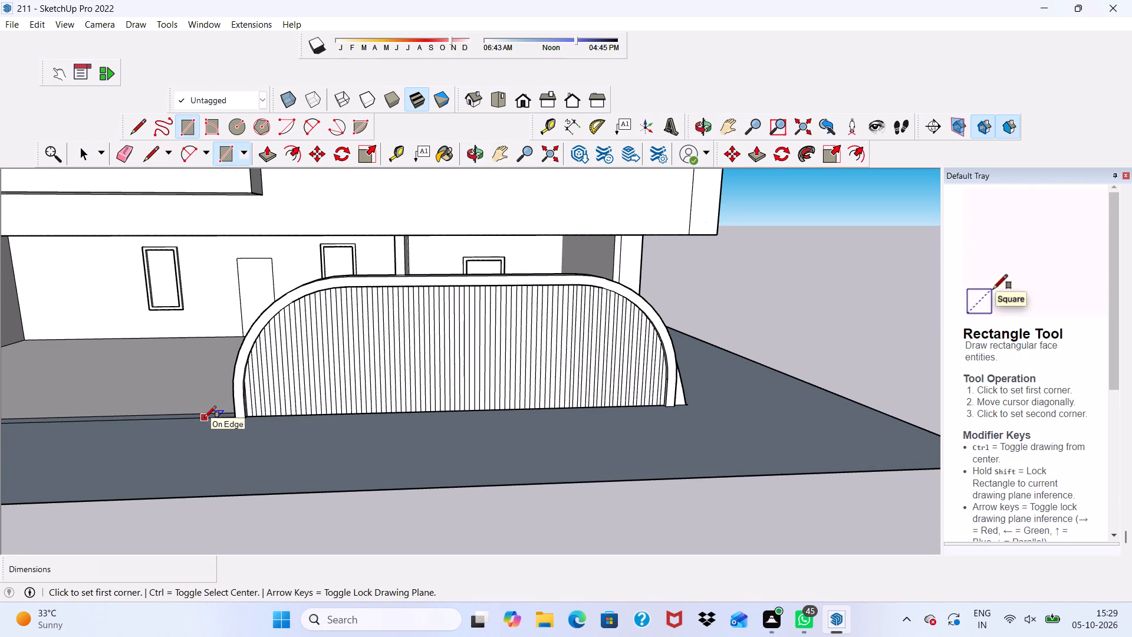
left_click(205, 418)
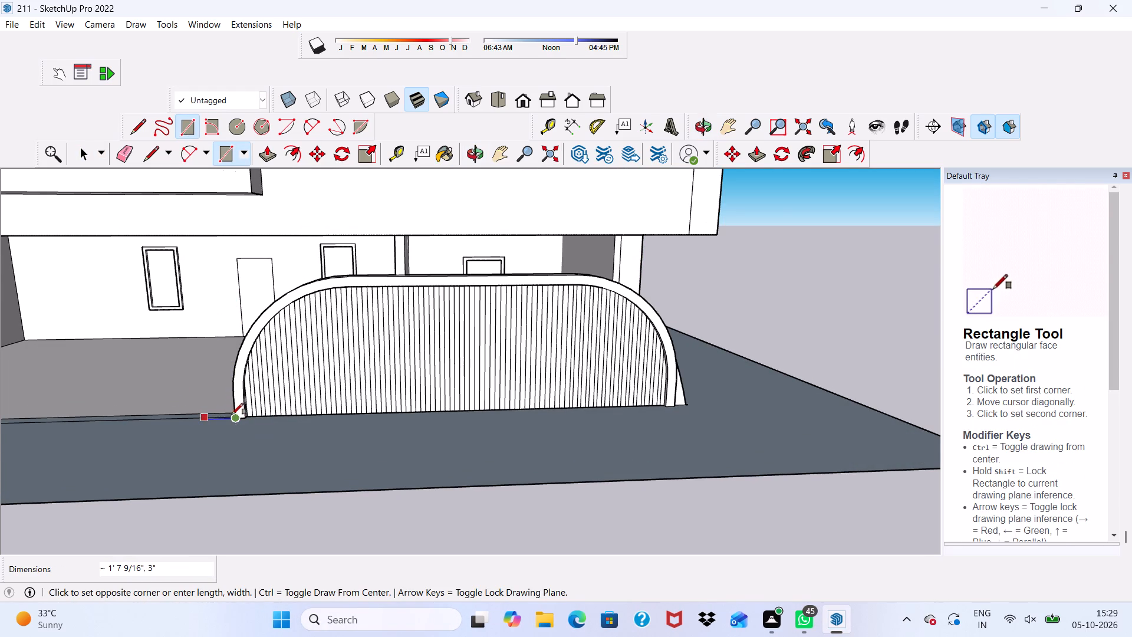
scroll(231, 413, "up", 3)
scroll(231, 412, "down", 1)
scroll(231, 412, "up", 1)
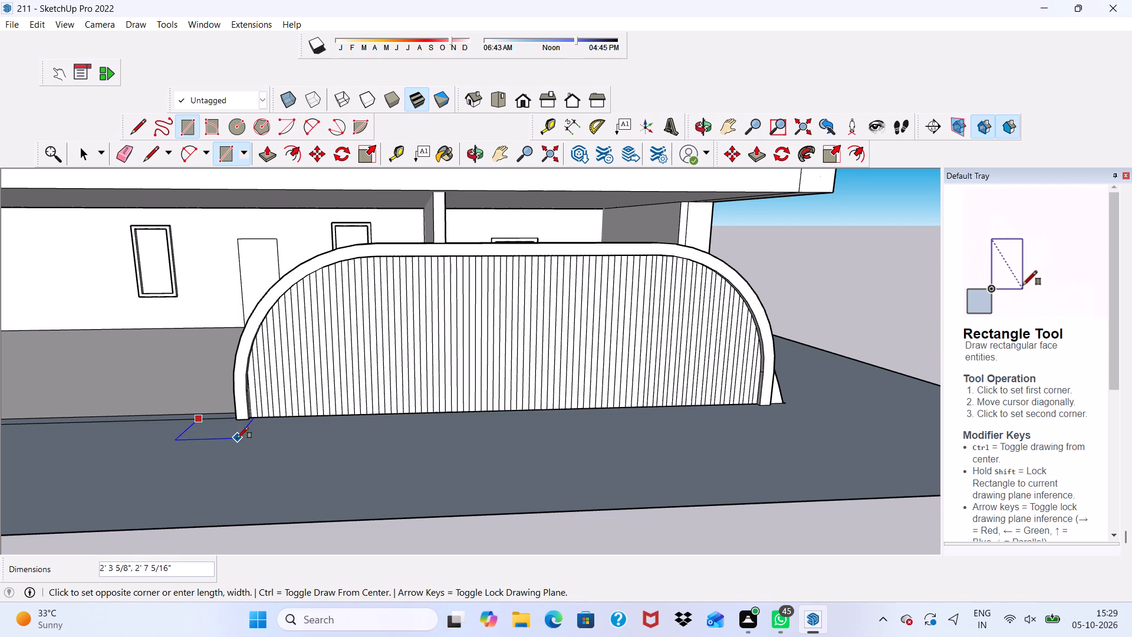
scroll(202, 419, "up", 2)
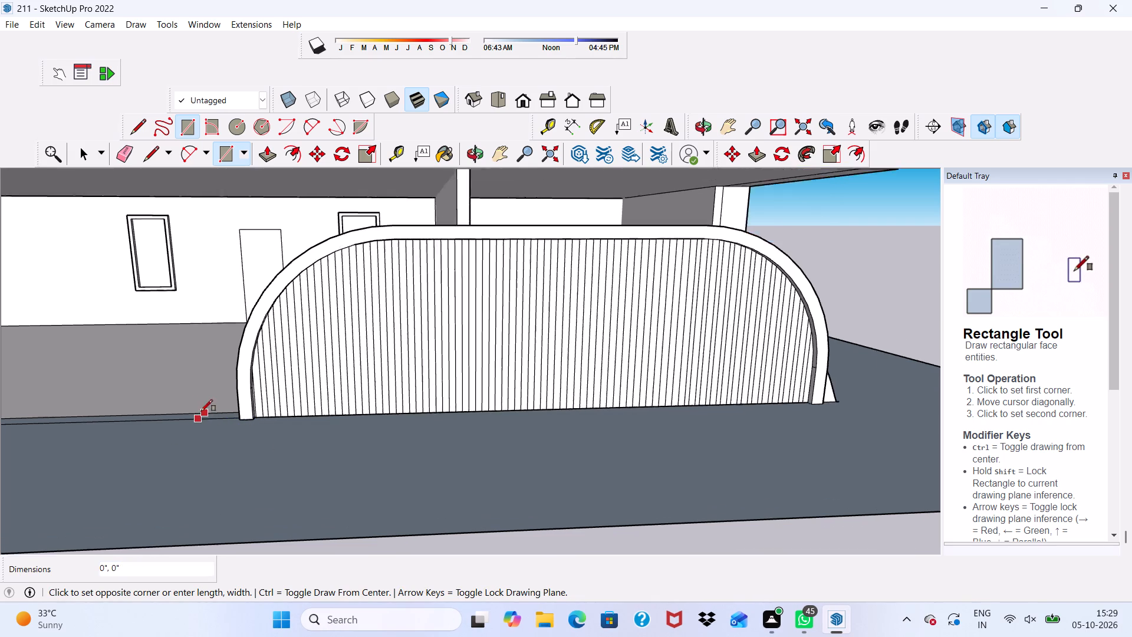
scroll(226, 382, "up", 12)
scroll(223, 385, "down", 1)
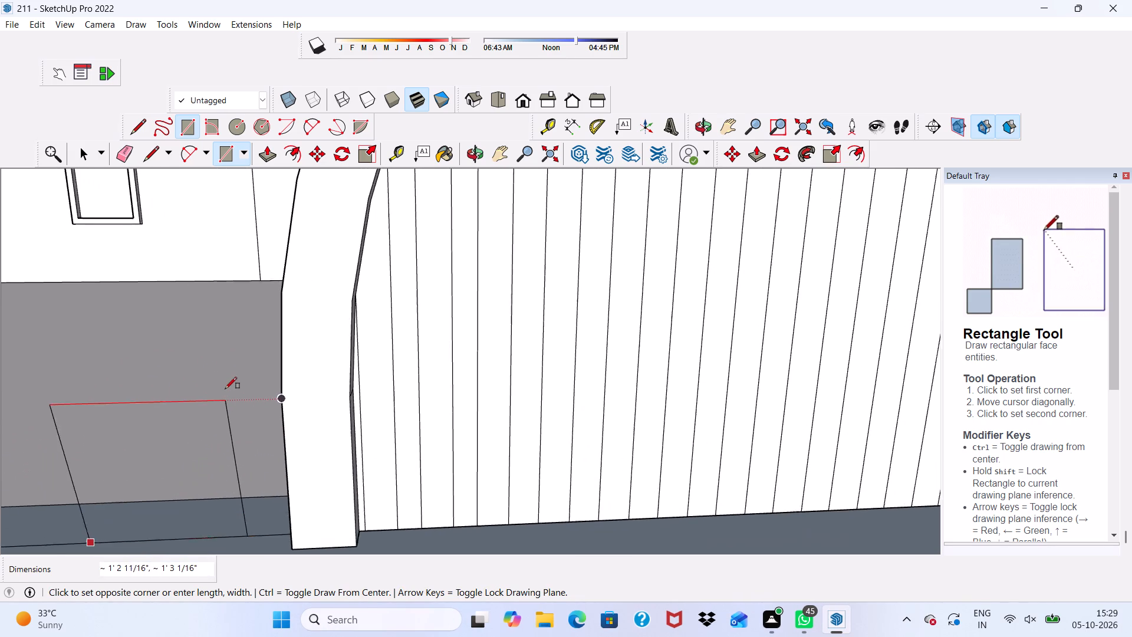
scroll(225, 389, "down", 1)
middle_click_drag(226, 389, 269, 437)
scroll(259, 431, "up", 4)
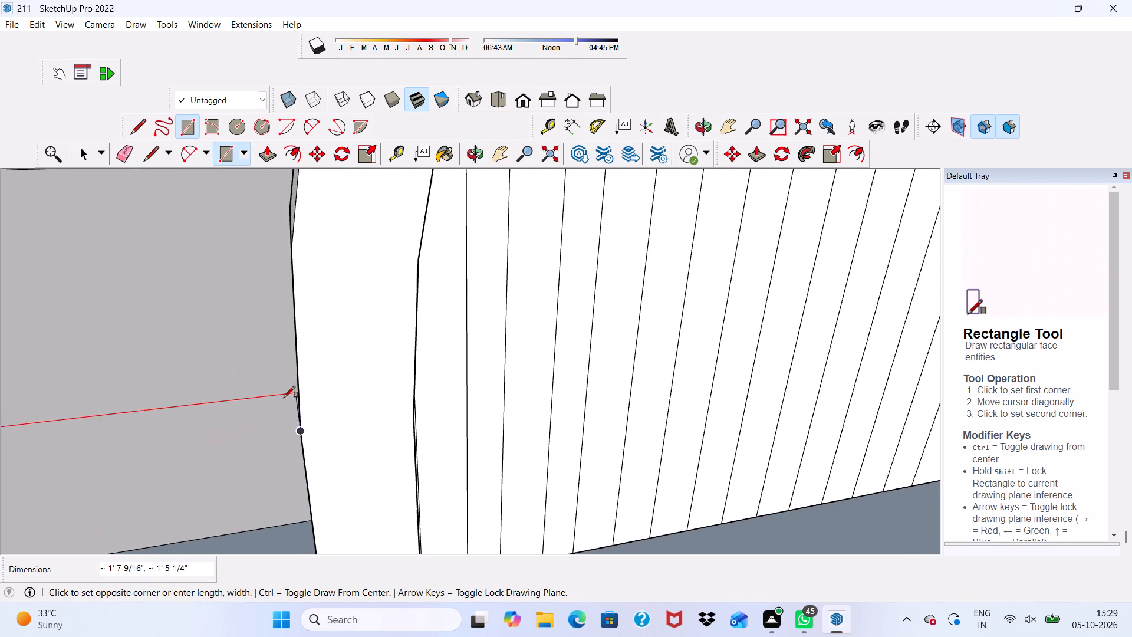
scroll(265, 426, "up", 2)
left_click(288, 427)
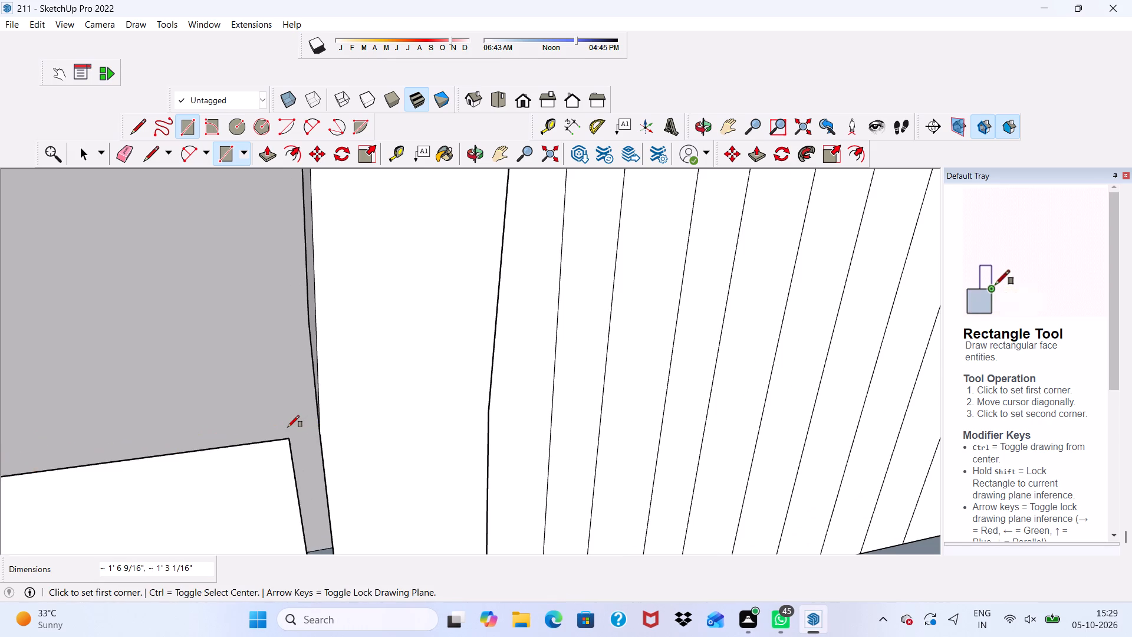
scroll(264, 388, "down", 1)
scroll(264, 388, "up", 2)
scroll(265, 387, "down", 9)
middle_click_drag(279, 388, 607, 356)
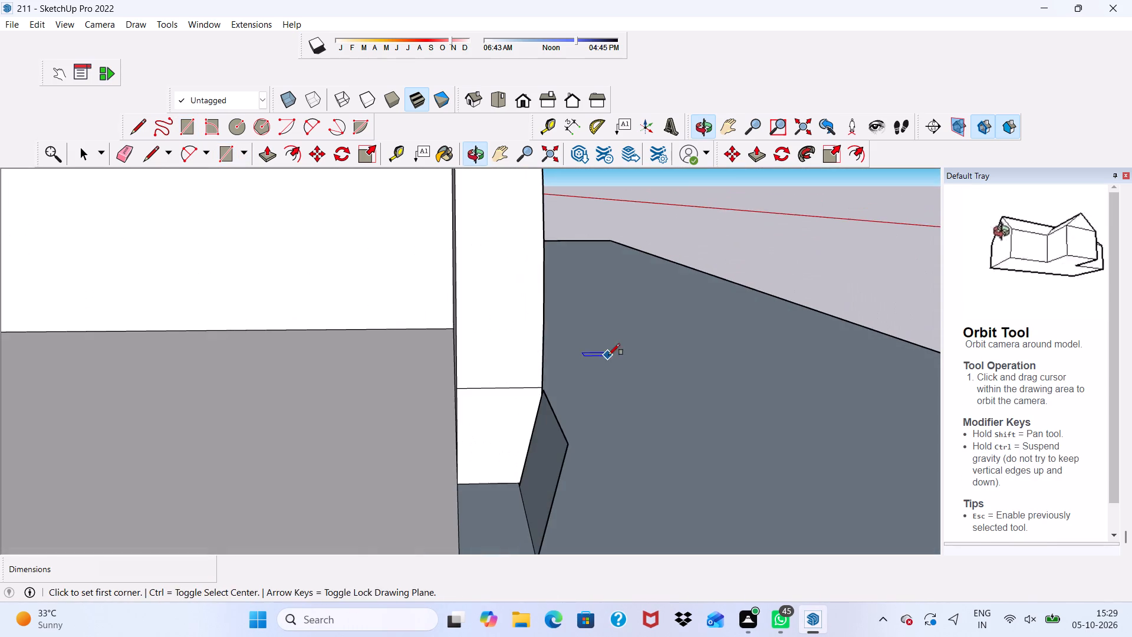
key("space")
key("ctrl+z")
Draw a ground-level rectangle about 3' 7 11/16" by 2' 3" from the arch's foot corner along the open bay's front edge.
scroll(546, 461, "down", 4)
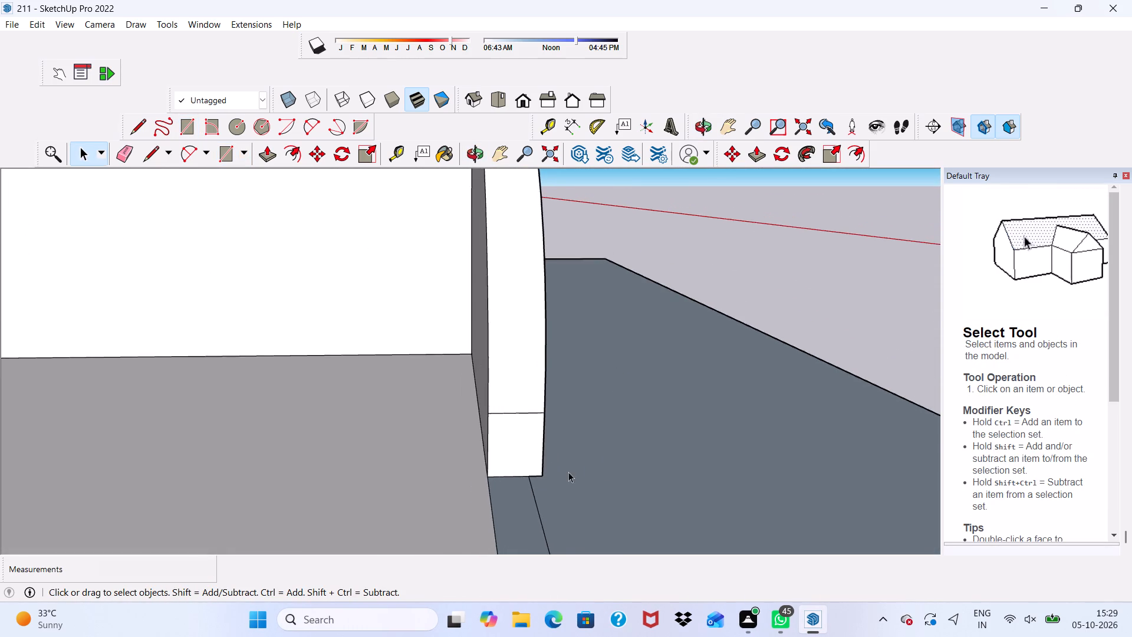
scroll(604, 457, "down", 2)
middle_click_drag(594, 485, 396, 479)
scroll(324, 436, "up", 2)
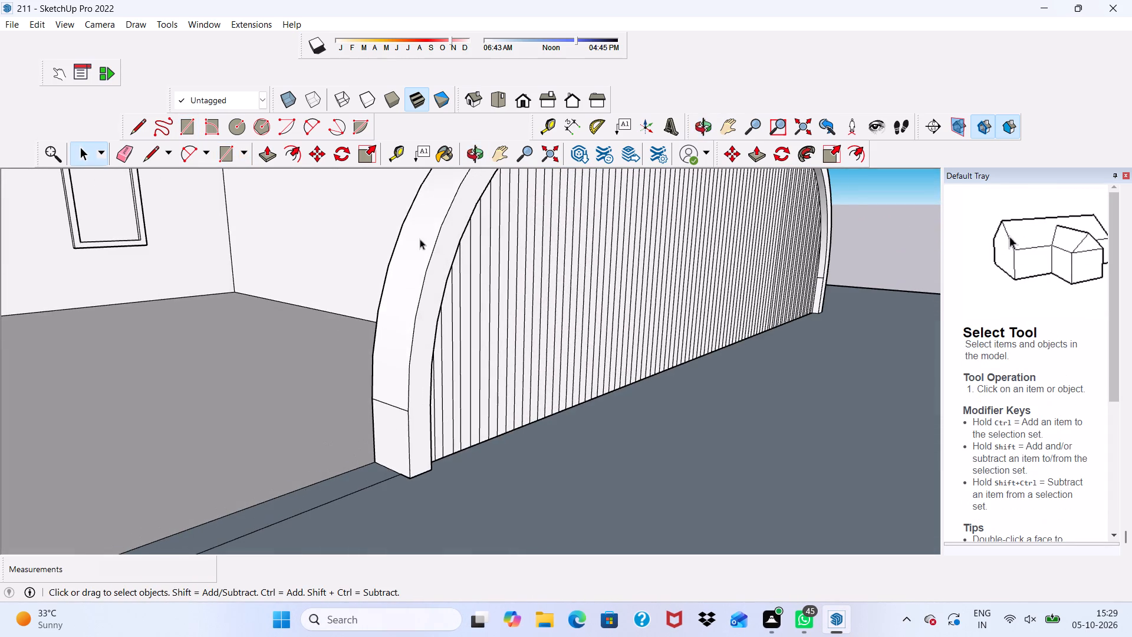
left_click(517, 99)
scroll(516, 224, "down", 5)
middle_click_drag(497, 304, 546, 302)
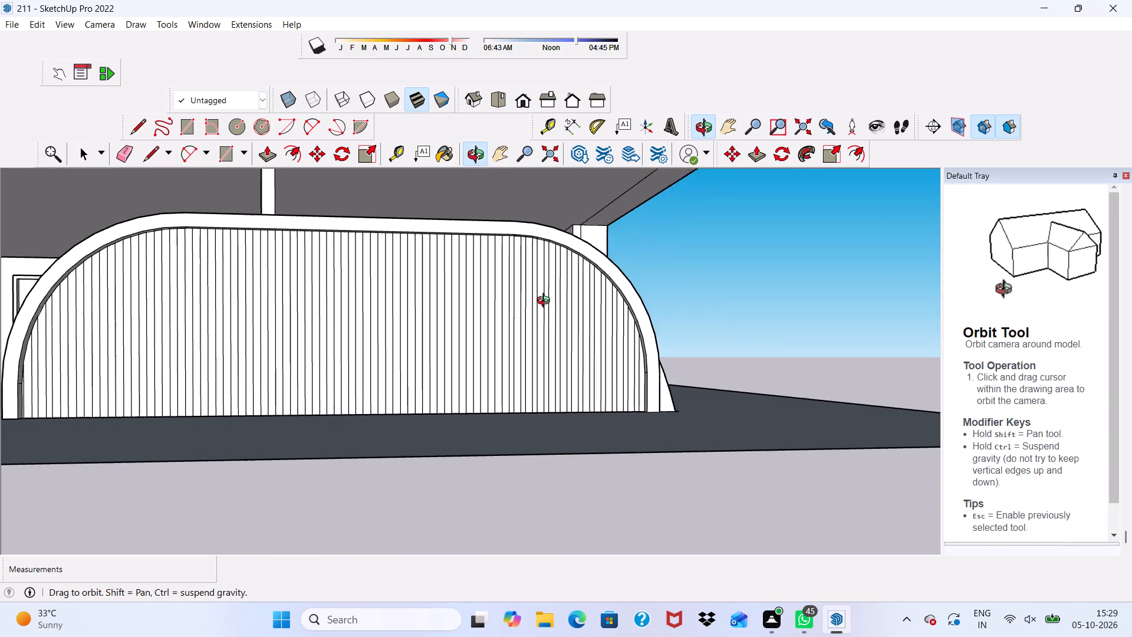
middle_click_drag(546, 302, 581, 298)
scroll(462, 244, "down", 10)
middle_click_drag(567, 305, 506, 362)
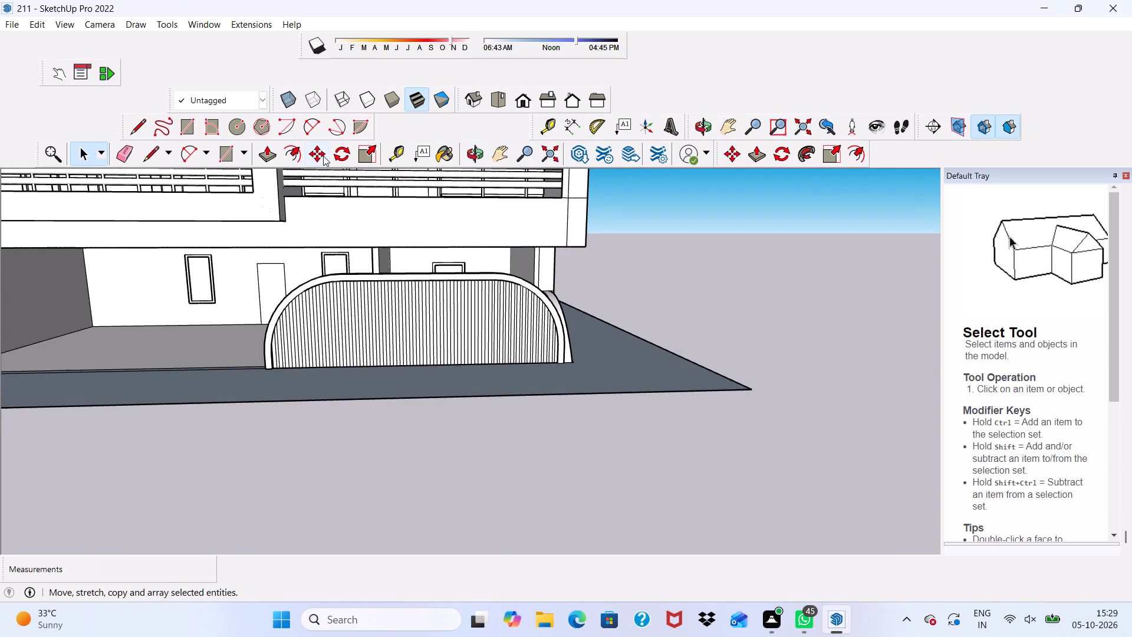
left_click(189, 129)
scroll(251, 392, "up", 8)
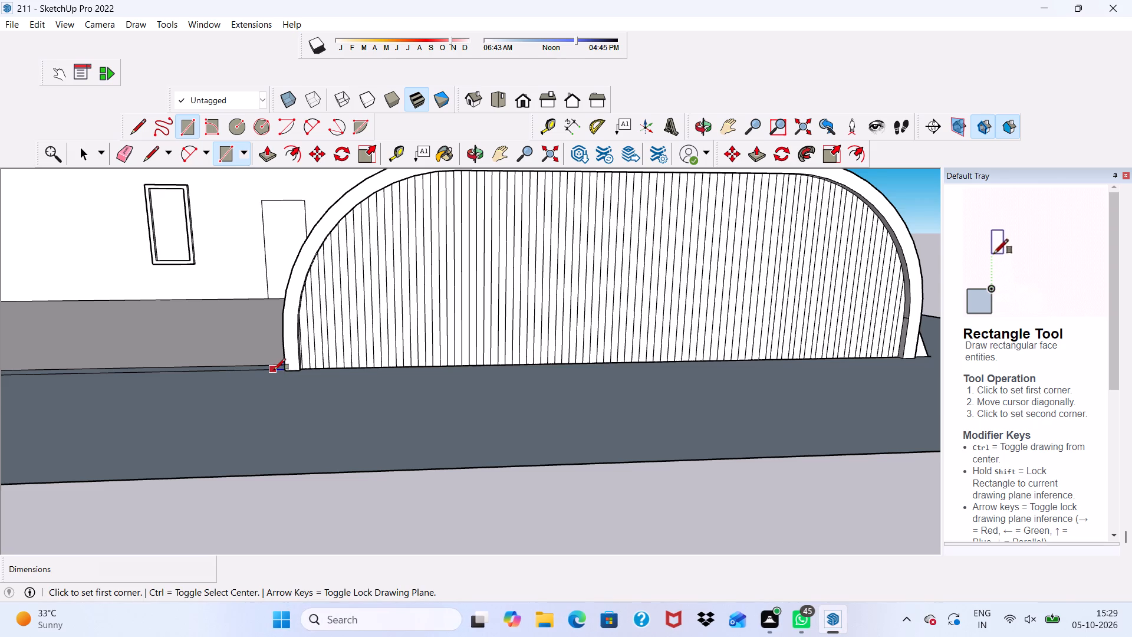
left_click(283, 369)
scroll(212, 325, "down", 1)
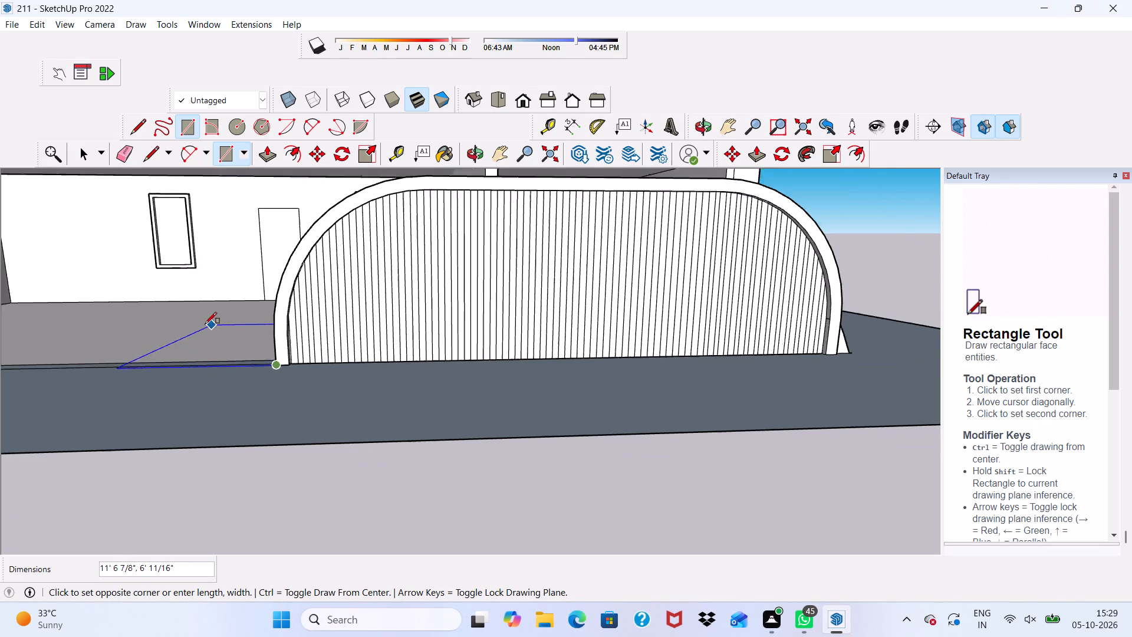
scroll(205, 324, "down", 1)
scroll(139, 313, "down", 3)
middle_click_drag(170, 307, 209, 291)
scroll(203, 316, "down", 1)
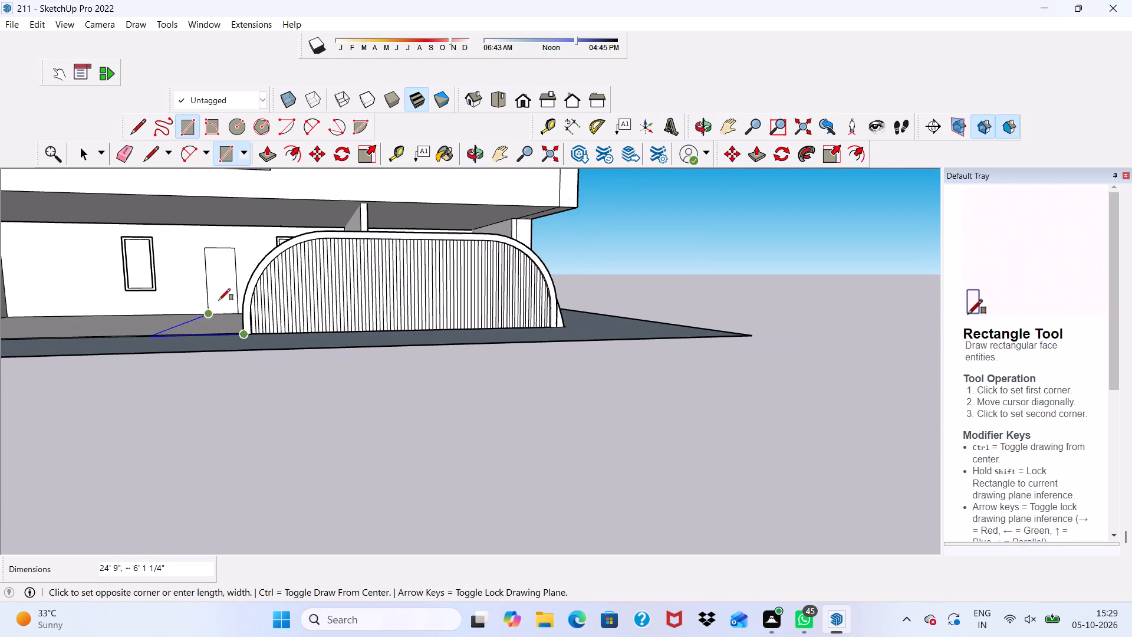
left_click(535, 93)
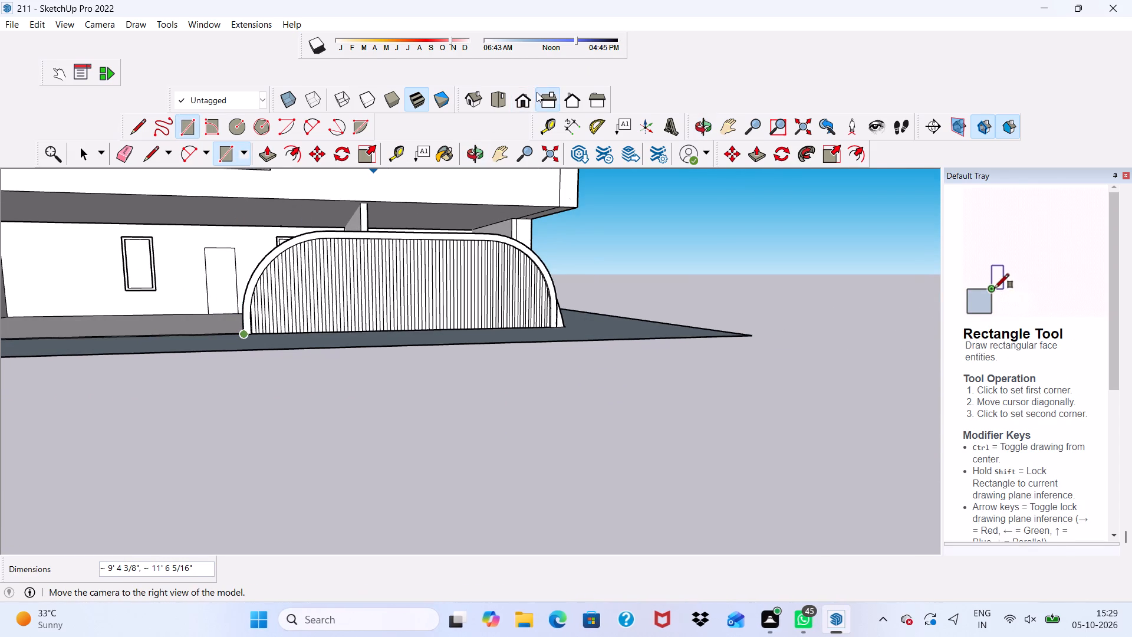
left_click(526, 98)
scroll(513, 130, "down", 7)
scroll(473, 346, "up", 9)
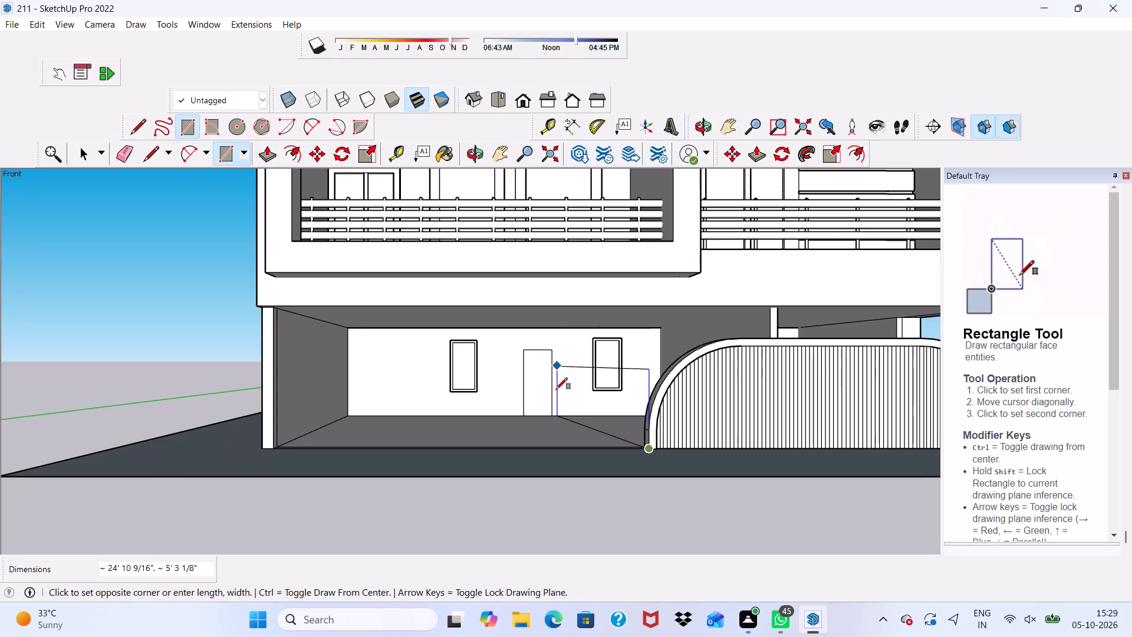
scroll(566, 390, "down", 4)
middle_click_drag(580, 434, 527, 485)
scroll(561, 478, "up", 9)
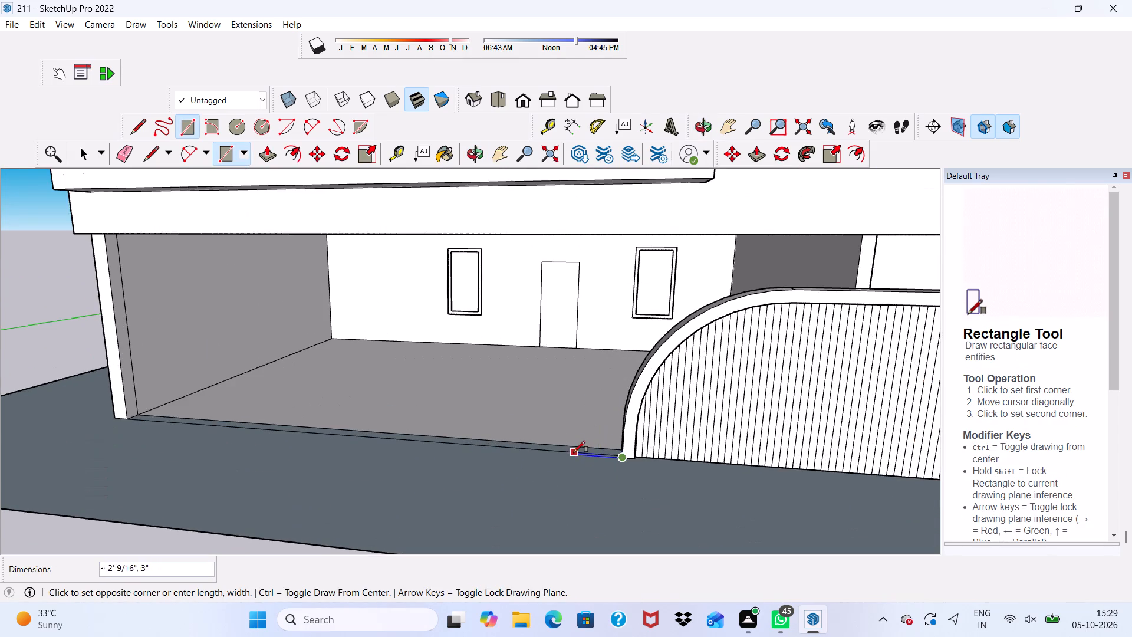
scroll(574, 452, "up", 1)
scroll(583, 422, "down", 7)
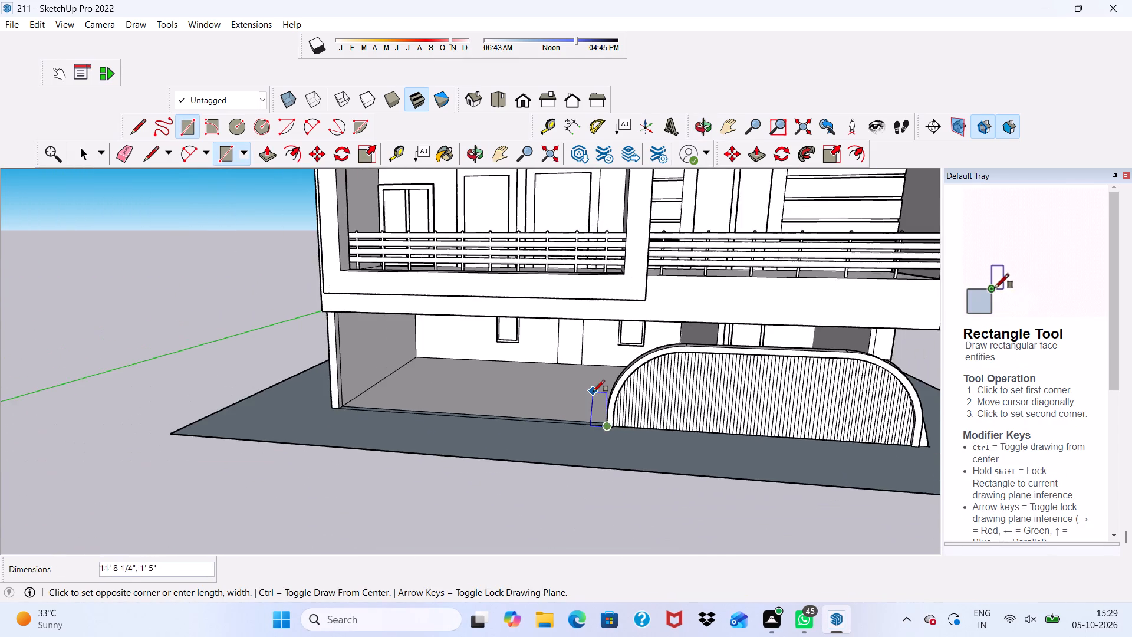
scroll(582, 393, "down", 3)
middle_click_drag(585, 403, 564, 467)
scroll(587, 429, "up", 7)
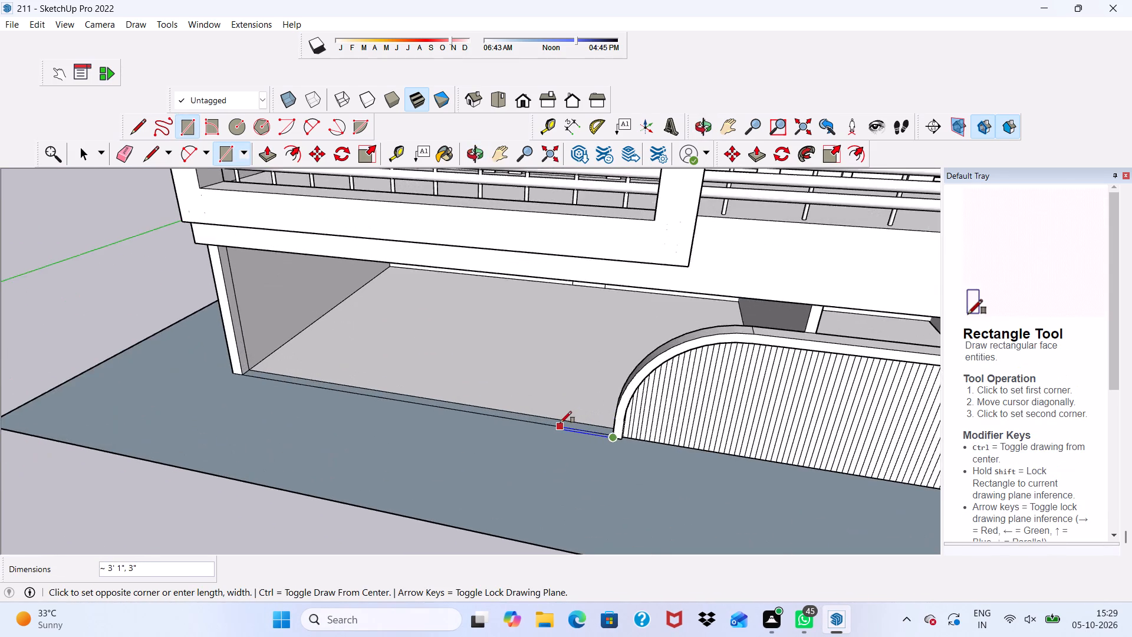
scroll(558, 421, "up", 4)
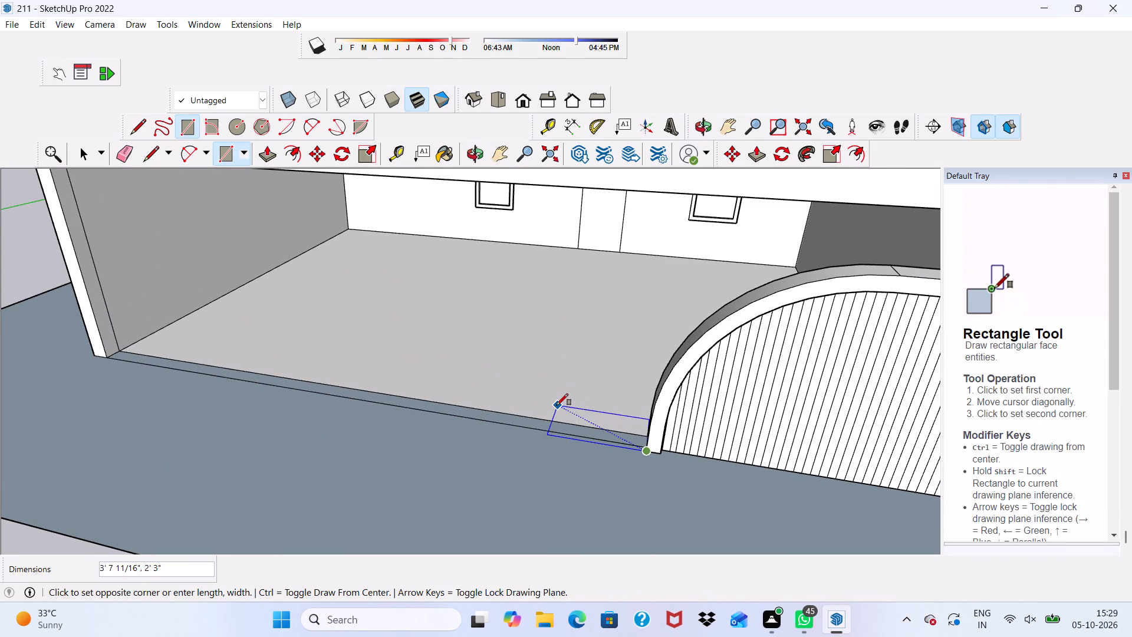
left_click(557, 405)
scroll(555, 406, "down", 3)
key("space")
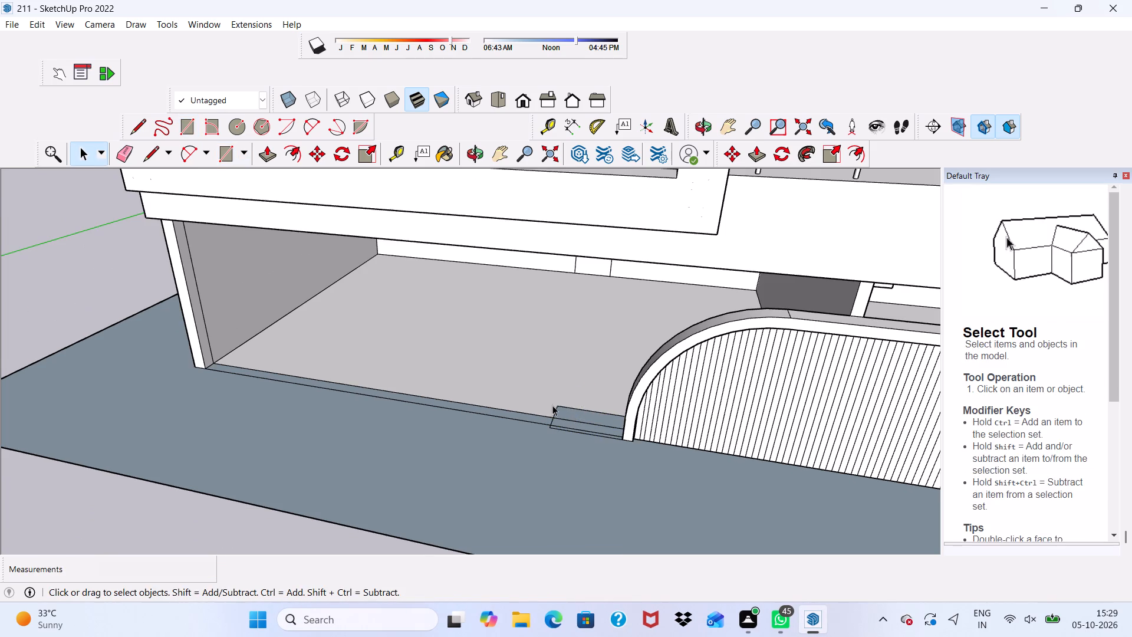
Push/Pull the narrow strip face inside the new rectangle up about 8' 1 15/16" into a pillar beside the arch.
middle_click_drag(552, 405, 502, 431)
scroll(499, 439, "up", 2)
key("space")
left_click(581, 434)
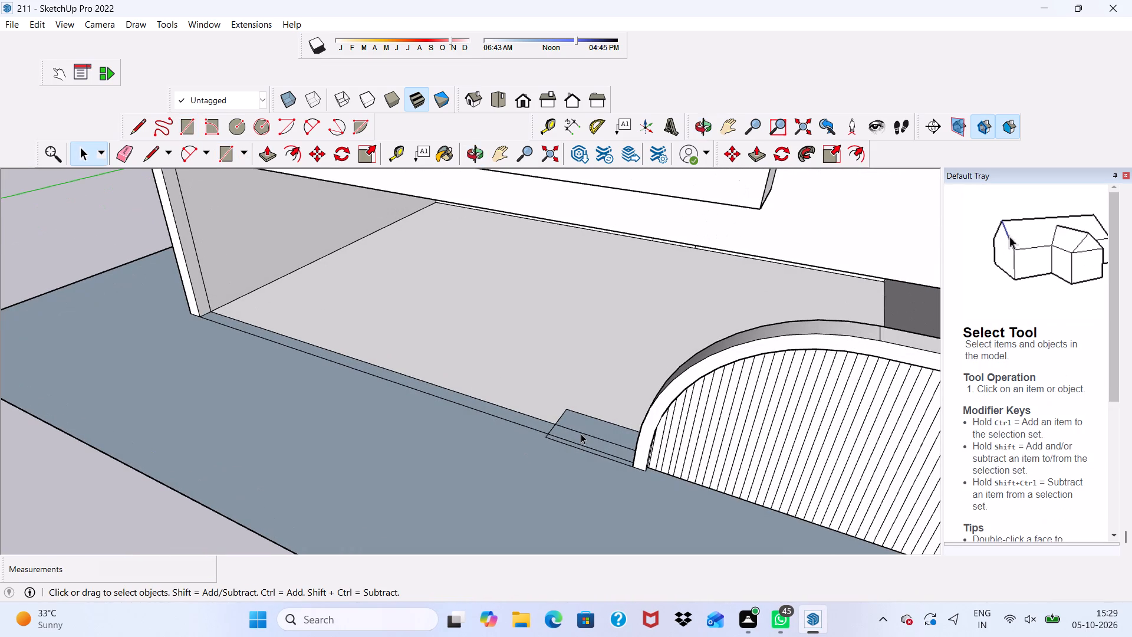
left_click(581, 434)
left_click(577, 435)
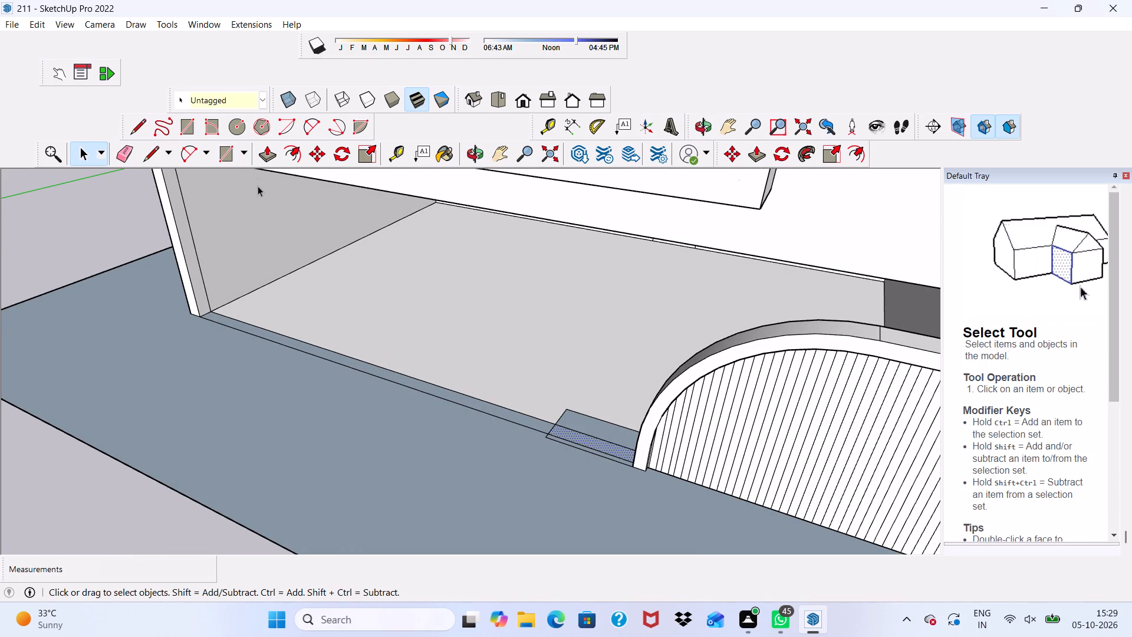
left_click(262, 152)
scroll(630, 421, "up", 1)
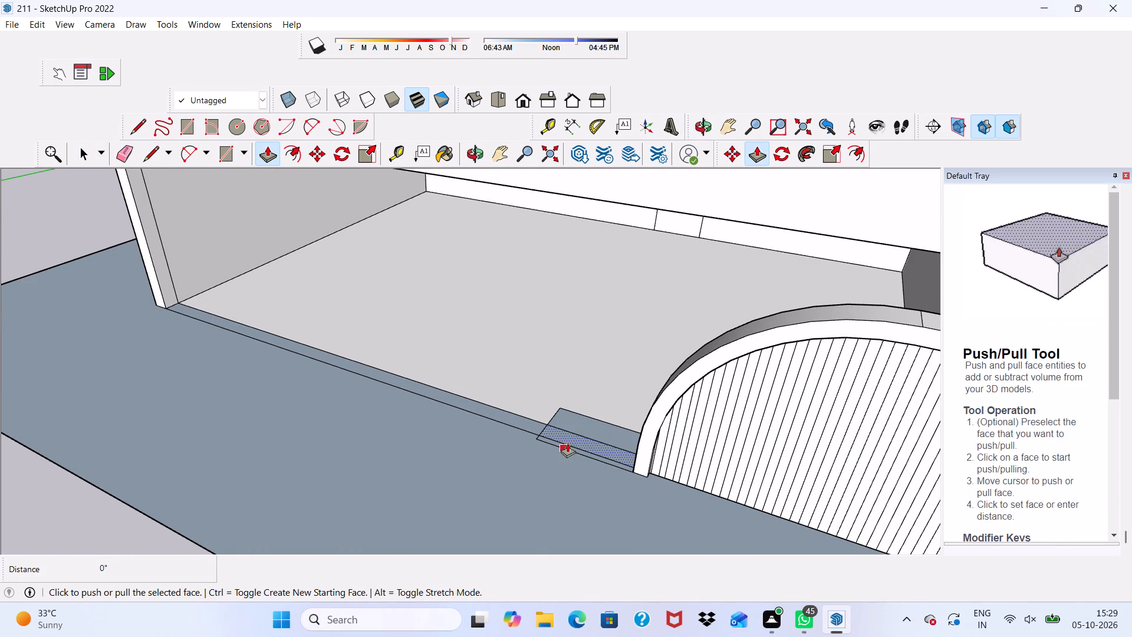
left_click(575, 434)
scroll(573, 392, "down", 6)
scroll(548, 342, "up", 2)
scroll(548, 342, "down", 4)
middle_click_drag(560, 337, 604, 196)
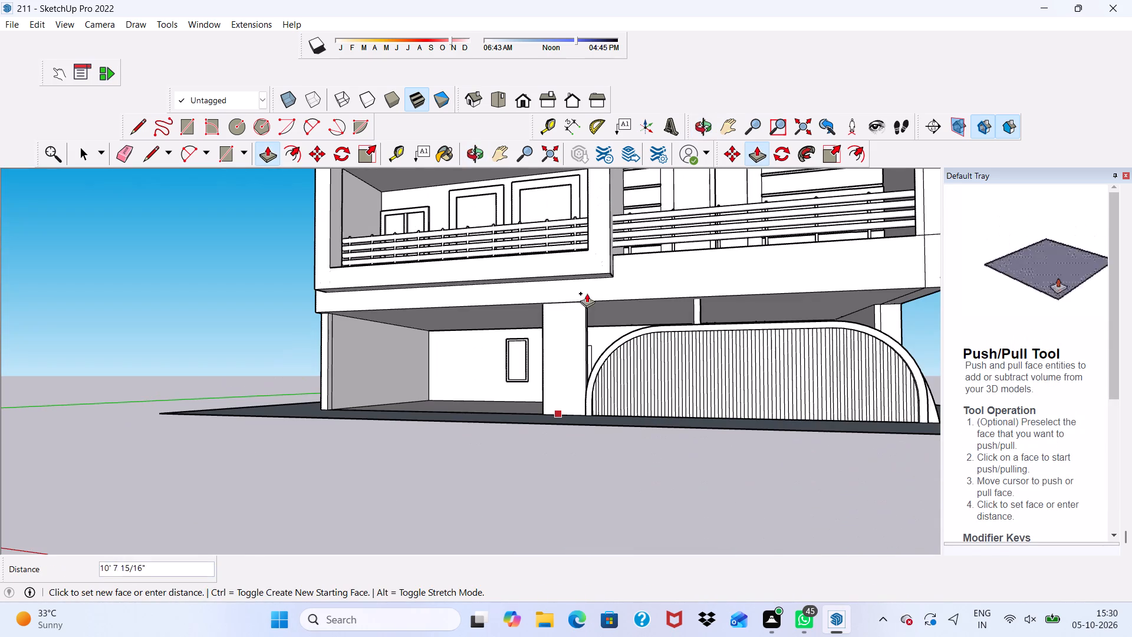
scroll(573, 326, "up", 4)
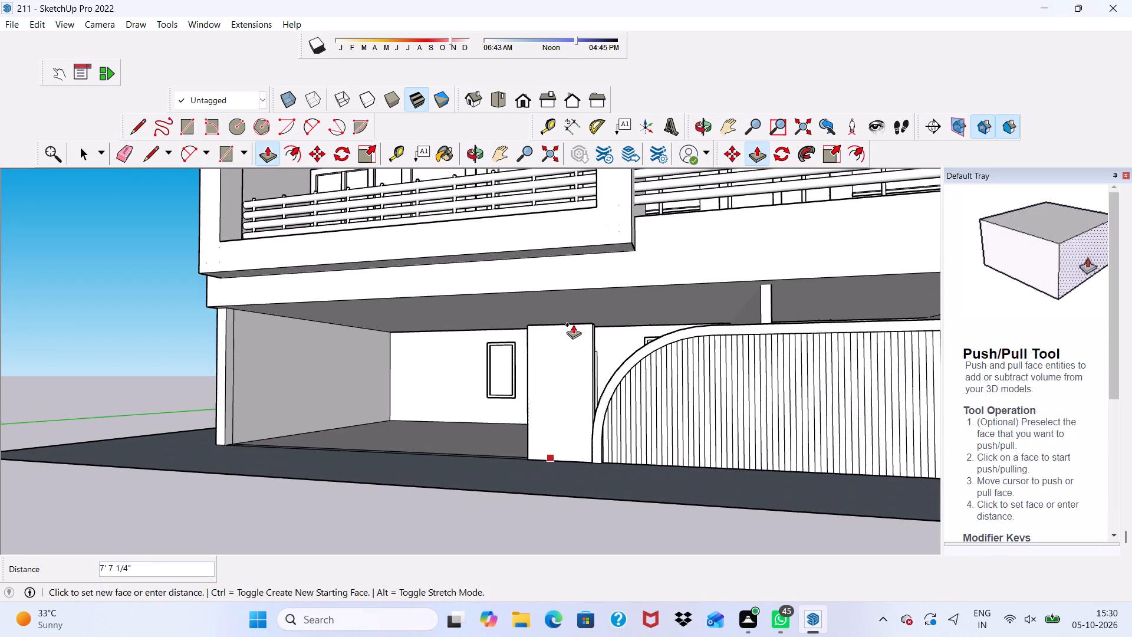
middle_click_drag(573, 325, 679, 342)
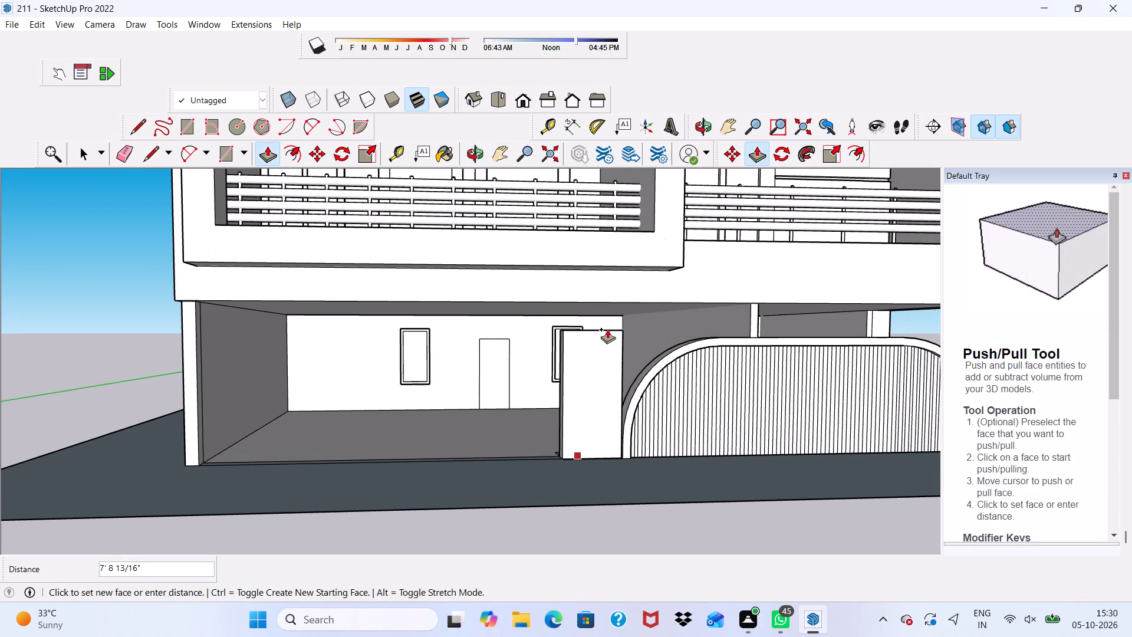
left_click(605, 323)
Examine the new pillar beside the arch and its gap below the upper floor from oblique and front views.
scroll(604, 323, "down", 3)
middle_click_drag(603, 339, 631, 358)
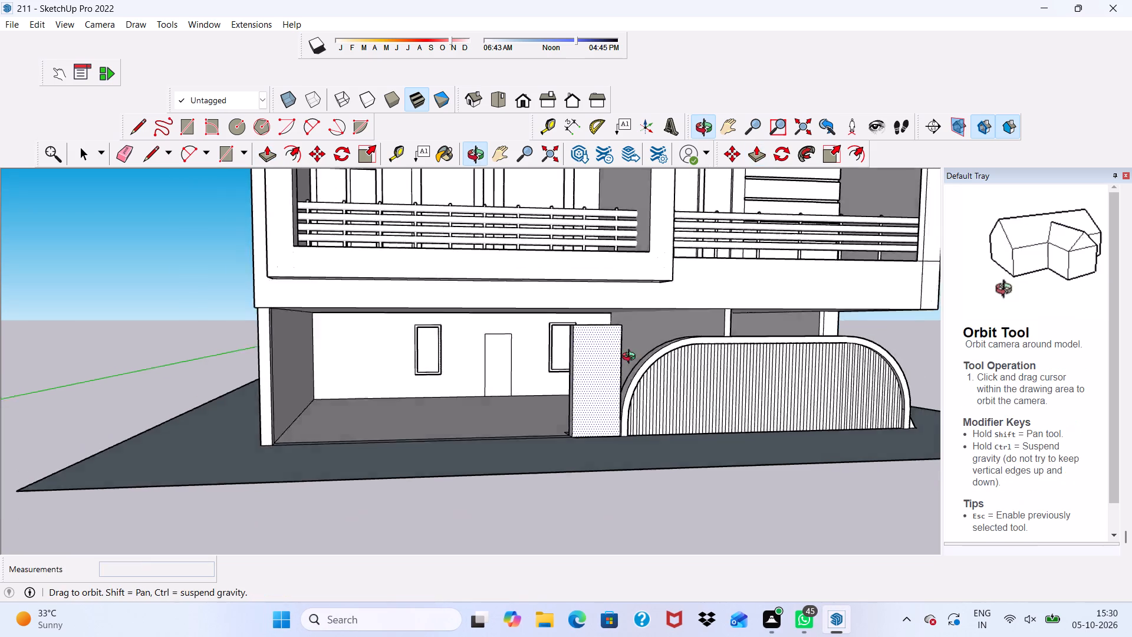
middle_click_drag(631, 358, 706, 416)
scroll(521, 381, "down", 4)
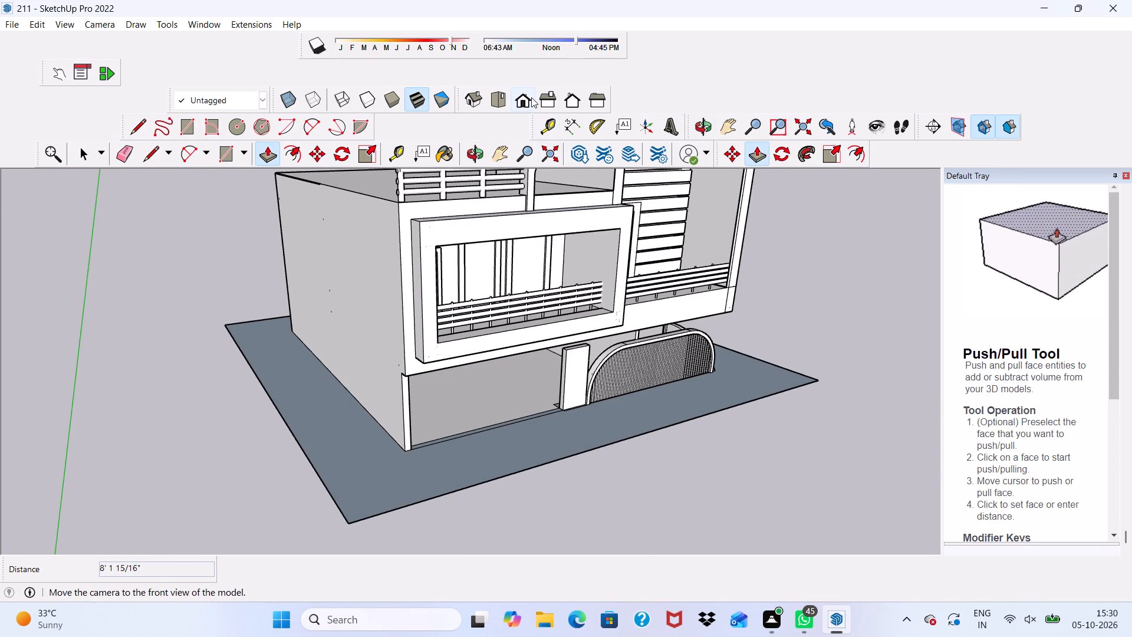
left_click(531, 97)
scroll(528, 318, "down", 4)
scroll(480, 389, "up", 7)
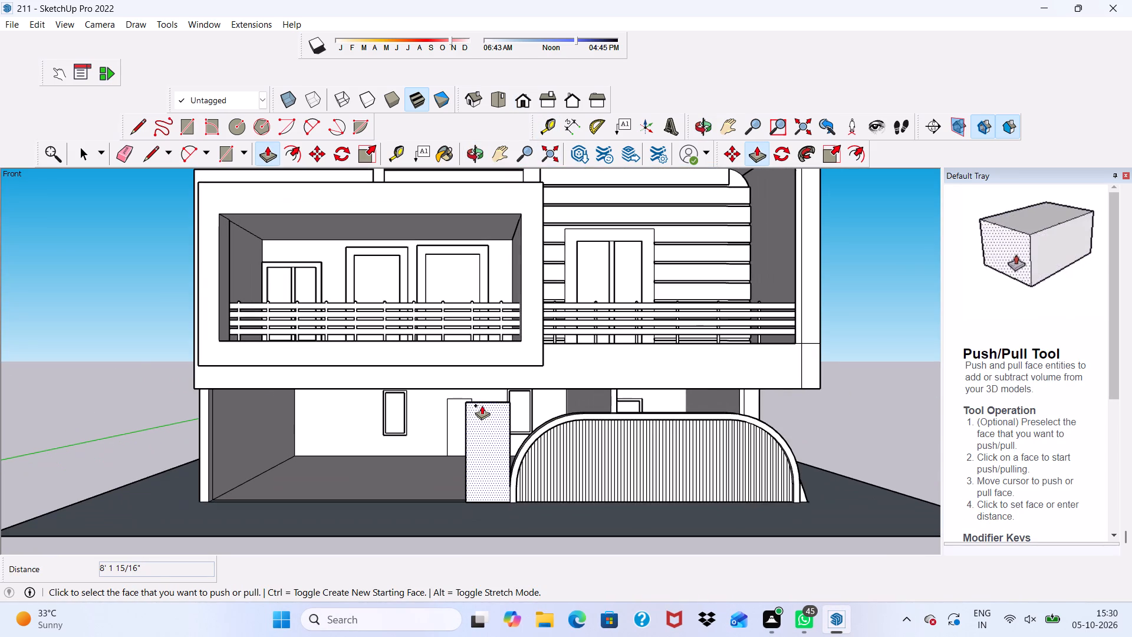
middle_click_drag(498, 436, 493, 442)
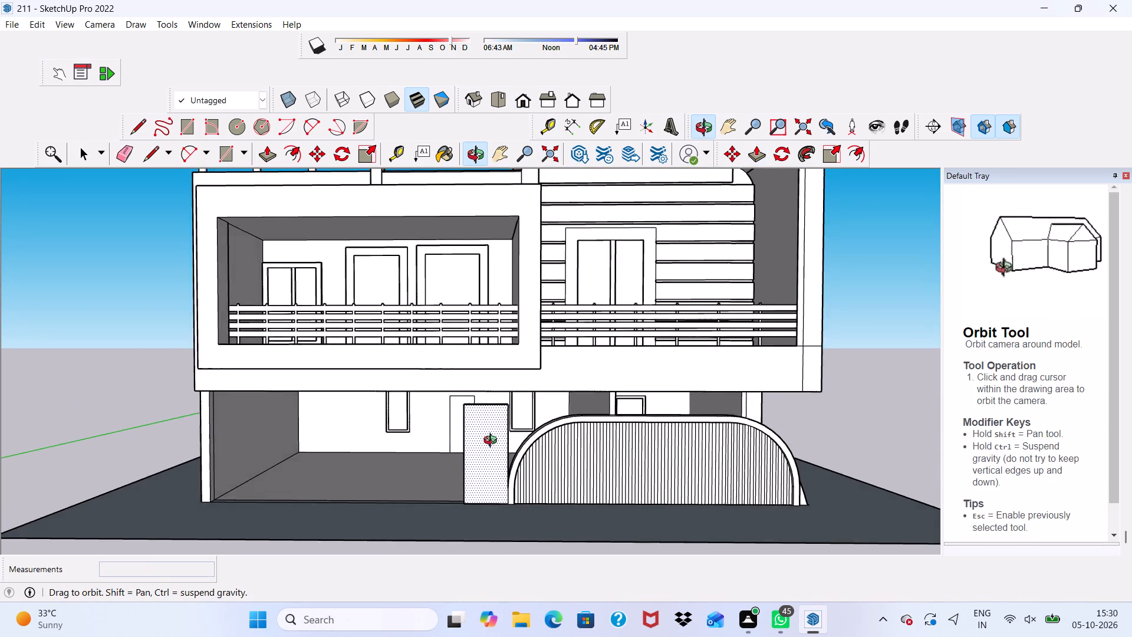
middle_click_drag(493, 442, 473, 471)
scroll(465, 438, "up", 7)
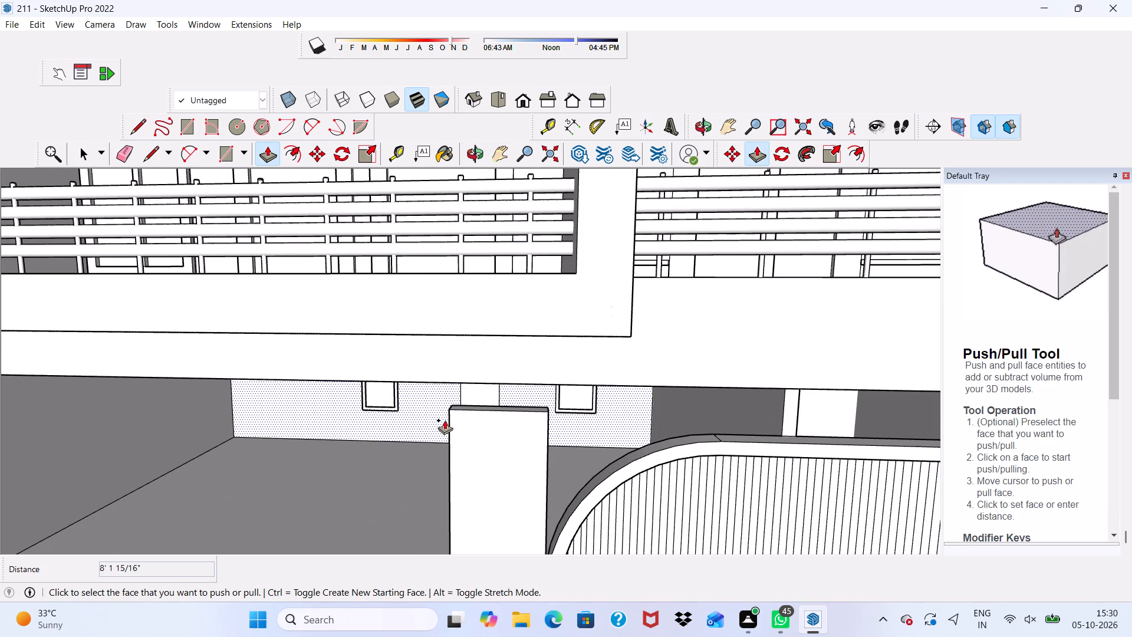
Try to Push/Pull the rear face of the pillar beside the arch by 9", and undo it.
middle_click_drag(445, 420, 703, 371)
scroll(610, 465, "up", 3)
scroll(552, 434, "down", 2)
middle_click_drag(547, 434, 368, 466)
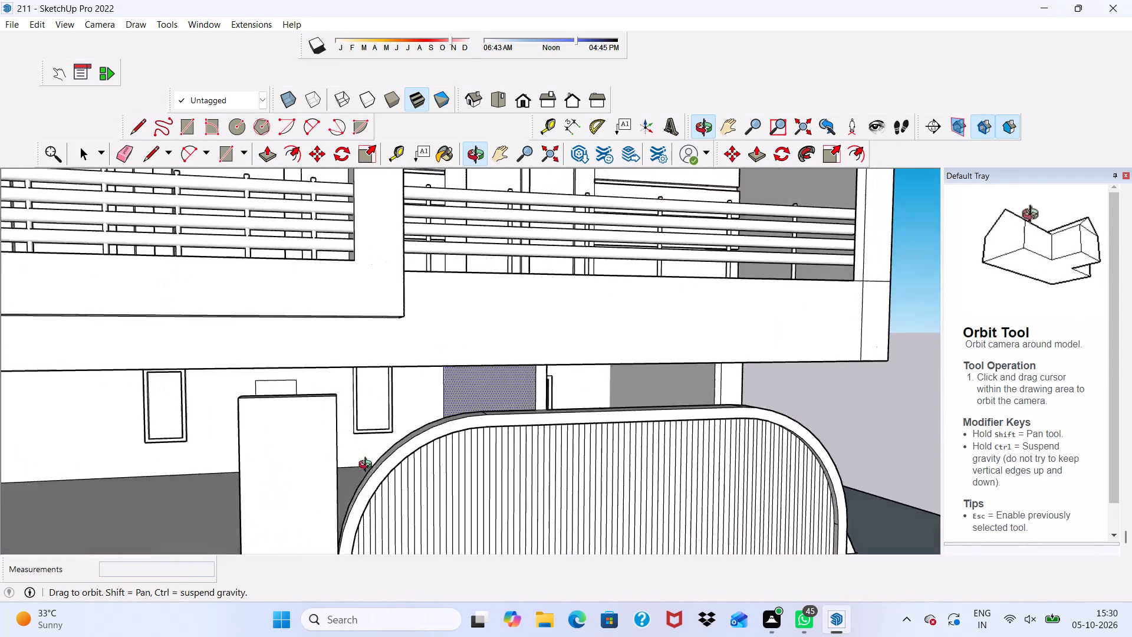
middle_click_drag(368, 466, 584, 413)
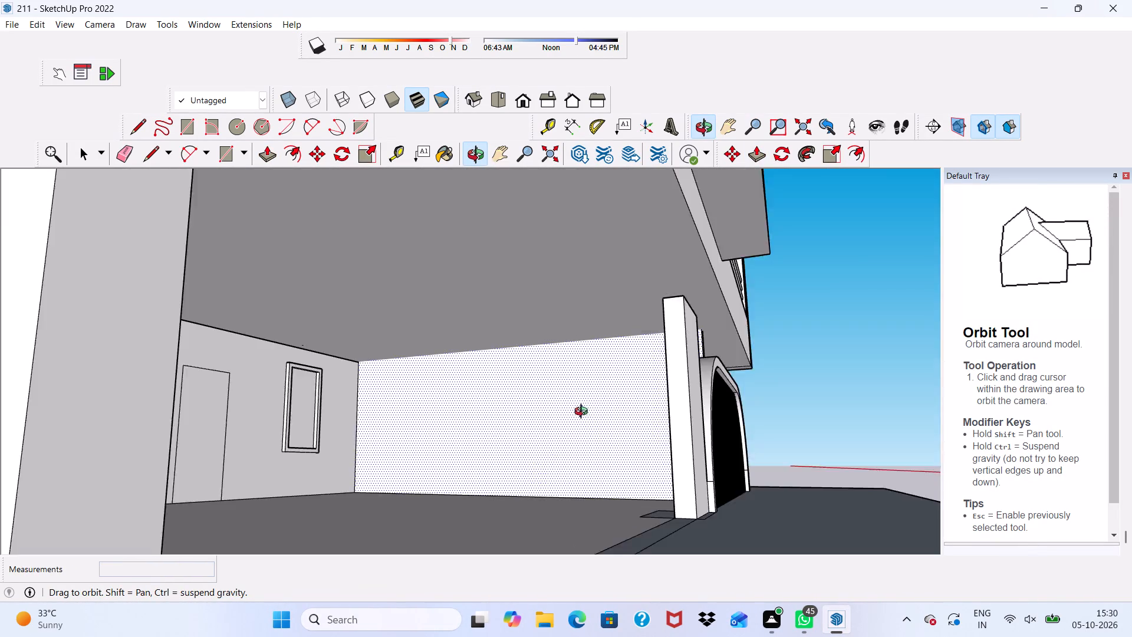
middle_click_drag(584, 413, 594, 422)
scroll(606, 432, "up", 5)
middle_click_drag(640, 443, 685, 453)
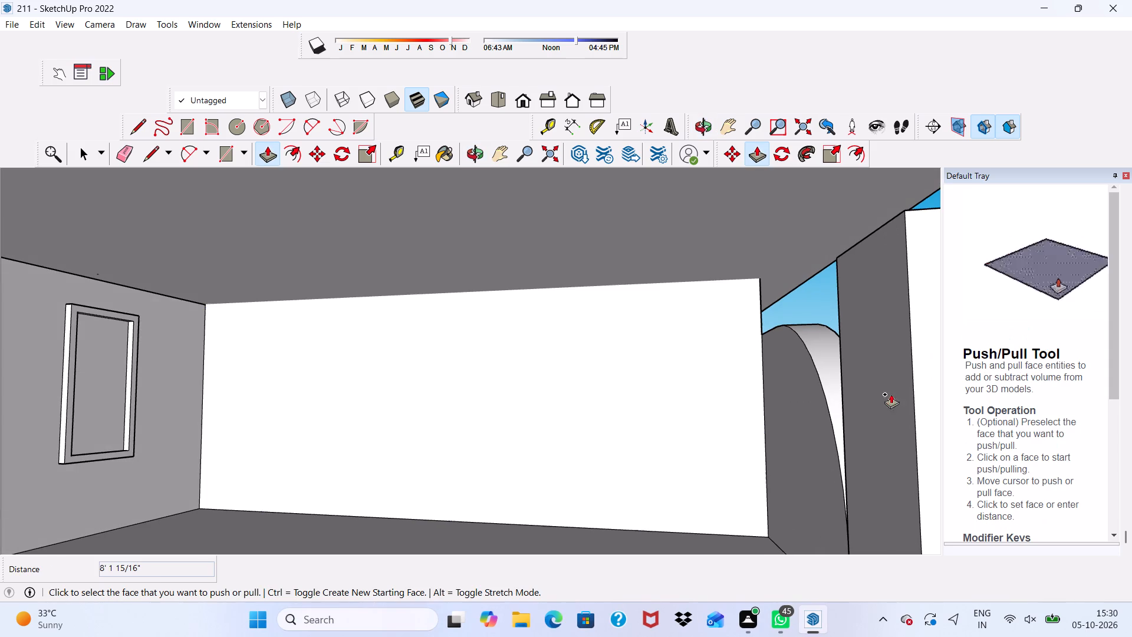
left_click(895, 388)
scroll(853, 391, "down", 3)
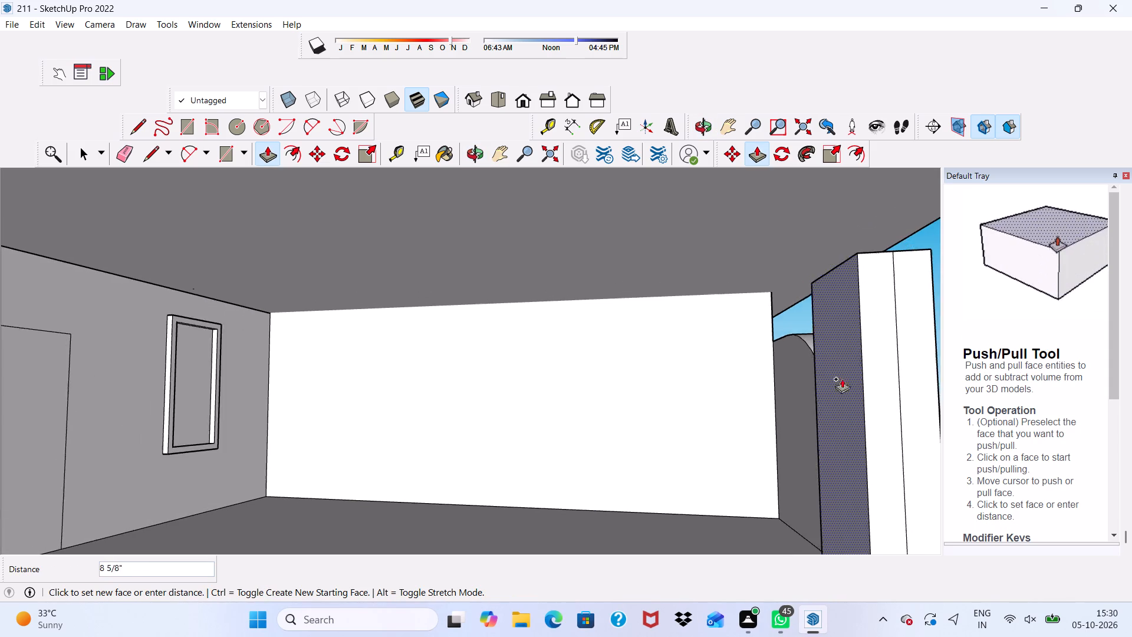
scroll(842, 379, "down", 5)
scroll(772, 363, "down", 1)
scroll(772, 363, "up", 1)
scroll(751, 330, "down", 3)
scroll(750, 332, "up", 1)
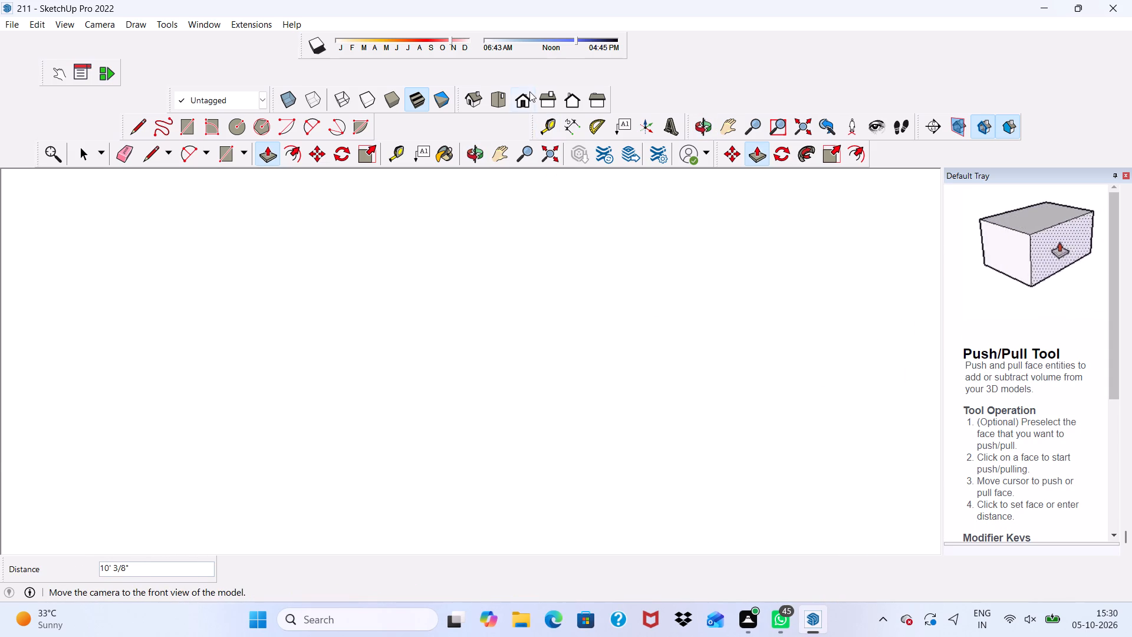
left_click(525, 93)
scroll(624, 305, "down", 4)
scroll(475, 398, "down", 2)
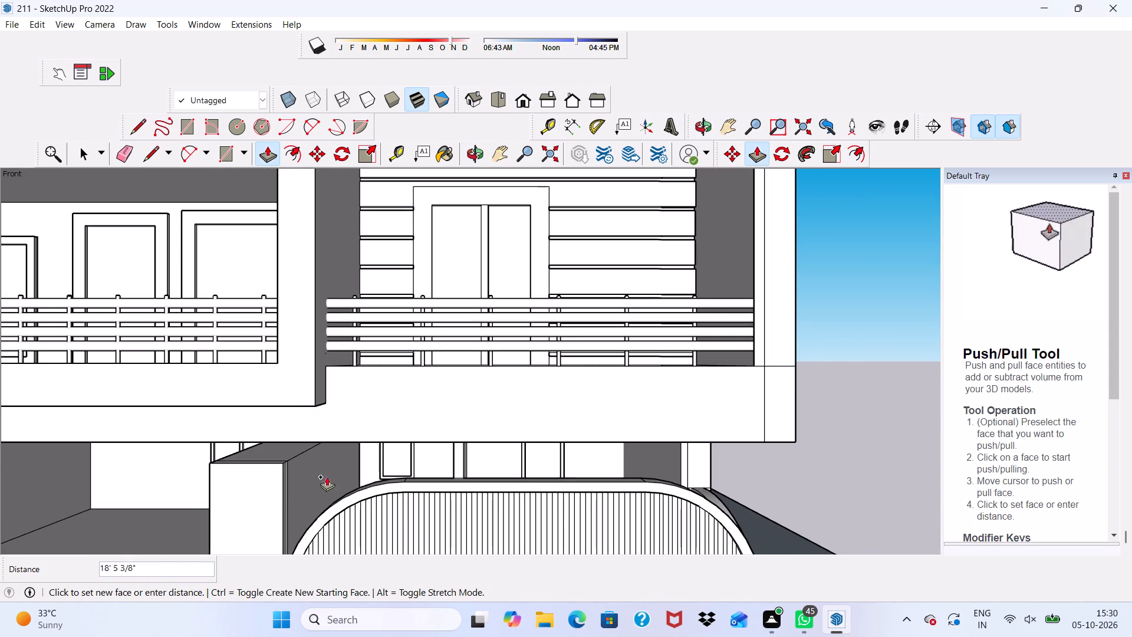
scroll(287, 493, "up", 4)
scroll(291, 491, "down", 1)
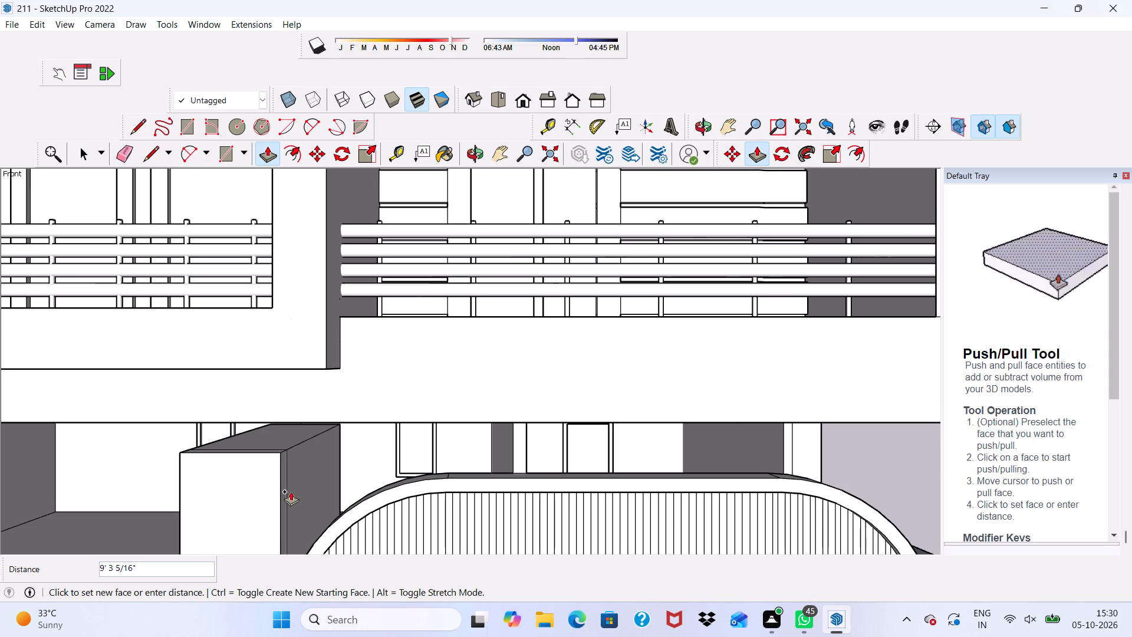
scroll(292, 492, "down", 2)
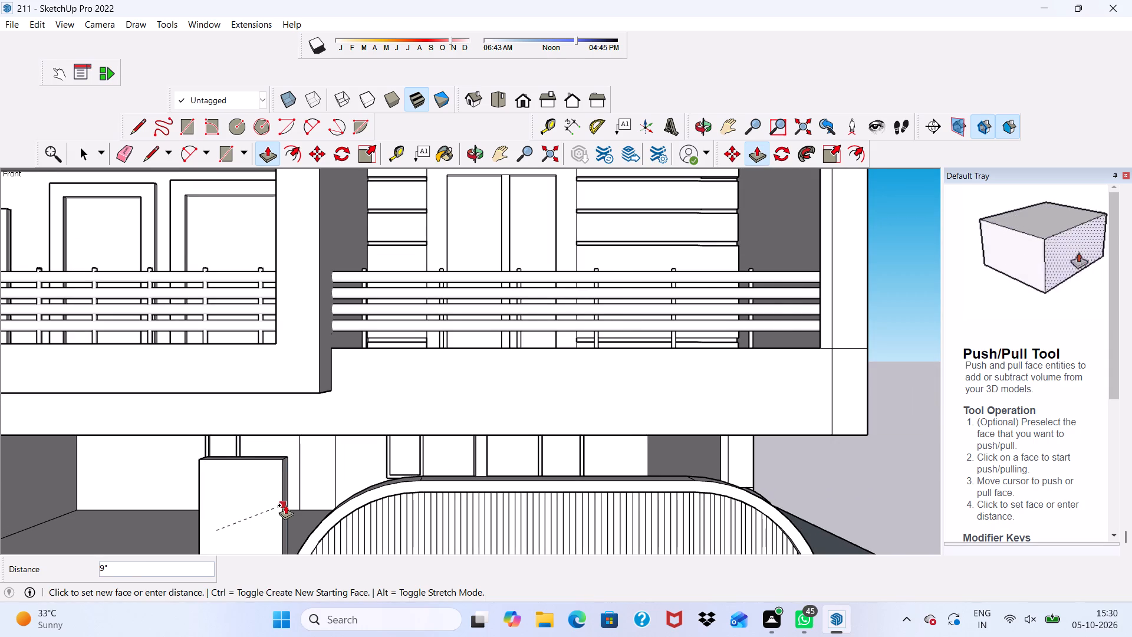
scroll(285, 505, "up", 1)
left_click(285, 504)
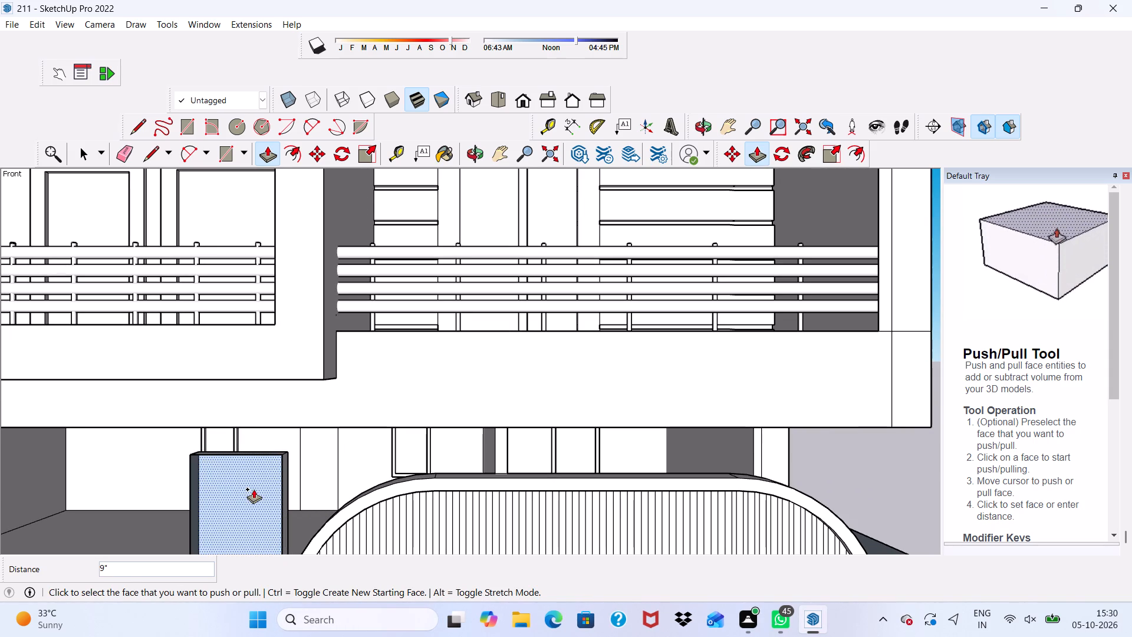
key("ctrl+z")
Push/Pull the front face of the pillar beside the arch outward about 7 1/8".
left_click_drag(254, 489, 244, 485, "ctrl")
Erase the vertical dividing line on the pillar's side face toward the open bay.
scroll(245, 485, "down", 1)
middle_click_drag(270, 482, 501, 453)
scroll(471, 474, "up", 2)
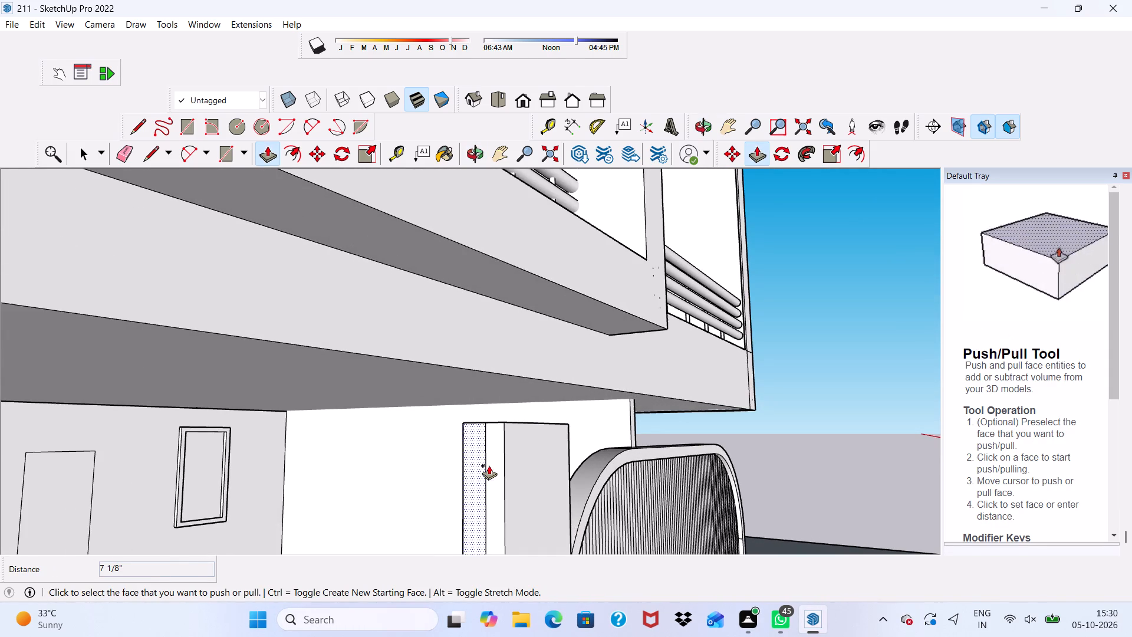
left_click(125, 148)
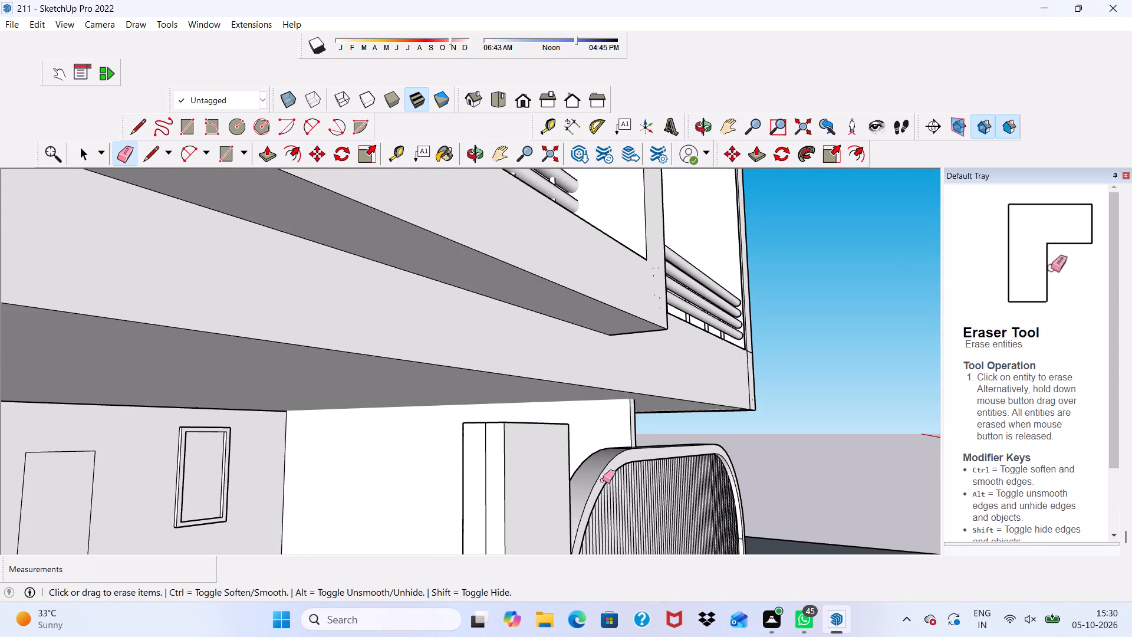
left_click(485, 439)
scroll(428, 451, "down", 1)
Push/Pull the pillar's side face toward the arch by about 1' 3" to narrow the pillar.
key("space")
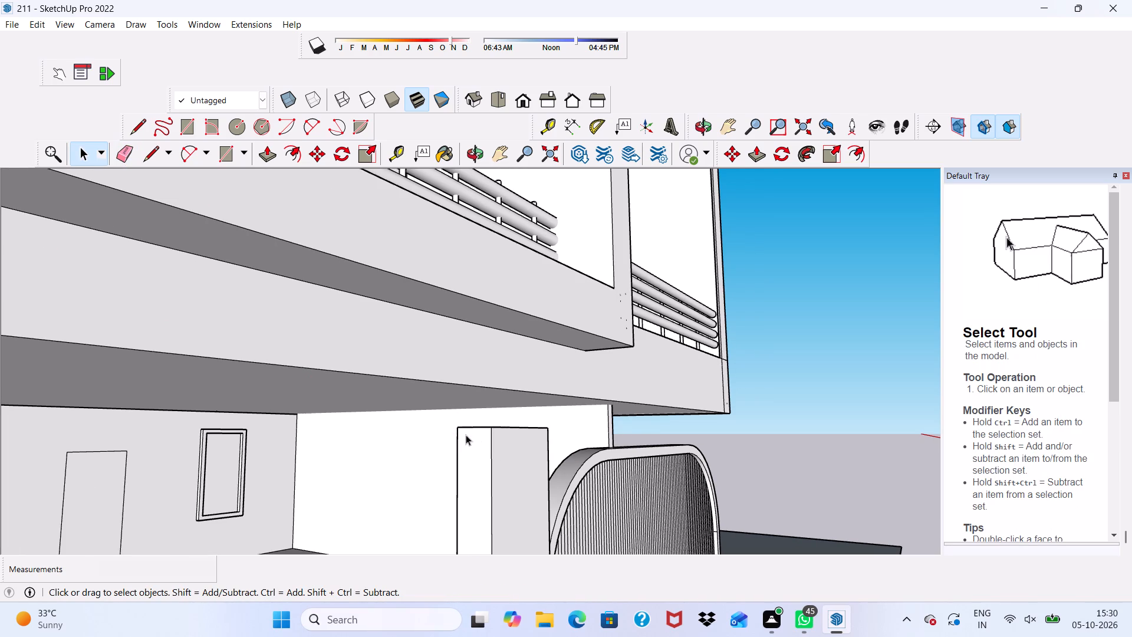
left_click(476, 448)
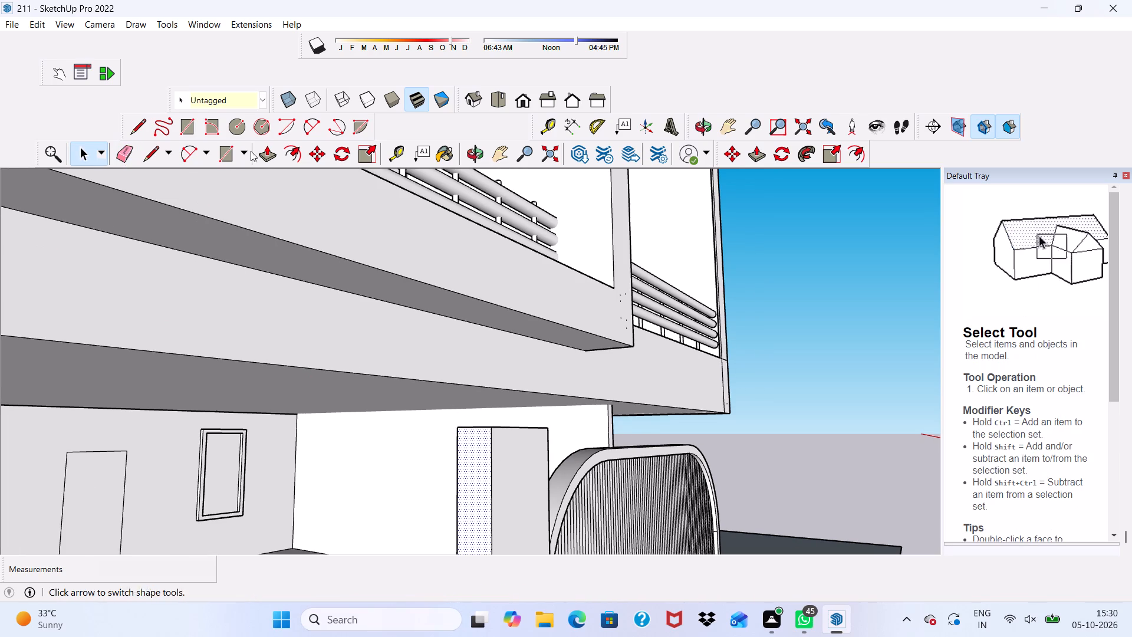
left_click(272, 147)
left_click_drag(476, 476, 488, 474)
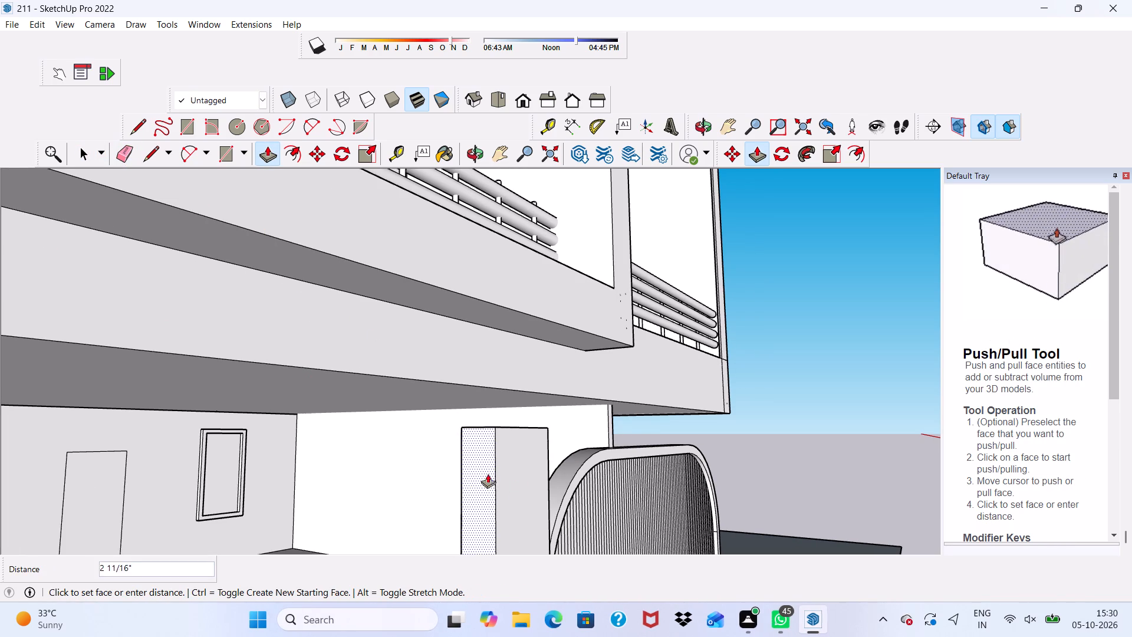
left_click_drag(488, 474, 497, 467)
Push/Pull the same bay-side face of the pillar a further 8 5/8" or so toward the arch.
scroll(489, 446, "down", 1)
scroll(489, 446, "up", 2)
scroll(489, 448, "down", 5)
middle_click_drag(534, 480, 298, 485)
scroll(302, 484, "up", 1)
scroll(297, 458, "down", 3)
scroll(347, 464, "up", 1)
scroll(370, 464, "down", 4)
middle_click_drag(384, 467, 556, 485)
scroll(391, 524, "up", 1)
scroll(435, 497, "up", 1)
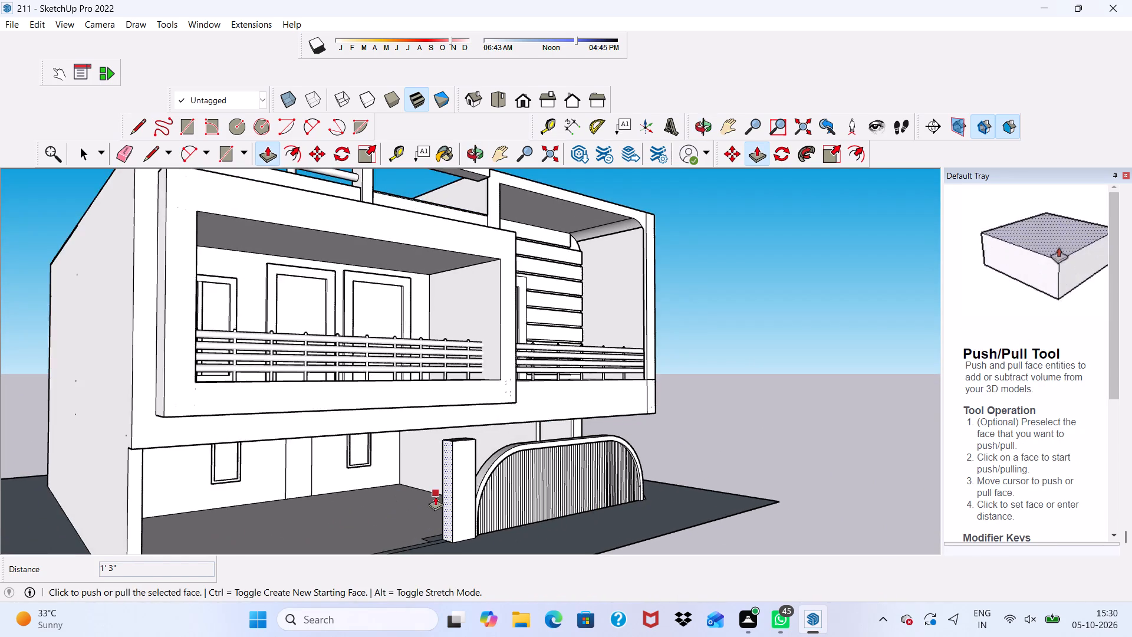
left_click_drag(447, 490, 453, 489)
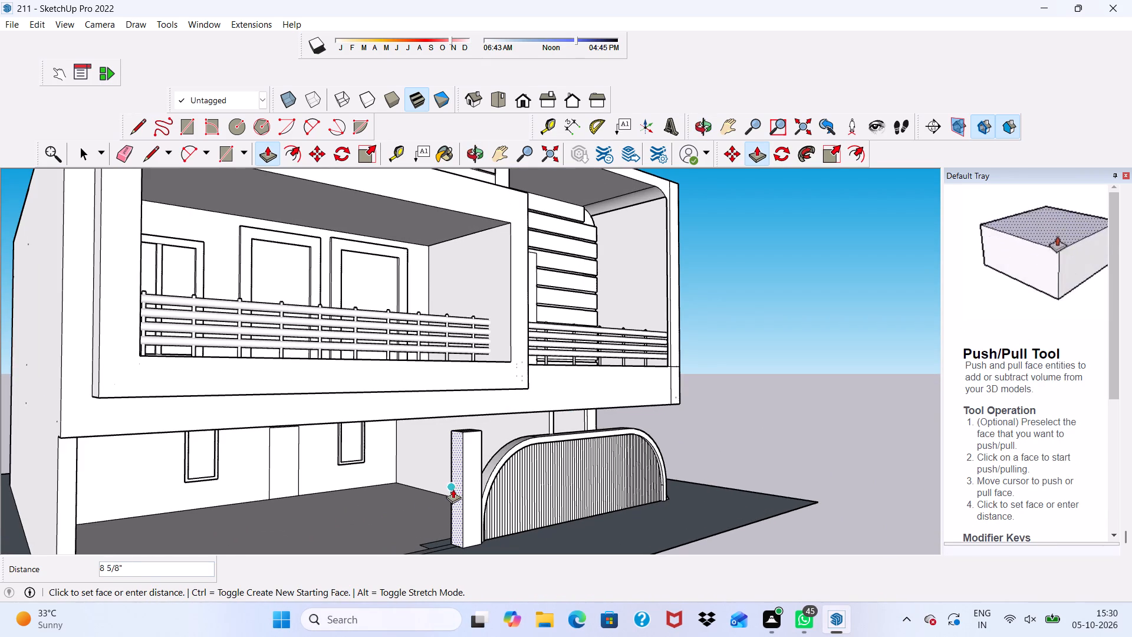
left_click_drag(453, 489, 453, 489)
scroll(442, 494, "down", 4)
key("space")
middle_click_drag(493, 471, 275, 493)
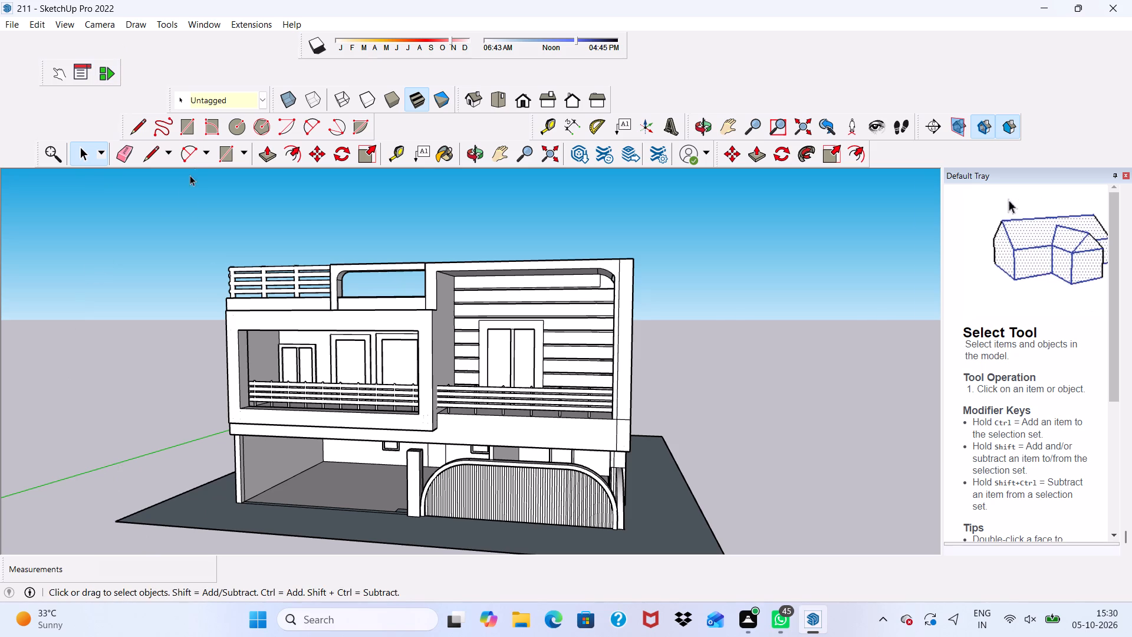
Draw a ground-level rectangle about 2' 6 7/16" by 1' 8 3/8" from the end wall's foot corner at the bay's far front.
left_click(178, 114)
scroll(139, 294, "down", 2)
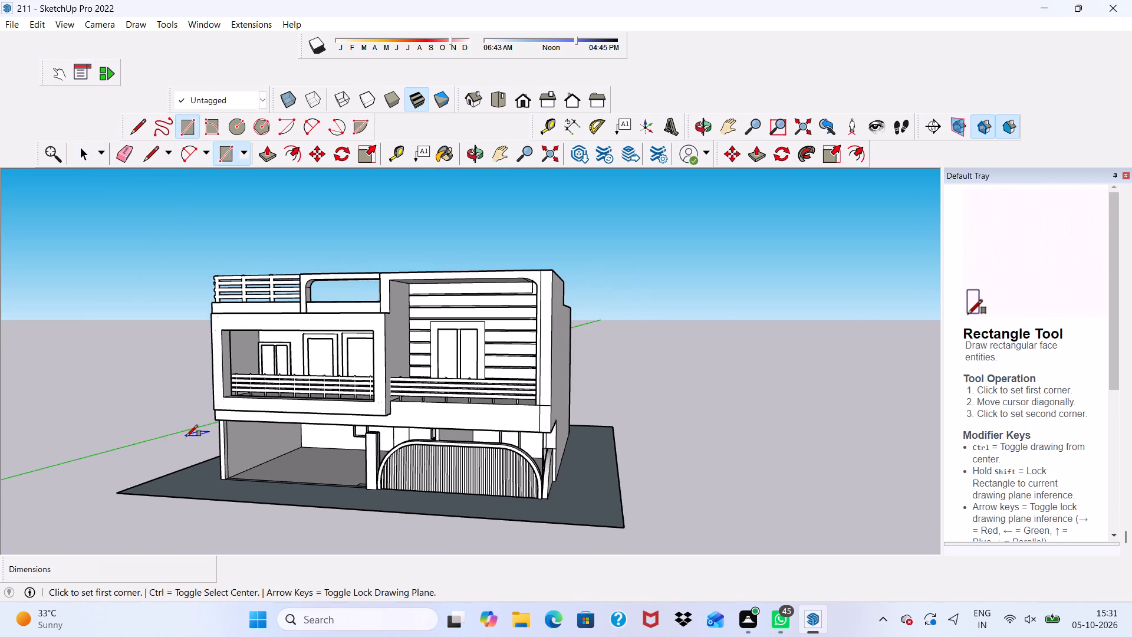
middle_click_drag(193, 448, 260, 415)
scroll(283, 417, "down", 1)
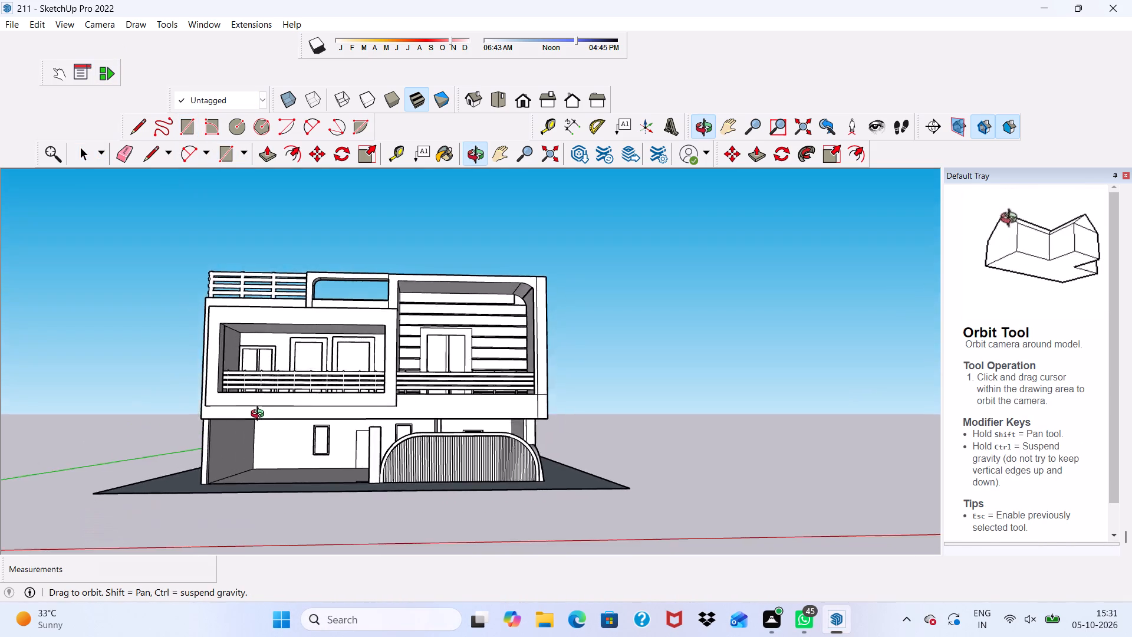
middle_click_drag(260, 415, 237, 455)
scroll(226, 493, "up", 16)
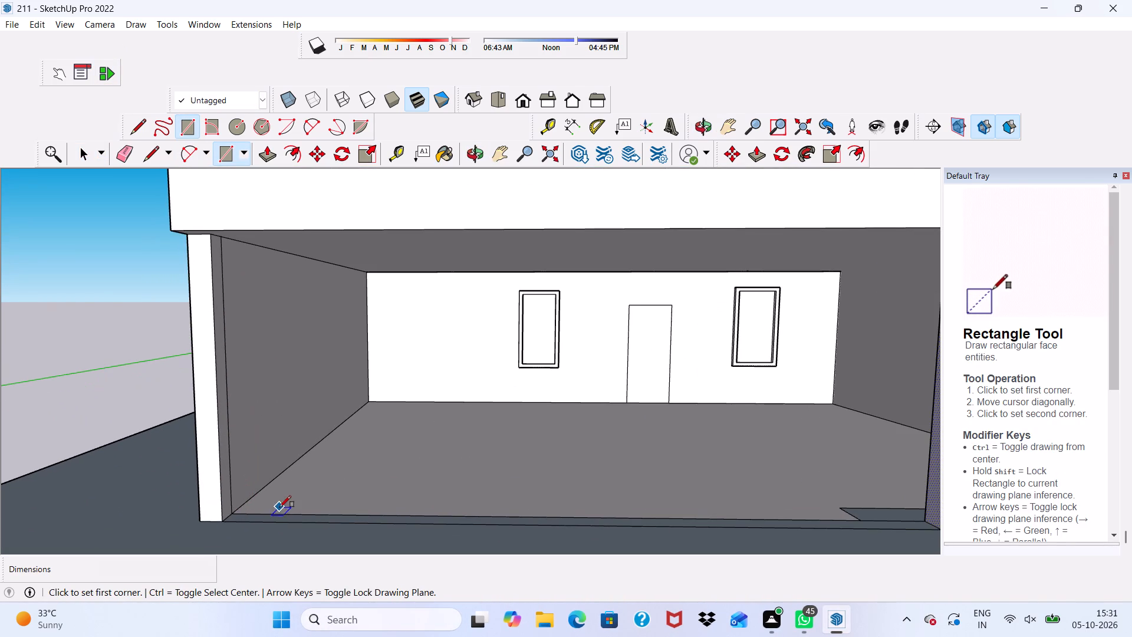
left_click(222, 522)
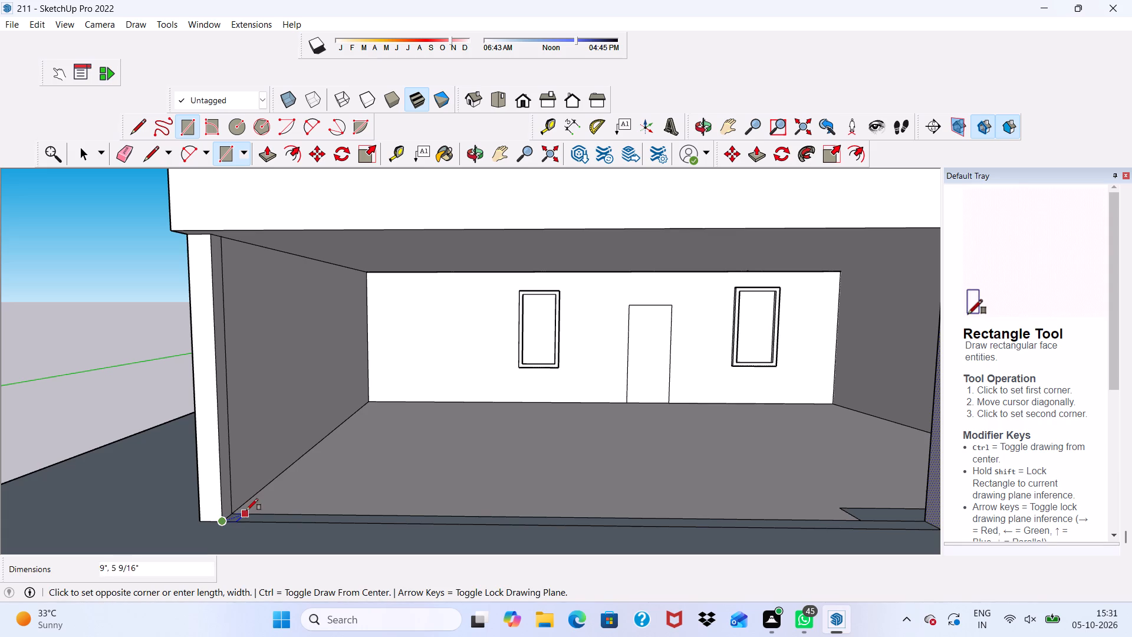
left_click(313, 505)
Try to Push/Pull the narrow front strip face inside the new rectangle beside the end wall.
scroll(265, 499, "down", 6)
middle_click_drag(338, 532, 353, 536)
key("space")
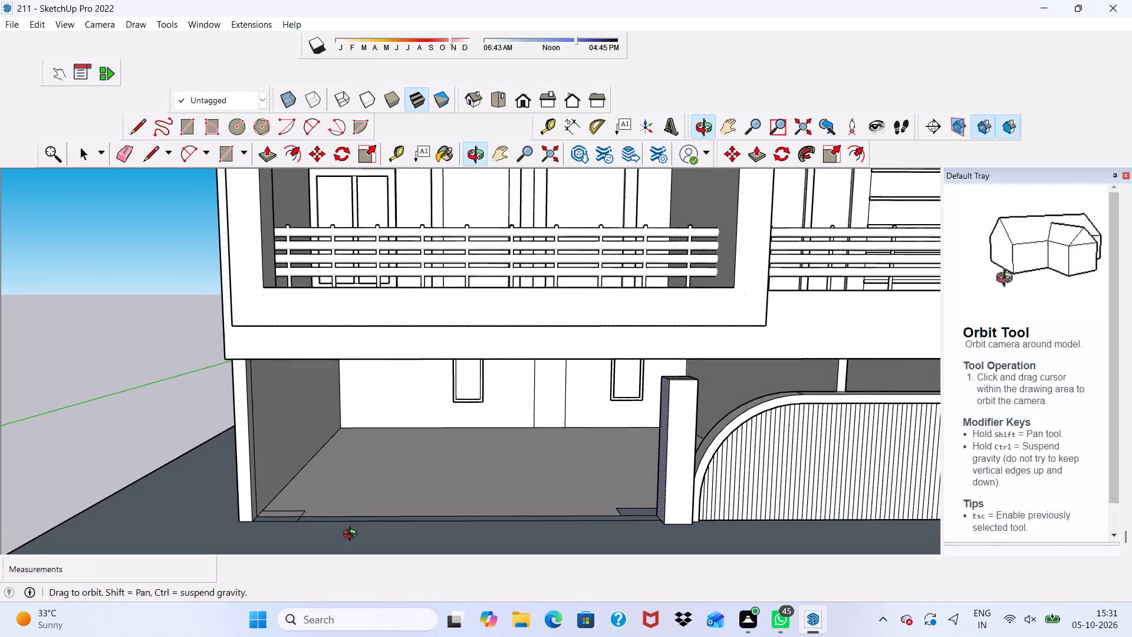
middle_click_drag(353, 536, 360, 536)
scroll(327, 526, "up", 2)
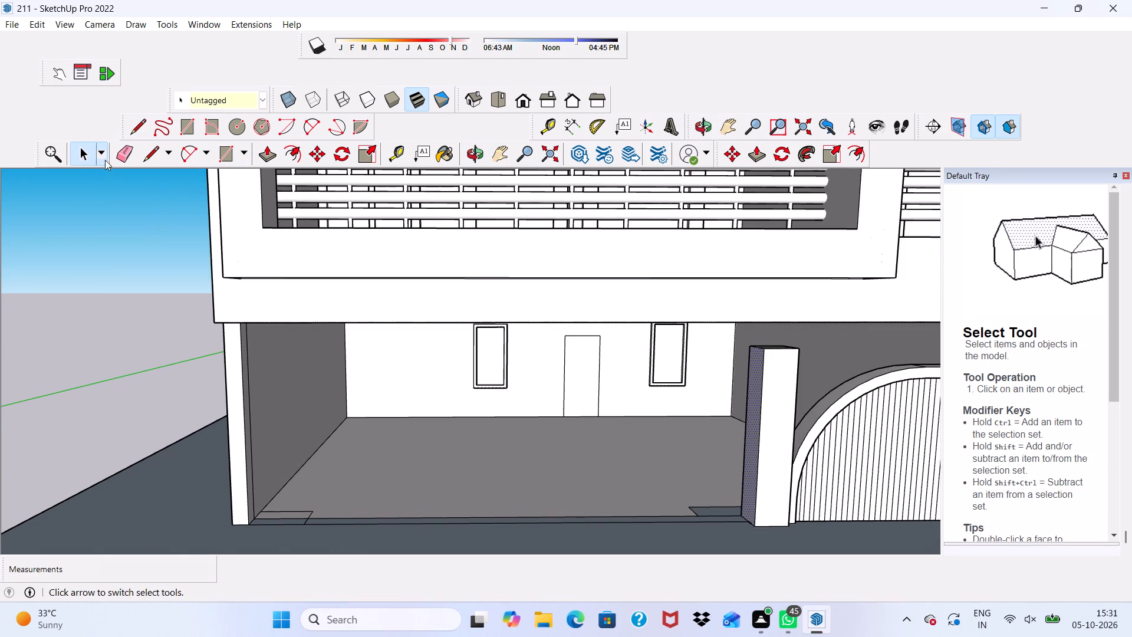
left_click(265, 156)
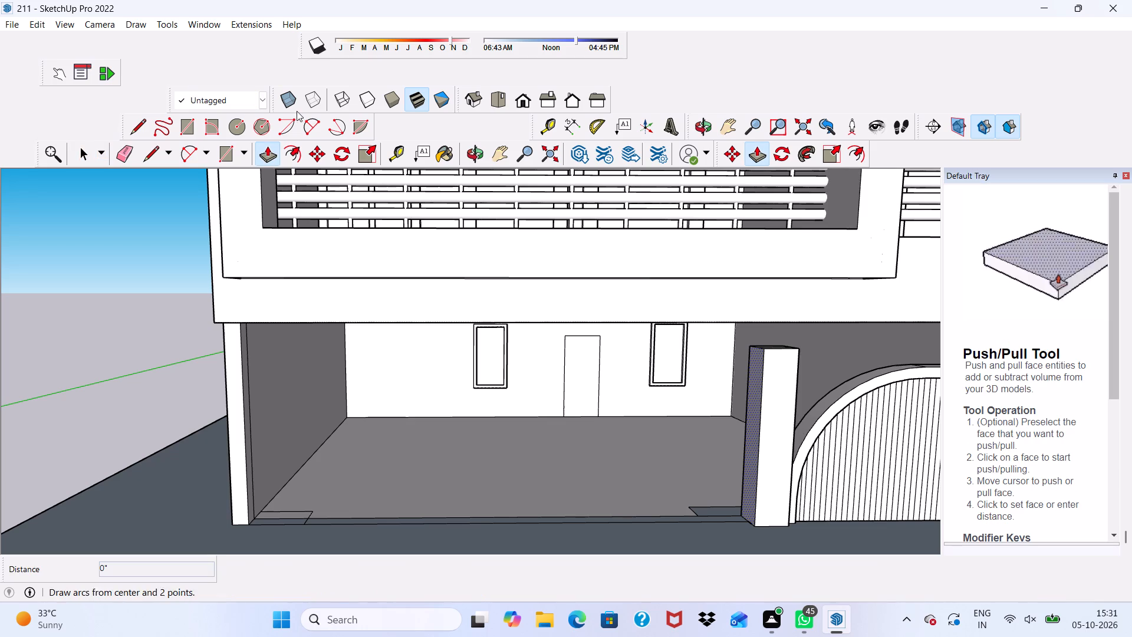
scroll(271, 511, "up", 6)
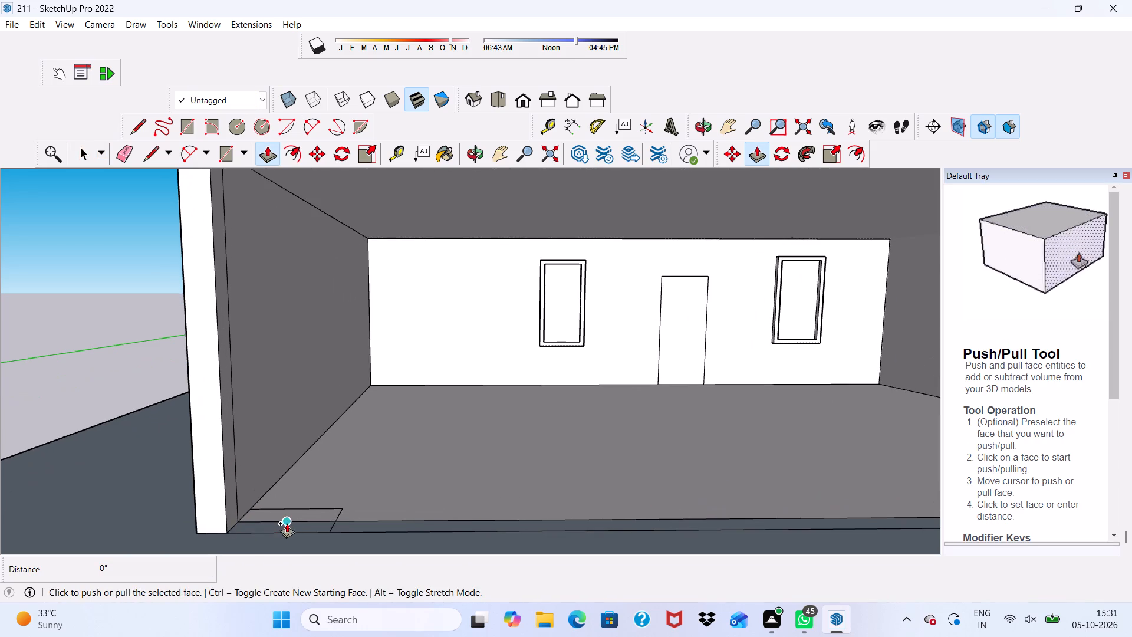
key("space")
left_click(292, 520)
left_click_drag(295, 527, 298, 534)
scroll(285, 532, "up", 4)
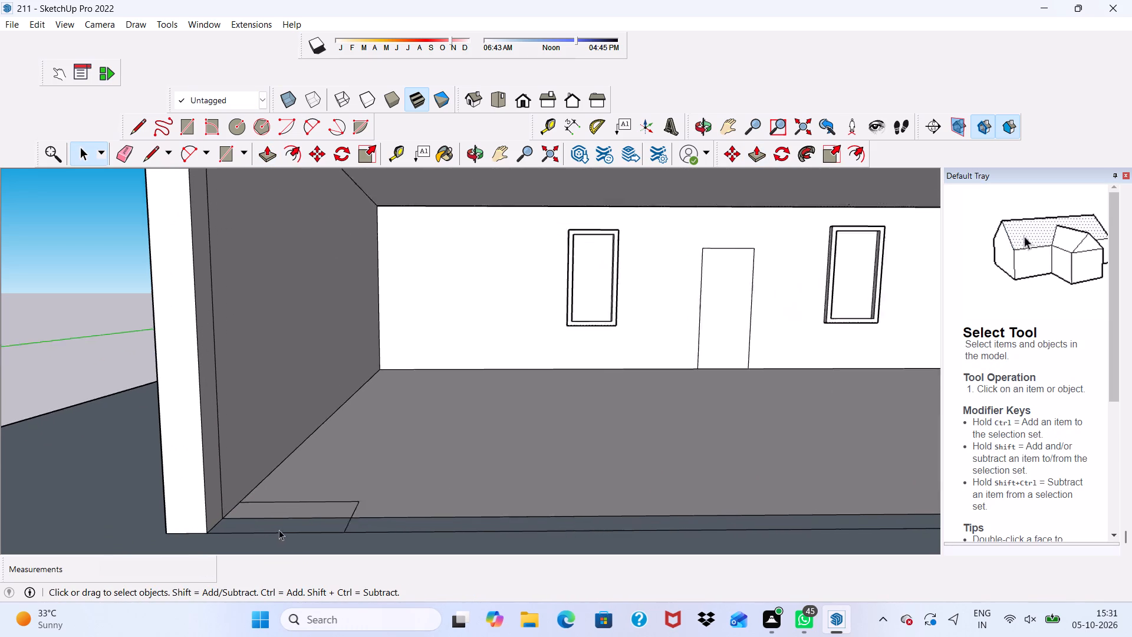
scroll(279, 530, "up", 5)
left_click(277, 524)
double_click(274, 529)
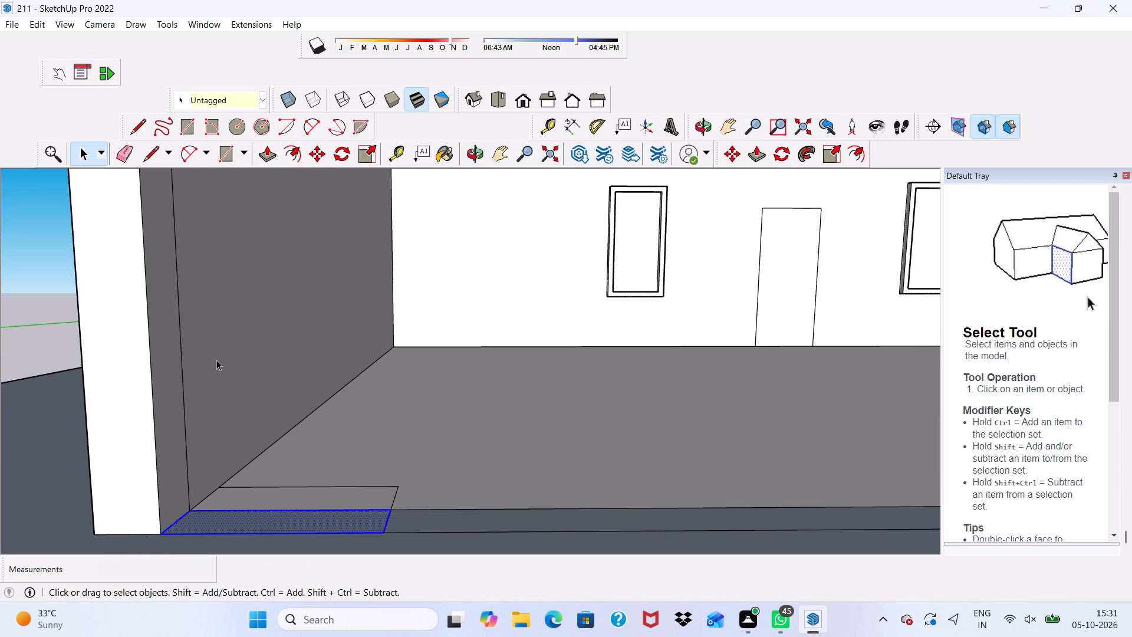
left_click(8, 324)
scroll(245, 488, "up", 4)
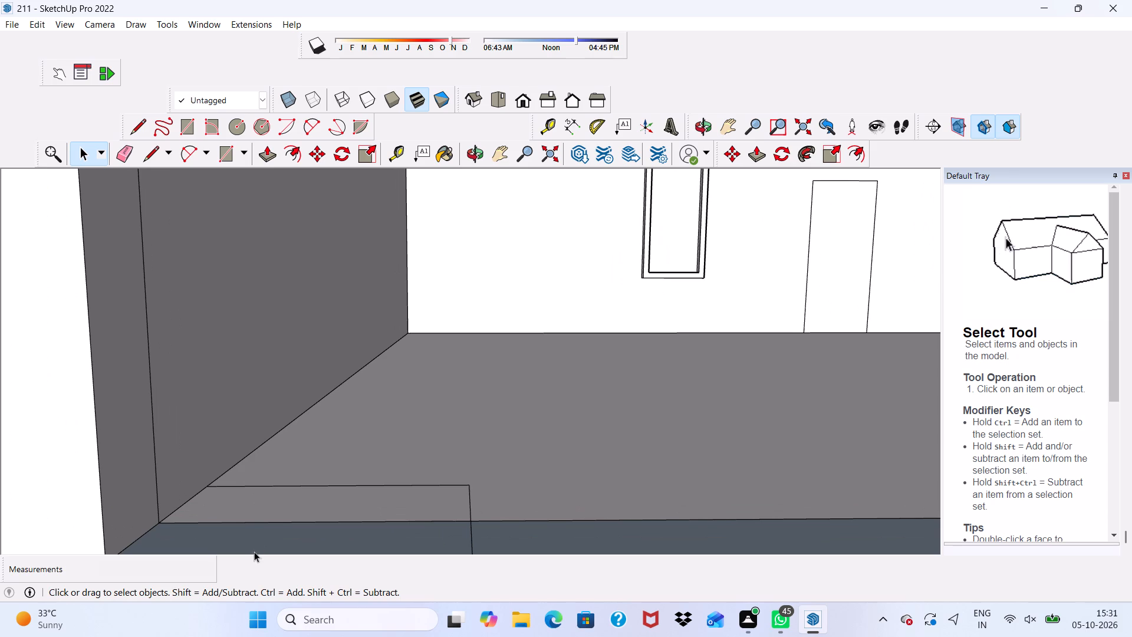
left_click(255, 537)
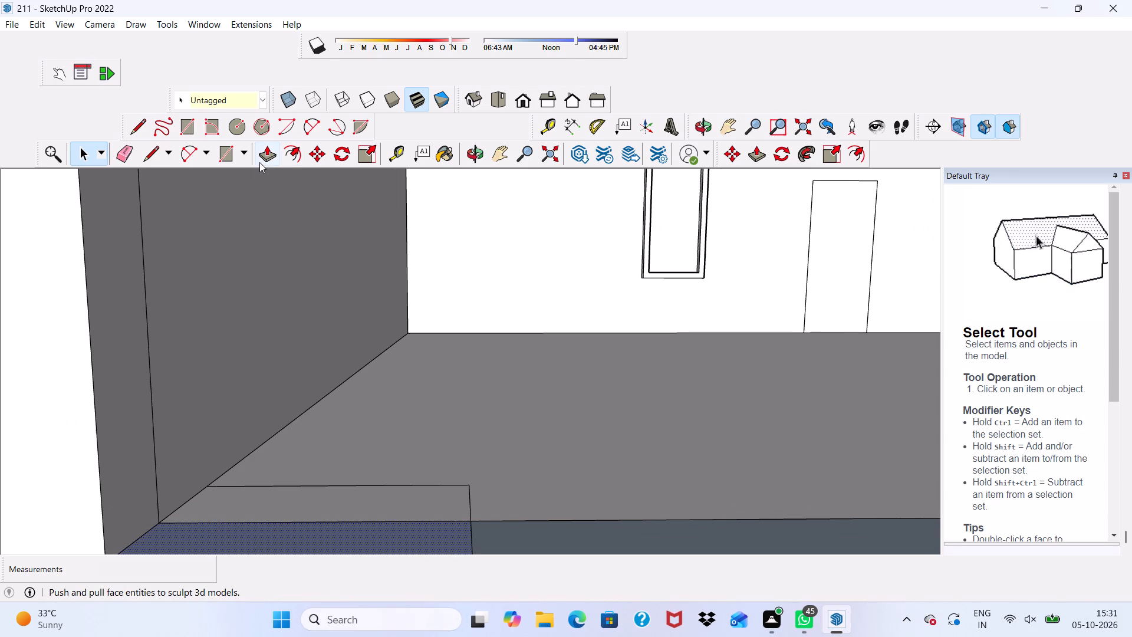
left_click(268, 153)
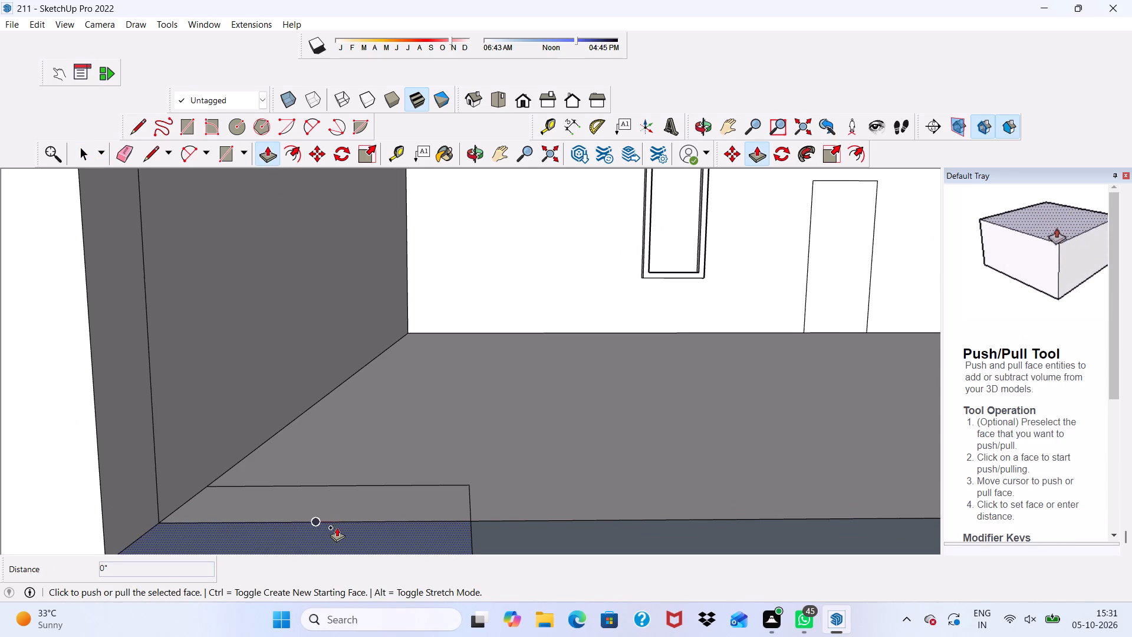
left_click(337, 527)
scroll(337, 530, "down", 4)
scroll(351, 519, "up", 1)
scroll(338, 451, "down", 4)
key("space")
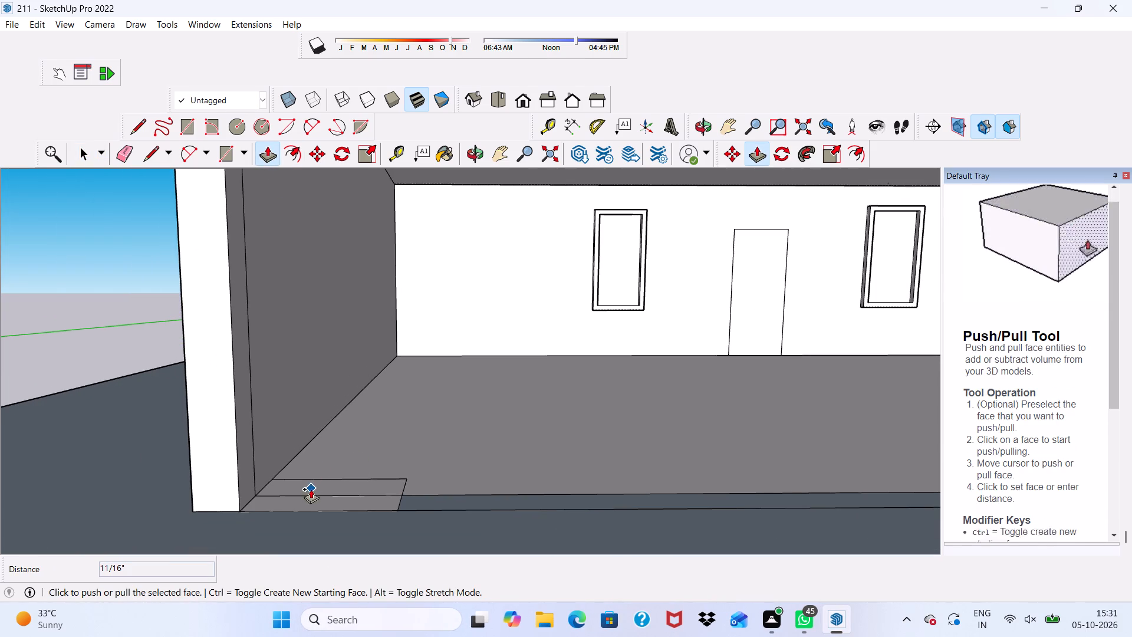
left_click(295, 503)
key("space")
Push/Pull the front strip face beside the end wall up about 8' 1 15/16" to the height of the pillar beside the arch.
left_click(297, 503)
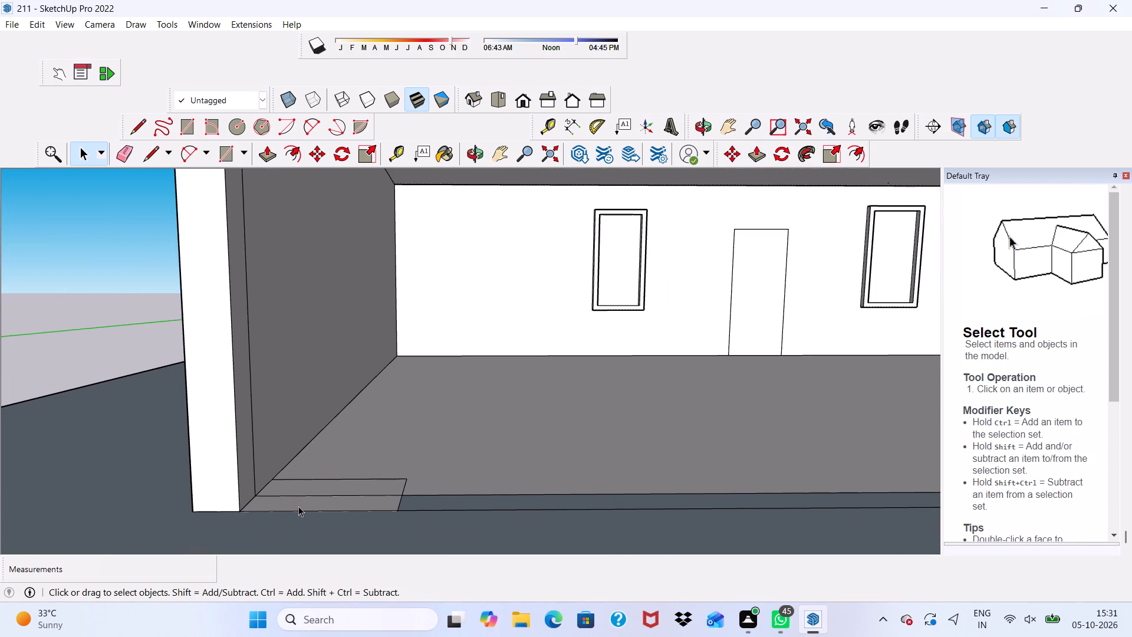
left_click(270, 503)
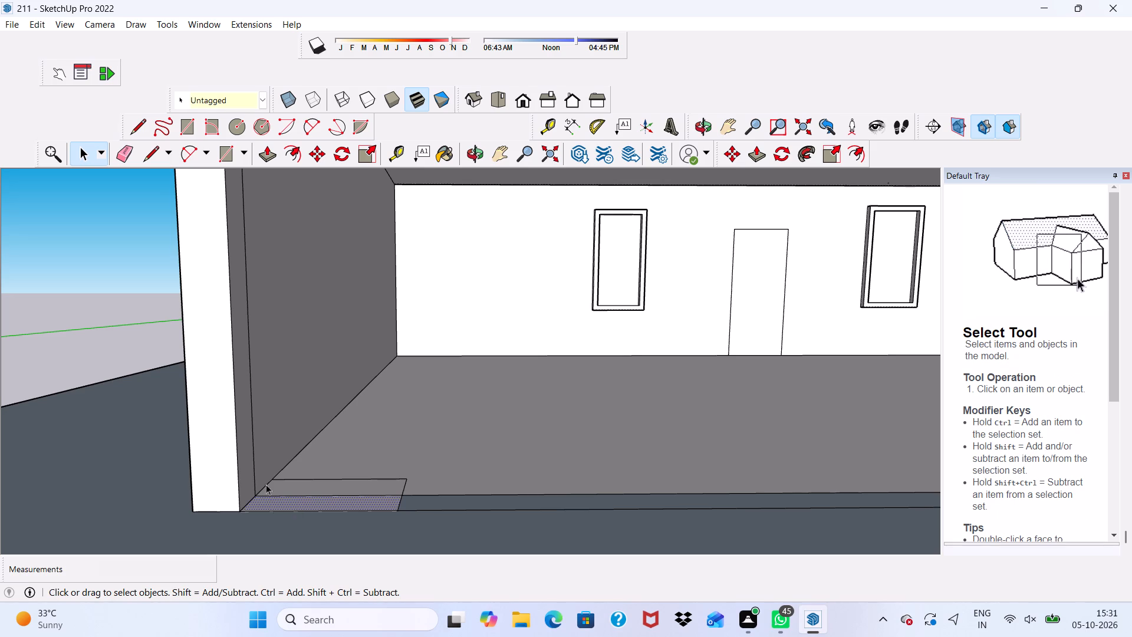
left_click(272, 155)
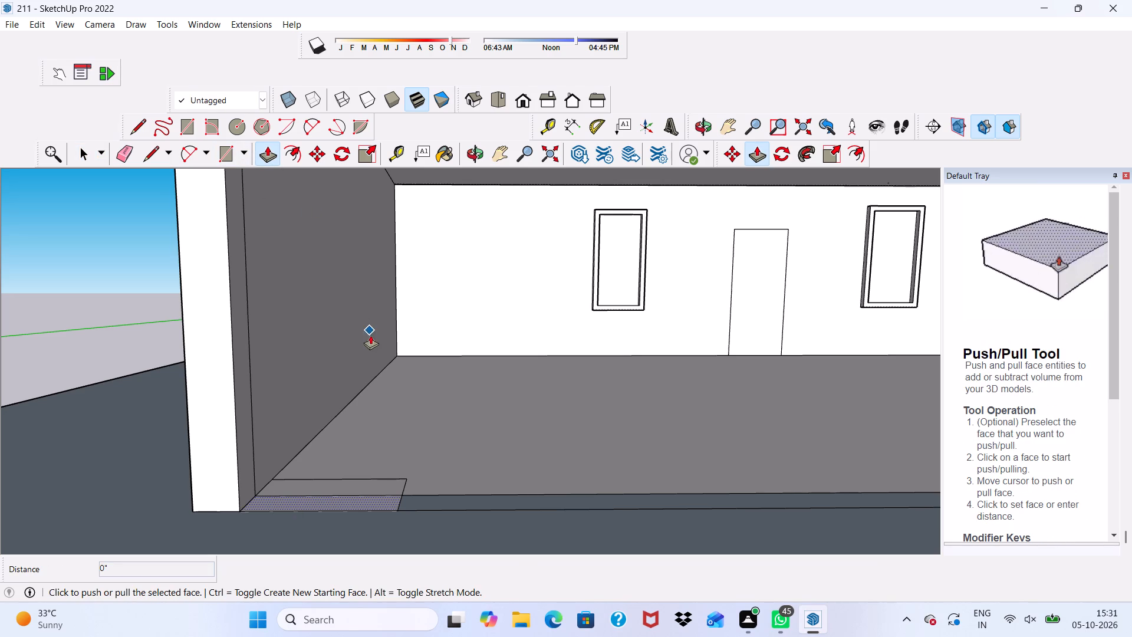
left_click(345, 501)
scroll(315, 436, "down", 3)
scroll(329, 426, "up", 1)
scroll(329, 427, "down", 2)
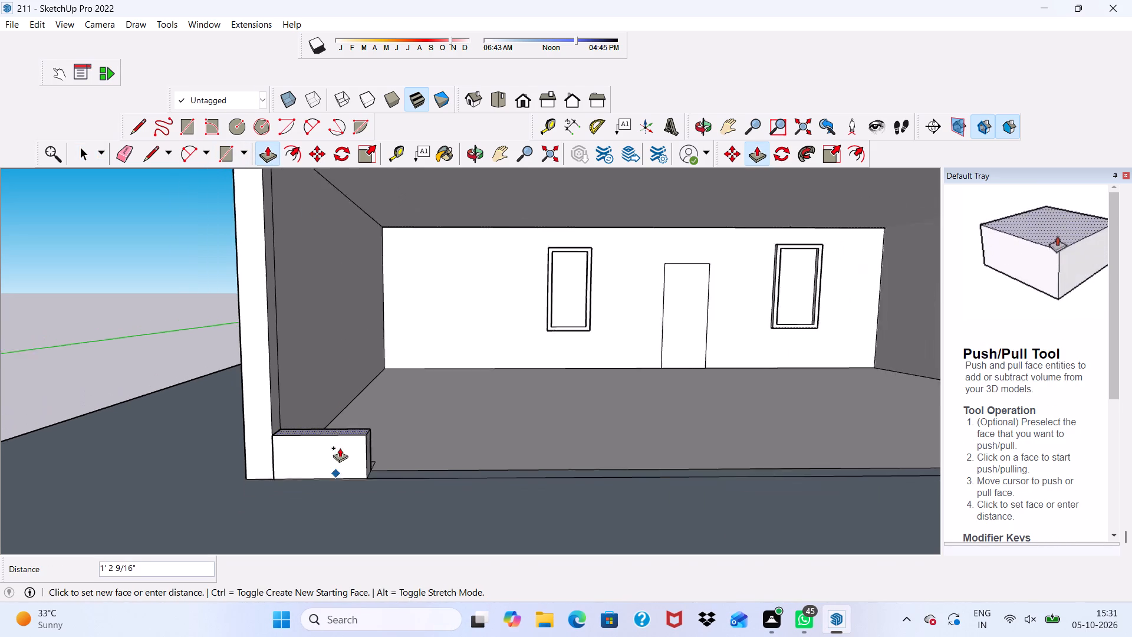
scroll(340, 448, "down", 12)
scroll(659, 298, "up", 3)
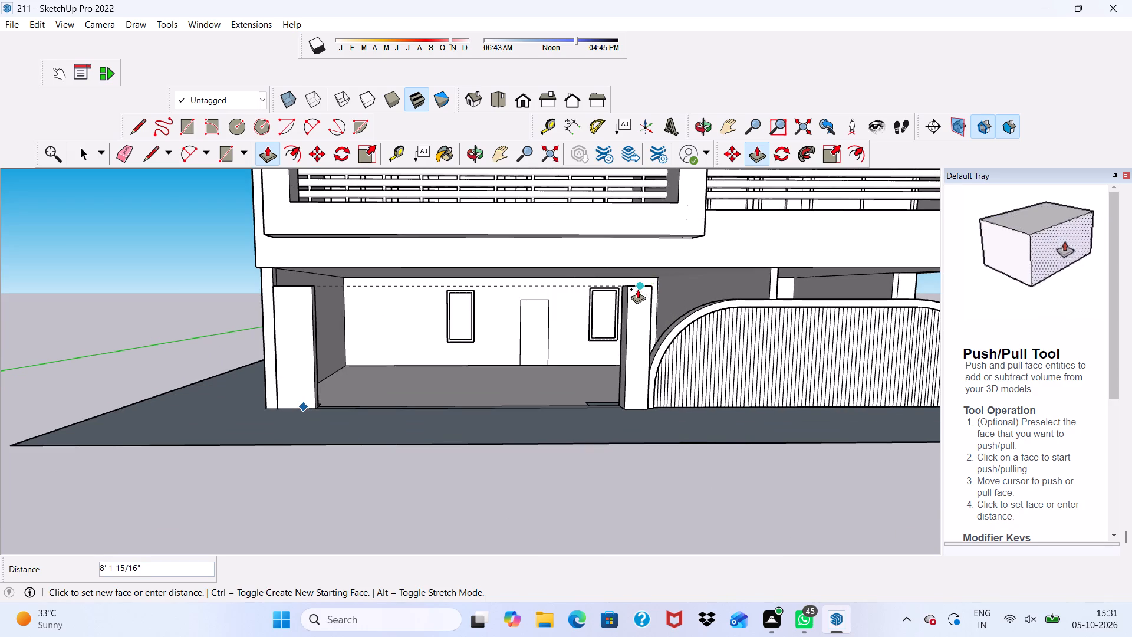
left_click(637, 288)
Examine the new pillar from several angles against the bay opening, the slab above and the pillar beside the arch.
scroll(499, 319, "down", 3)
middle_click_drag(486, 328, 329, 334)
middle_click_drag(311, 334, 288, 336)
scroll(406, 316, "up", 4)
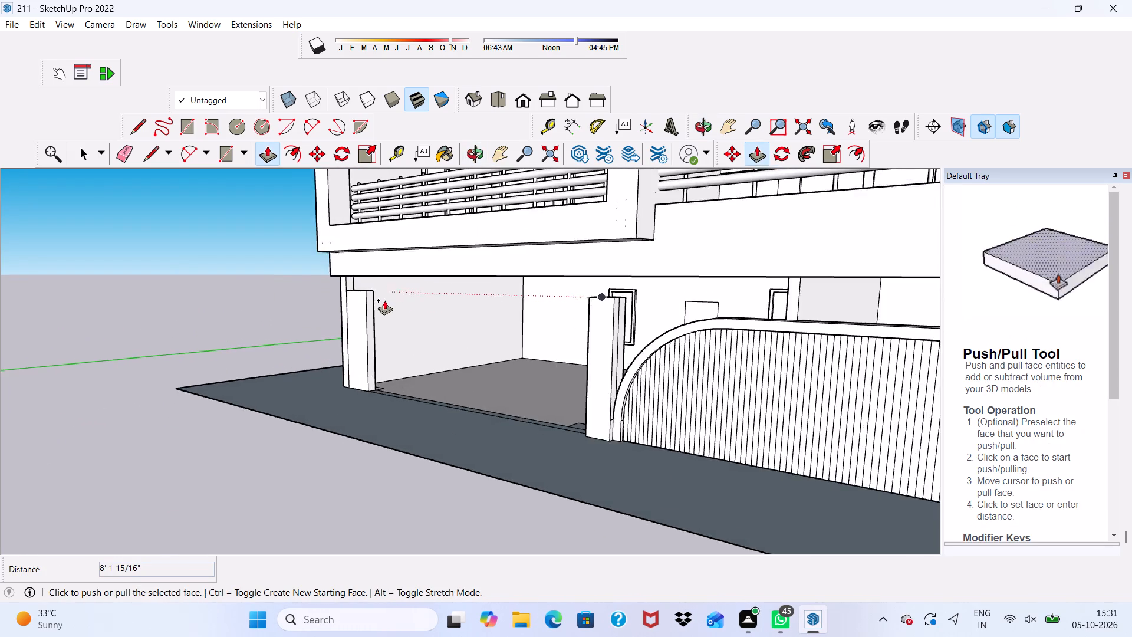
scroll(384, 300, "up", 8)
middle_click_drag(381, 356, 381, 373)
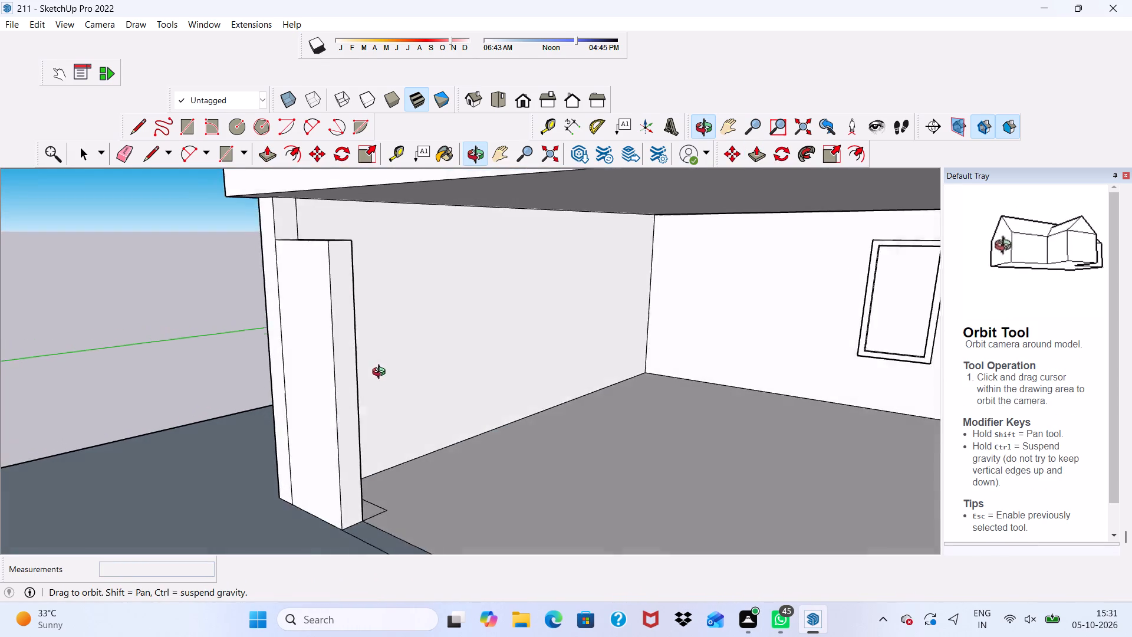
middle_click_drag(381, 373, 387, 370)
scroll(373, 326, "down", 6)
middle_click_drag(334, 408, 239, 468)
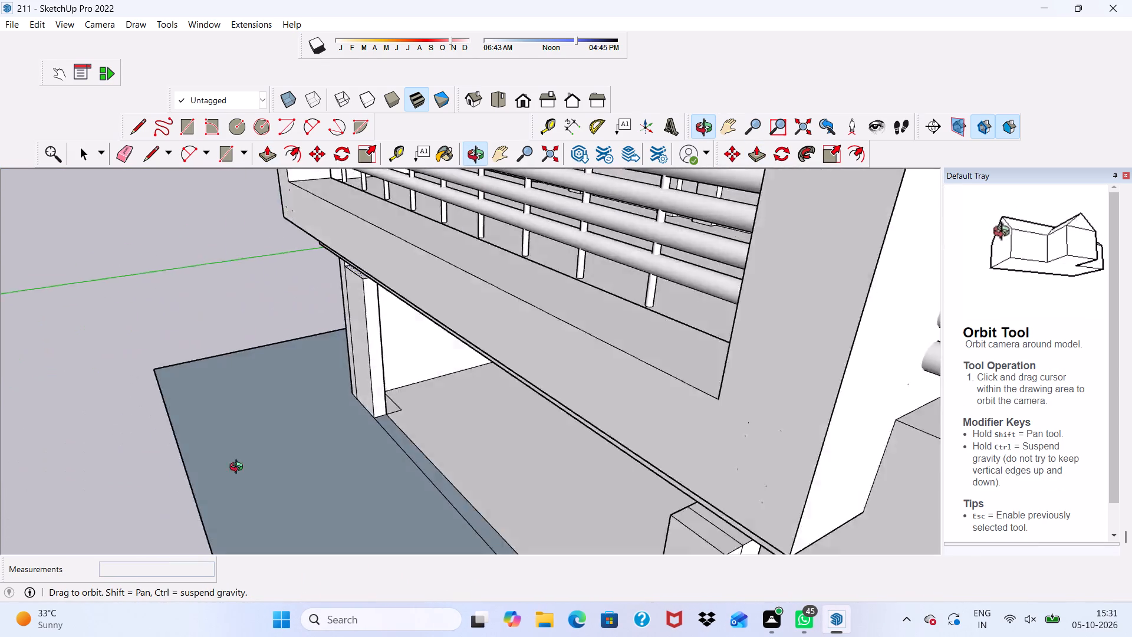
middle_click_drag(239, 468, 591, 539)
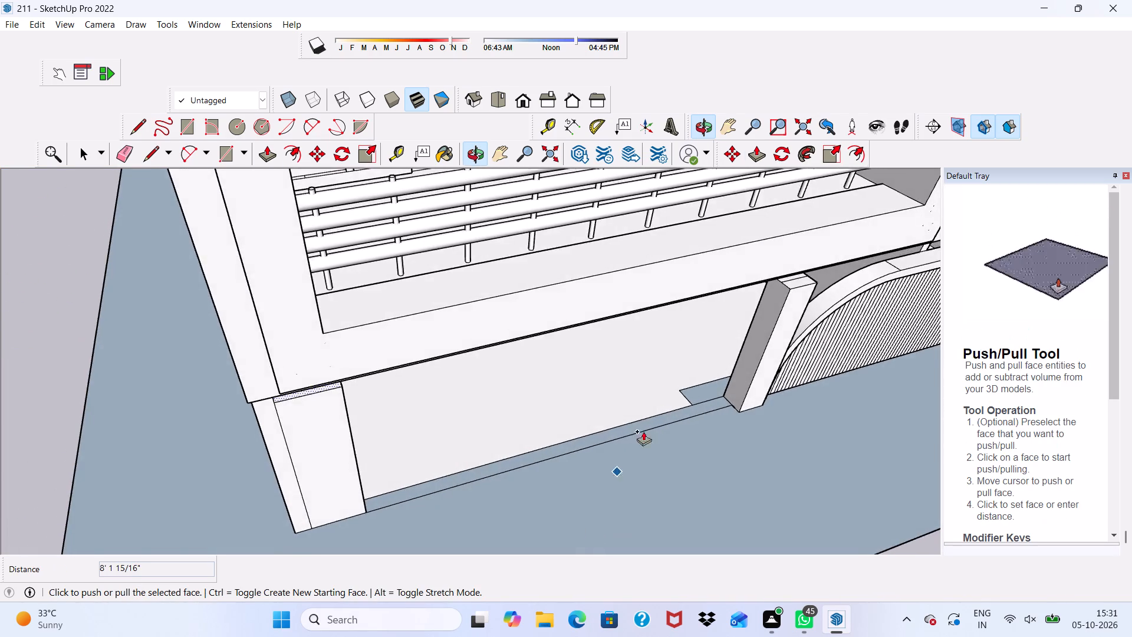
scroll(666, 375, "up", 3)
middle_click_drag(523, 392, 396, 377)
middle_click(396, 376)
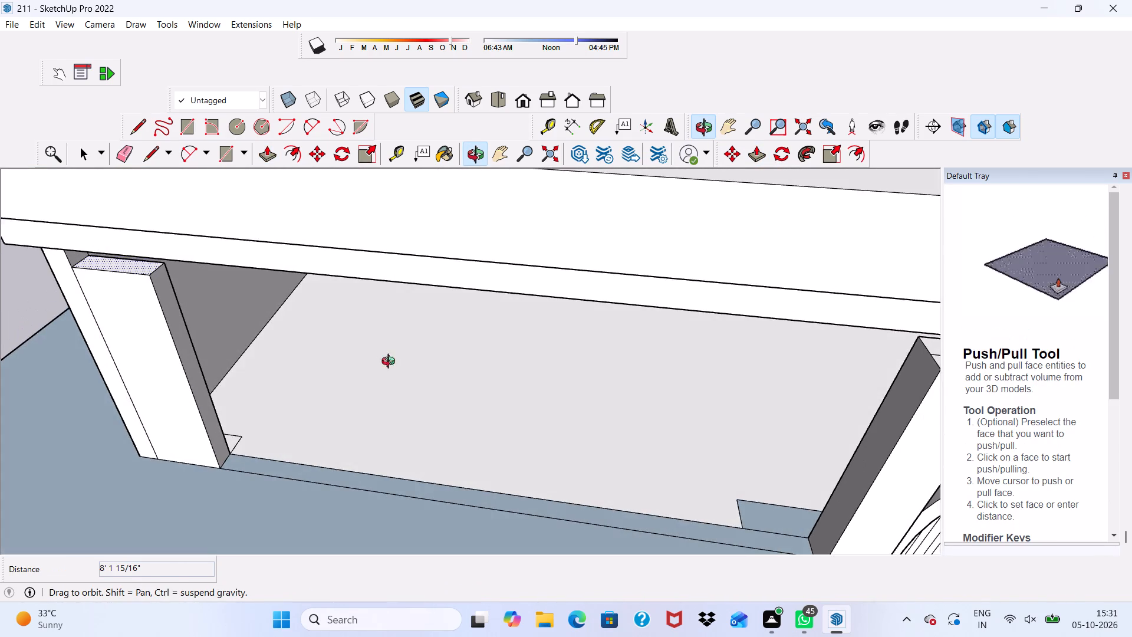
scroll(367, 376, "down", 3)
middle_click_drag(336, 390, 521, 345)
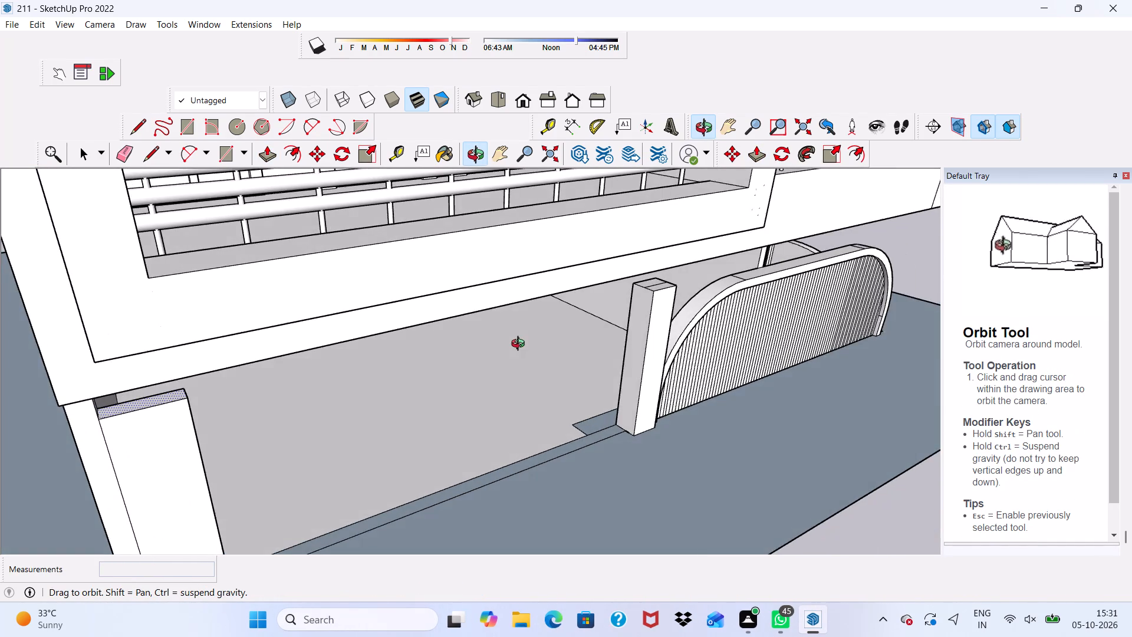
middle_click_drag(521, 345, 470, 352)
scroll(659, 337, "up", 3)
scroll(557, 393, "down", 3)
middle_click_drag(385, 439, 383, 442)
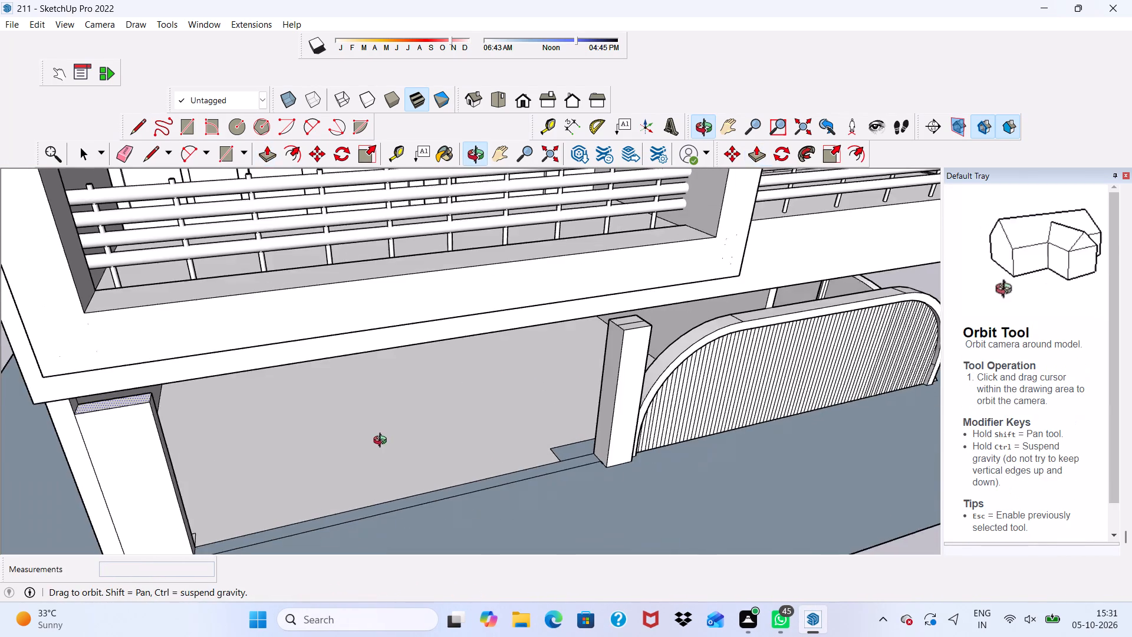
Push/Pull the new pillar's bay-side face outward into the bay by about 2 7/8".
middle_click_drag(383, 442, 182, 392)
scroll(245, 360, "up", 5)
middle_click_drag(225, 372, 104, 338)
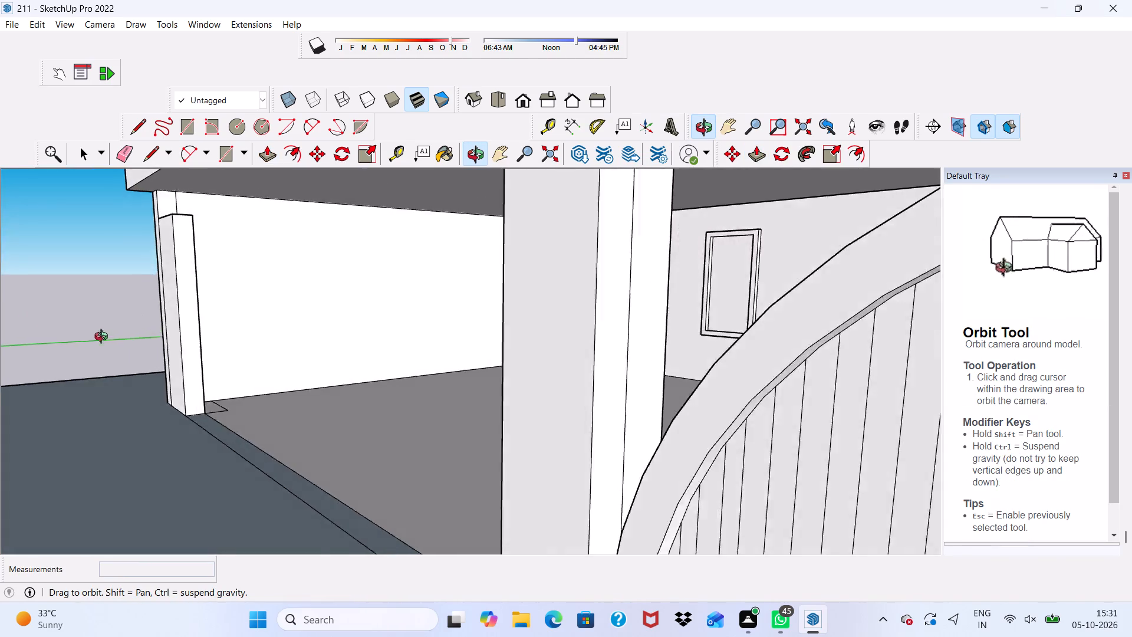
middle_click_drag(104, 338, 102, 375)
middle_click_drag(107, 373, 157, 404)
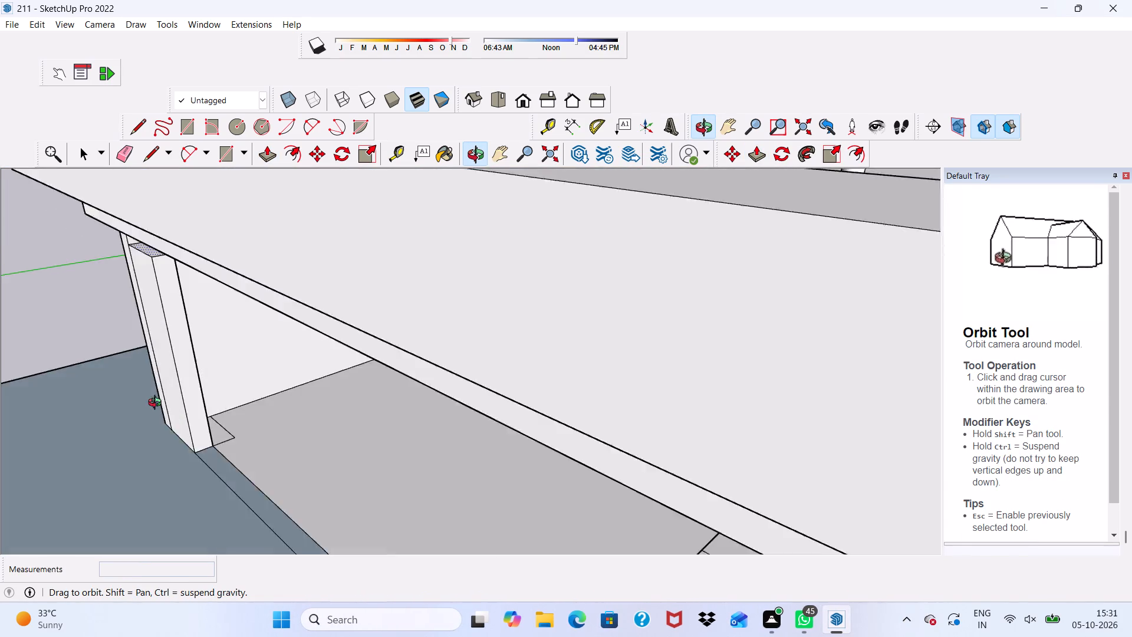
middle_click_drag(157, 404, 152, 408)
scroll(246, 355, "up", 5)
middle_click_drag(231, 336, 121, 281)
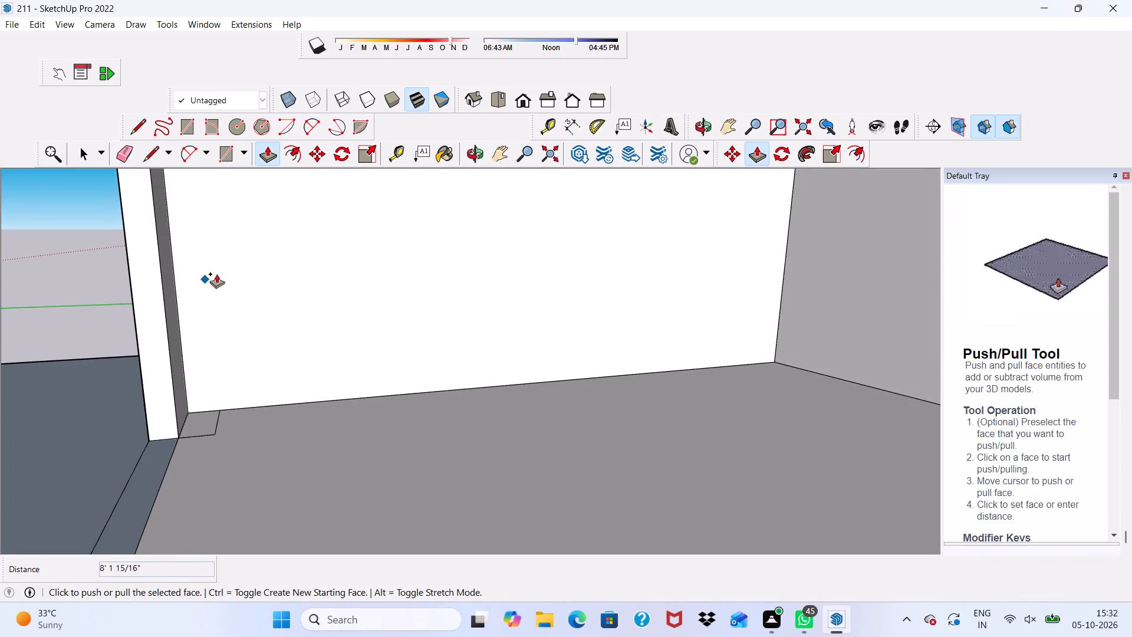
scroll(216, 274, "up", 4)
key("space")
left_click(143, 290)
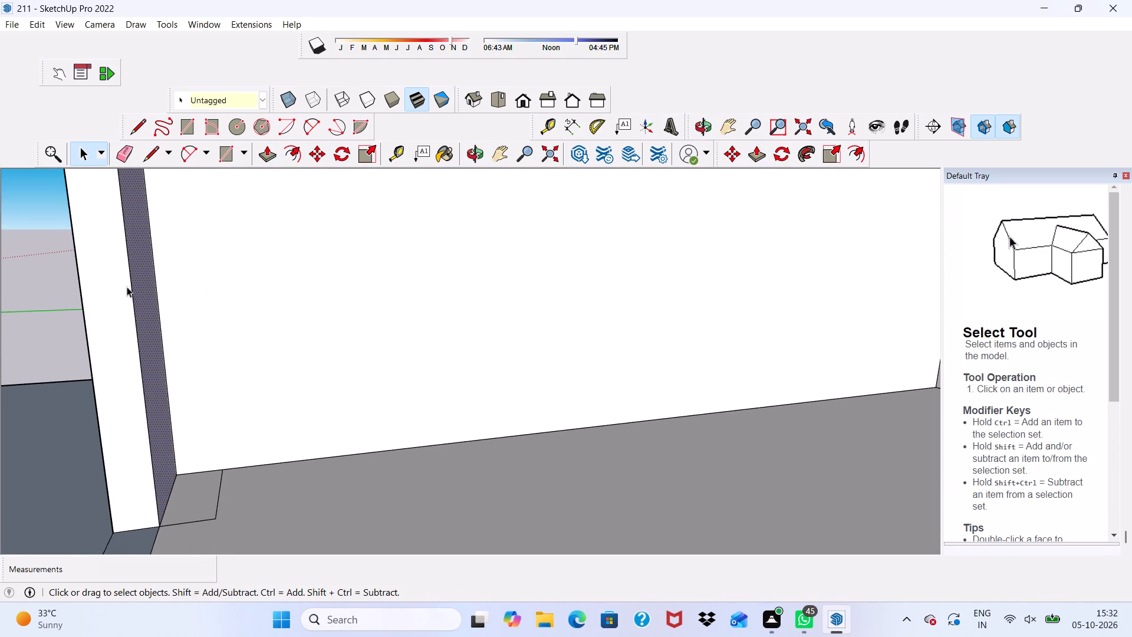
left_click(261, 154)
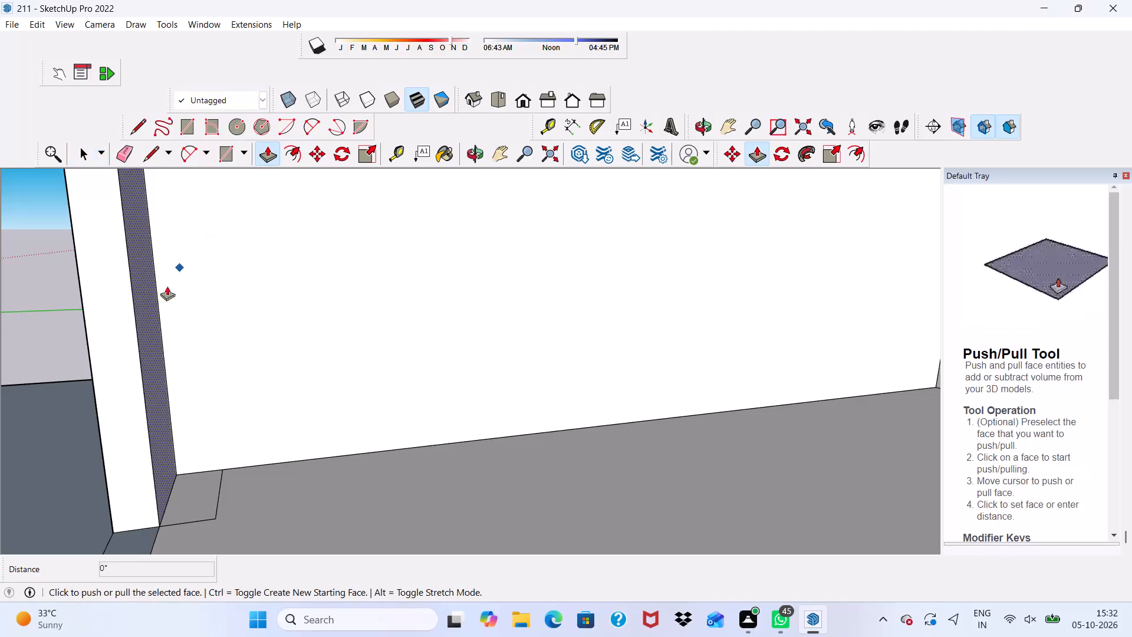
left_click(148, 307)
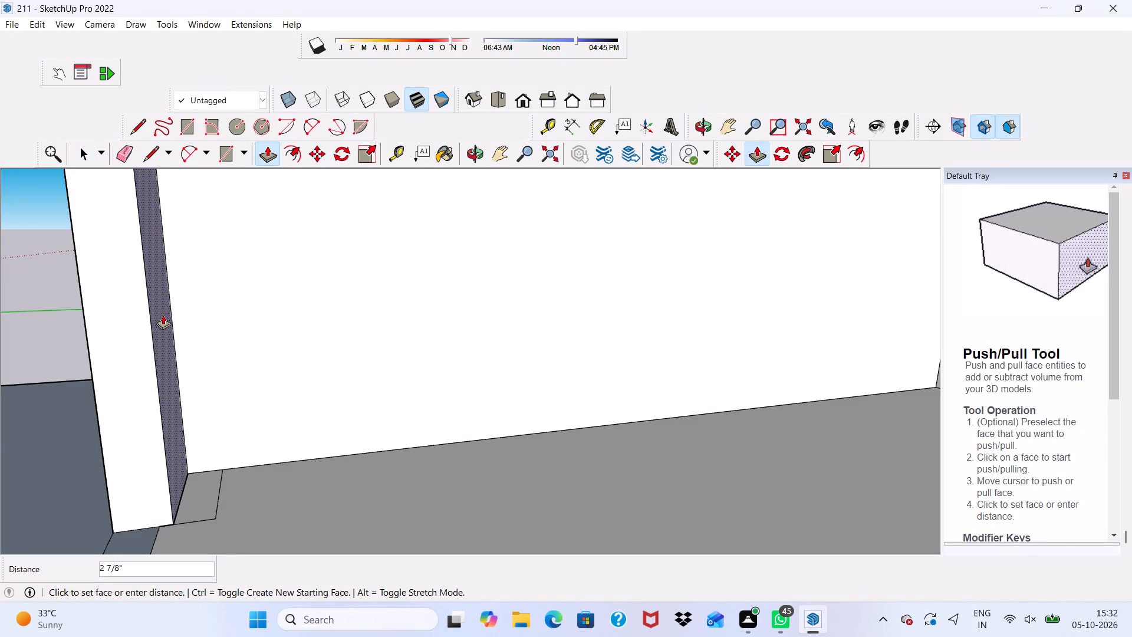
left_click(165, 316)
Push/Pull the new pillar's bay-side face back toward the end wall by about 1' 3/4" to narrow the pillar.
scroll(147, 329, "down", 4)
middle_click_drag(146, 355, 317, 342)
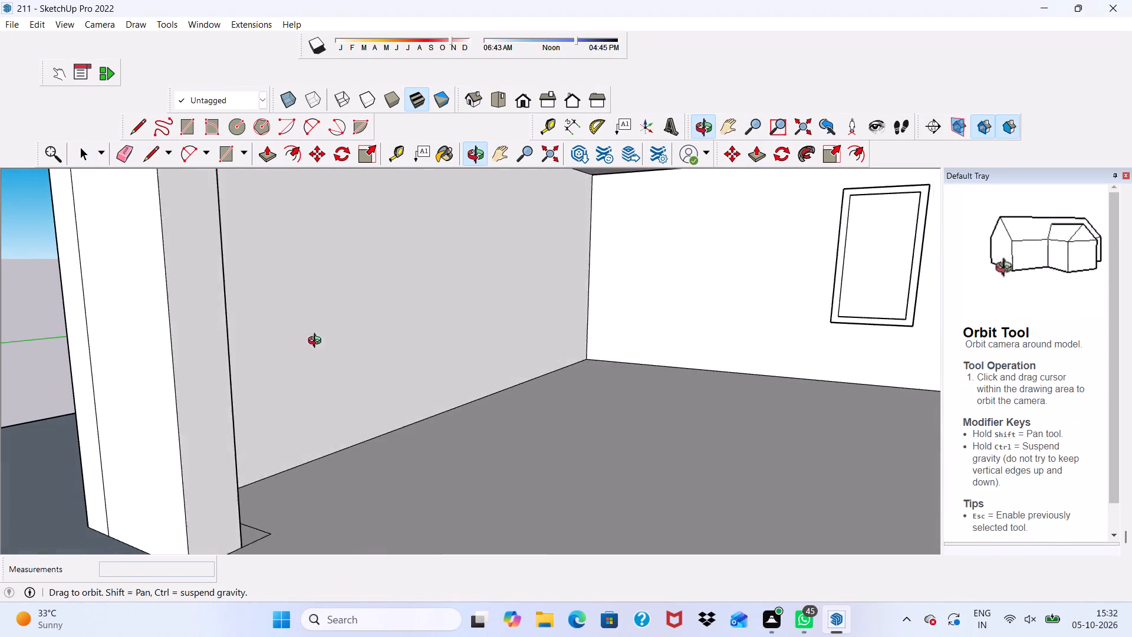
middle_click_drag(317, 342, 330, 339)
scroll(370, 346, "down", 2)
scroll(378, 364, "up", 1)
scroll(381, 369, "down", 3)
key("space")
middle_click_drag(274, 307, 336, 329)
left_click(322, 324)
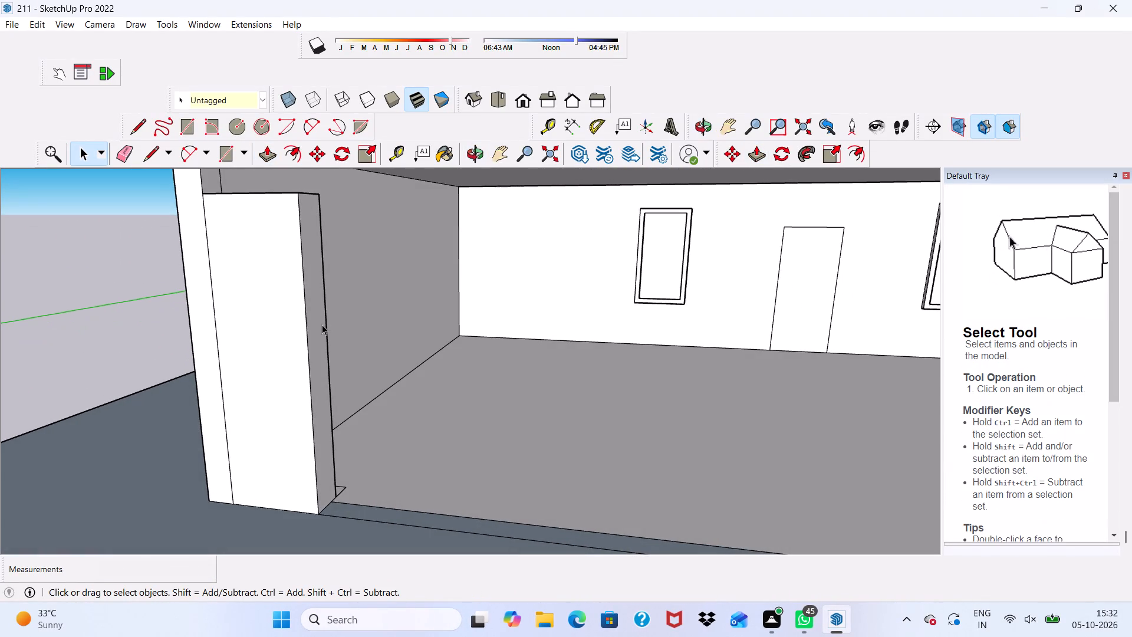
left_click(266, 157)
left_click_drag(317, 328, 288, 322)
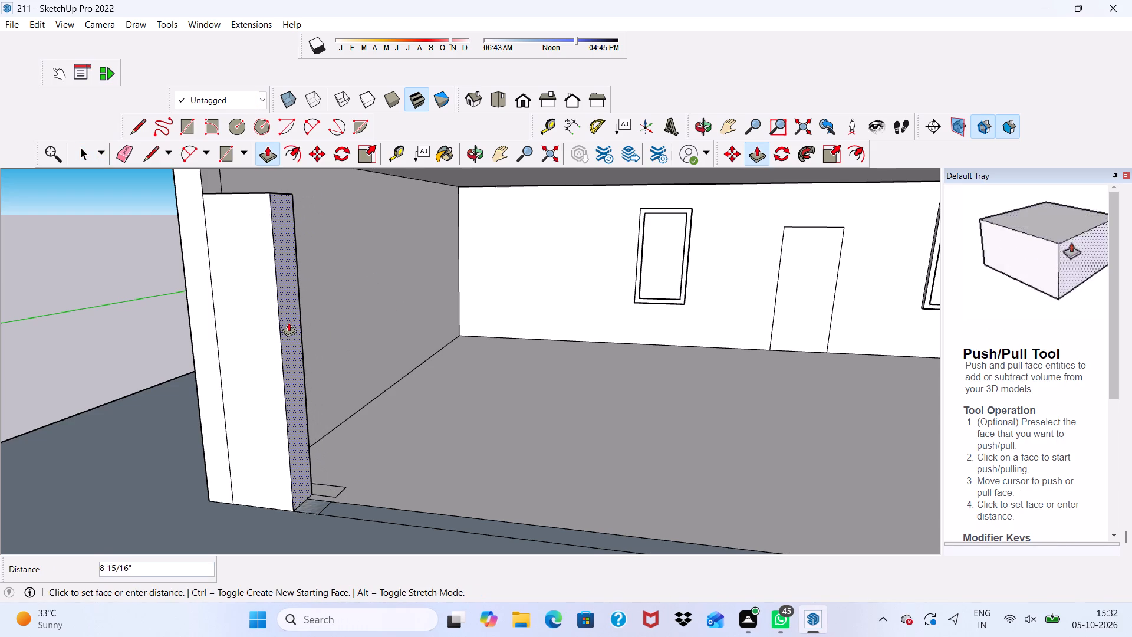
left_click_drag(288, 322, 279, 316)
Examine the narrowed pillar, its top and the adjoining end wall below the balcony slab from the front and above.
scroll(215, 338, "down", 5)
scroll(39, 415, "down", 3)
middle_click_drag(78, 430, 240, 381)
scroll(240, 382, "down", 4)
middle_click_drag(329, 419, 193, 414)
scroll(202, 351, "up", 4)
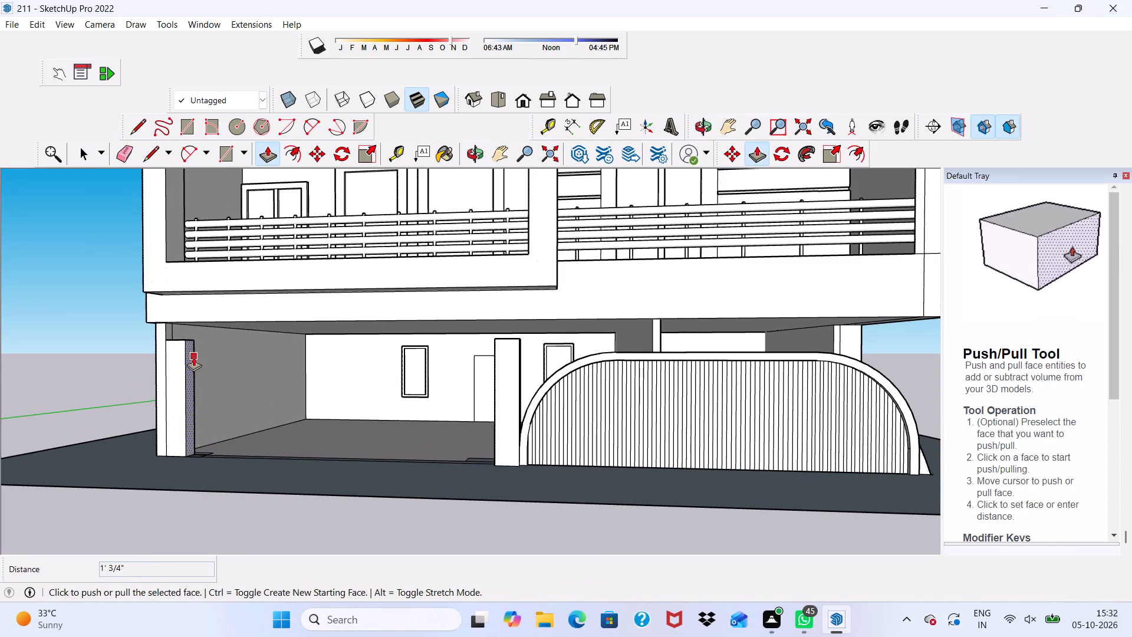
key("space")
scroll(212, 310, "down", 2)
middle_click_drag(214, 321, 188, 398)
scroll(169, 357, "up", 8)
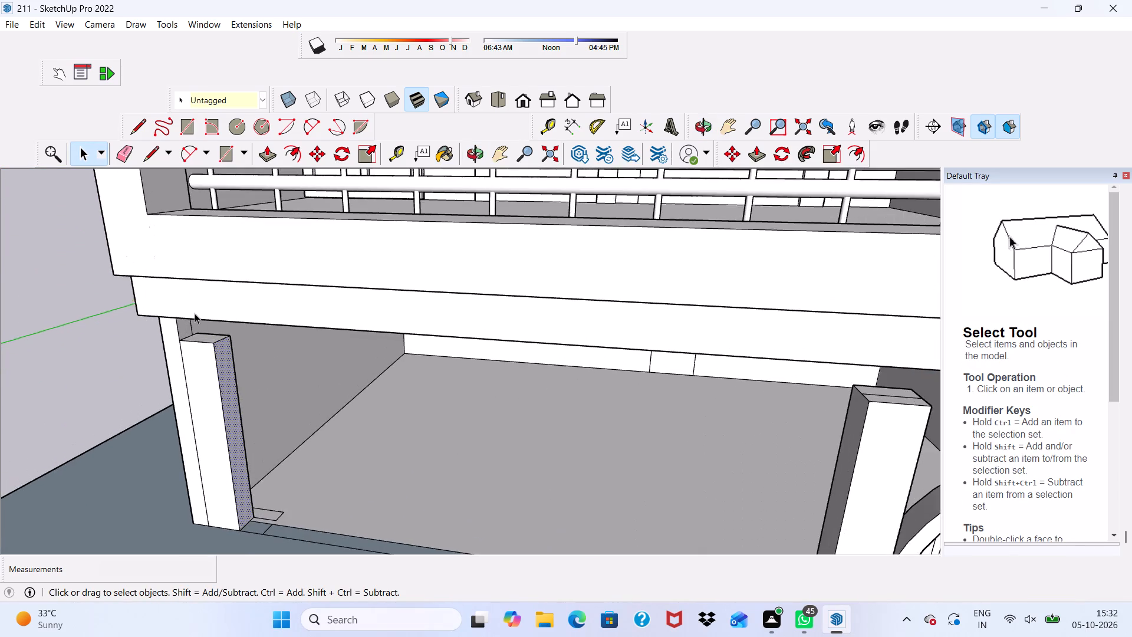
scroll(195, 313, "up", 3)
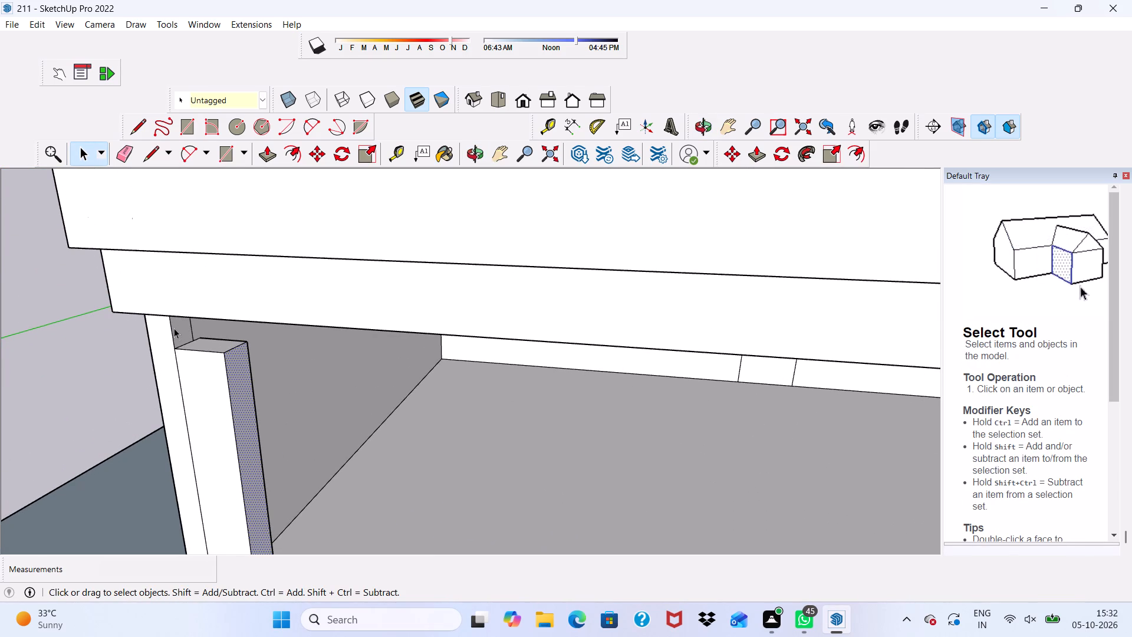
scroll(174, 328, "down", 3)
middle_click_drag(176, 339, 256, 323)
scroll(202, 390, "up", 2)
scroll(196, 380, "down", 6)
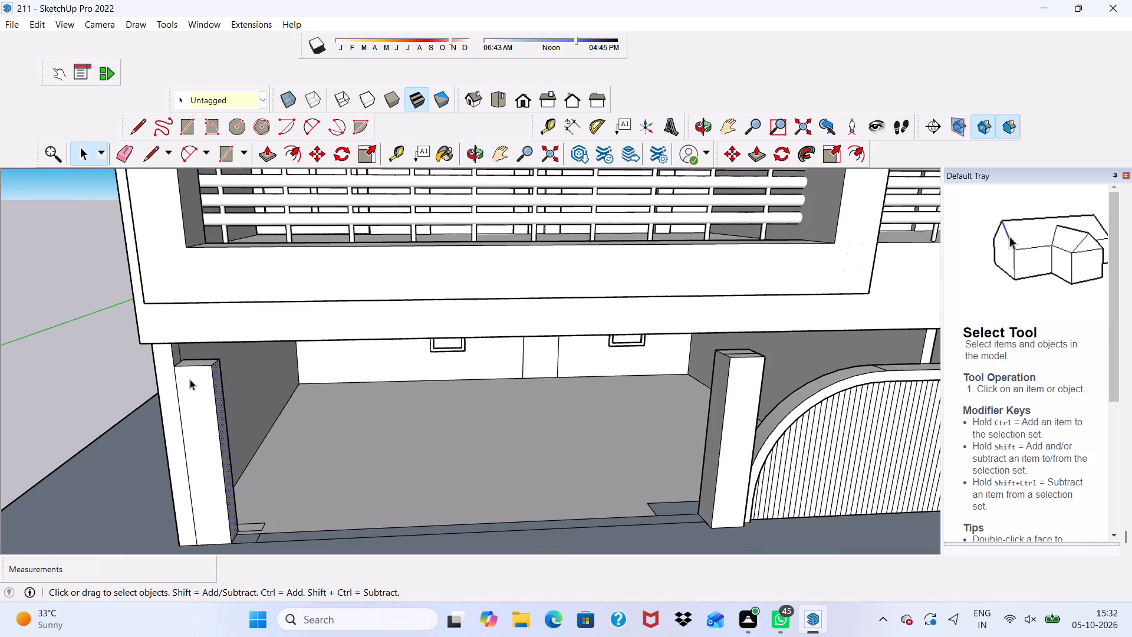
middle_click_drag(187, 383, 127, 445)
scroll(144, 425, "down", 1)
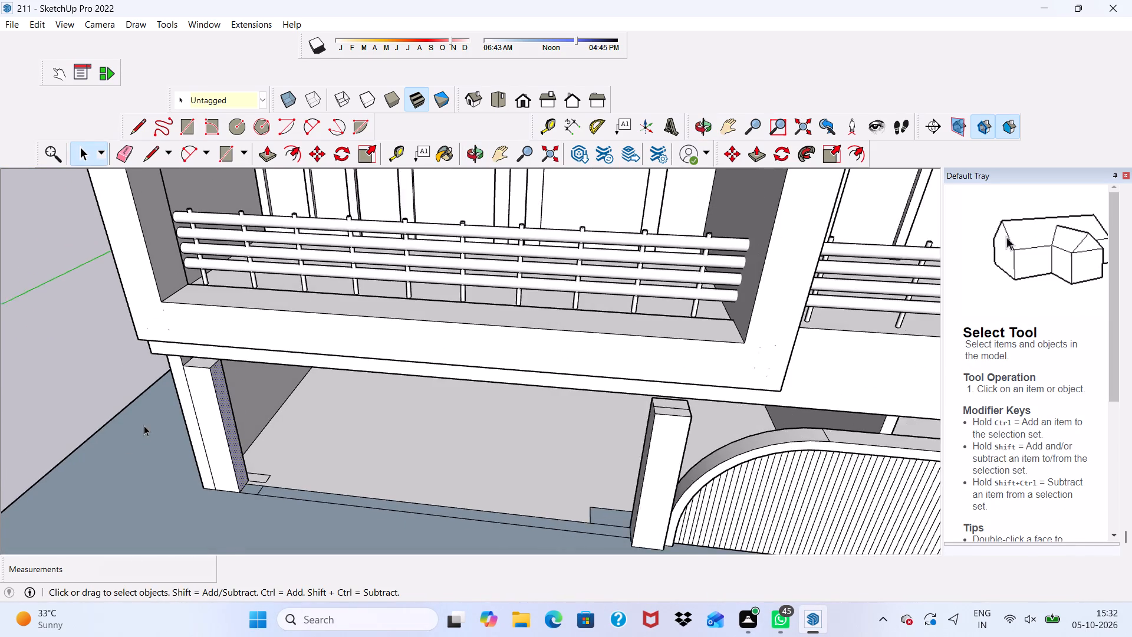
scroll(144, 425, "down", 1)
scroll(190, 410, "up", 1)
scroll(210, 389, "down", 4)
middle_click_drag(219, 404, 245, 368)
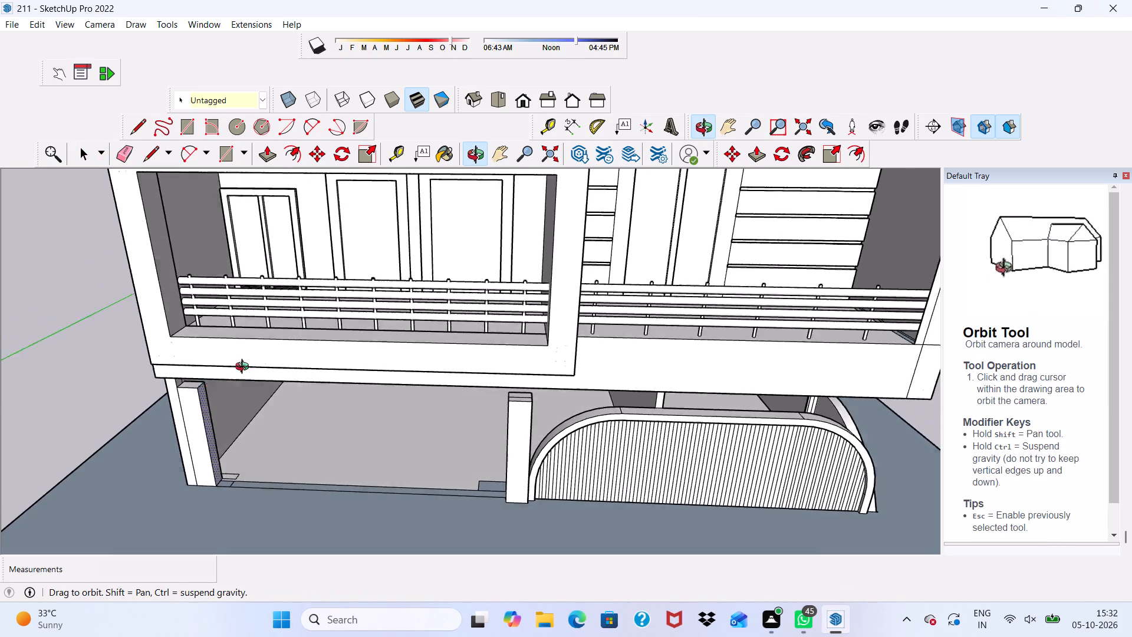
middle_click_drag(245, 368, 252, 356)
scroll(258, 347, "up", 2)
scroll(169, 416, "down", 3)
Push/Pull the end wall's narrow front face beside the new pillar forward by 1' to the slab's front edge.
middle_click_drag(170, 416, 209, 337)
scroll(185, 369, "up", 4)
scroll(111, 401, "up", 1)
middle_click_drag(109, 396, 123, 384)
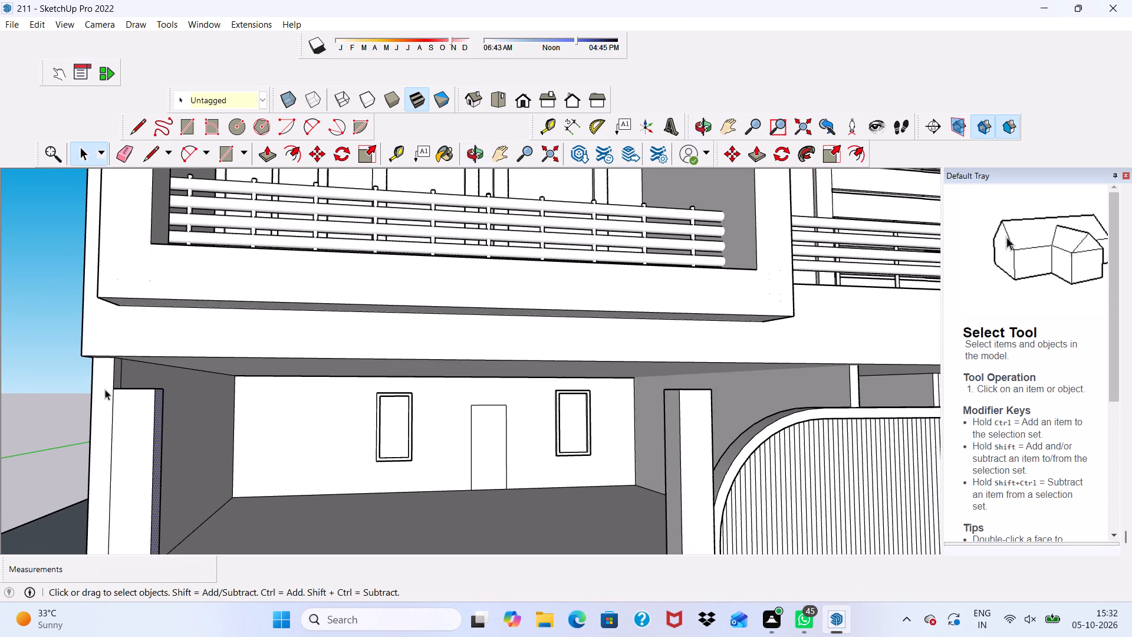
left_click(107, 389)
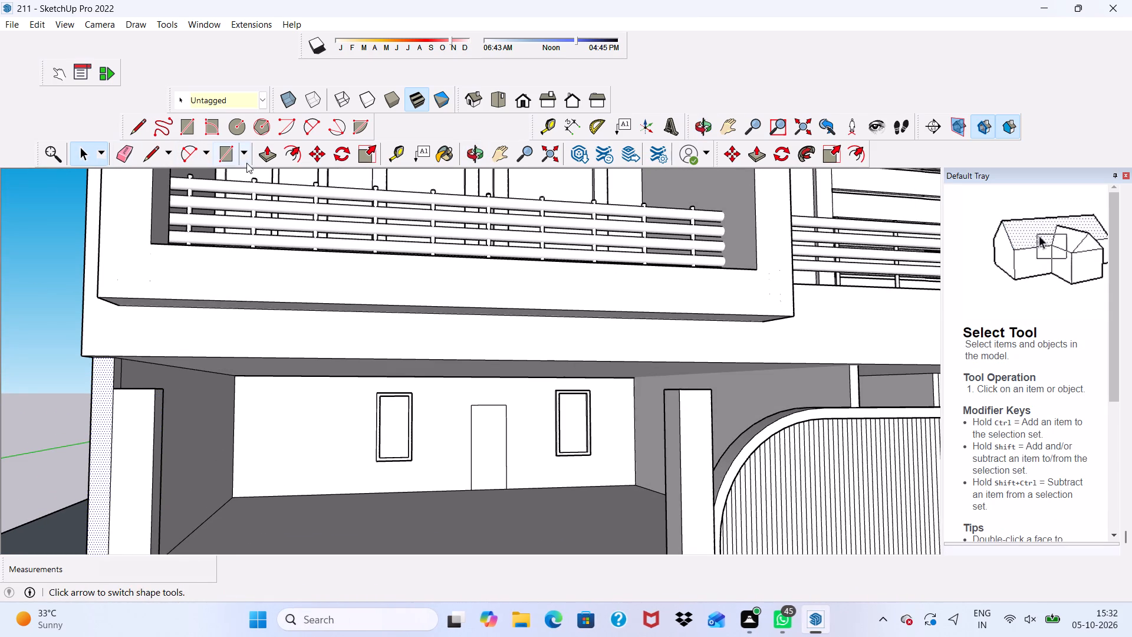
left_click(262, 154)
left_click_drag(100, 383, 120, 360)
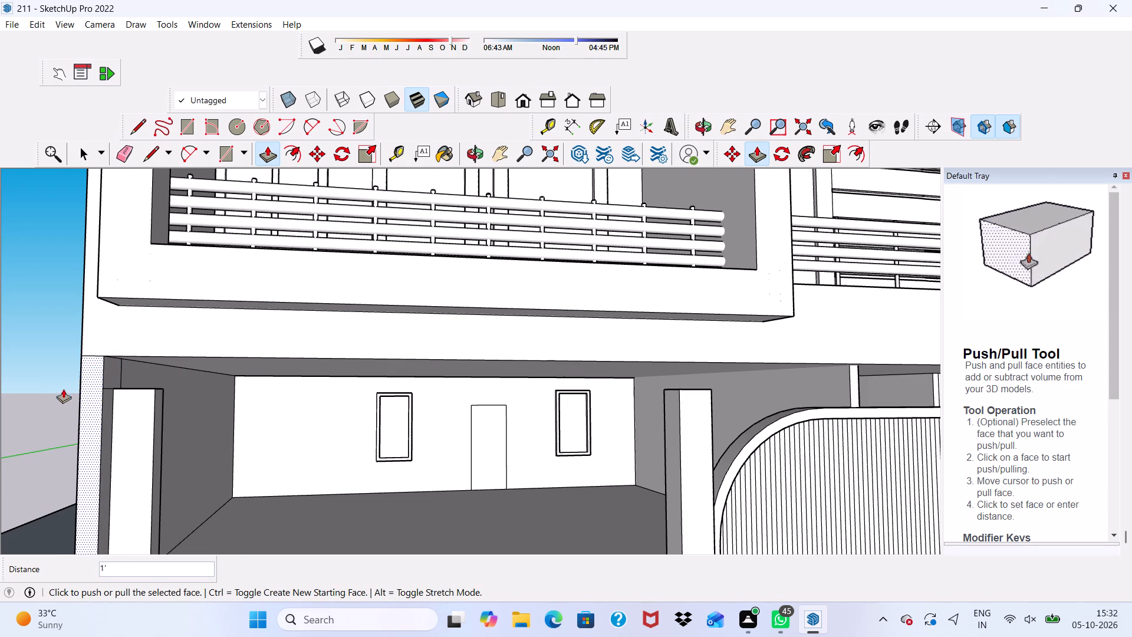
Push/Pull the end wall's front face back by about 1' 5 3/4", recessing it behind the new pillar's front.
scroll(65, 390, "up", 3)
left_click_drag(146, 376, 189, 353)
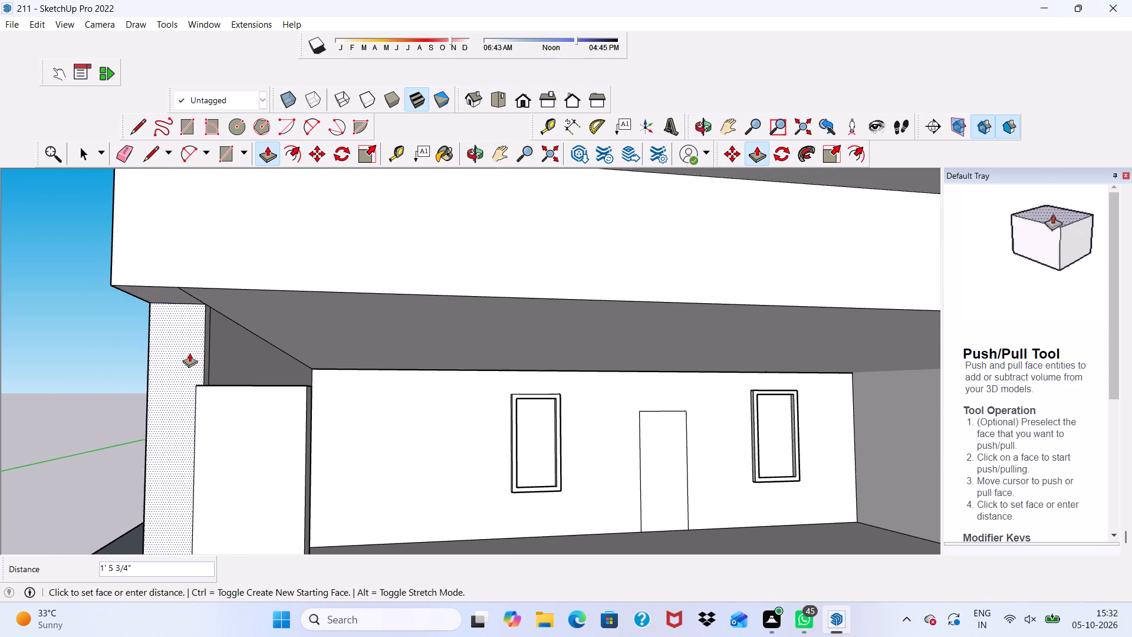
left_click_drag(189, 353, 197, 345)
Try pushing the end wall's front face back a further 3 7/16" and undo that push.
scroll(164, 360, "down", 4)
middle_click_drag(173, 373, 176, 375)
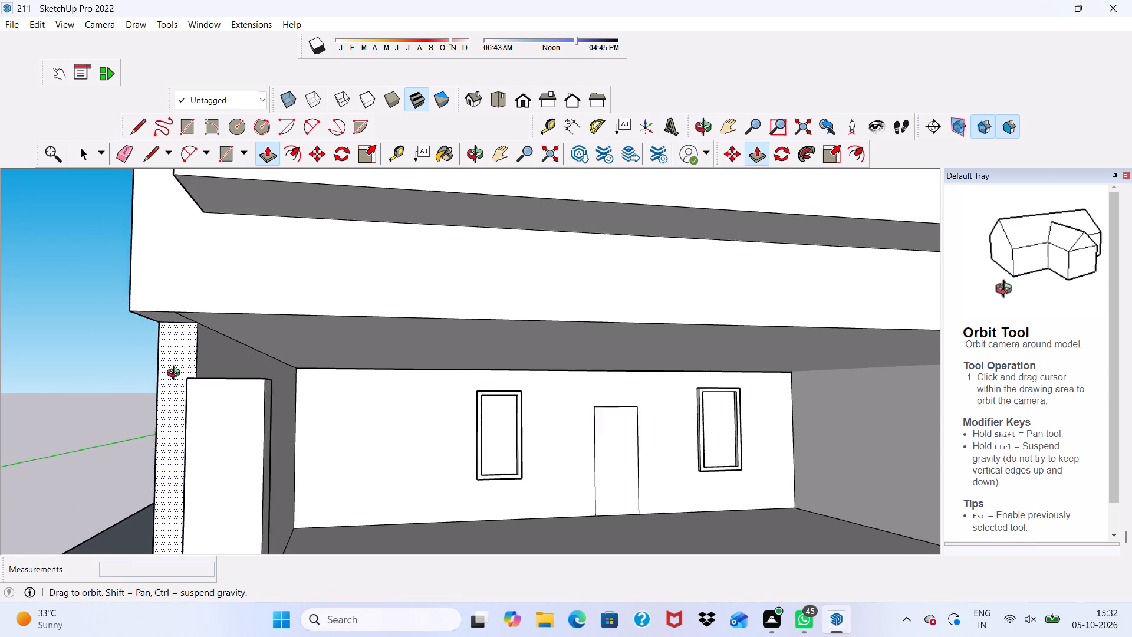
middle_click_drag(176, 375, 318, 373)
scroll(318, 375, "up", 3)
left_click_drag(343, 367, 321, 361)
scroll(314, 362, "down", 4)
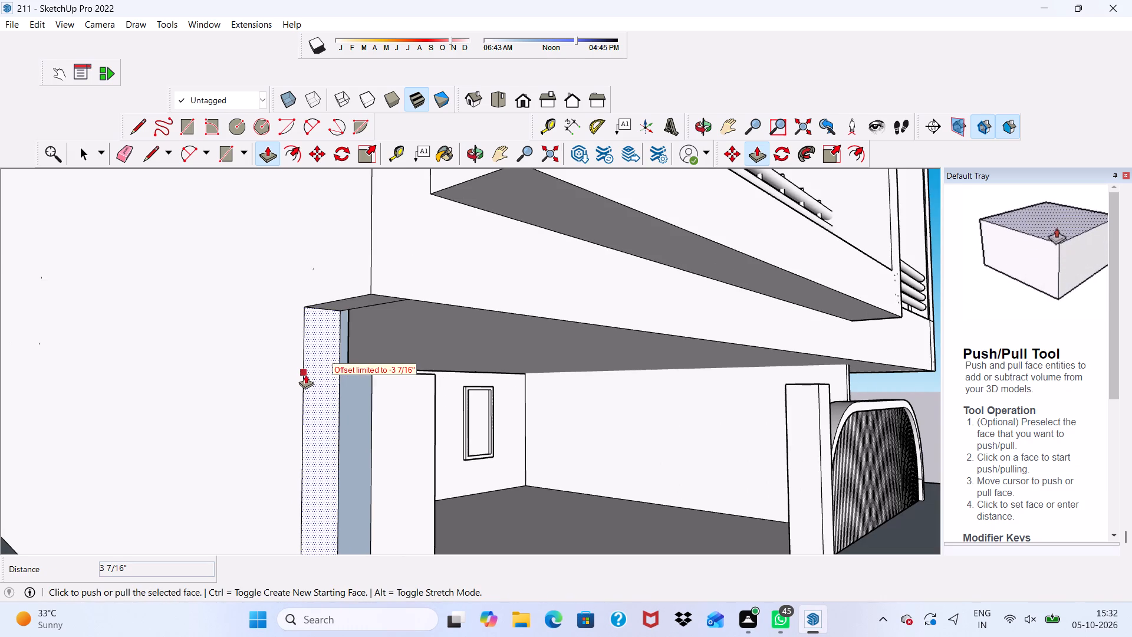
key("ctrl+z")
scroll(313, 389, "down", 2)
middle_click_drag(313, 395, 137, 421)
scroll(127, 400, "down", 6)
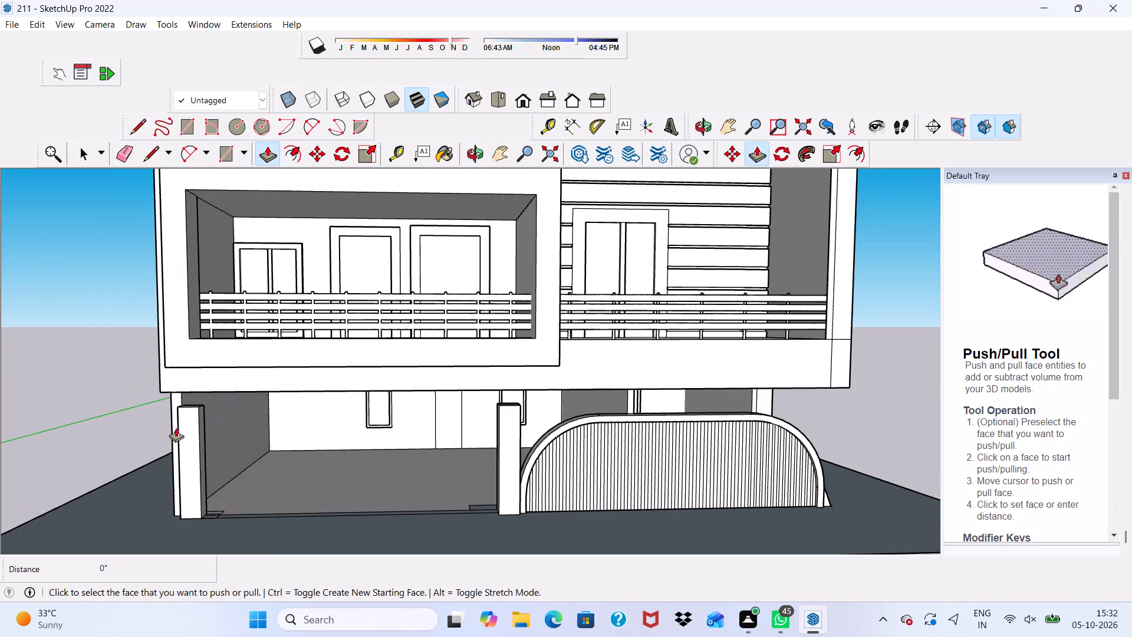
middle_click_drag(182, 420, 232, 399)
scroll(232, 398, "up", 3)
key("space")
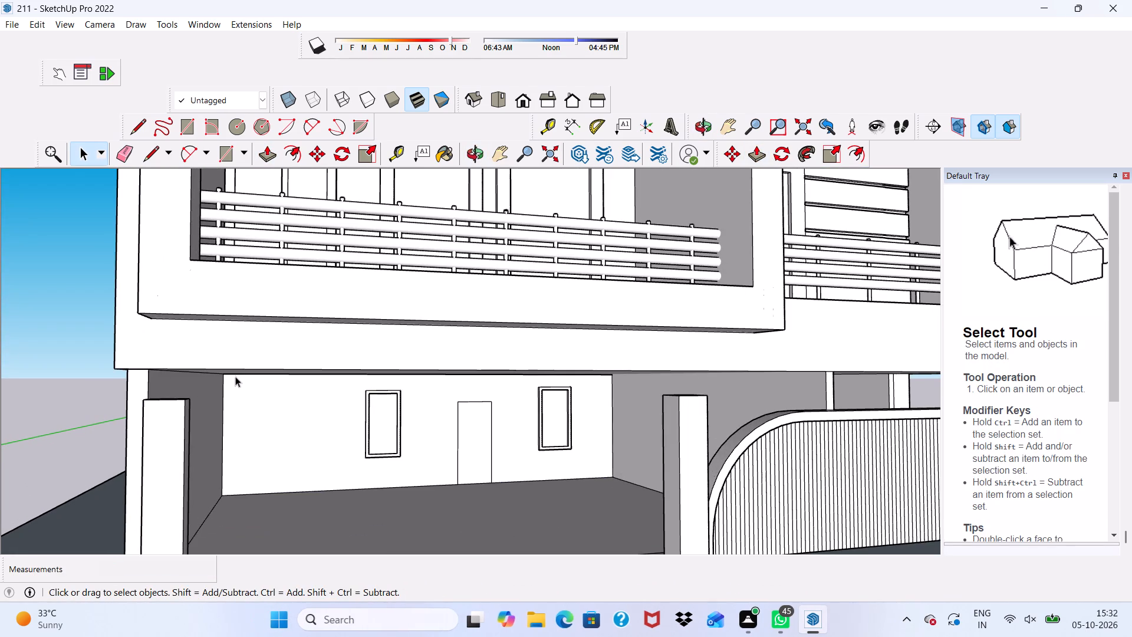
Examine the whole house front, the two ground-floor pillars and the arched strip-panel wall from the front and both sides.
scroll(235, 368, "down", 1)
scroll(235, 369, "up", 1)
scroll(235, 371, "down", 2)
middle_click_drag(234, 380, 46, 410)
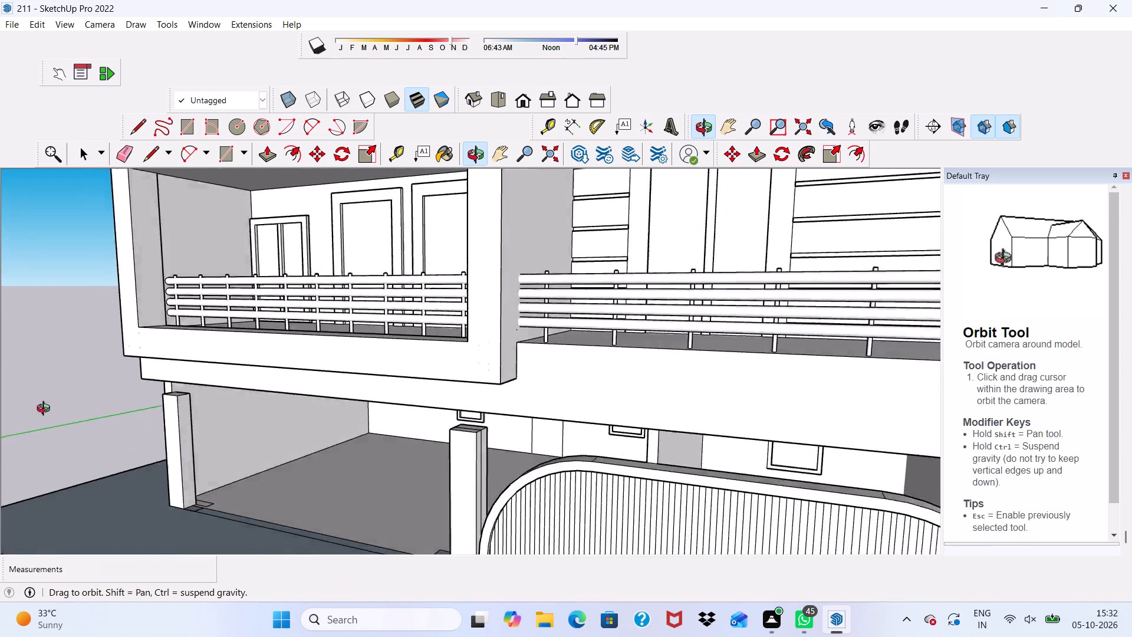
middle_click_drag(46, 410, 42, 402)
middle_click_drag(39, 382, 40, 369)
scroll(192, 350, "down", 1)
scroll(195, 353, "up", 1)
scroll(195, 353, "down", 5)
left_click(521, 99)
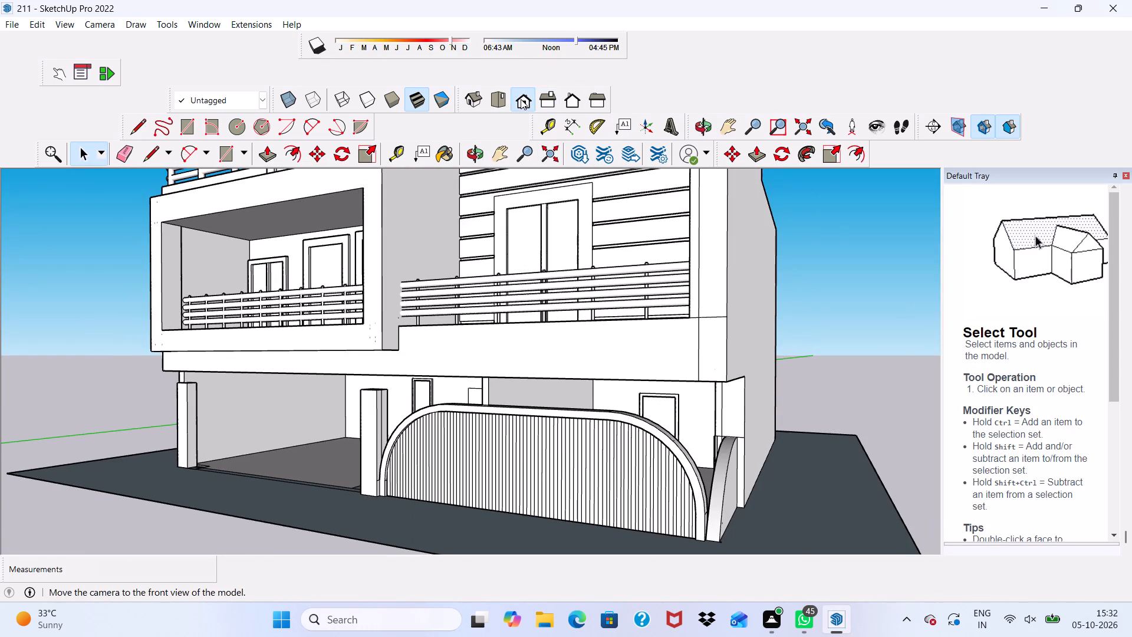
scroll(284, 297, "down", 5)
middle_click_drag(171, 421, 173, 409)
scroll(174, 439, "up", 3)
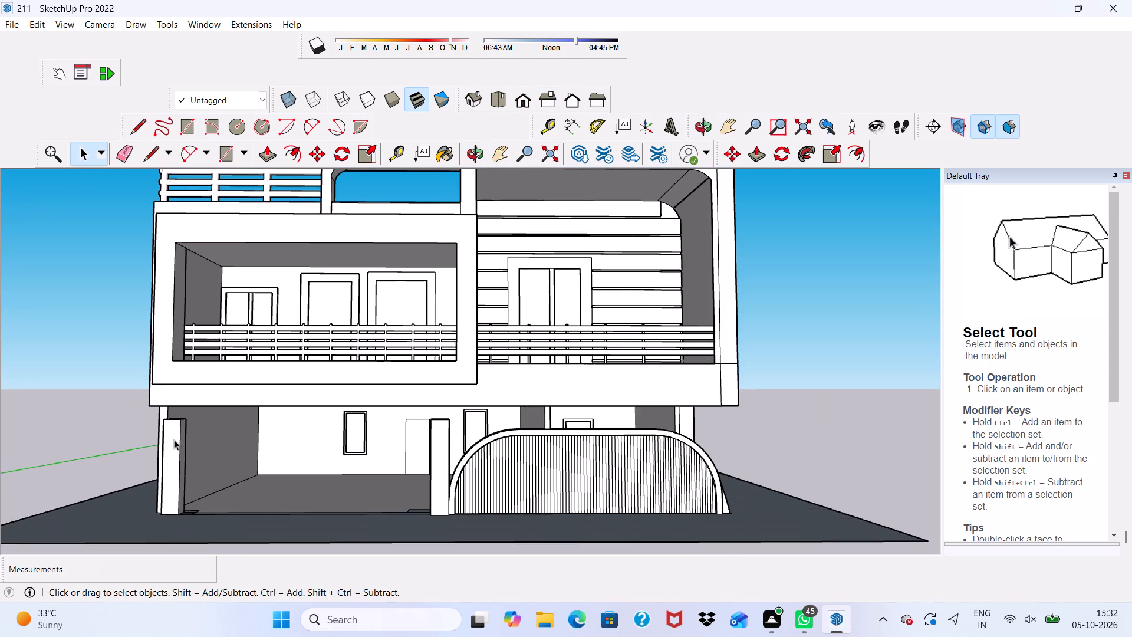
middle_click_drag(174, 440, 227, 434)
scroll(373, 444, "up", 3)
scroll(380, 437, "down", 3)
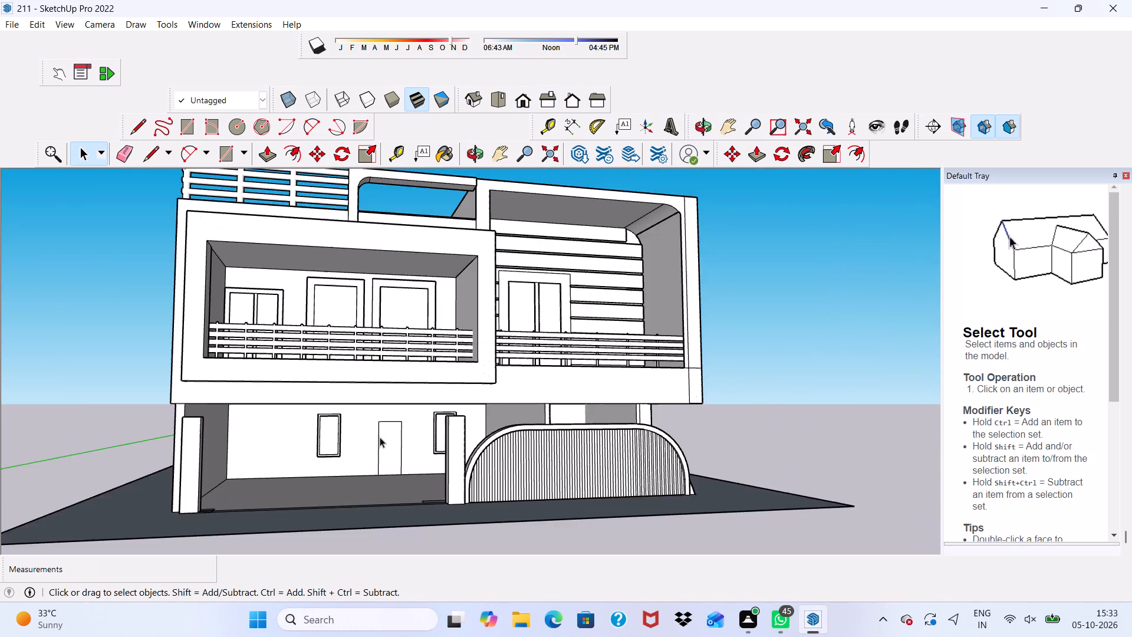
scroll(380, 437, "down", 4)
middle_click_drag(256, 491, 251, 513)
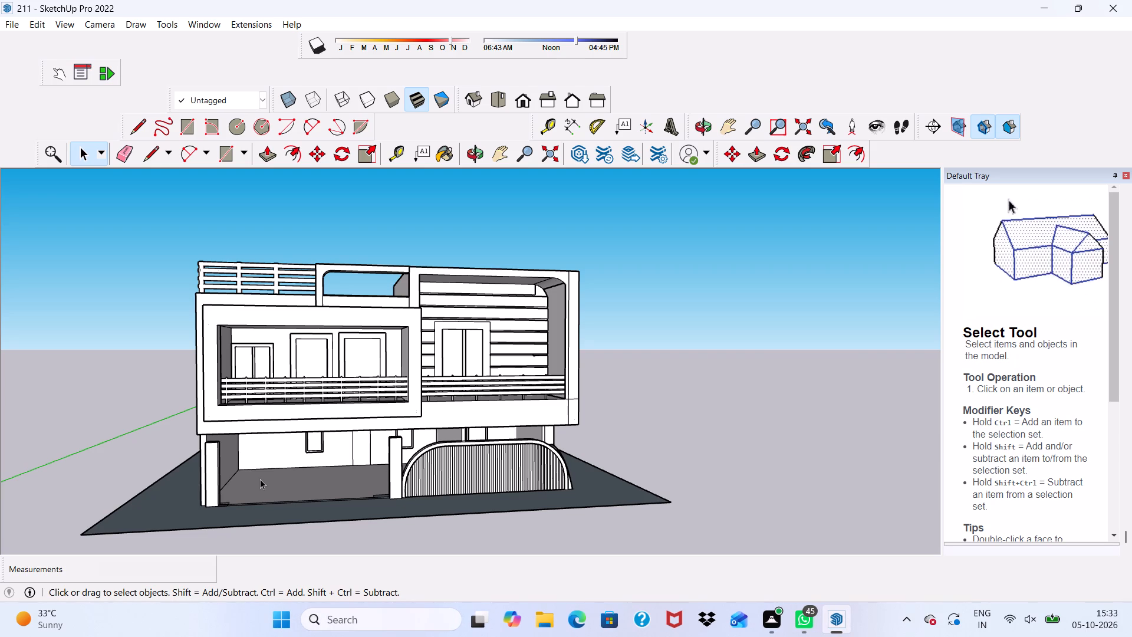
scroll(237, 419, "down", 1)
scroll(247, 430, "up", 6)
scroll(208, 479, "down", 1)
middle_click_drag(208, 480, 210, 468)
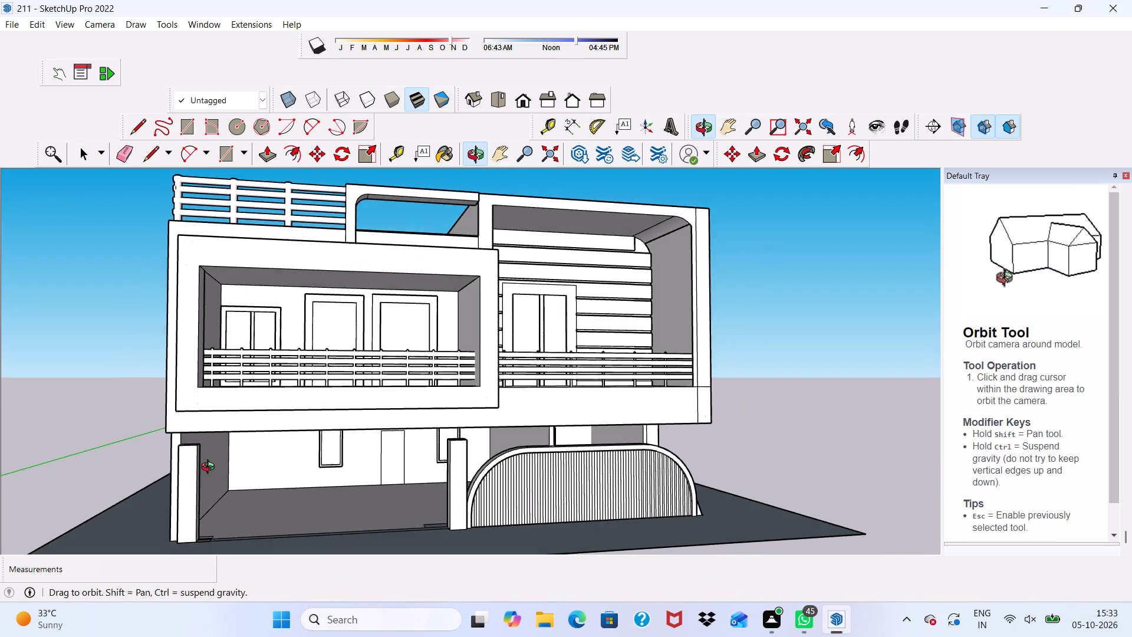
middle_click_drag(210, 468, 1, 458)
scroll(0, 533, "down", 7)
middle_click_drag(397, 497, 558, 439)
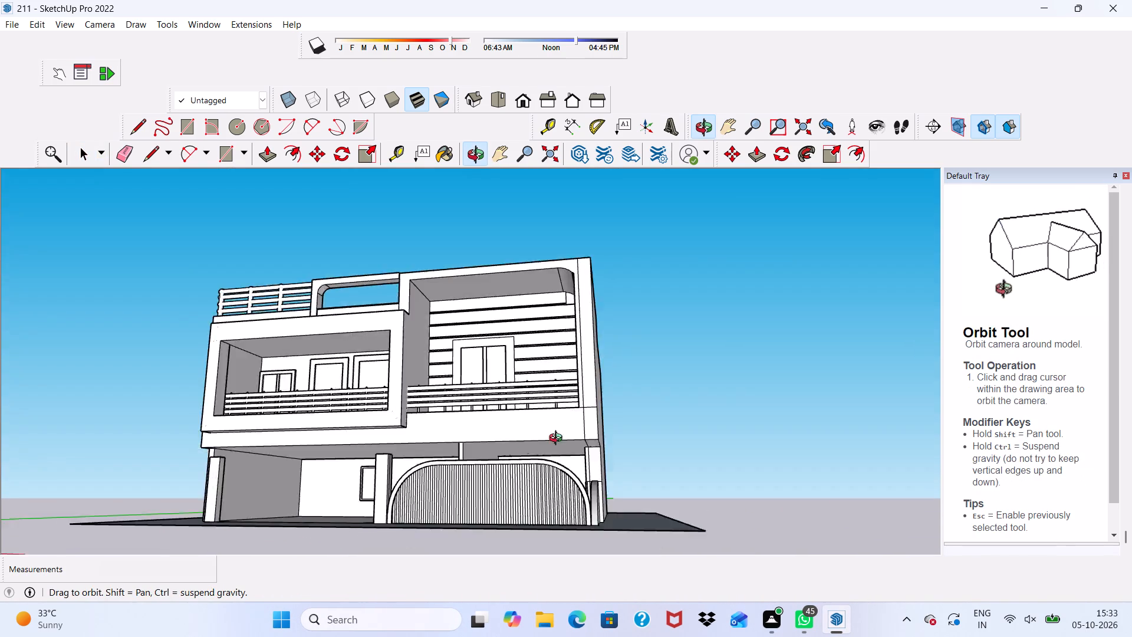
middle_click_drag(558, 439, 537, 488)
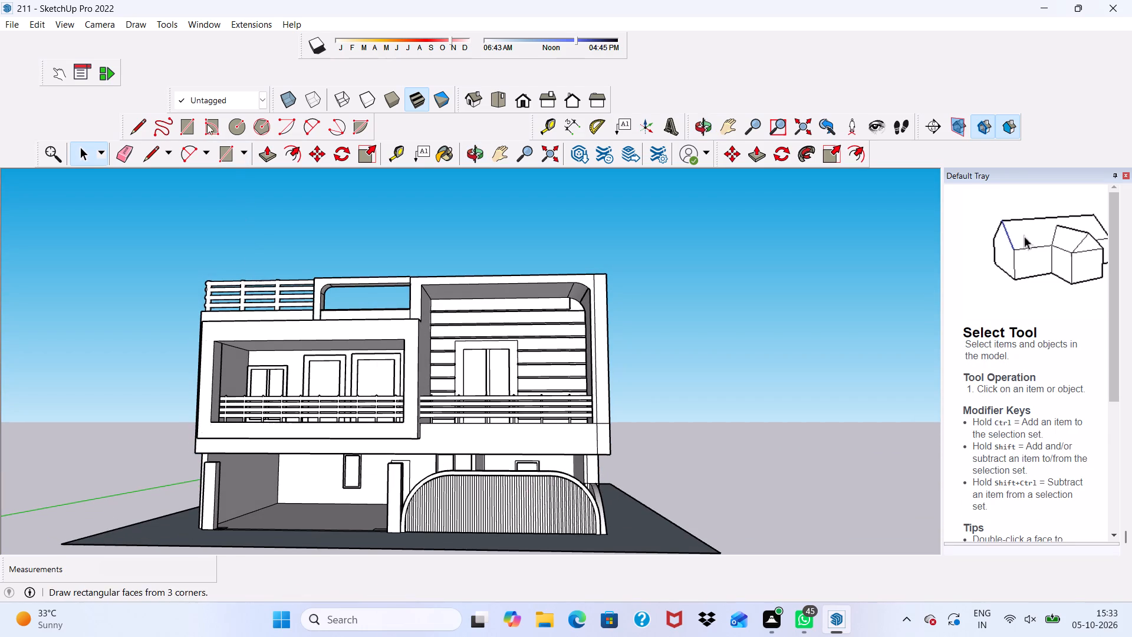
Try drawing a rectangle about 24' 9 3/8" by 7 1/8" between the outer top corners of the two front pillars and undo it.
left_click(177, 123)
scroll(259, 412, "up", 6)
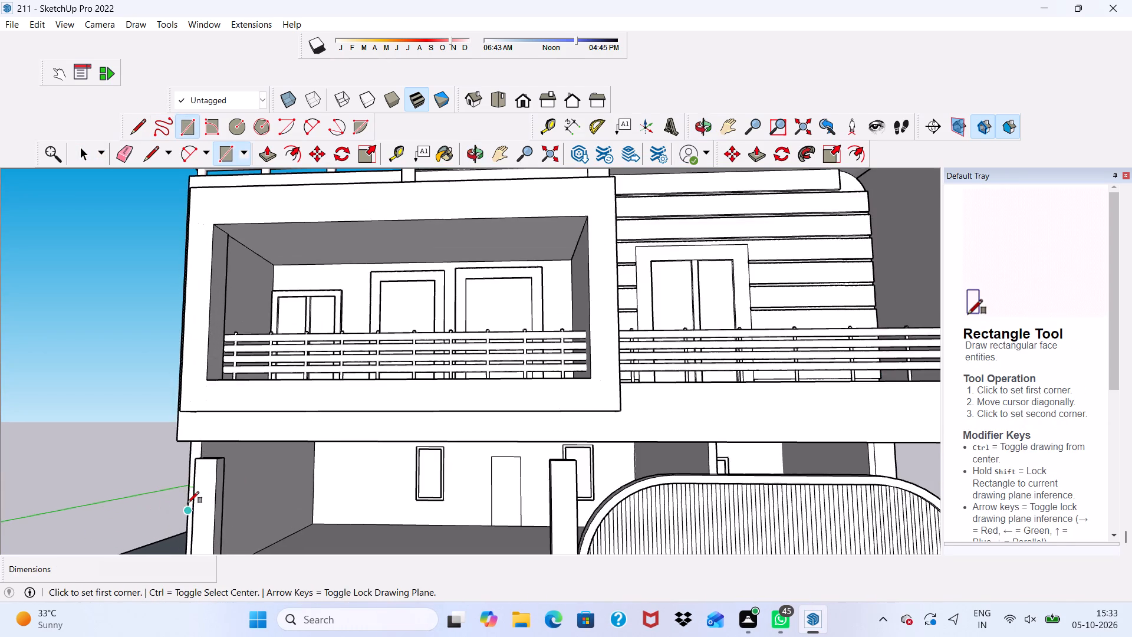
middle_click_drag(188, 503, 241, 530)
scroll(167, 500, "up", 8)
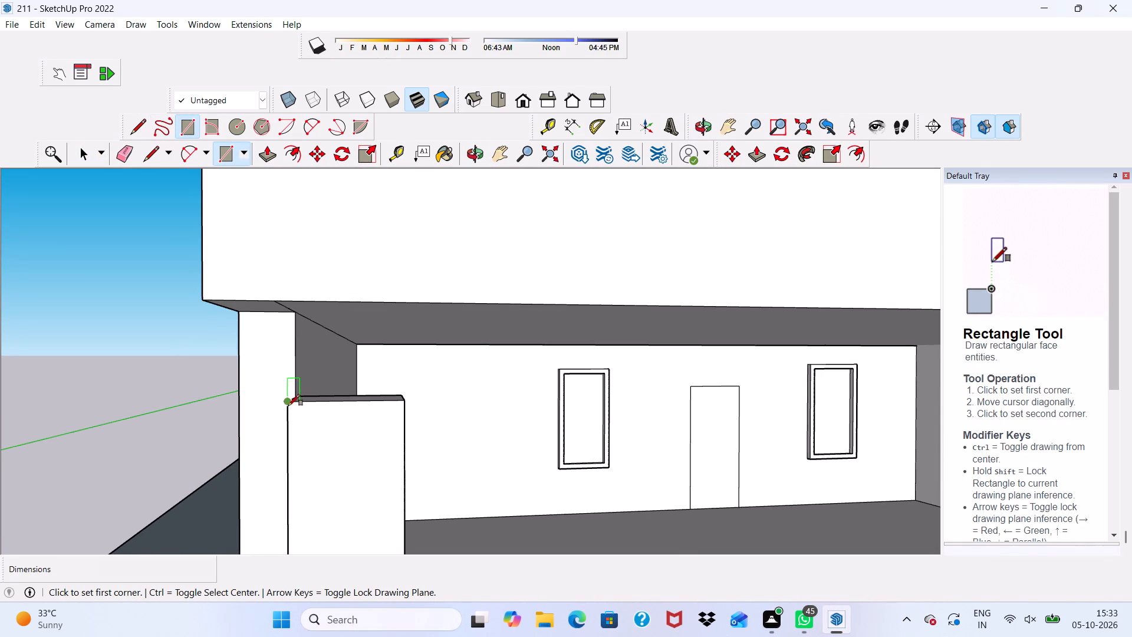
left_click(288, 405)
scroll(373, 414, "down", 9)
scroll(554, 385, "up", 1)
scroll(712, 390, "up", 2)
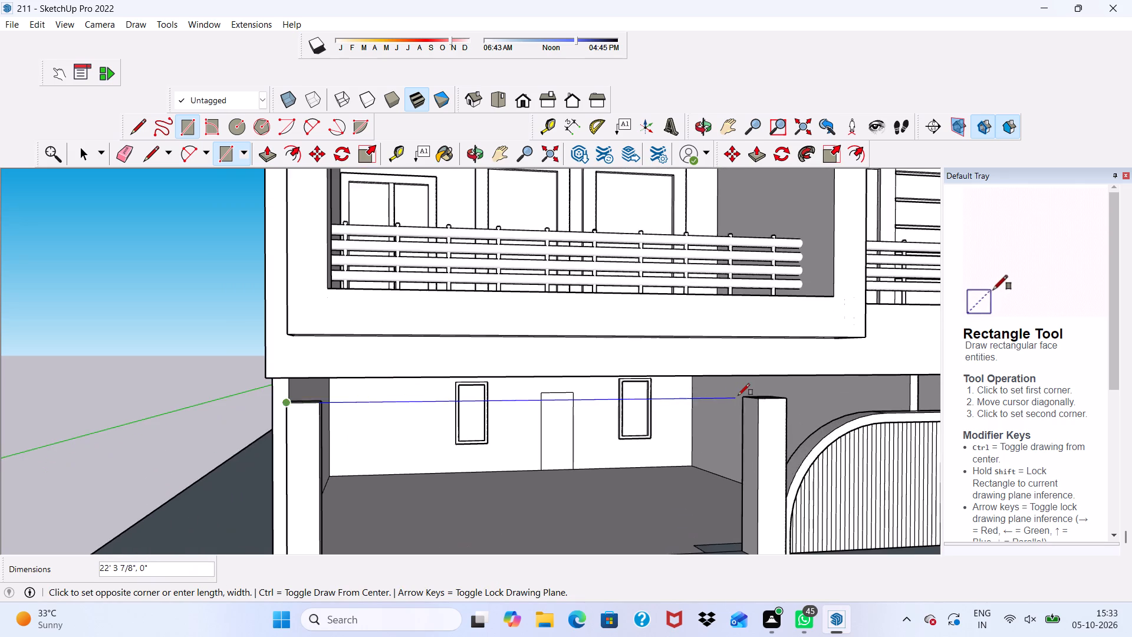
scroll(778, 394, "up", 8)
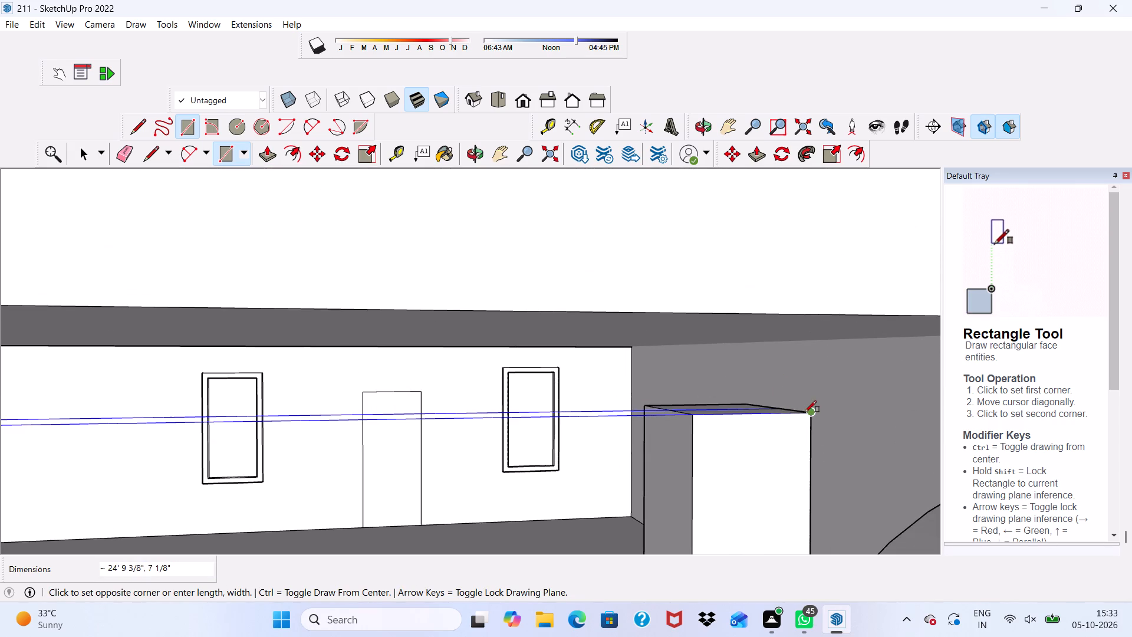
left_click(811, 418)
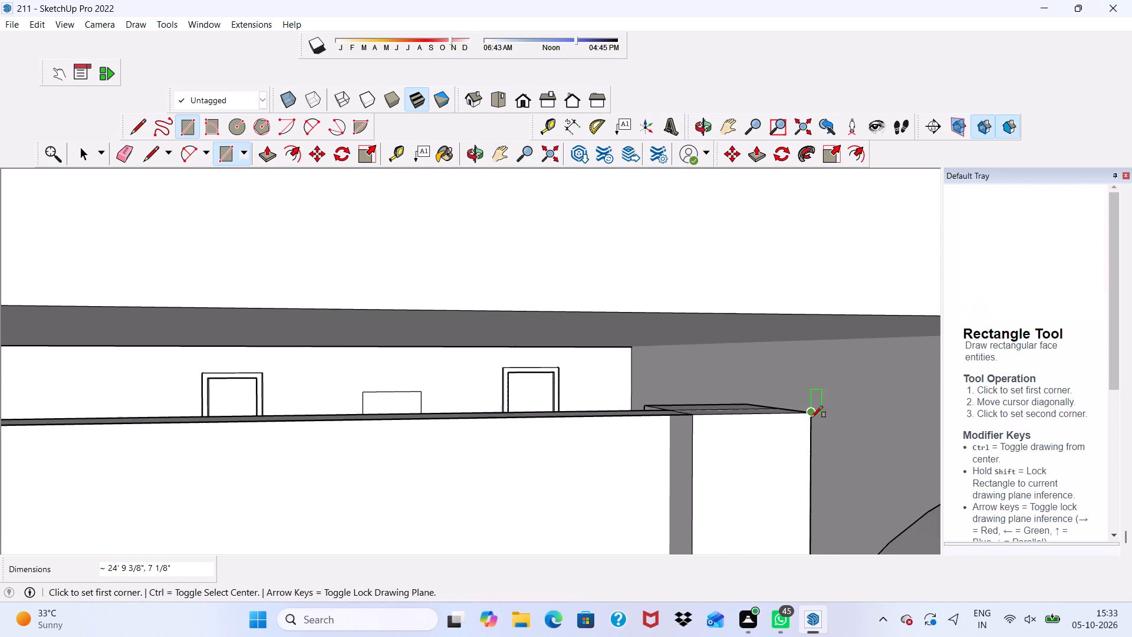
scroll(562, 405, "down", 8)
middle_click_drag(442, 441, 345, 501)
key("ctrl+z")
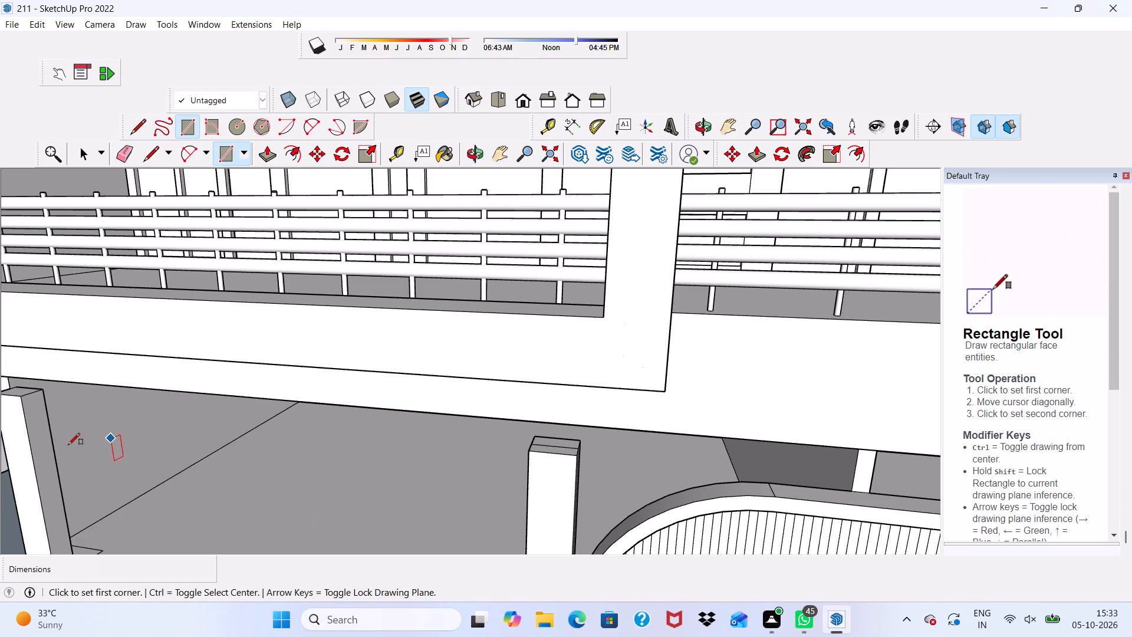
Draw a rectangle about 24' 9 3/8" by 7 1/8" from the end pillar's outer top corner to the arched-wall pillar's far front top corner.
scroll(34, 410, "up", 2)
scroll(33, 409, "down", 3)
scroll(4, 396, "up", 7)
scroll(6, 395, "down", 4)
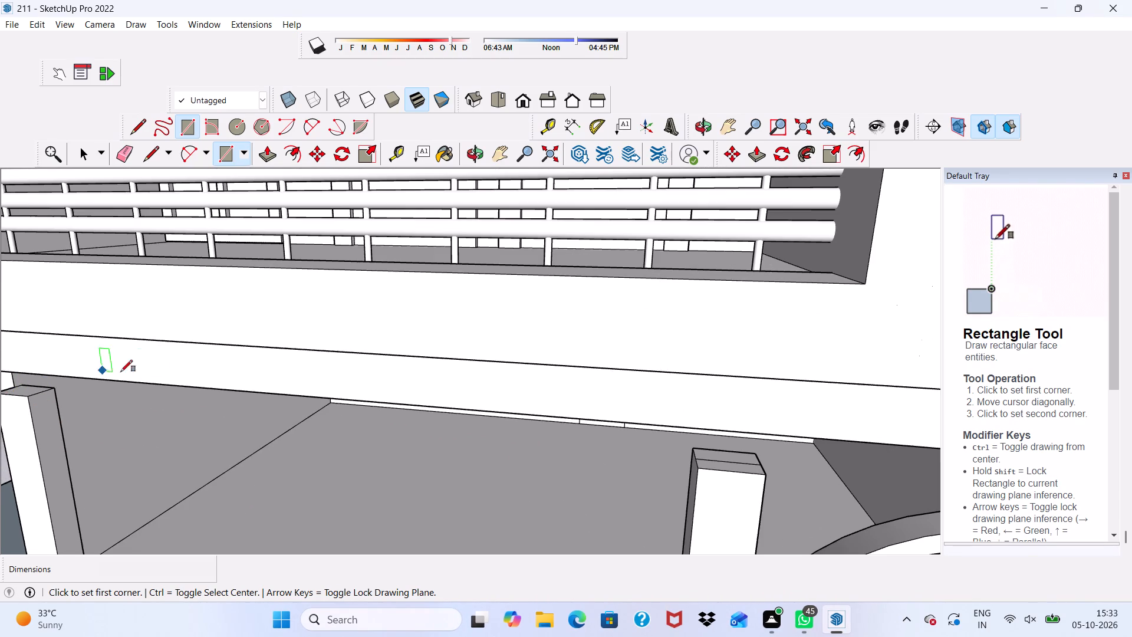
scroll(16, 395, "up", 6)
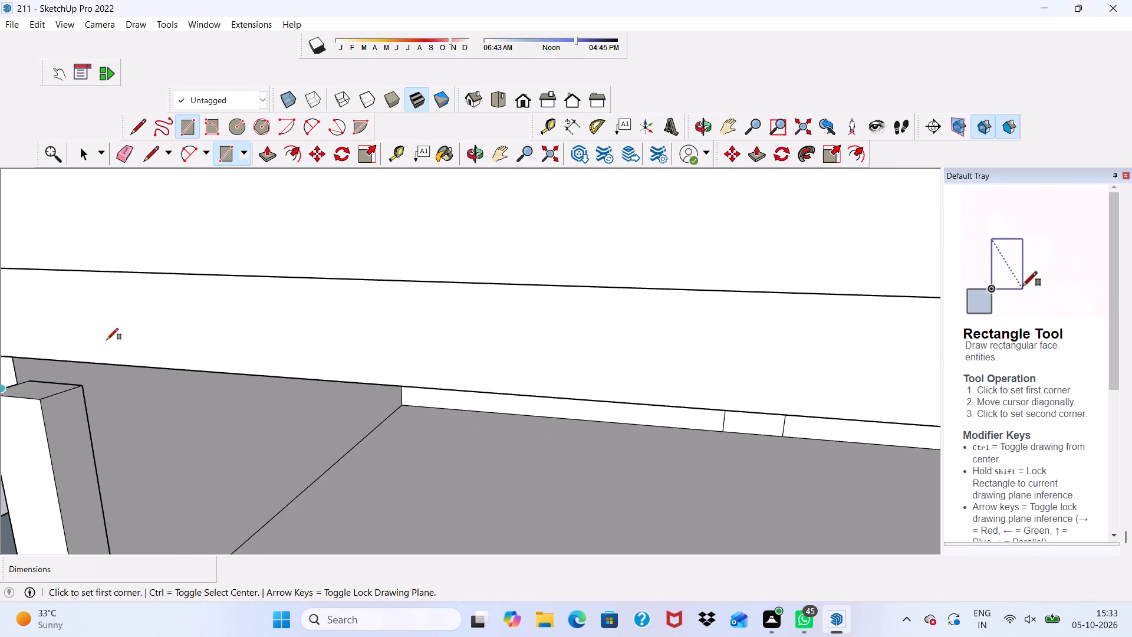
scroll(136, 339, "down", 4)
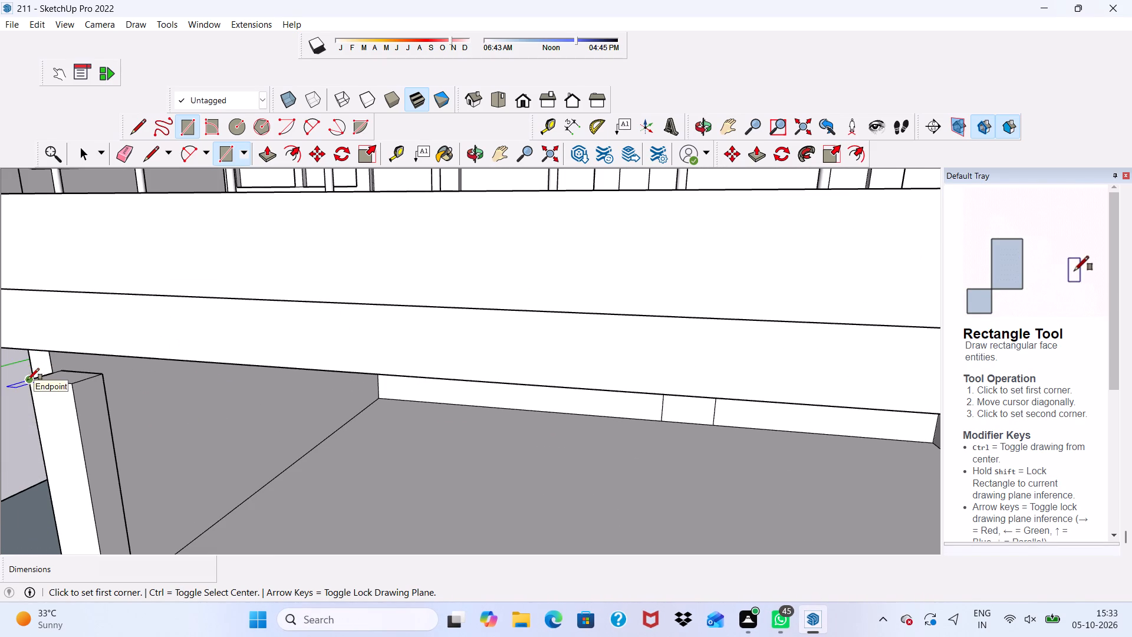
left_click(28, 382)
scroll(372, 355, "down", 2)
scroll(484, 385, "down", 6)
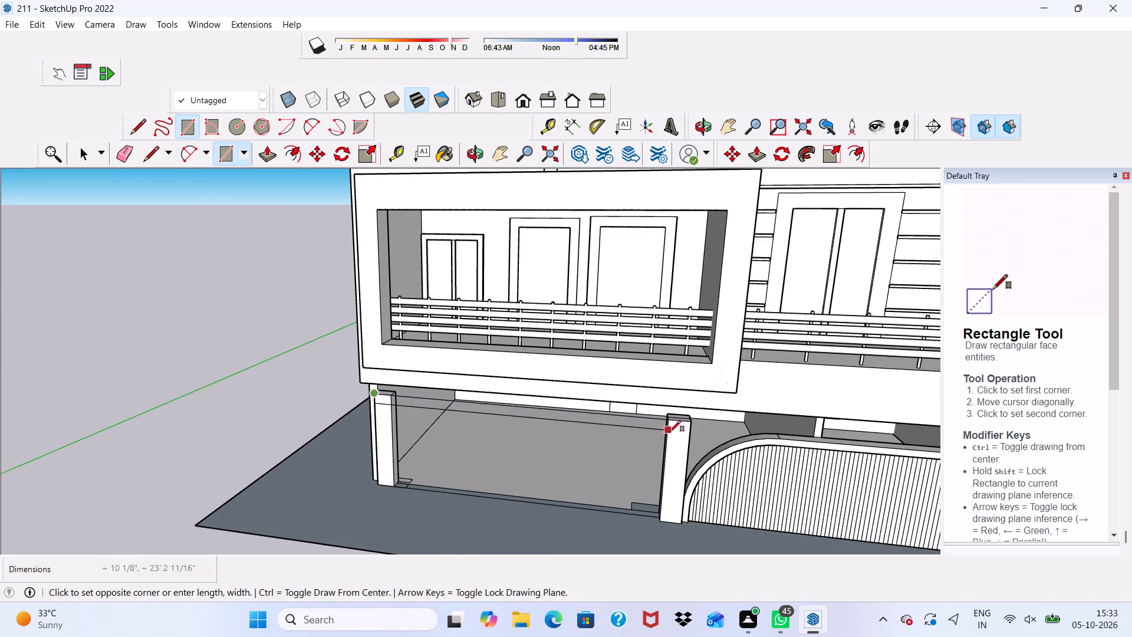
scroll(692, 431, "up", 9)
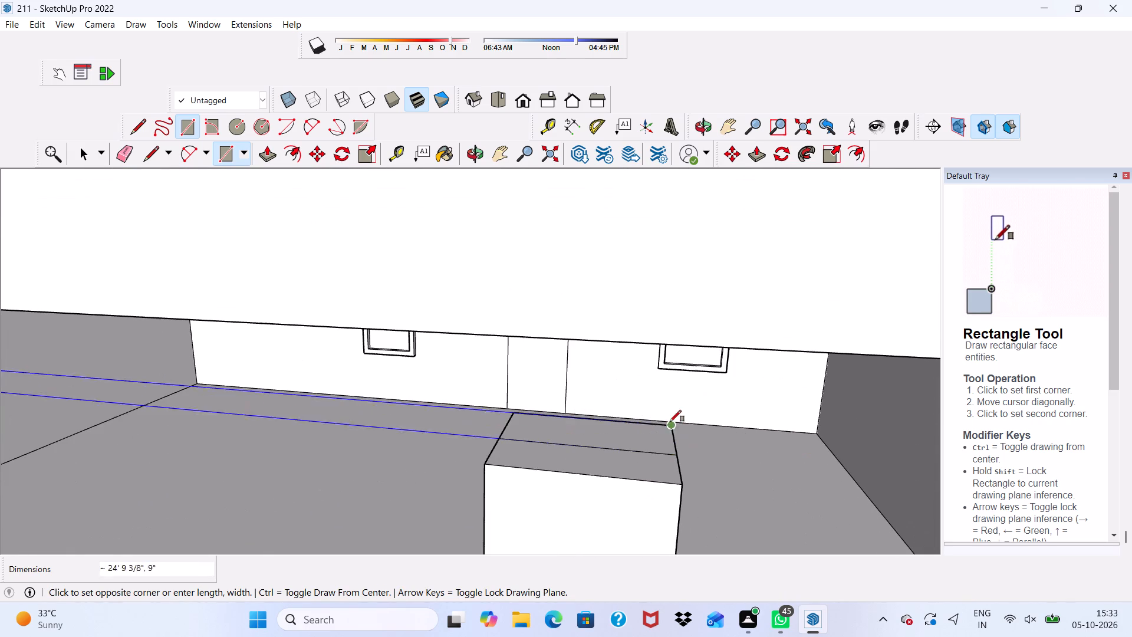
left_click(676, 481)
Delete the vertical face filling the opening between the two pillars below the new strip.
key("space")
left_click(347, 507)
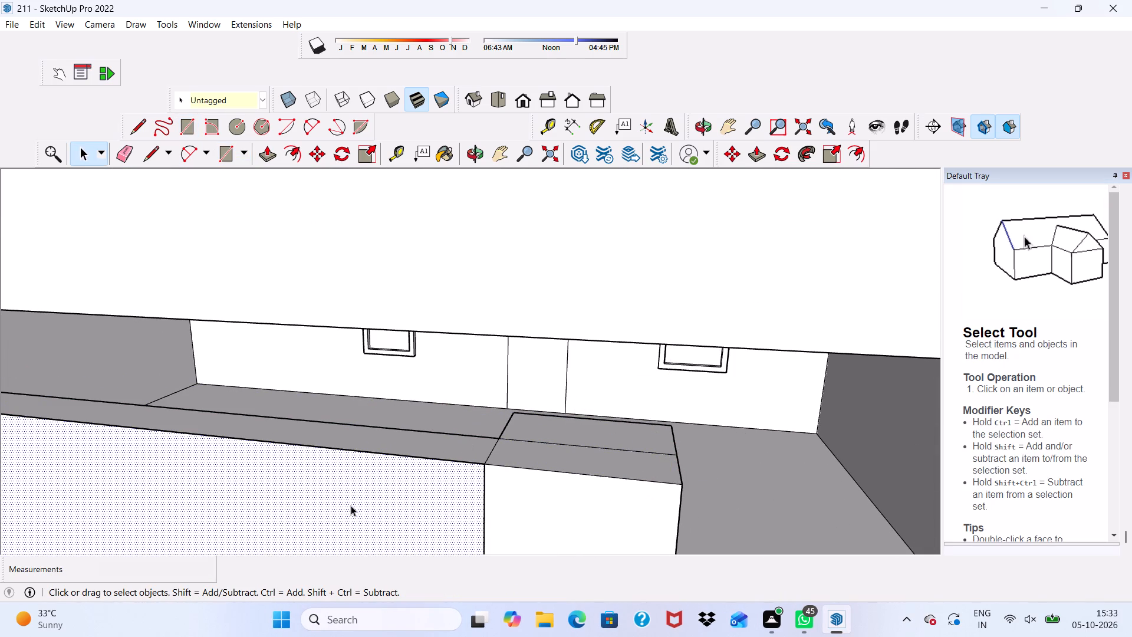
key("Delete")
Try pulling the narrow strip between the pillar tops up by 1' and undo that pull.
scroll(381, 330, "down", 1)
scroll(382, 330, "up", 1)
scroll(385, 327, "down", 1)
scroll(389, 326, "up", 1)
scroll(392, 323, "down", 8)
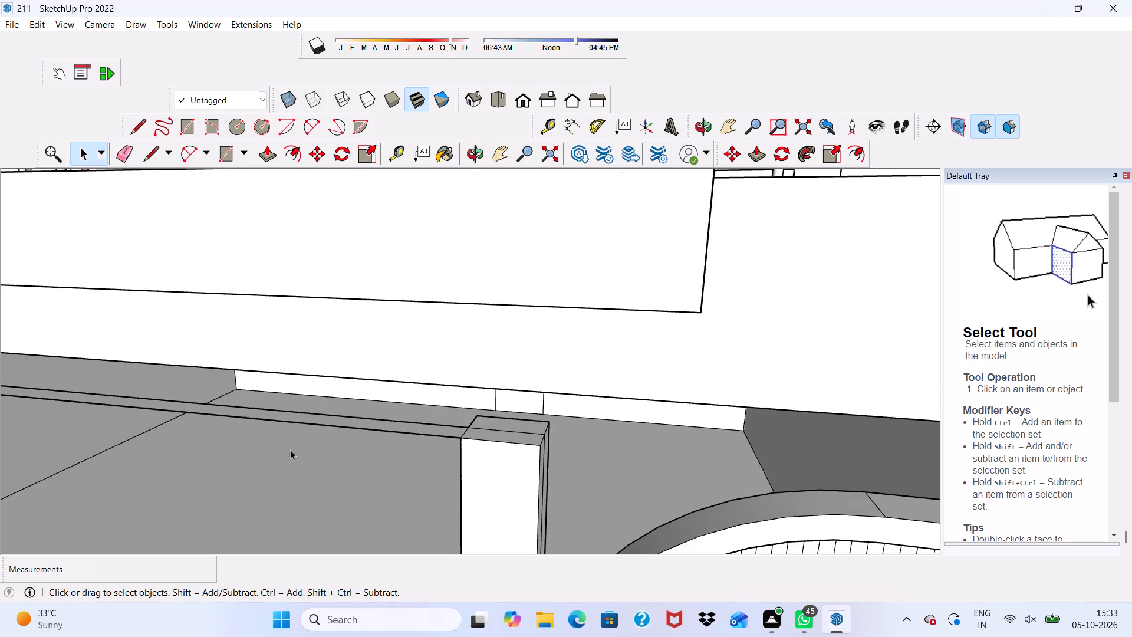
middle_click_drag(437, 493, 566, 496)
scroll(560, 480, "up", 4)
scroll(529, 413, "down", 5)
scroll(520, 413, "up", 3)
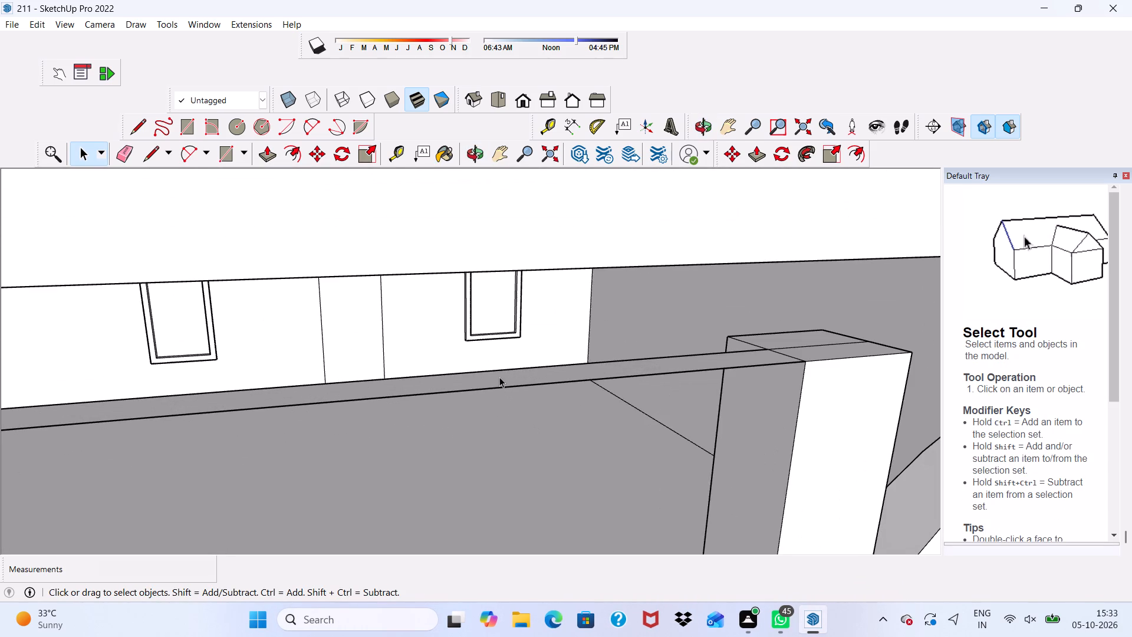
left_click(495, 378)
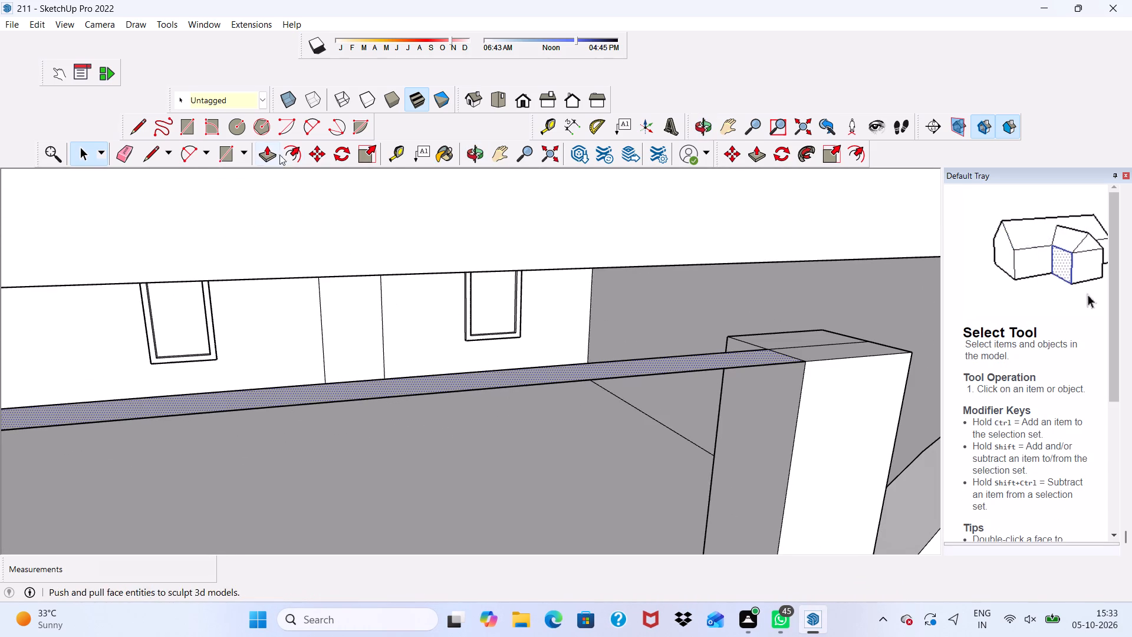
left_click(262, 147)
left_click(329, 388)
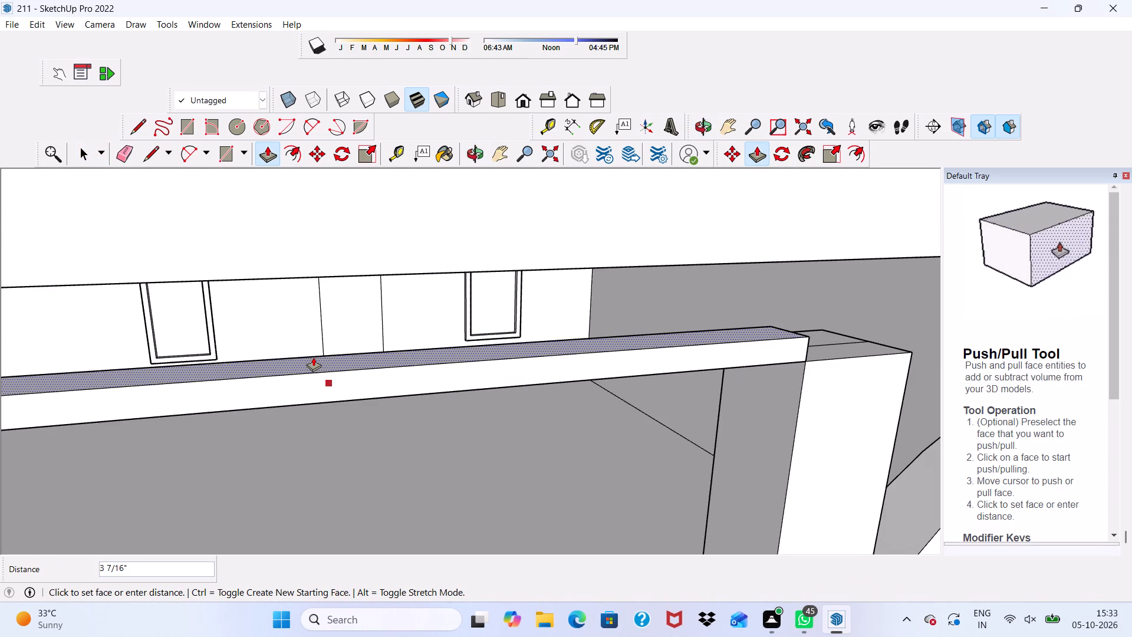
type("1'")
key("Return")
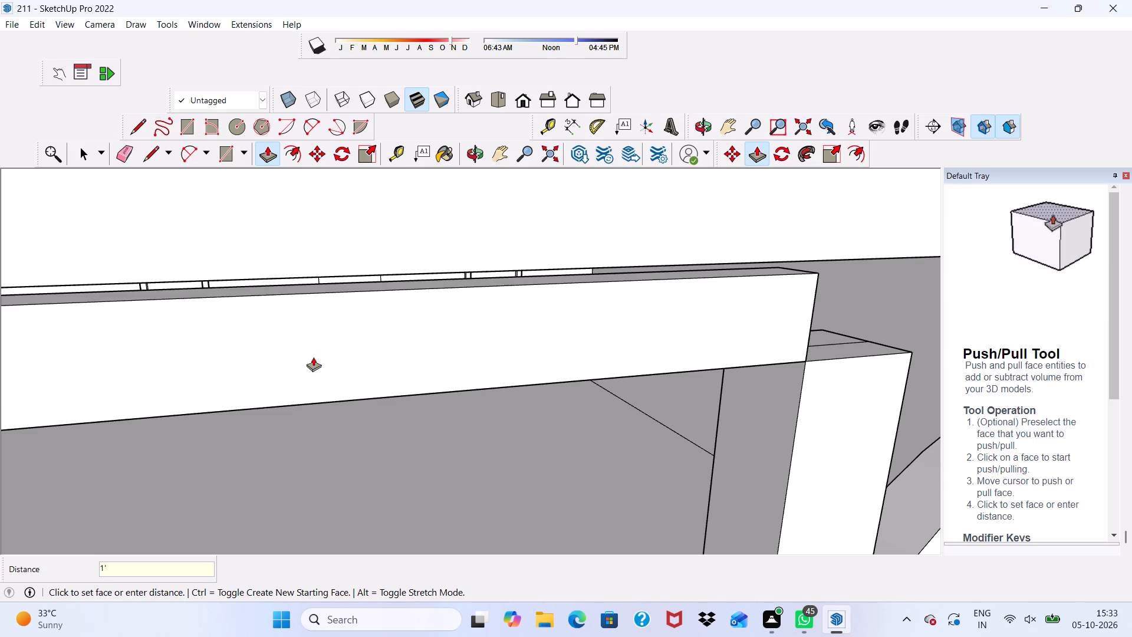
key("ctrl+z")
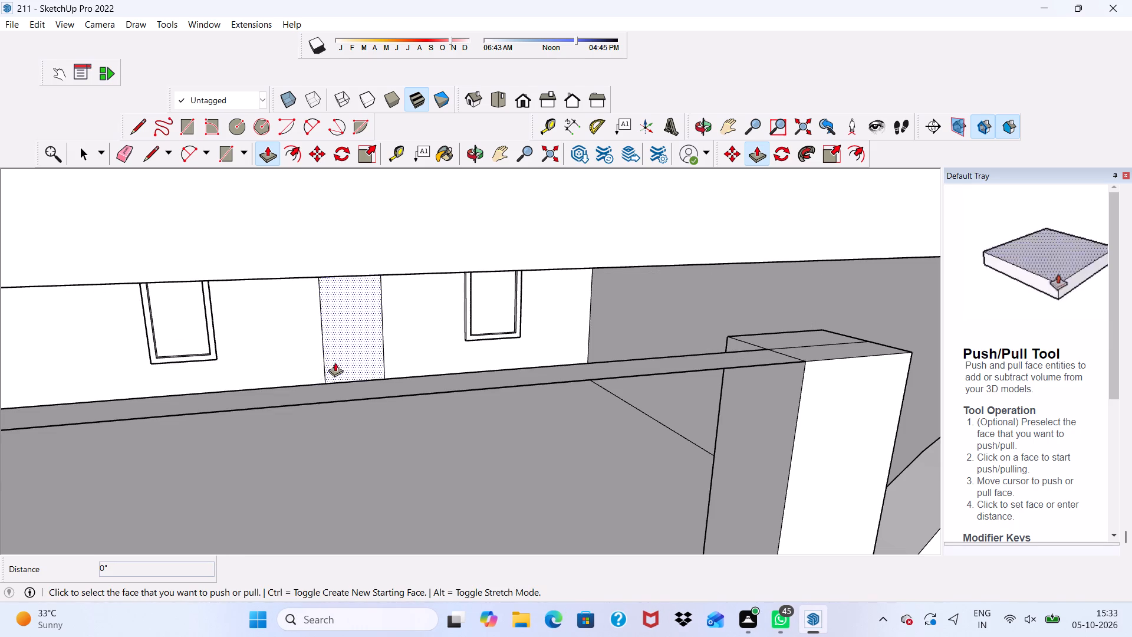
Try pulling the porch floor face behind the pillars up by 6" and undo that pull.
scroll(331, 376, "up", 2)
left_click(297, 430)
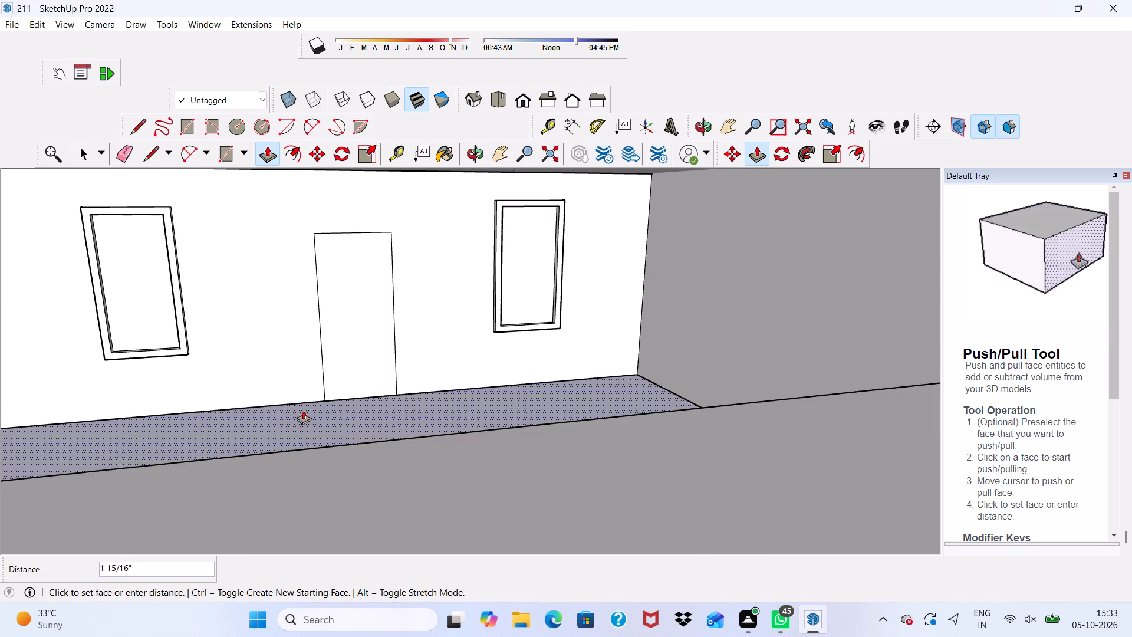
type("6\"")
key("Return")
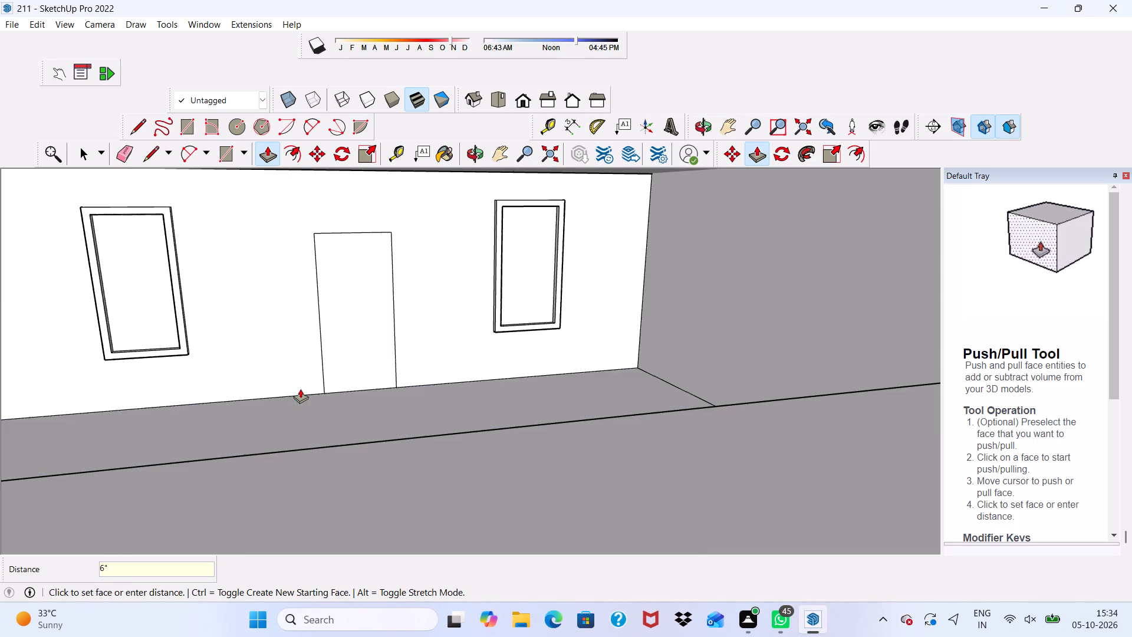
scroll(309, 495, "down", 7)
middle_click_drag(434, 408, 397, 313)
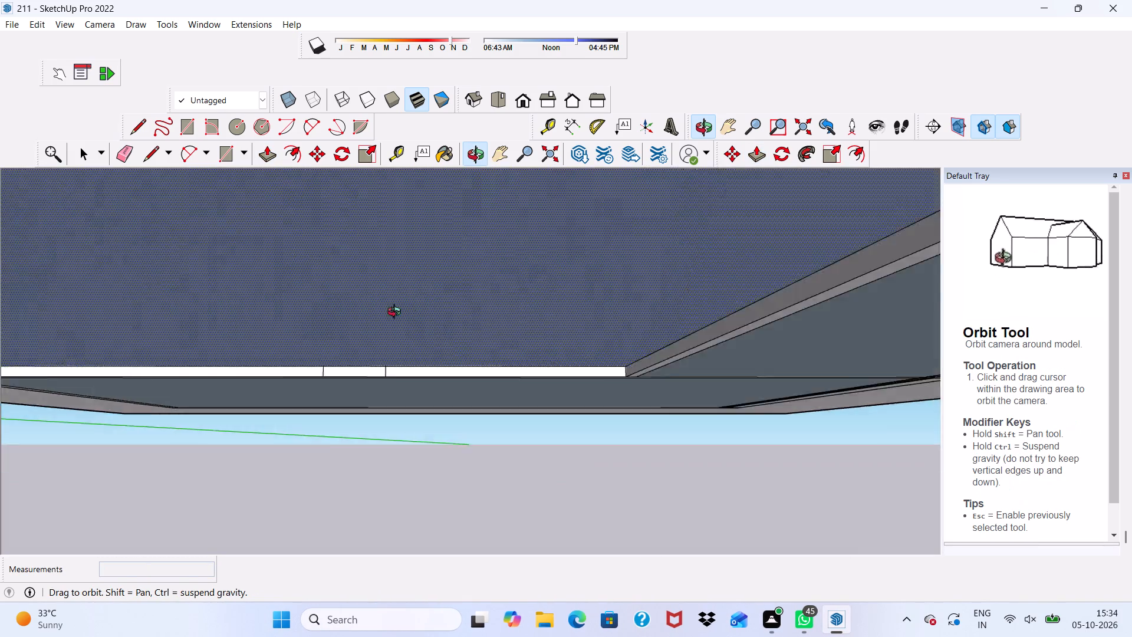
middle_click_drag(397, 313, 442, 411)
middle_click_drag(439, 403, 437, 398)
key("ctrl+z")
Push/Pull the narrow strip between the pillar tops up by 6" to form a beam.
scroll(427, 402, "down", 5)
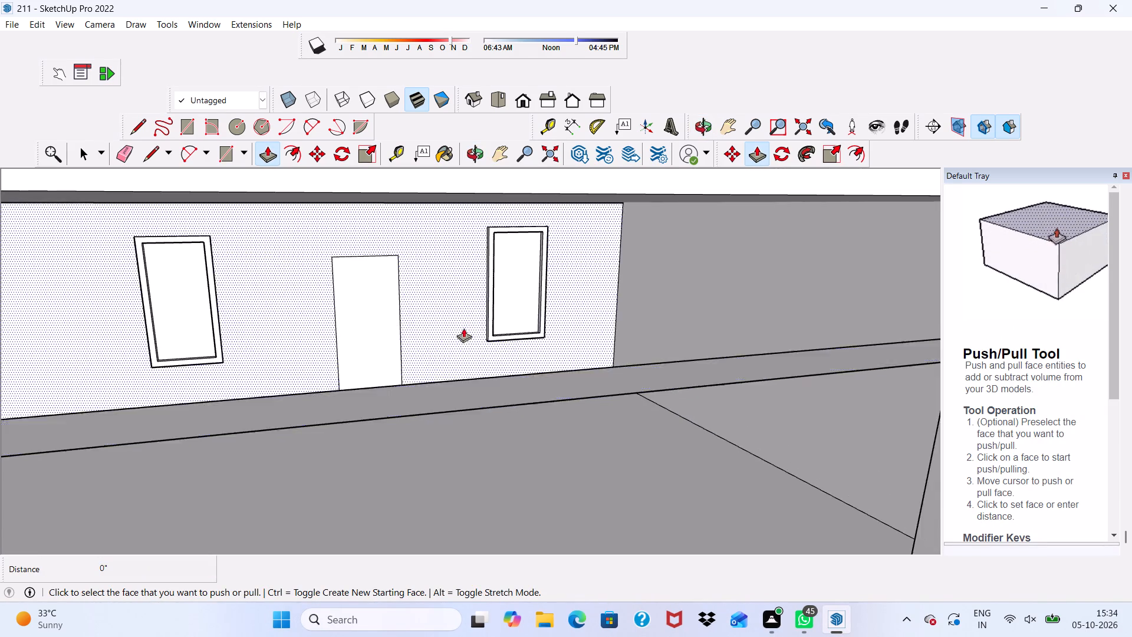
scroll(463, 328, "down", 7)
scroll(501, 357, "up", 1)
middle_click_drag(505, 363, 484, 392)
scroll(410, 390, "up", 10)
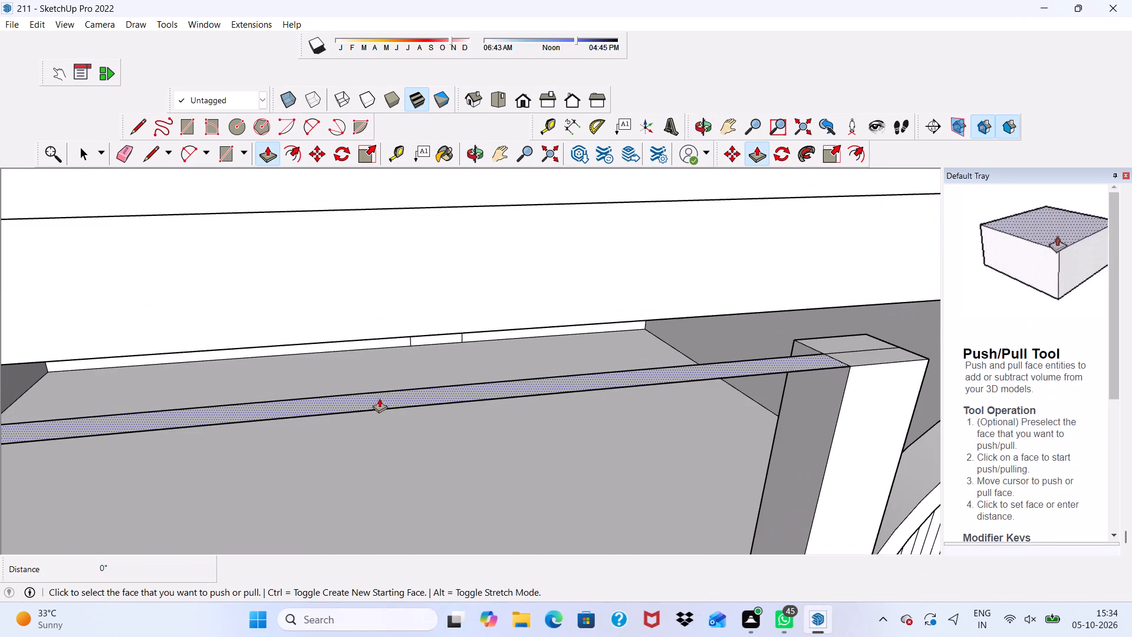
left_click(377, 397)
type("6\"")
key("Return")
Push/Pull the beam's end face about 1' 6 13/16" across the top of the pillar beside the arched wall, to its outer side.
scroll(275, 360, "down", 2)
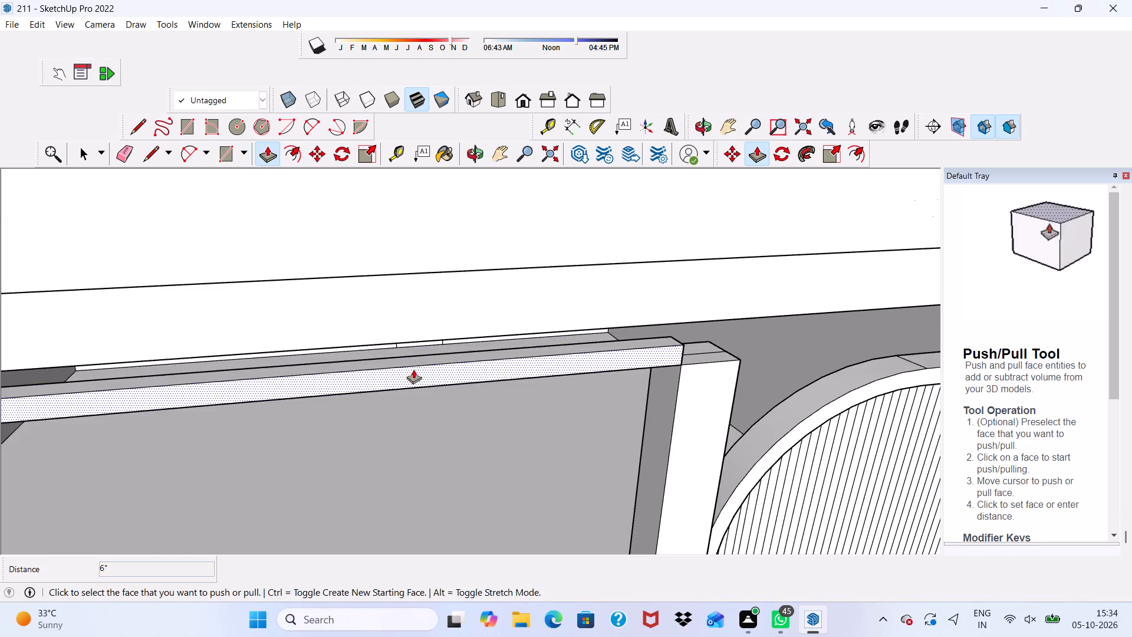
middle_click_drag(413, 369, 195, 343)
scroll(538, 354, "up", 4)
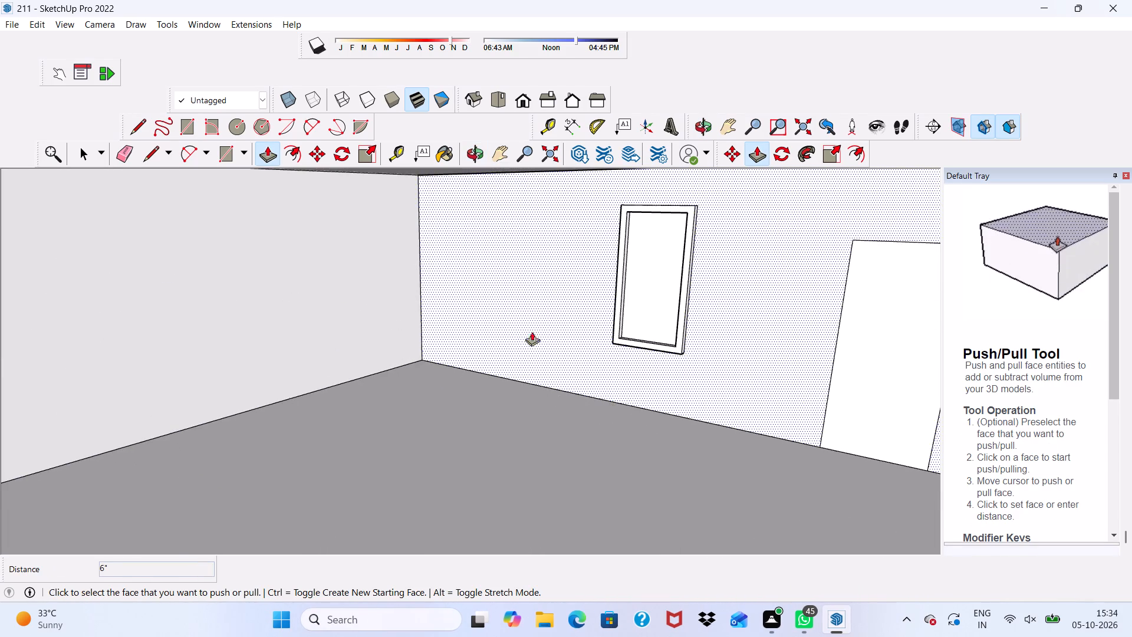
scroll(526, 331, "up", 1)
scroll(525, 331, "down", 8)
scroll(556, 385, "up", 3)
left_click(564, 399)
scroll(631, 419, "up", 1)
scroll(736, 415, "down", 3)
scroll(819, 352, "down", 6)
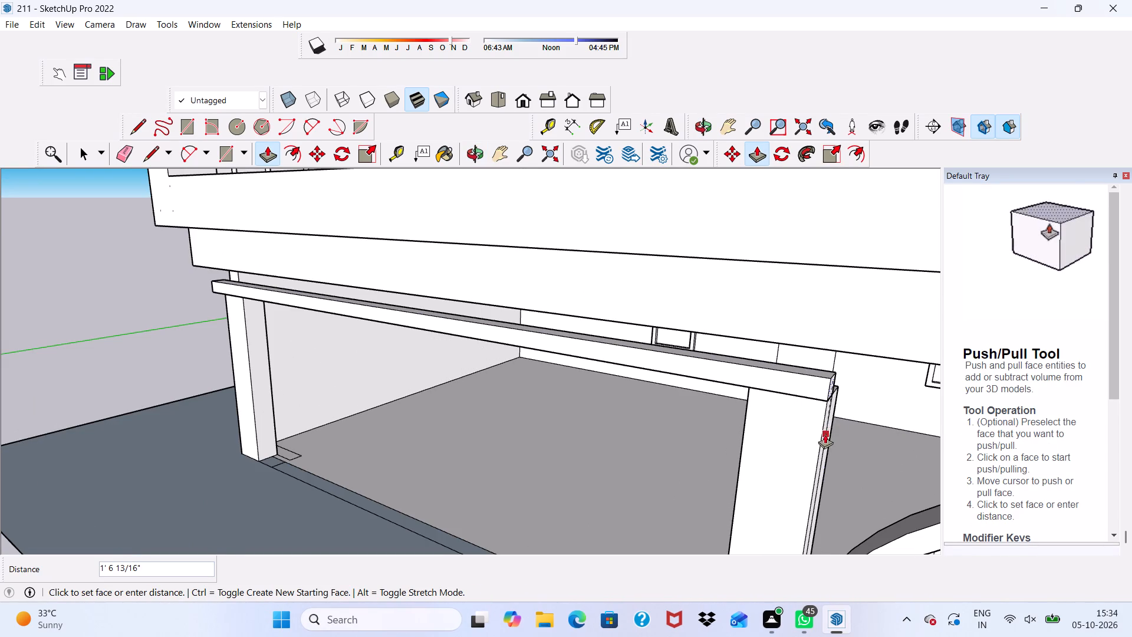
left_click(822, 433)
middle_click_drag(671, 389, 839, 350)
scroll(190, 418, "down", 3)
middle_click_drag(218, 425, 271, 421)
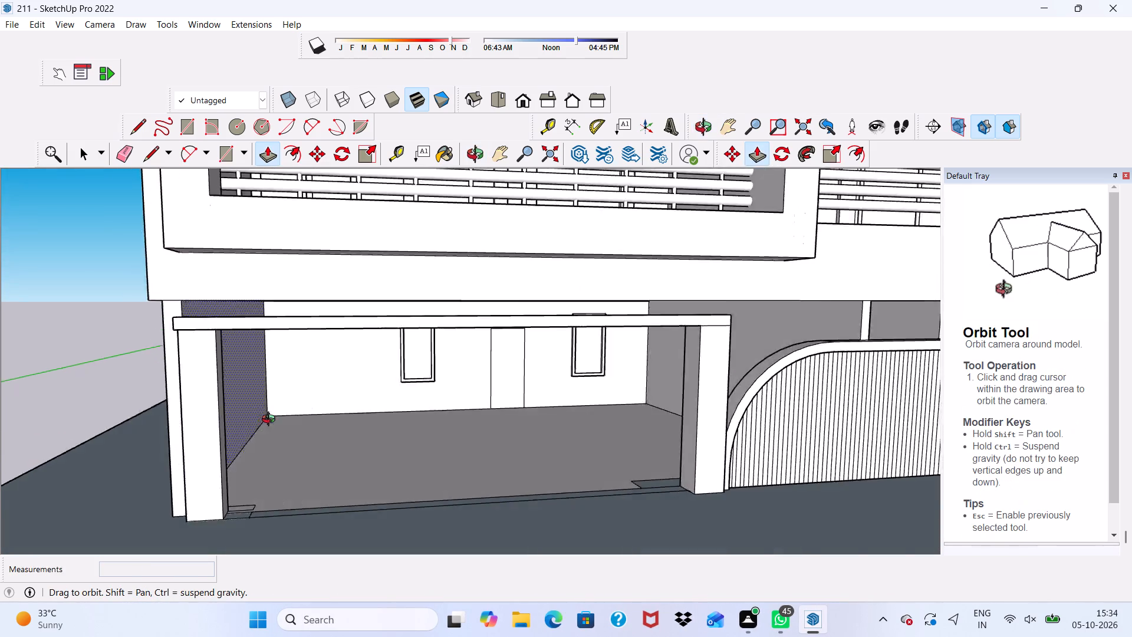
Push/Pull the beam's inner long side face 9" to the rear edge of the pillar beside the arched wall.
middle_click_drag(271, 421, 462, 412)
scroll(433, 309, "up", 4)
middle_click_drag(439, 314, 430, 337)
middle_click_drag(433, 339, 499, 386)
scroll(463, 360, "down", 5)
scroll(0, 411, "up", 1)
scroll(0, 520, "down", 4)
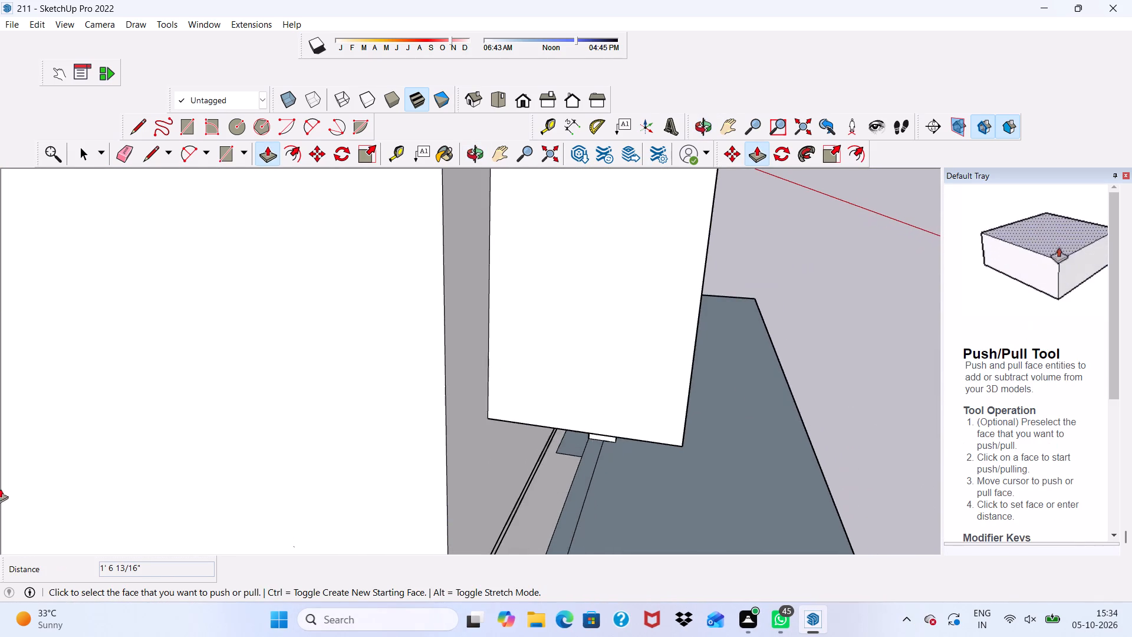
scroll(0, 488, "down", 7)
scroll(312, 415, "down", 10)
scroll(409, 328, "up", 1)
scroll(406, 331, "down", 6)
middle_click_drag(410, 347, 495, 318)
scroll(505, 386, "up", 10)
scroll(341, 310, "down", 1)
middle_click_drag(347, 315, 423, 334)
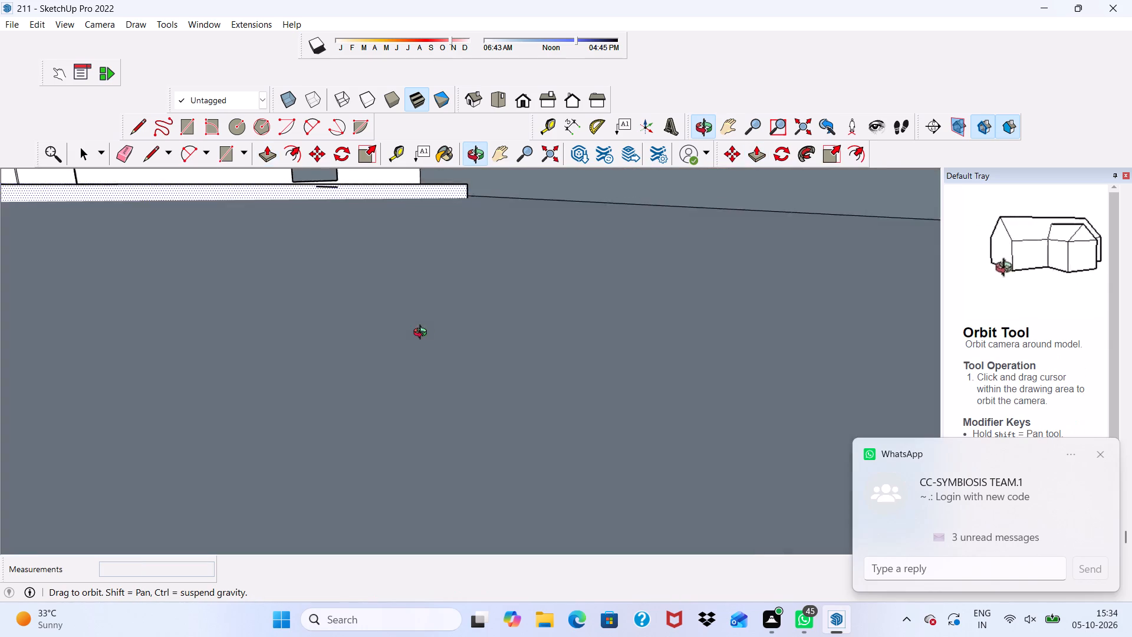
middle_click_drag(423, 334, 434, 321)
scroll(590, 206, "up", 5)
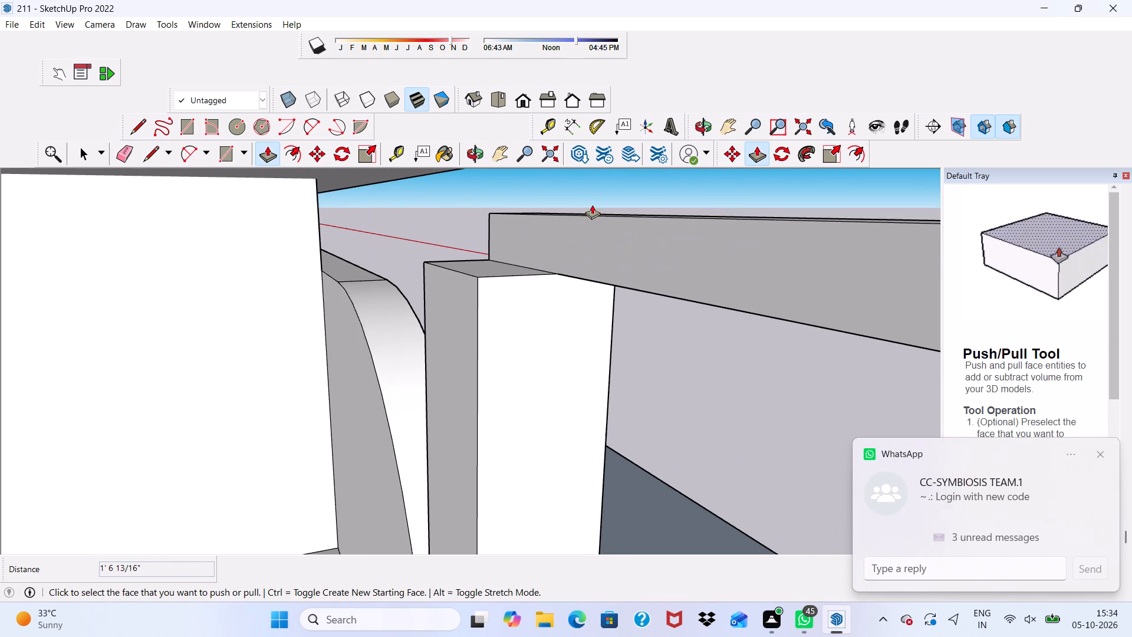
left_click(574, 229)
left_click(482, 285)
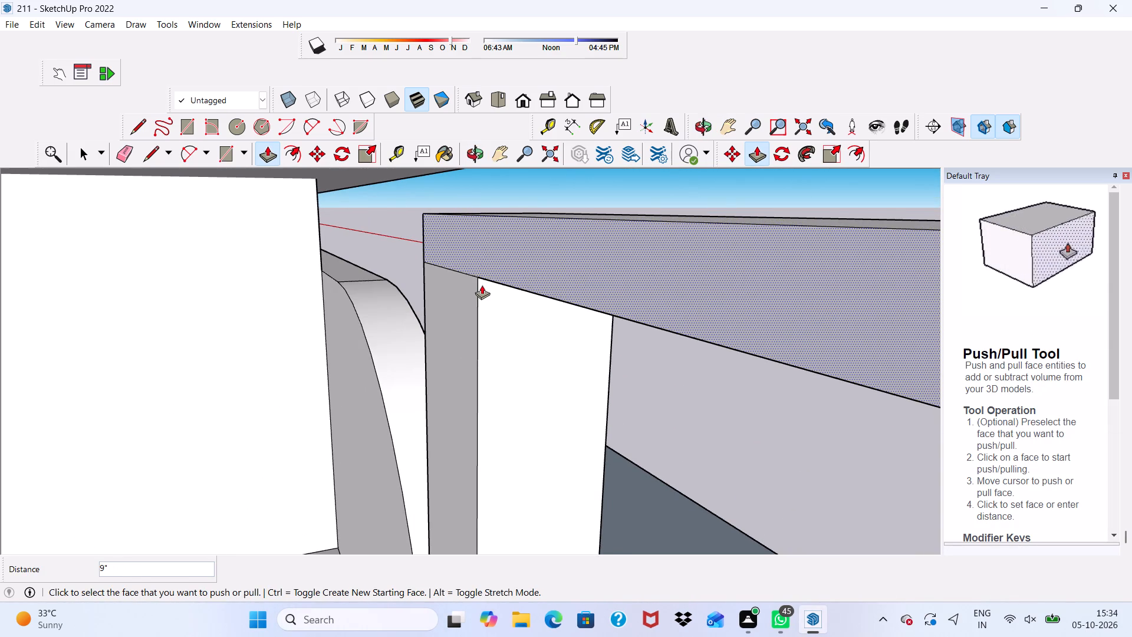
Push/Pull the beam's recessed end face 1' 5 11/16" across the other pillar's top, flush with its outer side.
scroll(374, 254, "down", 8)
scroll(328, 231, "up", 1)
scroll(329, 237, "down", 3)
left_click(521, 102)
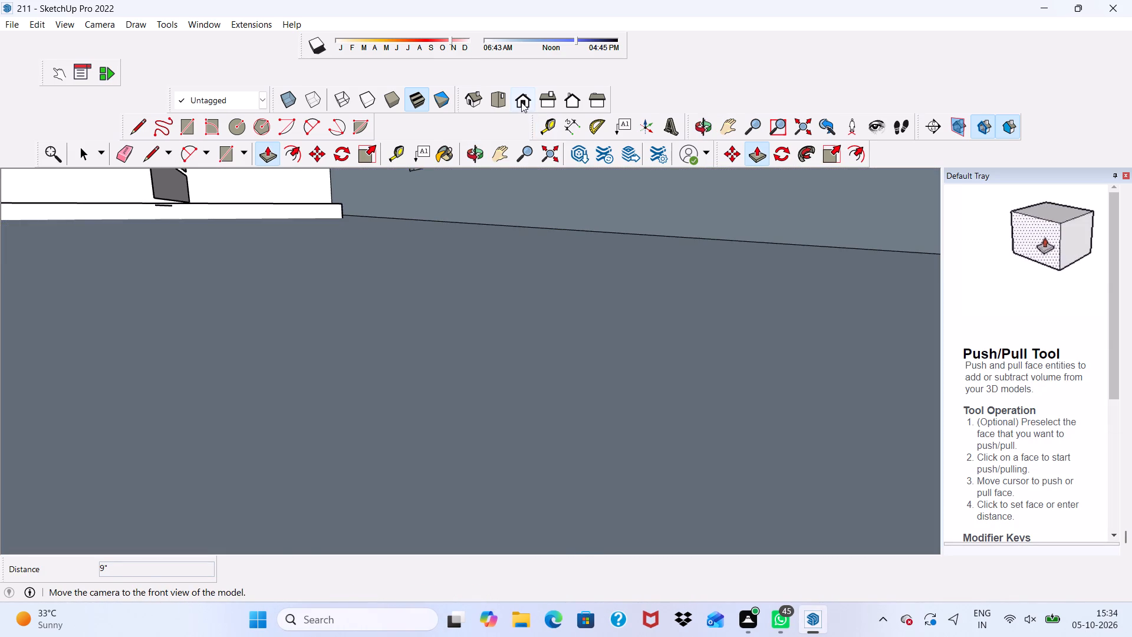
scroll(491, 222, "down", 4)
scroll(329, 290, "up", 1)
scroll(325, 304, "down", 3)
scroll(254, 307, "up", 5)
middle_click_drag(167, 286, 277, 320)
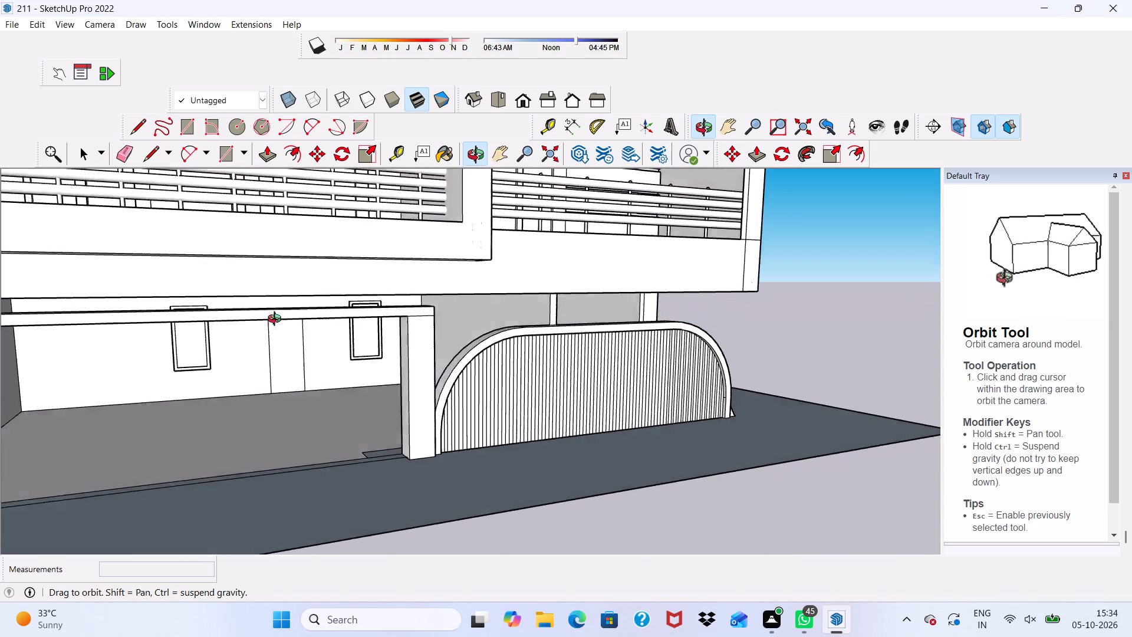
middle_click_drag(277, 320, 215, 361)
scroll(240, 348, "up", 1)
scroll(237, 337, "down", 9)
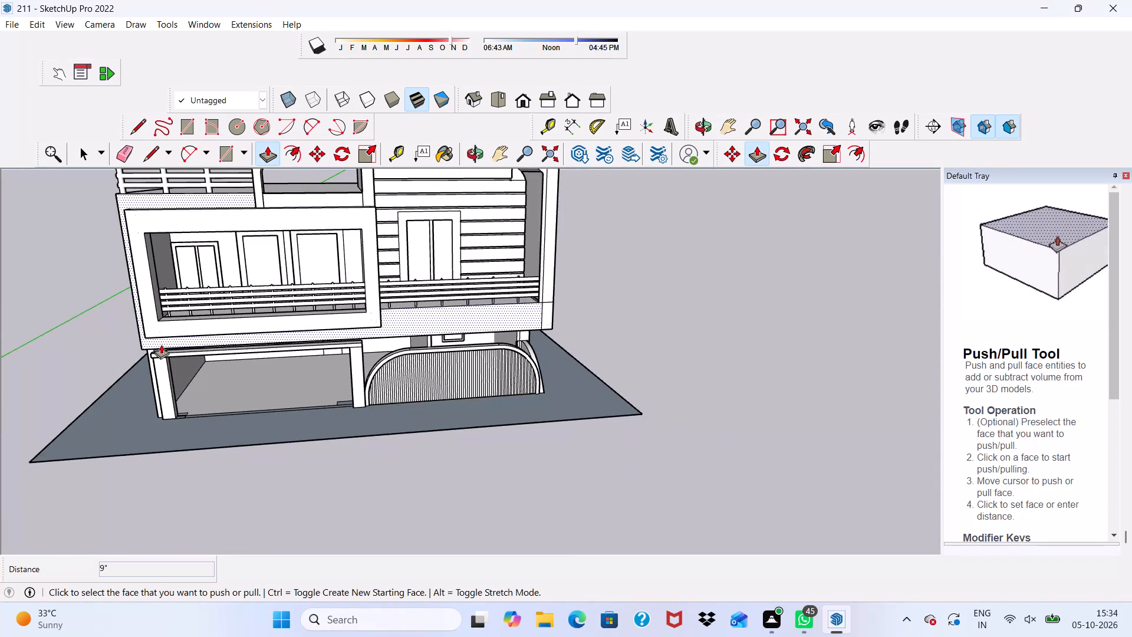
scroll(161, 344, "up", 10)
middle_click_drag(138, 372, 419, 334)
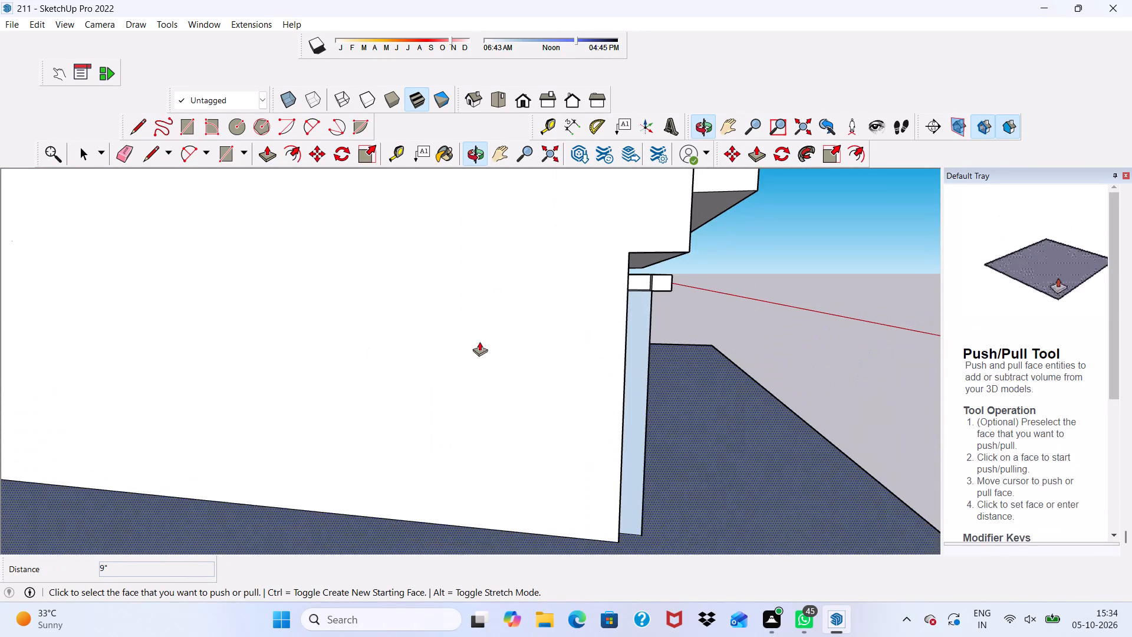
scroll(659, 287, "up", 13)
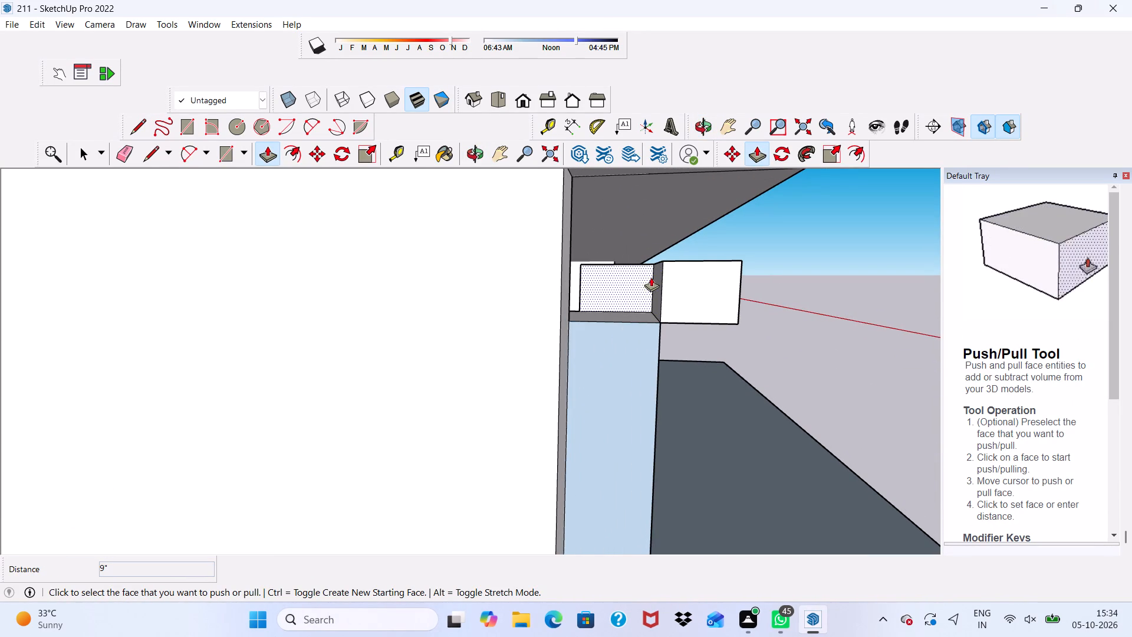
left_click(651, 280)
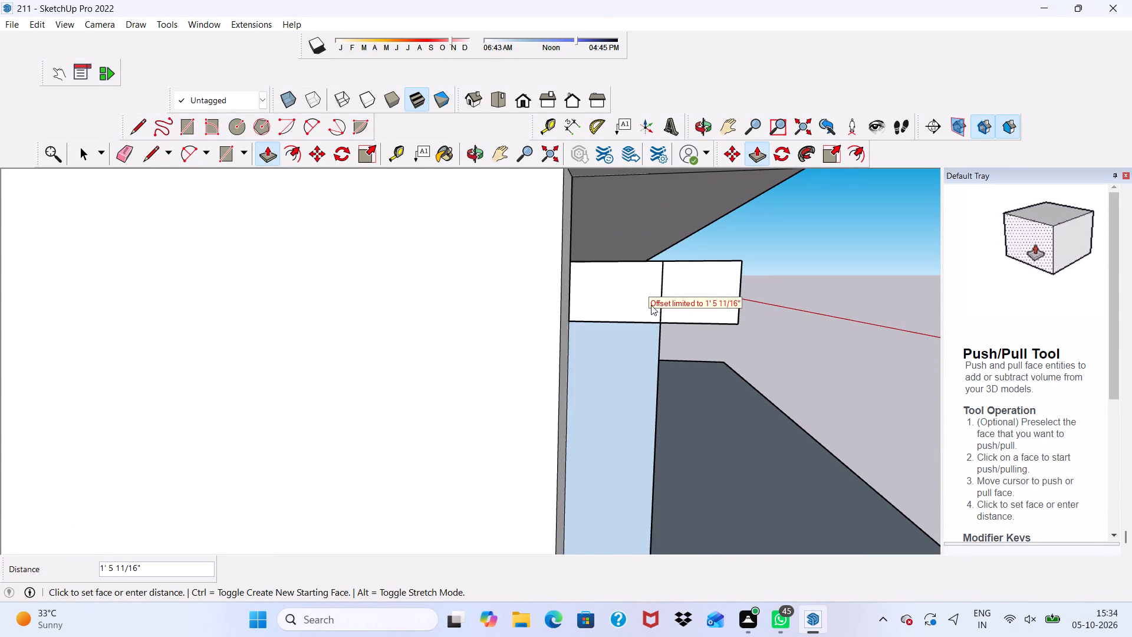
left_click(640, 323)
Erase the leftover vertical seam line on the beam's outer end face above the pillar farther from the arched wall.
scroll(587, 292, "down", 5)
middle_click_drag(624, 299, 486, 358)
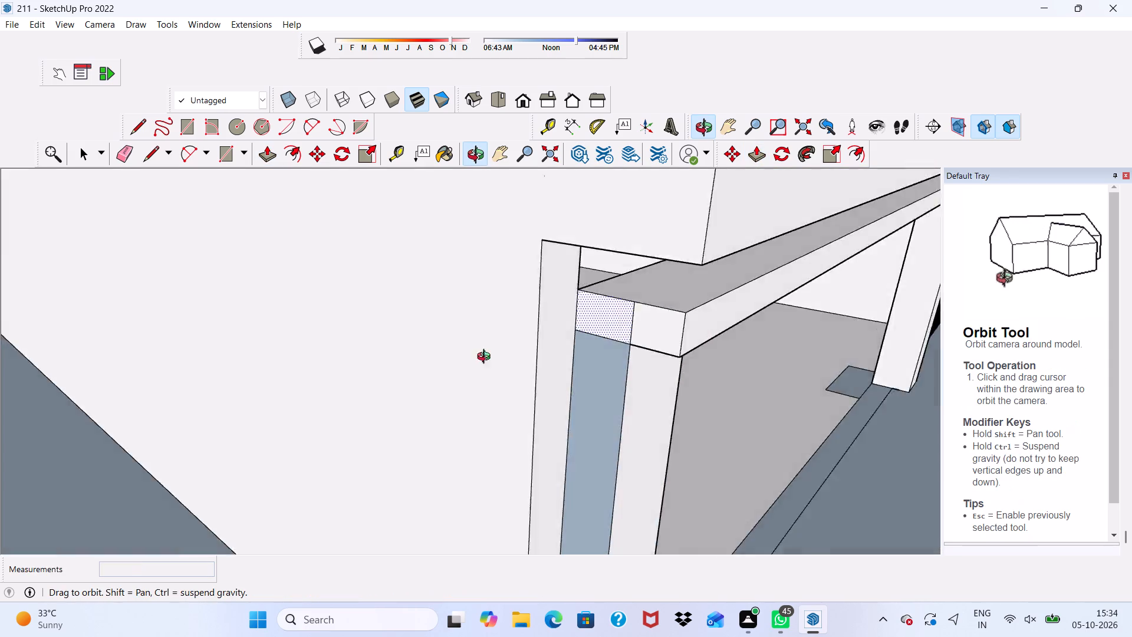
middle_click_drag(486, 358, 325, 337)
key("space")
scroll(488, 326, "up", 1)
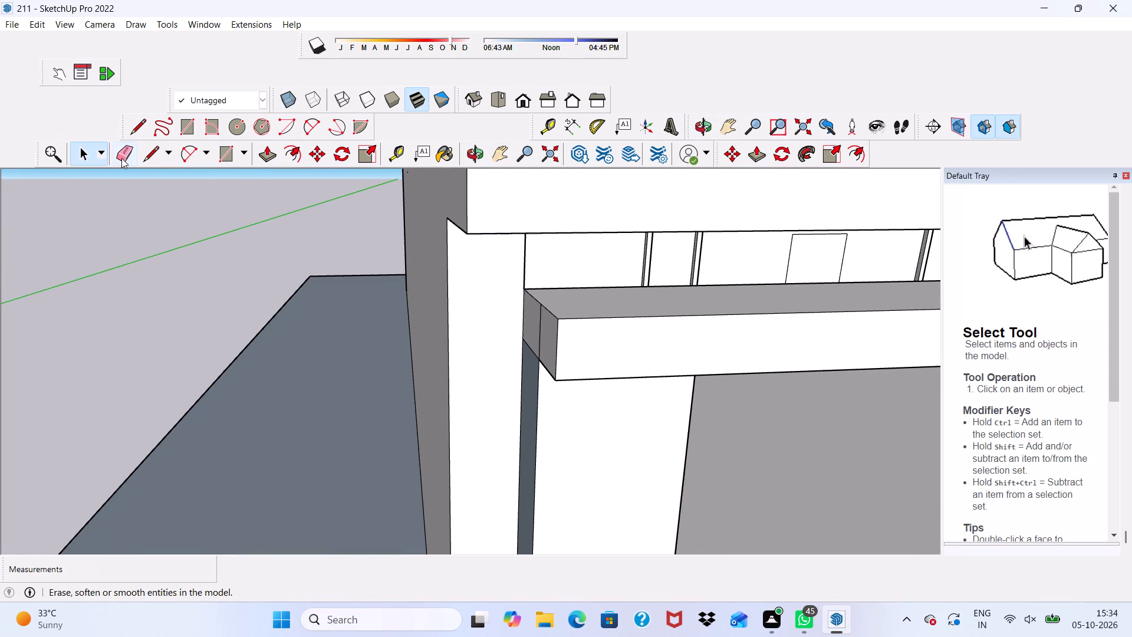
left_click(121, 158)
scroll(400, 254, "up", 1)
scroll(425, 268, "down", 2)
scroll(251, 244, "down", 6)
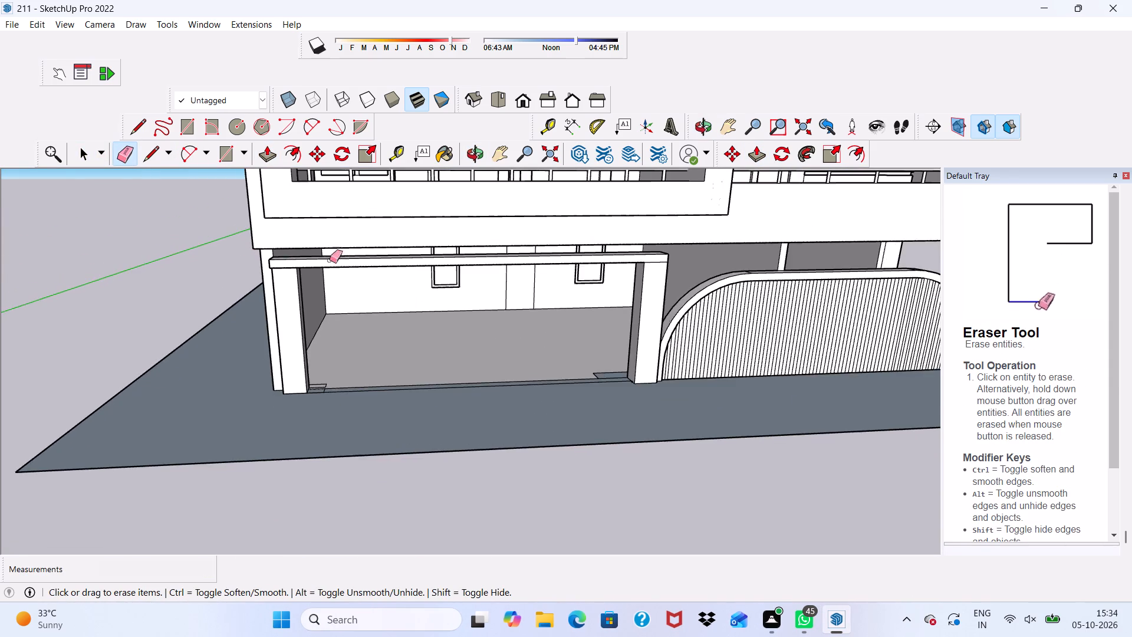
scroll(301, 262, "up", 3)
middle_click_drag(278, 267, 461, 275)
scroll(433, 286, "up", 8)
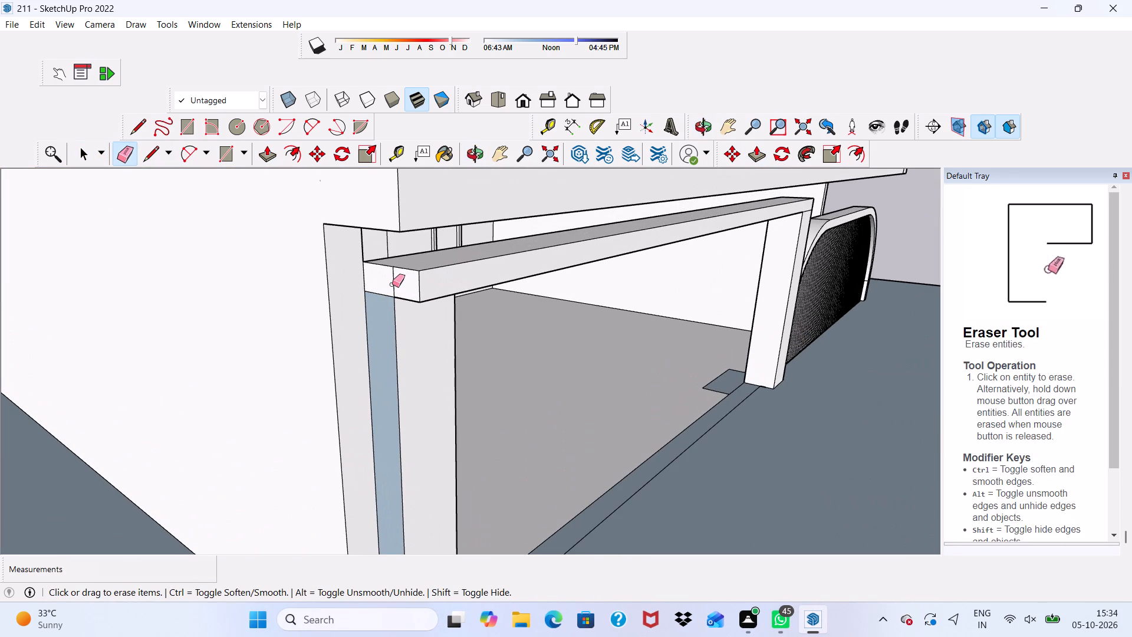
left_click(392, 284)
left_click_drag(395, 277, 387, 282)
scroll(373, 275, "down", 3)
scroll(331, 286, "up", 1)
scroll(327, 287, "down", 4)
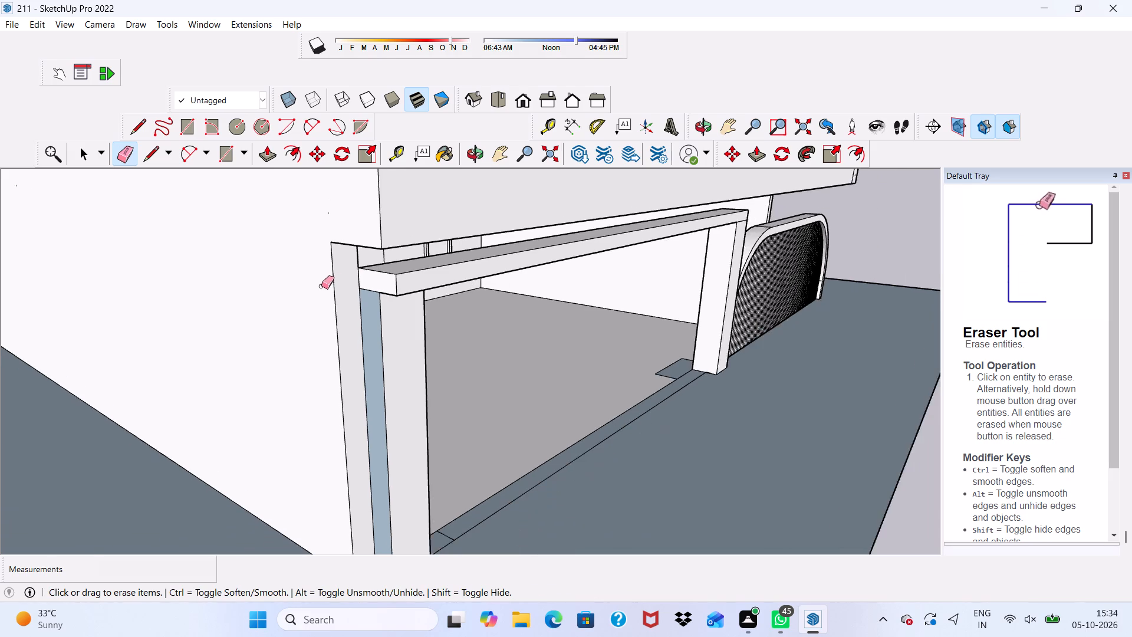
Erase the seam edges on the outer side and front where the beam meets the pillar beside the arched wall.
scroll(321, 286, "down", 2)
middle_click_drag(478, 297, 259, 310)
scroll(449, 250, "up", 4)
middle_click_drag(498, 267, 473, 261)
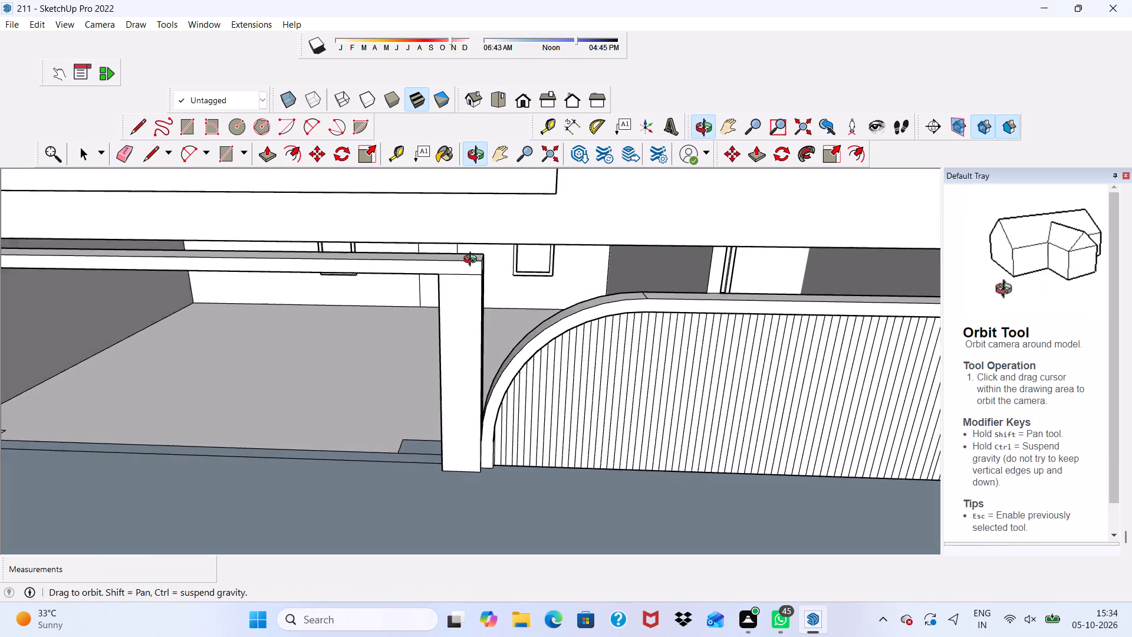
middle_click_drag(473, 261, 430, 254)
scroll(438, 256, "up", 10)
scroll(413, 248, "down", 8)
scroll(338, 314, "up", 3)
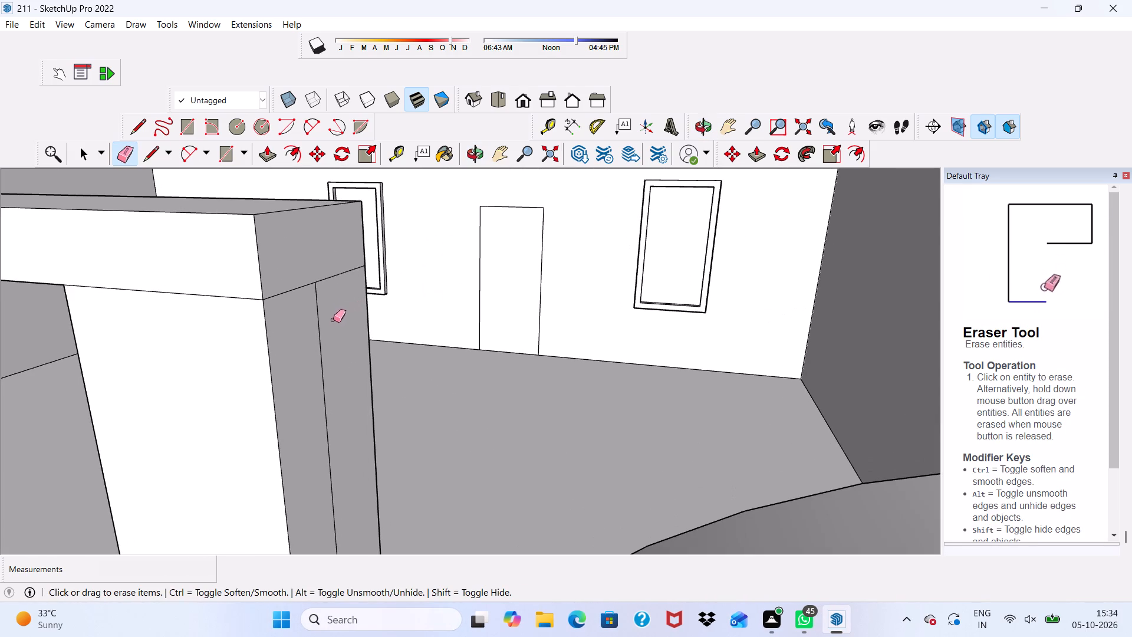
left_click(318, 332)
left_click_drag(300, 279, 304, 295)
scroll(186, 316, "up", 1)
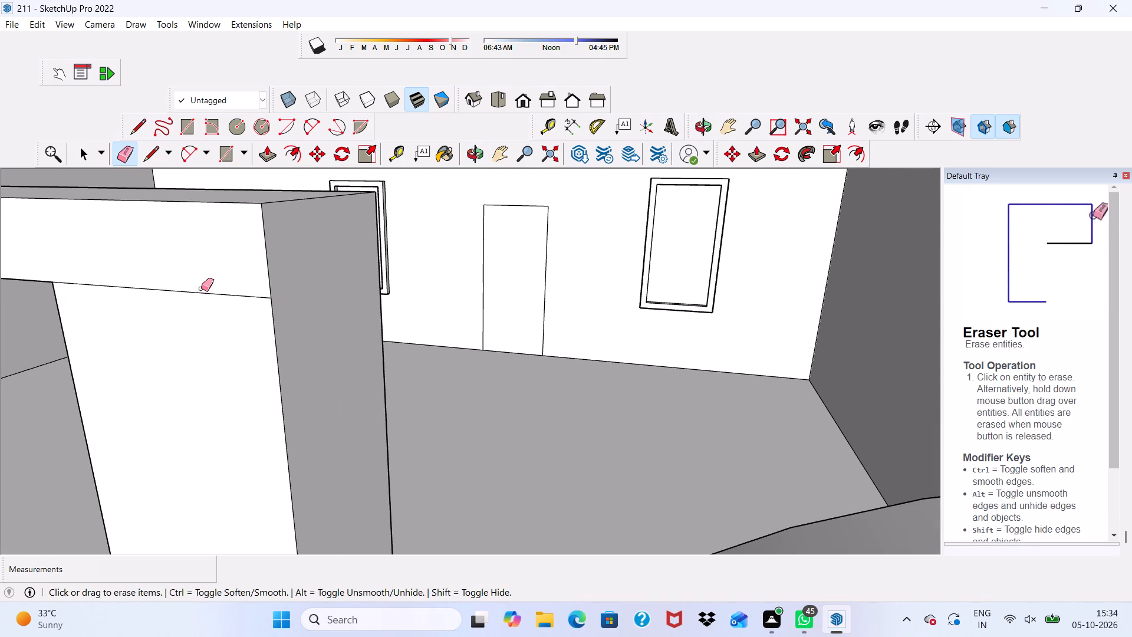
left_click_drag(201, 288, 203, 298)
scroll(111, 319, "down", 7)
middle_click_drag(120, 330, 247, 268)
key("space")
Examine the ground-floor front around the new pillar-and-beam frame, the arched strip-panel wall and the porch behind.
scroll(129, 274, "down", 11)
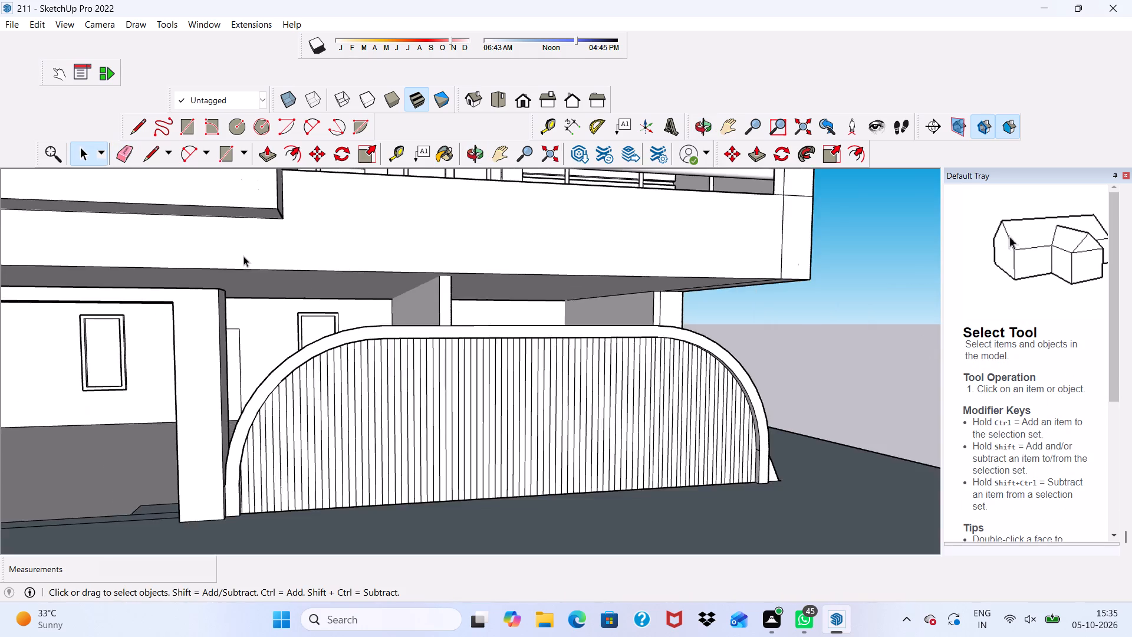
scroll(243, 256, "up", 1)
scroll(257, 269, "down", 4)
middle_click_drag(304, 320, 239, 308)
scroll(210, 350, "down", 9)
middle_click_drag(196, 341, 232, 371)
scroll(122, 357, "up", 4)
scroll(122, 357, "down", 4)
middle_click_drag(156, 366, 162, 367)
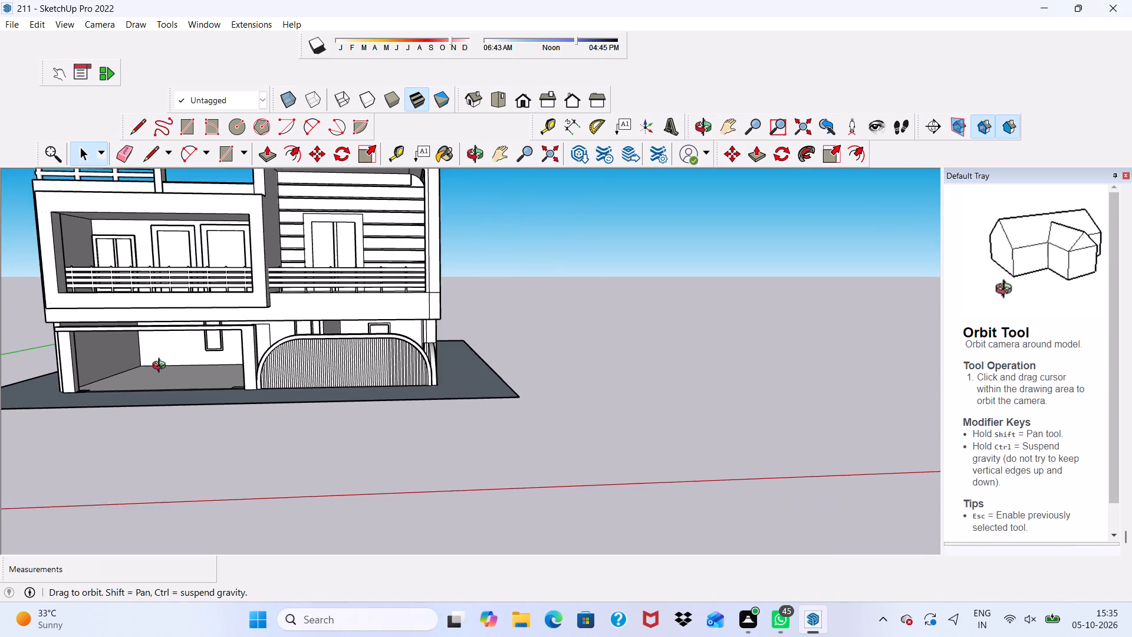
middle_click_drag(162, 367, 179, 342)
scroll(166, 334, "up", 2)
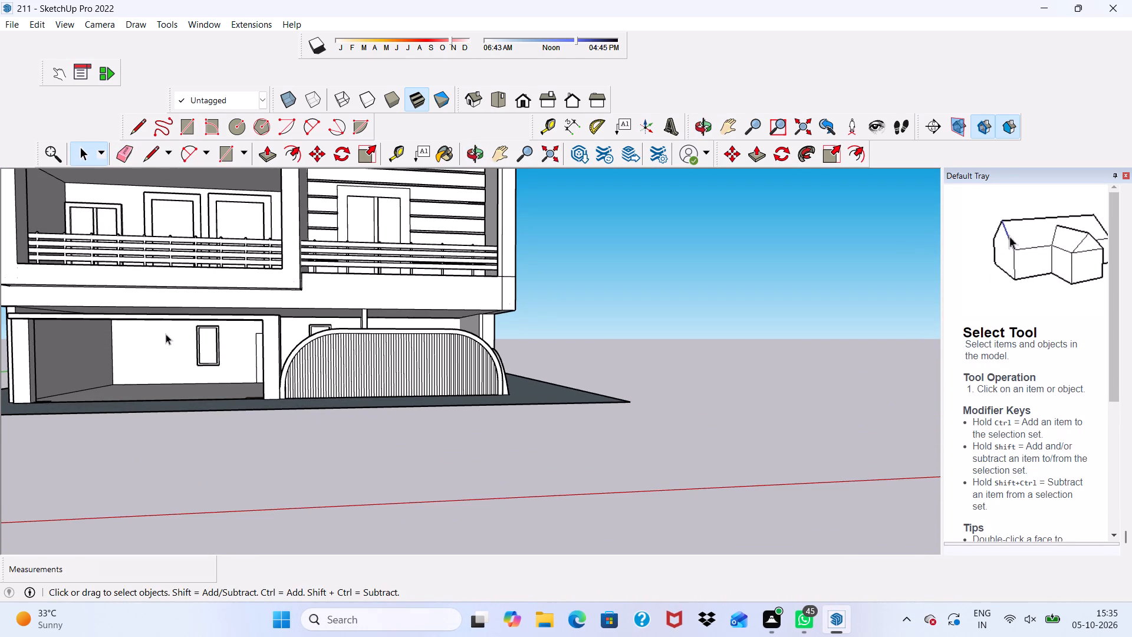
scroll(166, 334, "up", 3)
scroll(166, 334, "down", 7)
middle_click_drag(167, 340, 279, 339)
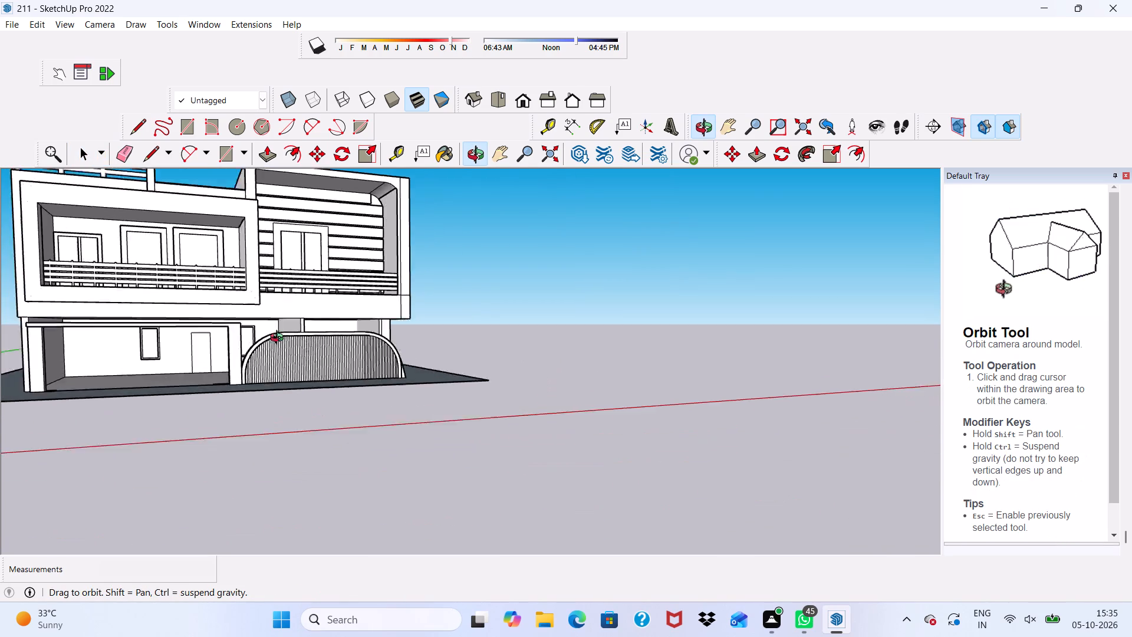
middle_click_drag(279, 339, 169, 359)
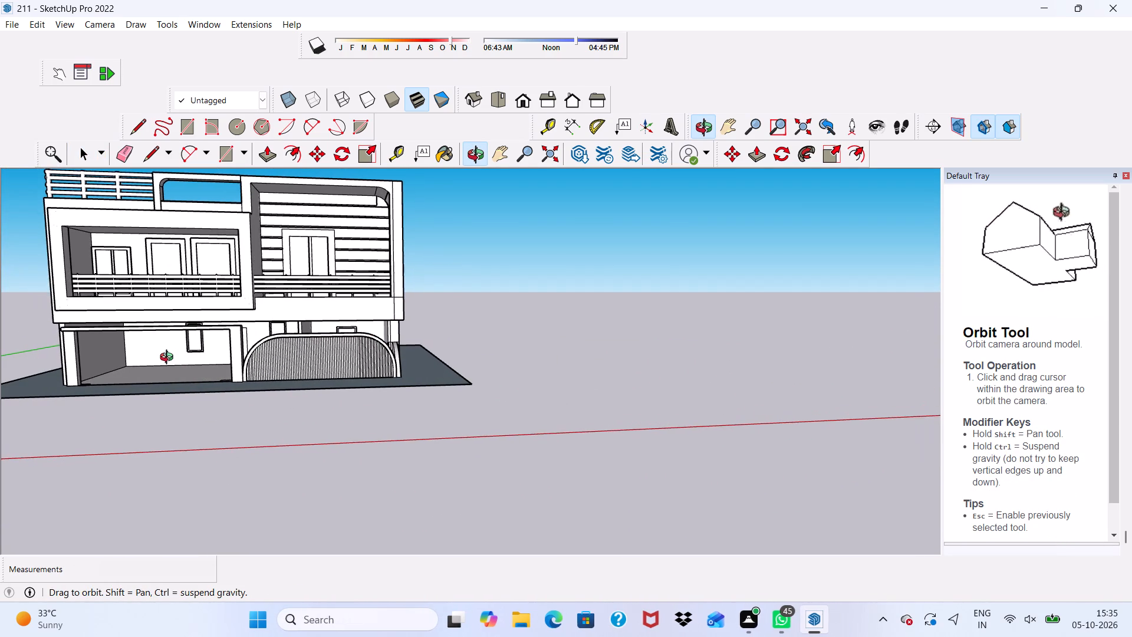
middle_click_drag(169, 359, 170, 359)
scroll(212, 334, "up", 4)
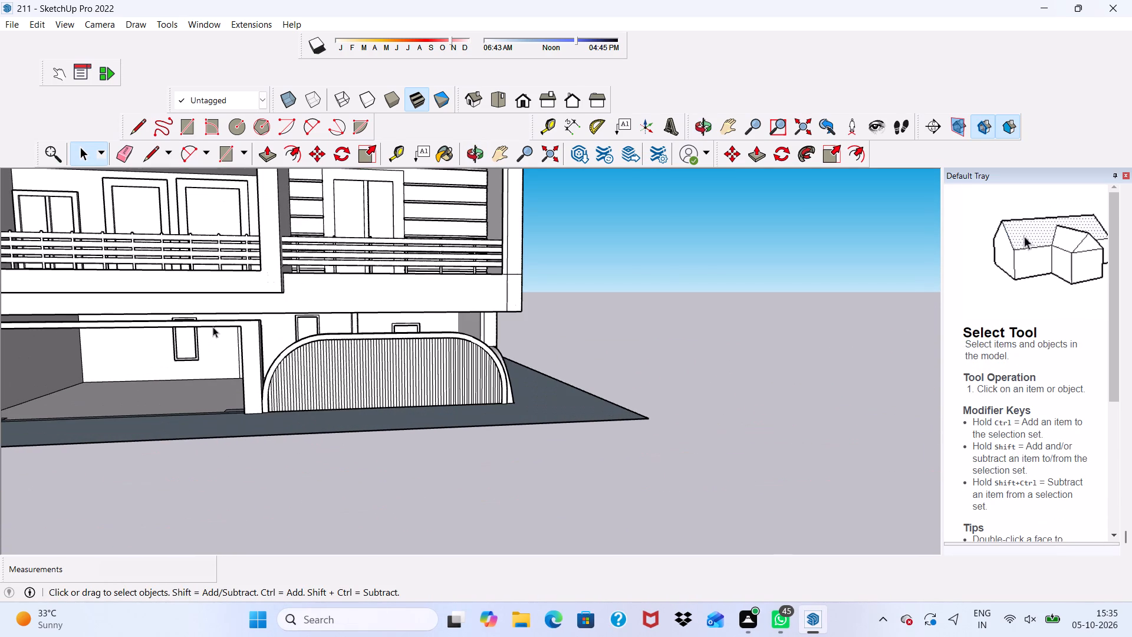
scroll(213, 327, "down", 2)
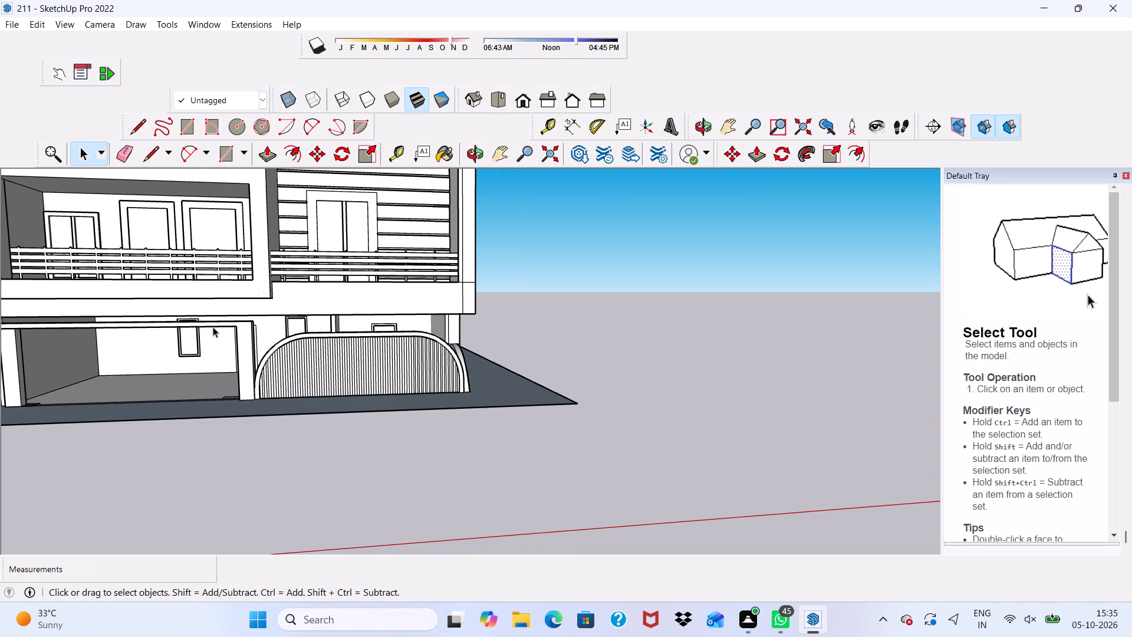
middle_click_drag(206, 329, 65, 347)
scroll(316, 294, "up", 5)
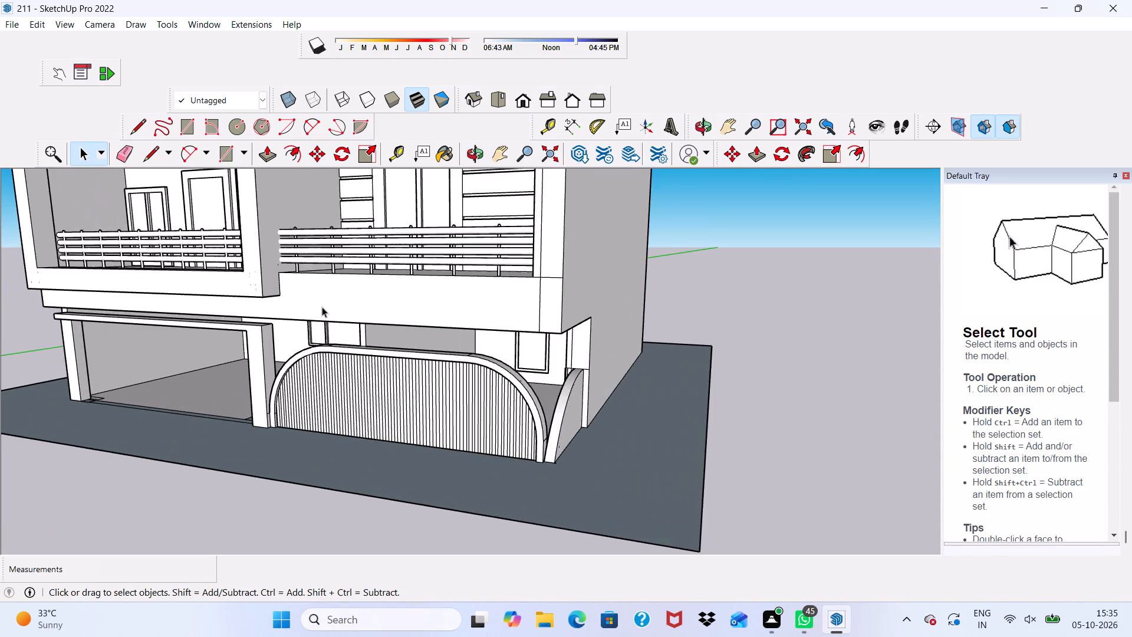
scroll(329, 311, "up", 9)
scroll(698, 188, "down", 1)
scroll(568, 228, "down", 1)
middle_click_drag(560, 247, 643, 198)
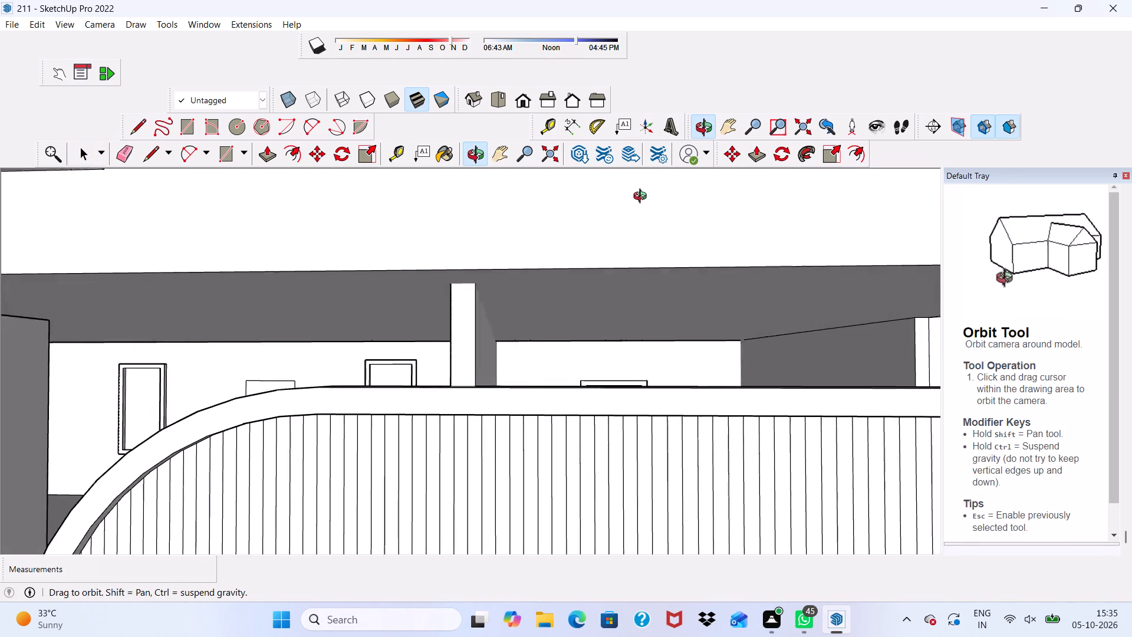
middle_click_drag(643, 198, 886, 203)
middle_click(886, 205)
scroll(2, 395, "down", 6)
middle_click_drag(96, 330, 120, 350)
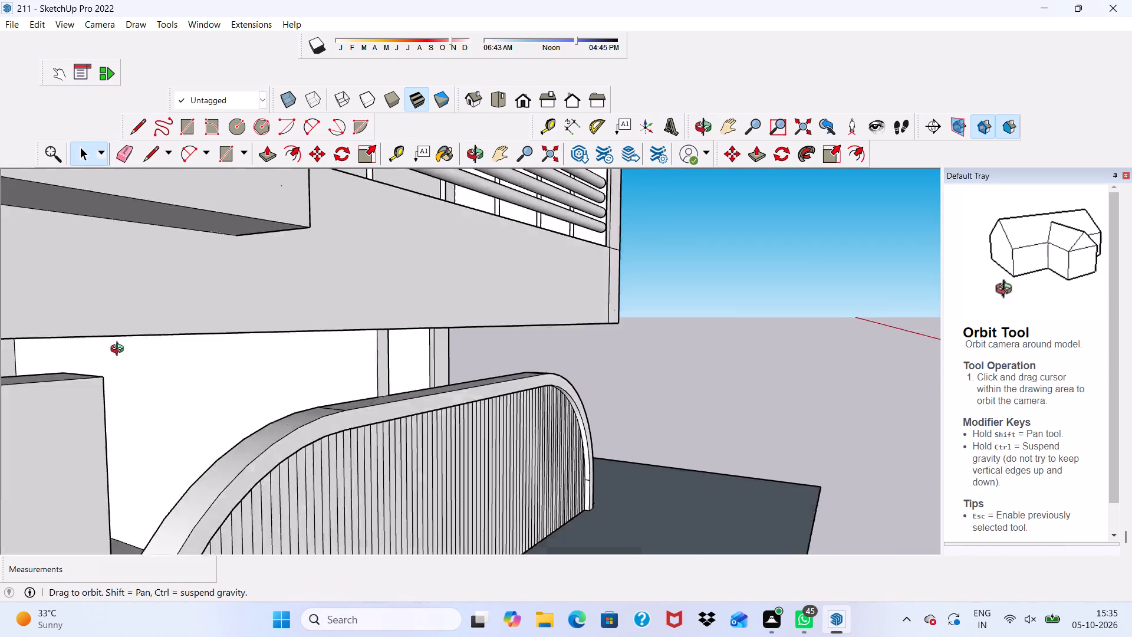
middle_click_drag(120, 350, 227, 301)
scroll(242, 285, "down", 2)
scroll(245, 285, "up", 3)
scroll(246, 285, "down", 1)
Draw a rectangle about 20' 1/4" by 9' 4 3/16" on the porch's side wall, from the back floor corner to its upper edge.
left_click(182, 120)
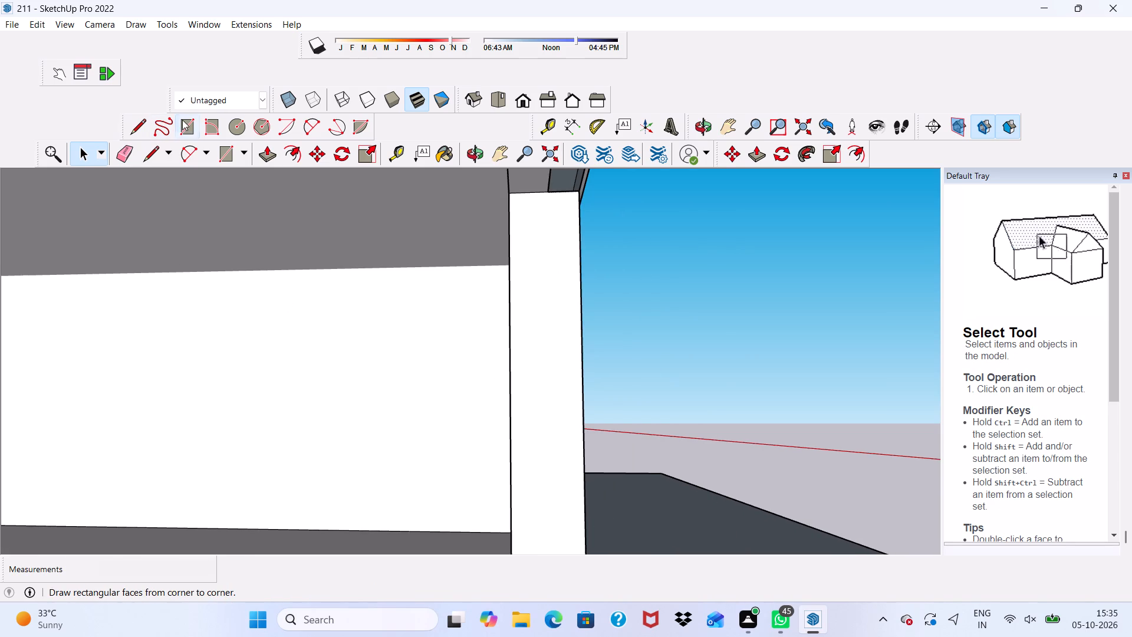
scroll(227, 270, "down", 2)
scroll(56, 425, "down", 2)
scroll(71, 431, "up", 1)
scroll(75, 432, "down", 2)
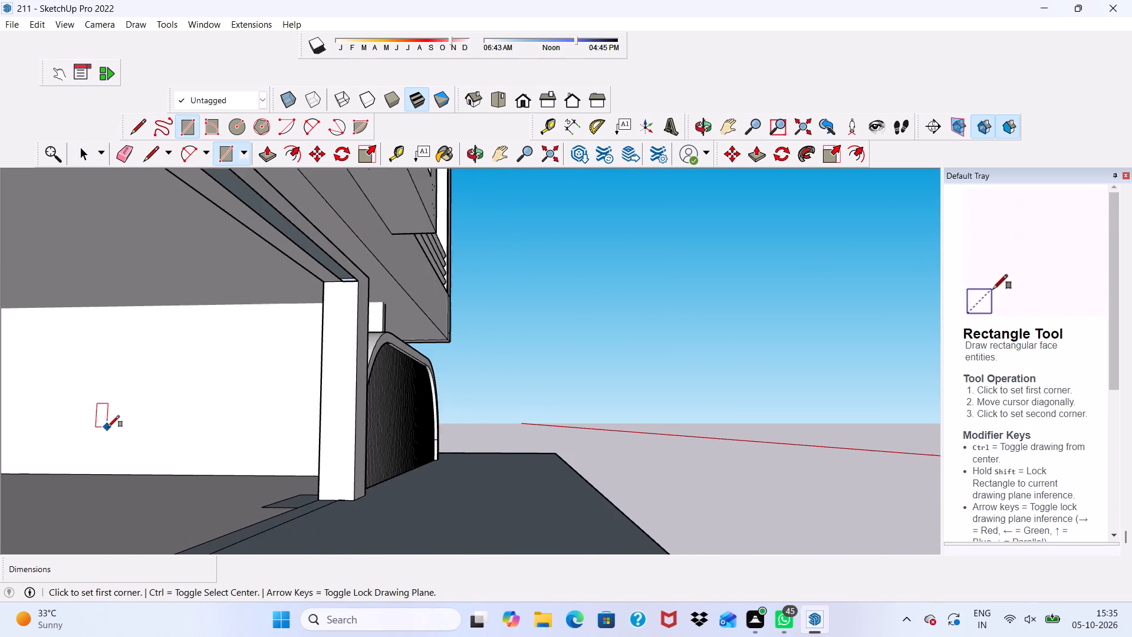
scroll(134, 424, "down", 2)
middle_click_drag(105, 456, 61, 459)
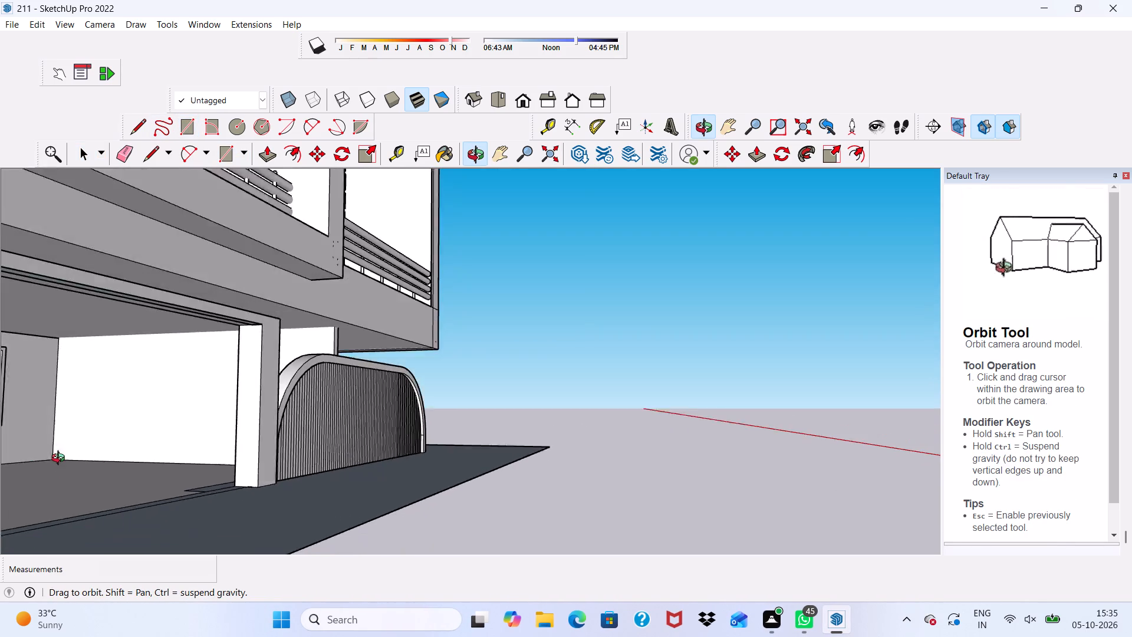
middle_click_drag(61, 459, 71, 453)
scroll(54, 438, "up", 4)
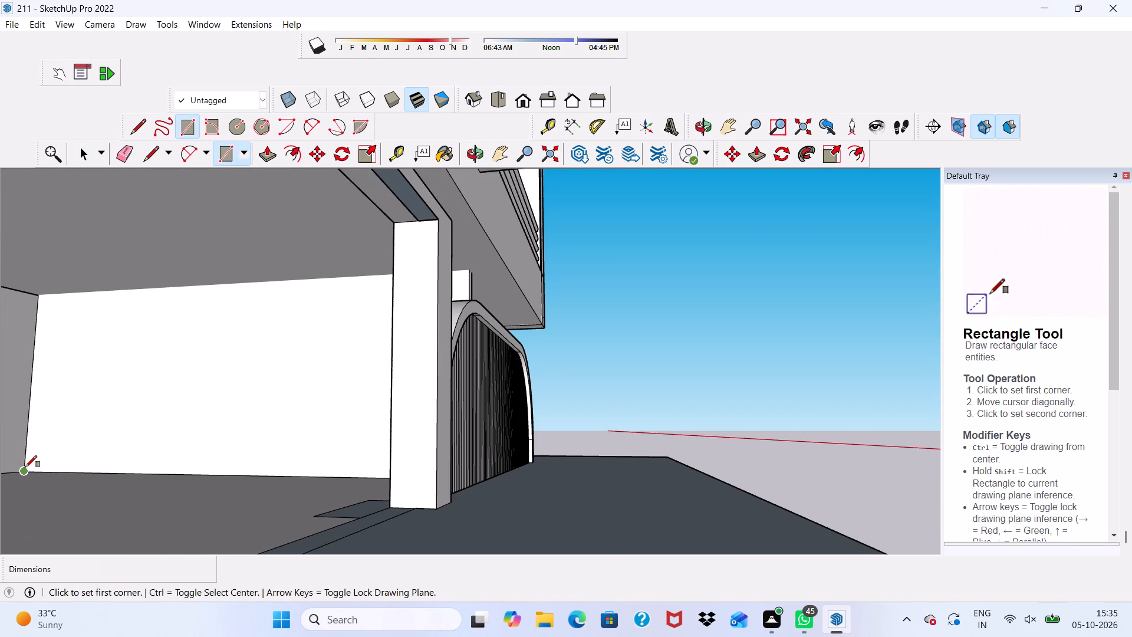
left_click(22, 470)
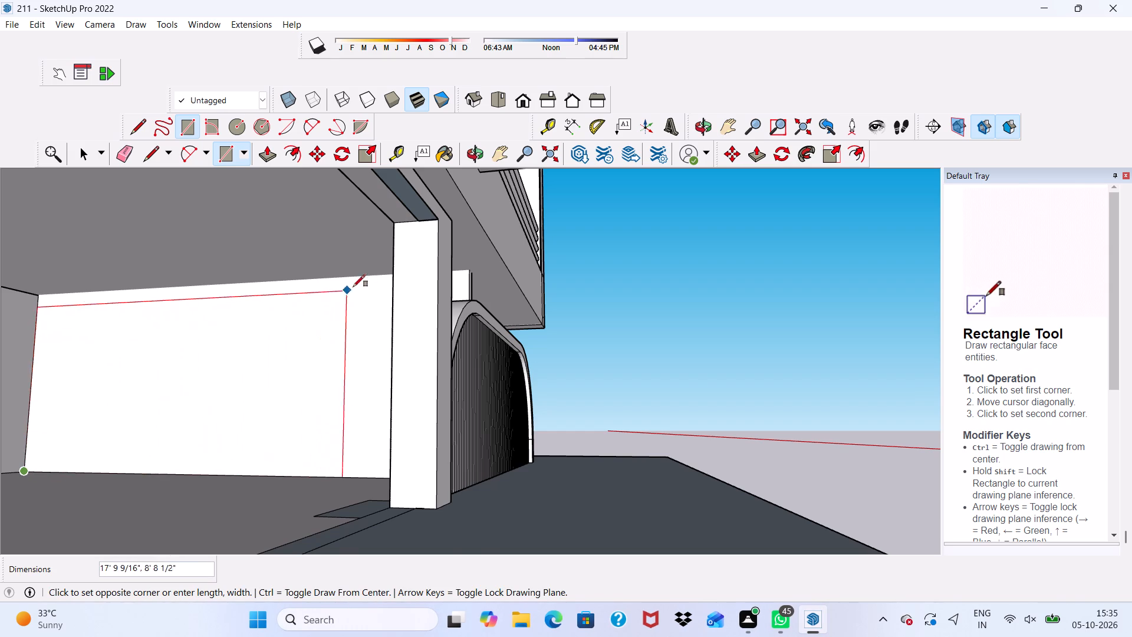
scroll(379, 271, "up", 2)
left_click(394, 276)
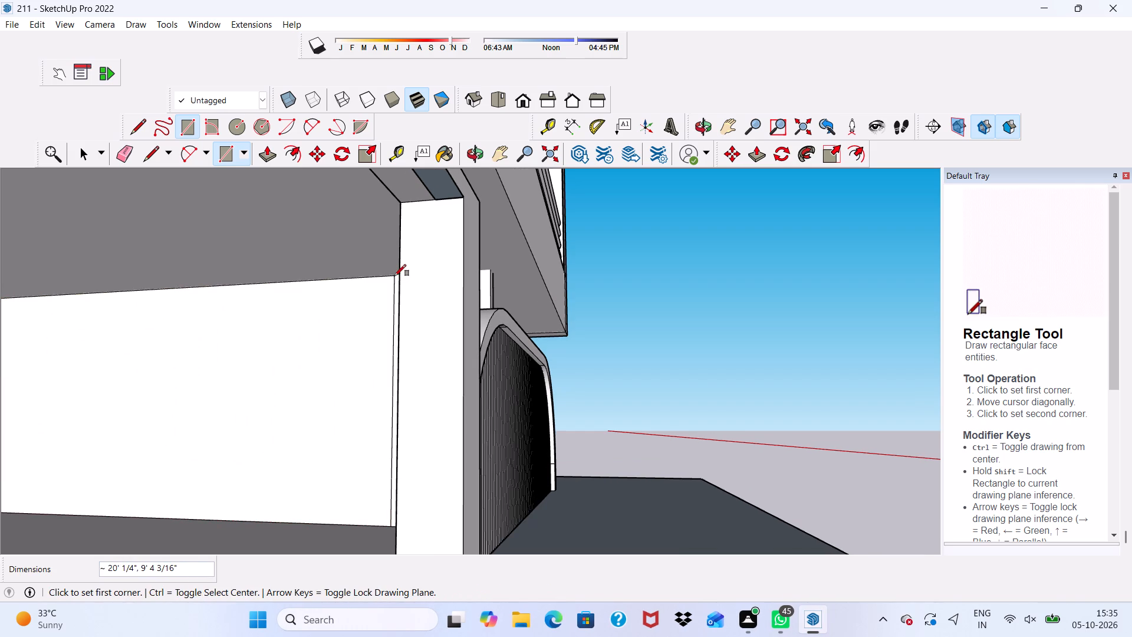
Push/Pull the large rectangle on the porch's side wall 6" to open the wall through to the porch interior.
key("space")
left_click(272, 354)
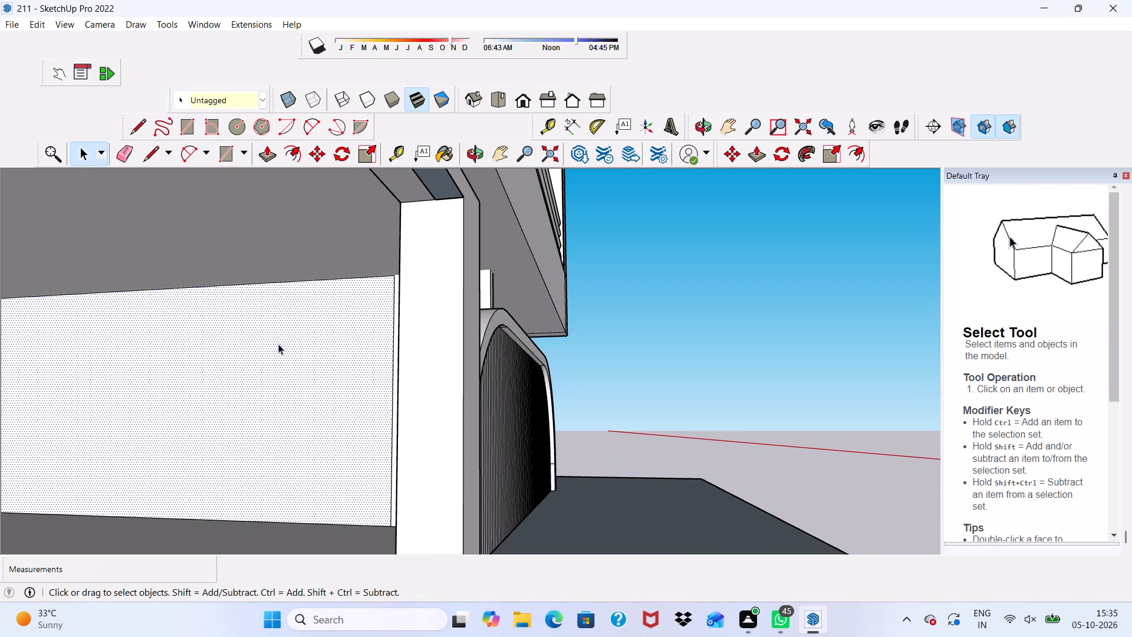
left_click(264, 152)
left_click_drag(213, 411, 307, 342)
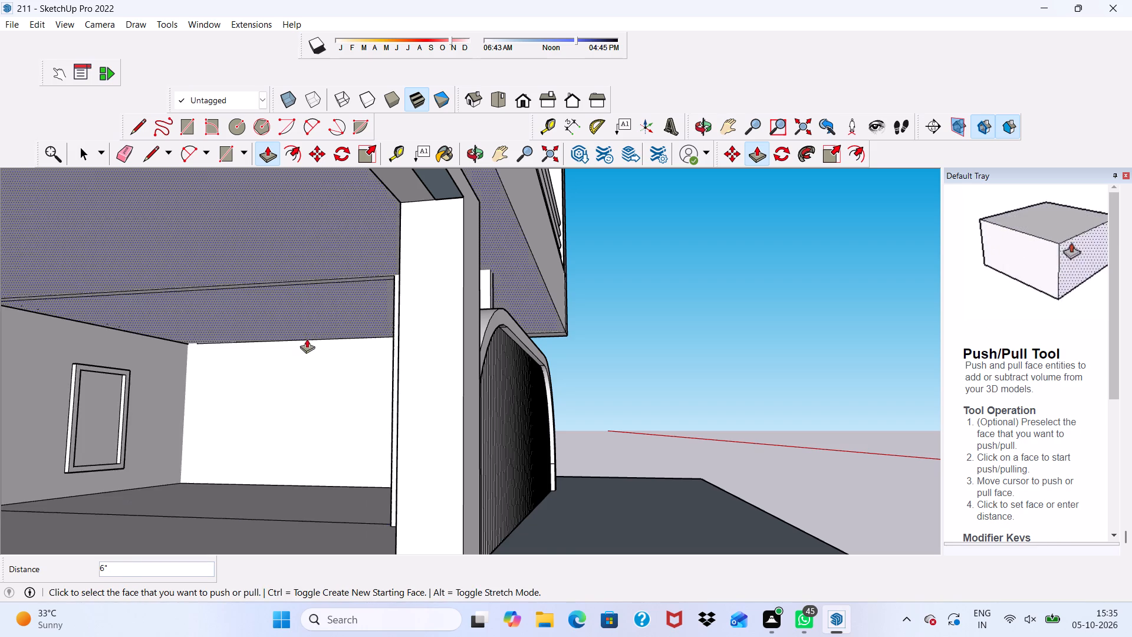
Examine the opened porch interior and the ground-floor front around the pillar-and-beam frame and arched wall.
scroll(307, 337, "up", 1)
scroll(307, 337, "down", 3)
middle_click_drag(304, 348, 35, 381)
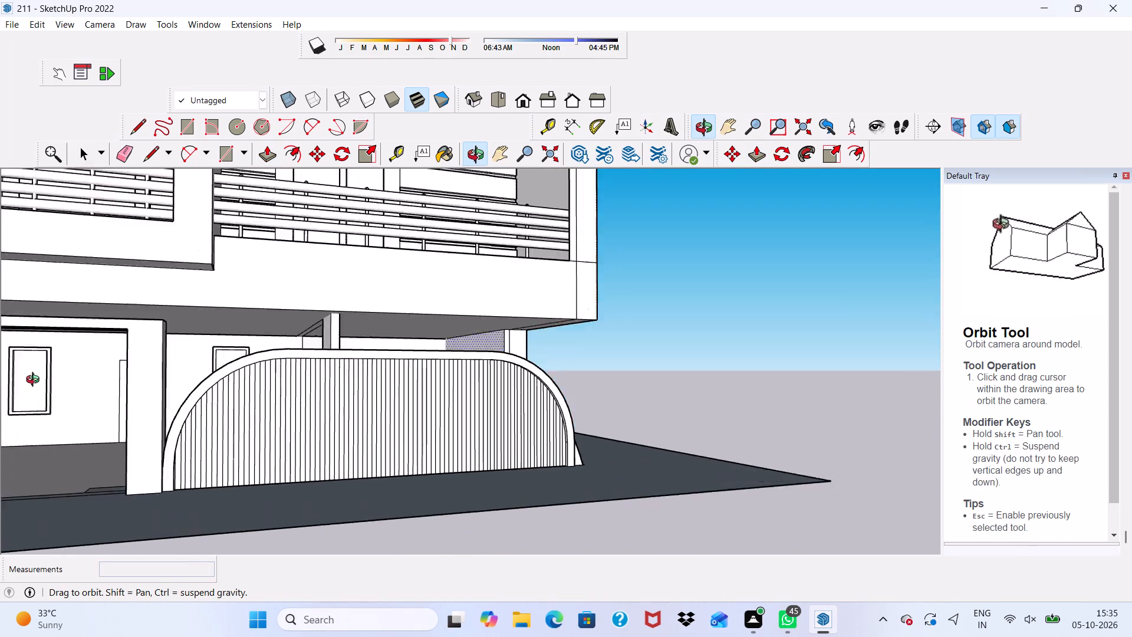
middle_click_drag(35, 381, 28, 385)
scroll(187, 336, "up", 5)
middle_click_drag(274, 317, 238, 343)
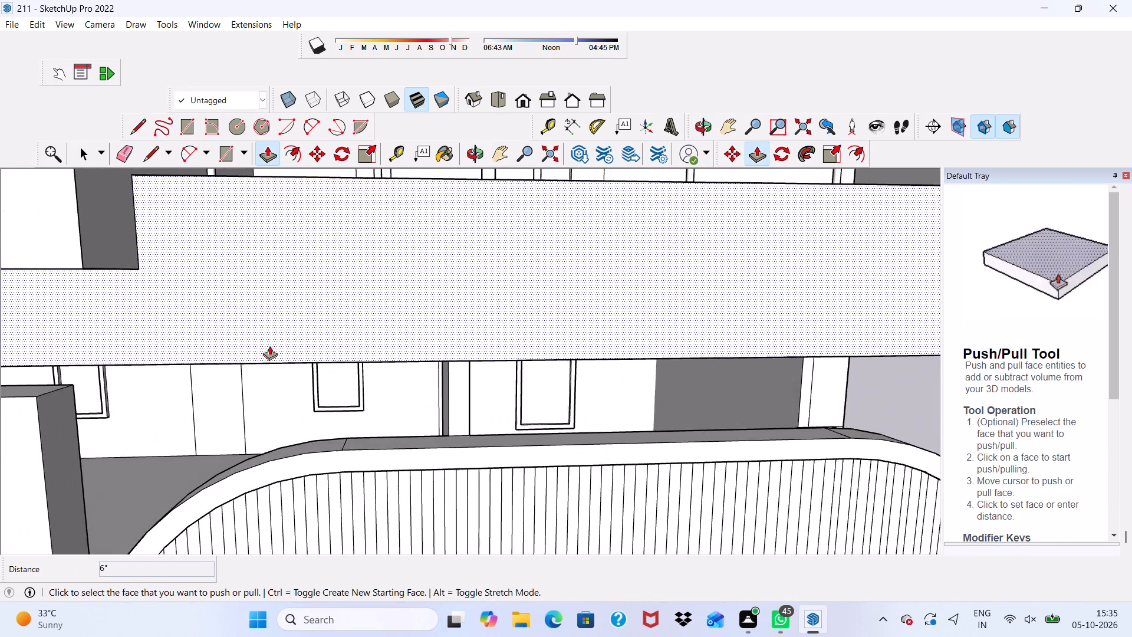
scroll(270, 346, "up", 4)
scroll(303, 342, "down", 4)
middle_click_drag(330, 342, 608, 298)
middle_click_drag(245, 517, 379, 445)
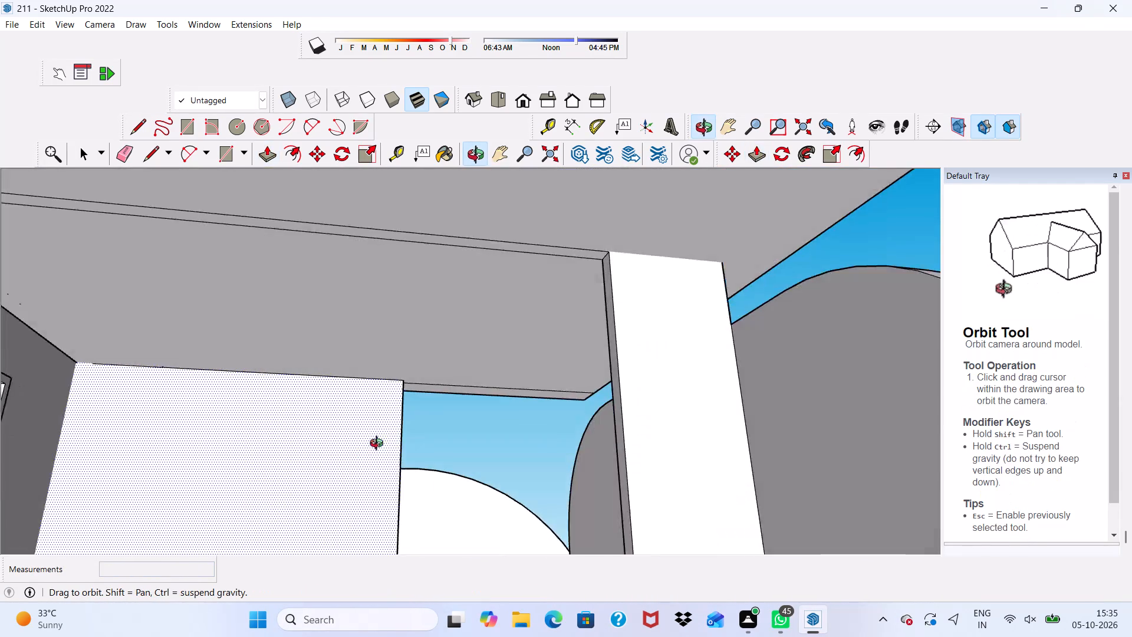
middle_click_drag(379, 445, 452, 455)
scroll(515, 463, "up", 1)
scroll(567, 375, "down", 3)
scroll(291, 401, "down", 3)
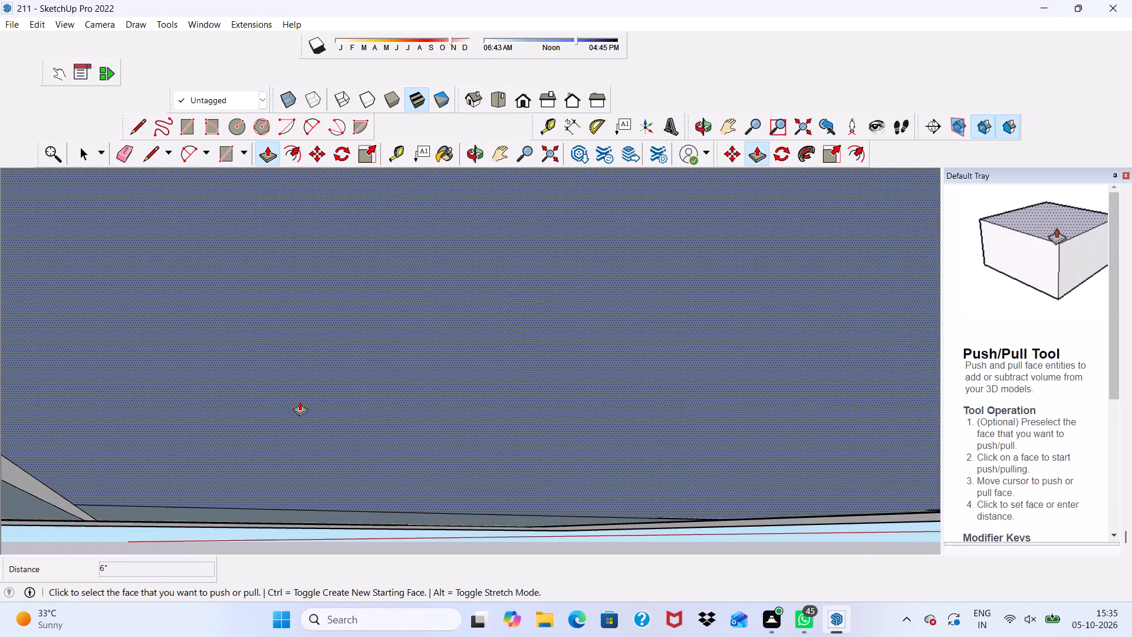
left_click(526, 101)
scroll(420, 231, "down", 4)
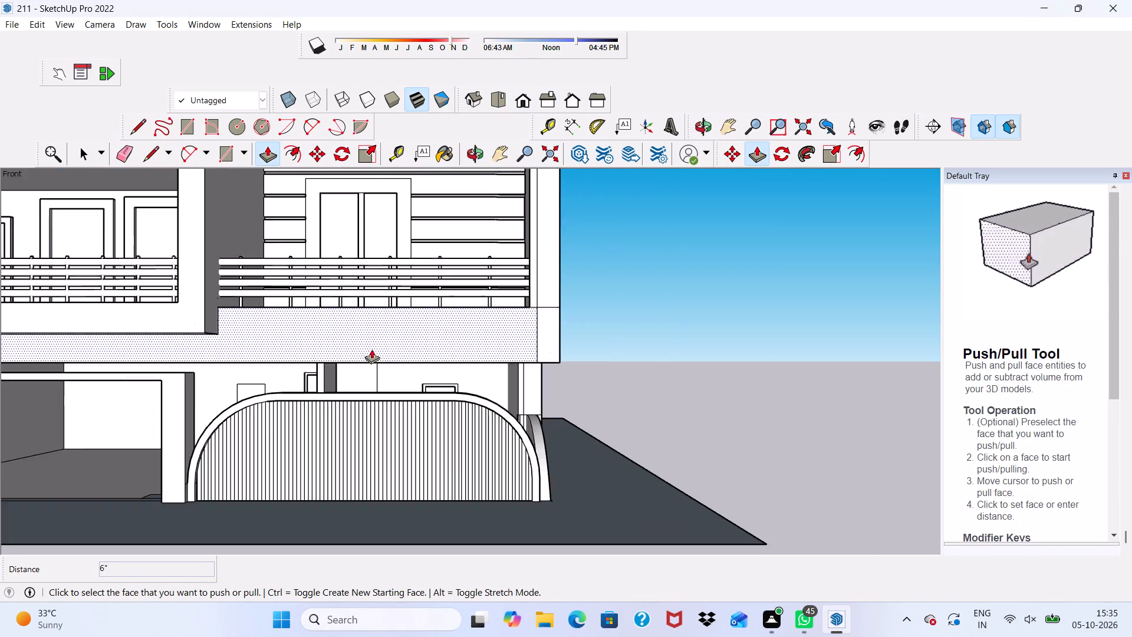
scroll(371, 349, "down", 4)
middle_click_drag(286, 386, 537, 400)
scroll(413, 463, "up", 4)
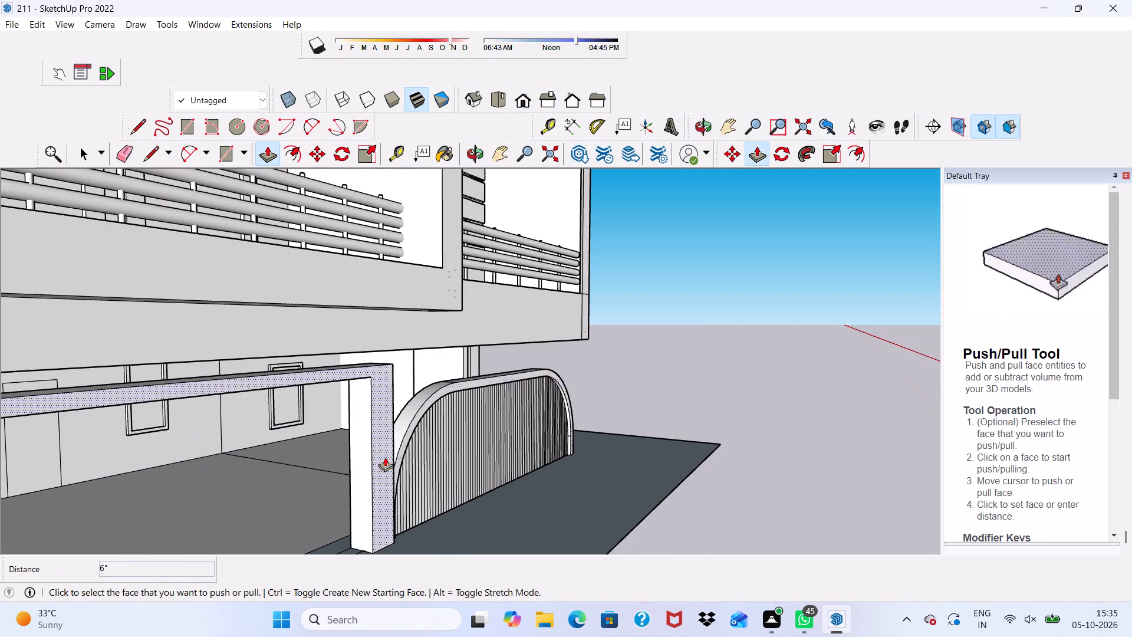
middle_click_drag(271, 454, 358, 452)
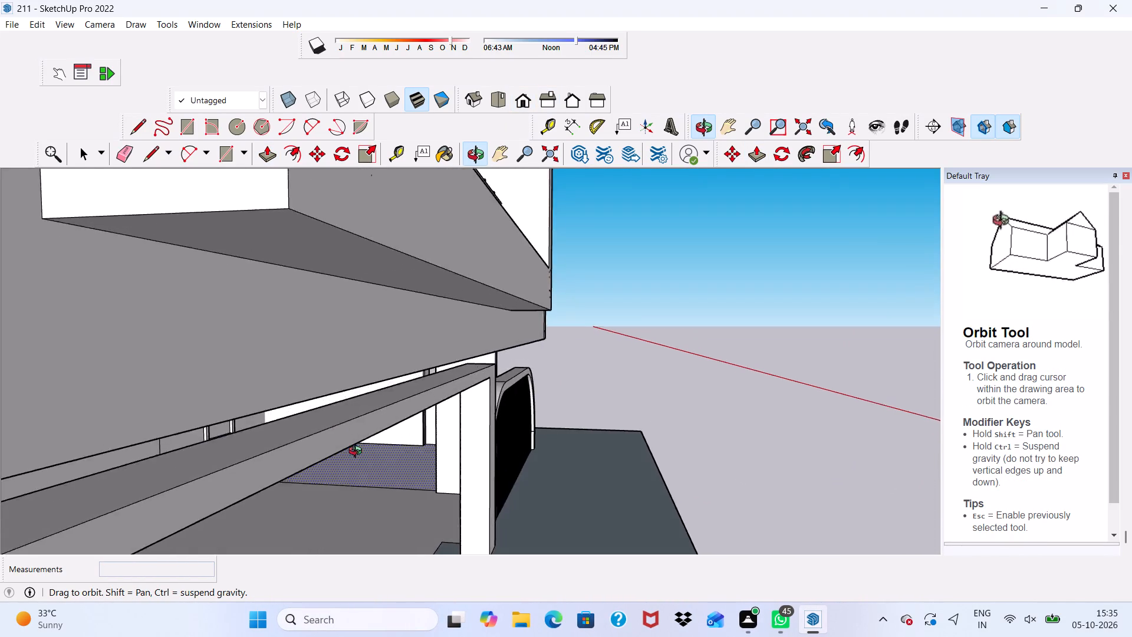
middle_click_drag(358, 452, 341, 436)
scroll(325, 443, "up", 4)
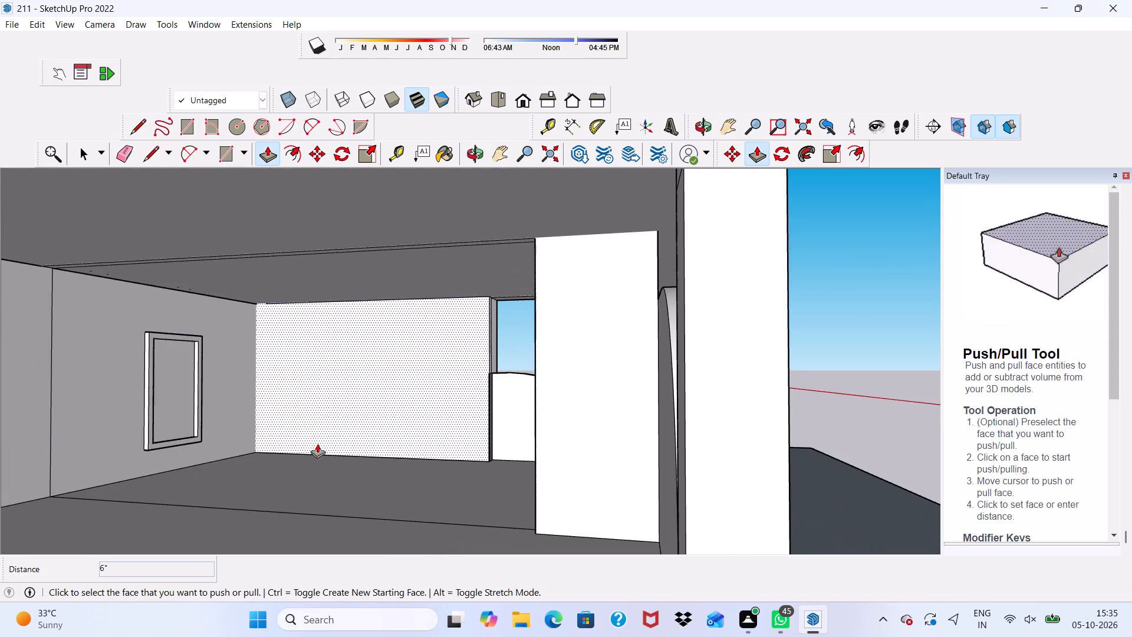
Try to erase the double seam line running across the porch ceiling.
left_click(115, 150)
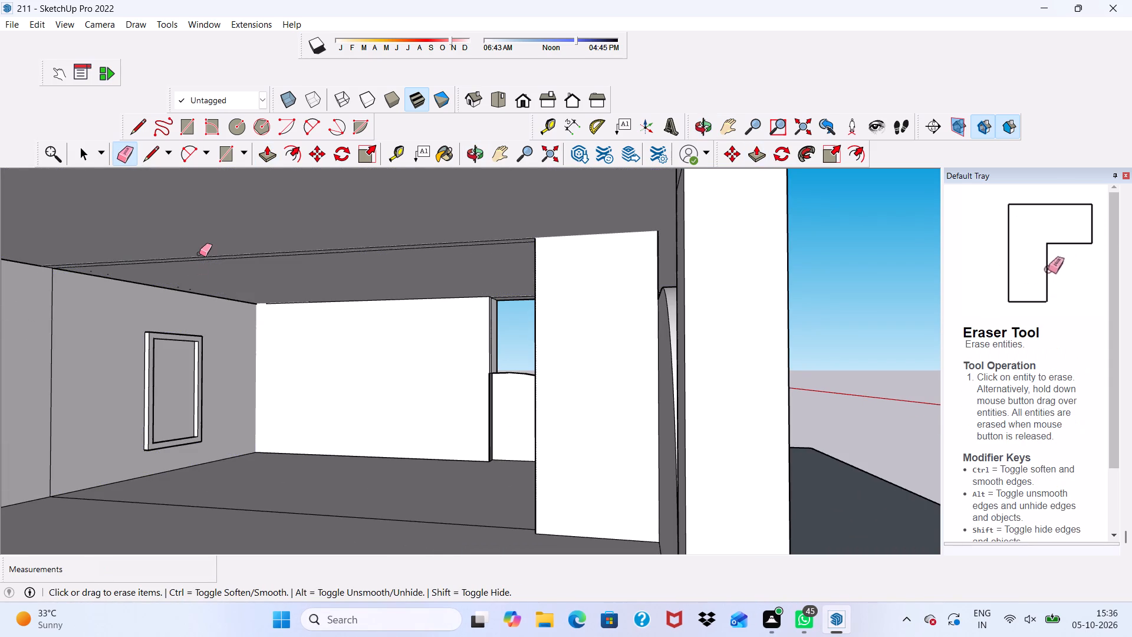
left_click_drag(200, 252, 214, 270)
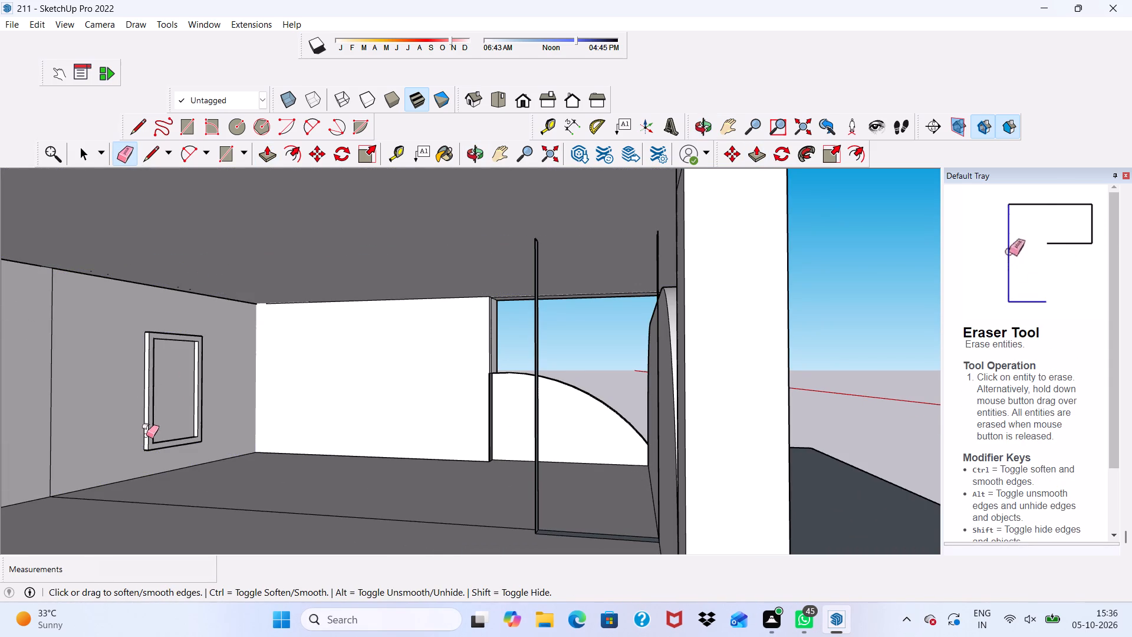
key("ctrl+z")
Erase the leftover seam line running across the porch floor.
scroll(177, 457, "down", 1)
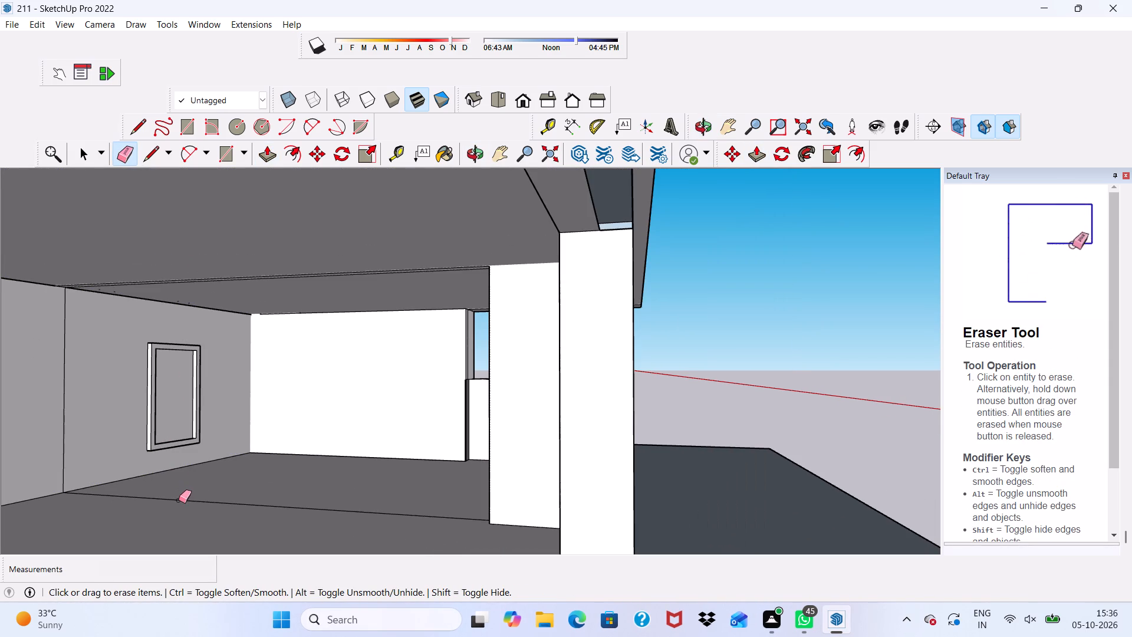
left_click(179, 500)
Examine the porch interior, the house front and the underside of the front beam near the arched wall's pillar.
scroll(175, 491, "down", 3)
middle_click_drag(175, 491, 311, 486)
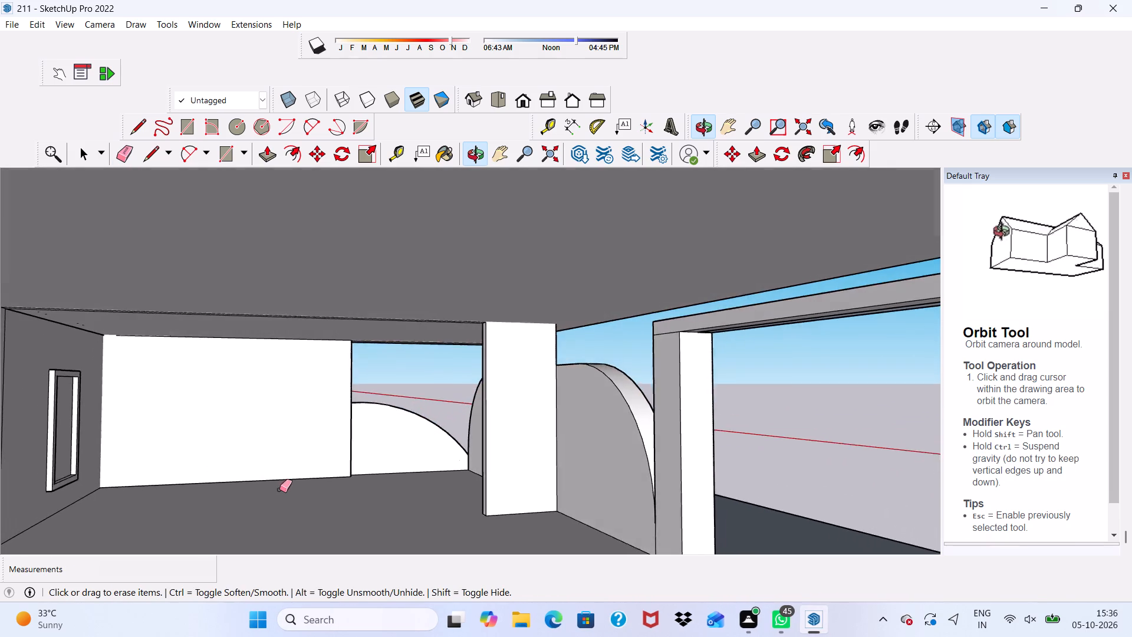
scroll(140, 435, "up", 3)
scroll(34, 379, "down", 1)
scroll(55, 393, "up", 1)
scroll(75, 402, "down", 1)
scroll(110, 412, "up", 1)
scroll(159, 423, "down", 7)
scroll(225, 475, "up", 3)
middle_click_drag(226, 477, 203, 474)
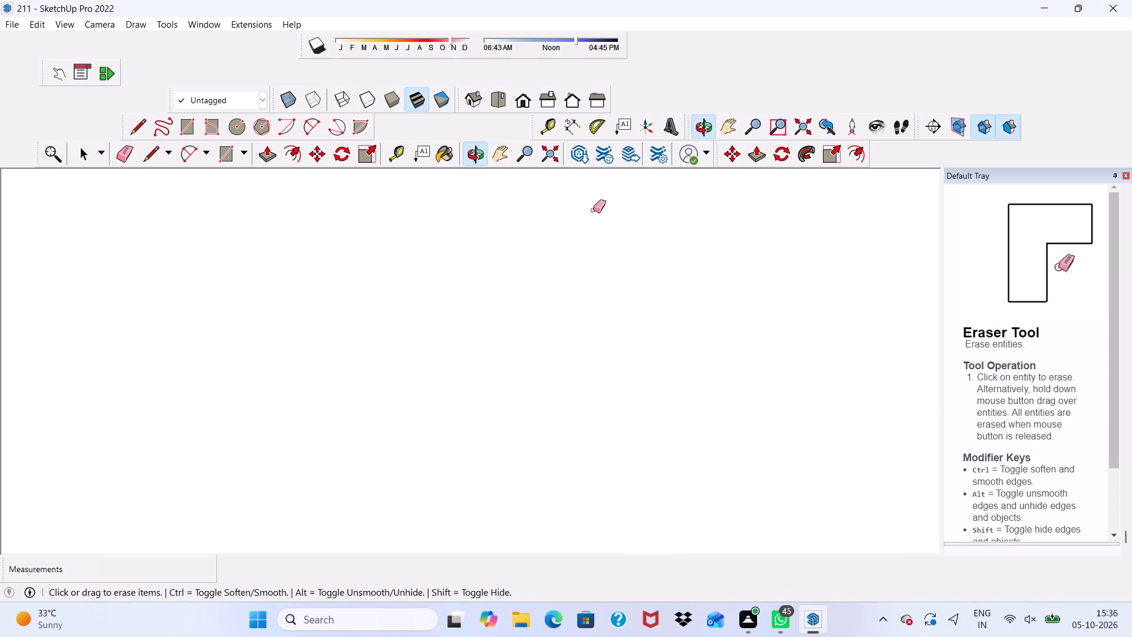
left_click(524, 104)
scroll(448, 283, "down", 7)
middle_click_drag(373, 420, 392, 418)
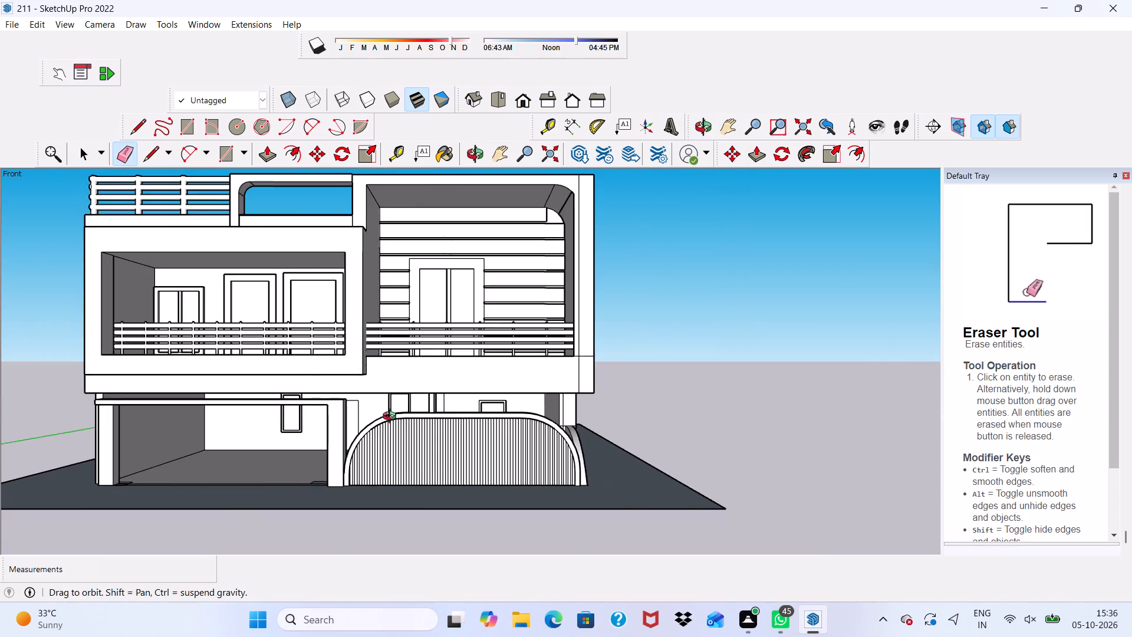
middle_click_drag(392, 418, 564, 390)
scroll(370, 464, "up", 8)
left_click_drag(318, 398, 327, 392)
scroll(308, 395, "down", 6)
middle_click_drag(298, 409, 266, 317)
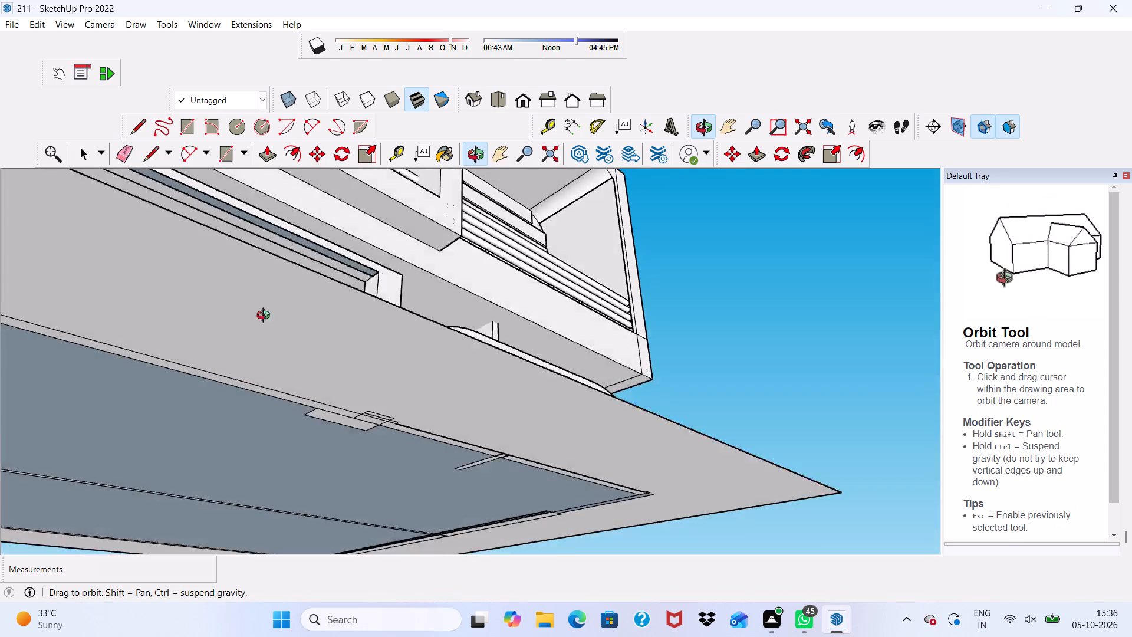
middle_click_drag(266, 317, 268, 352)
scroll(321, 279, "up", 13)
left_click_drag(340, 324, 343, 323)
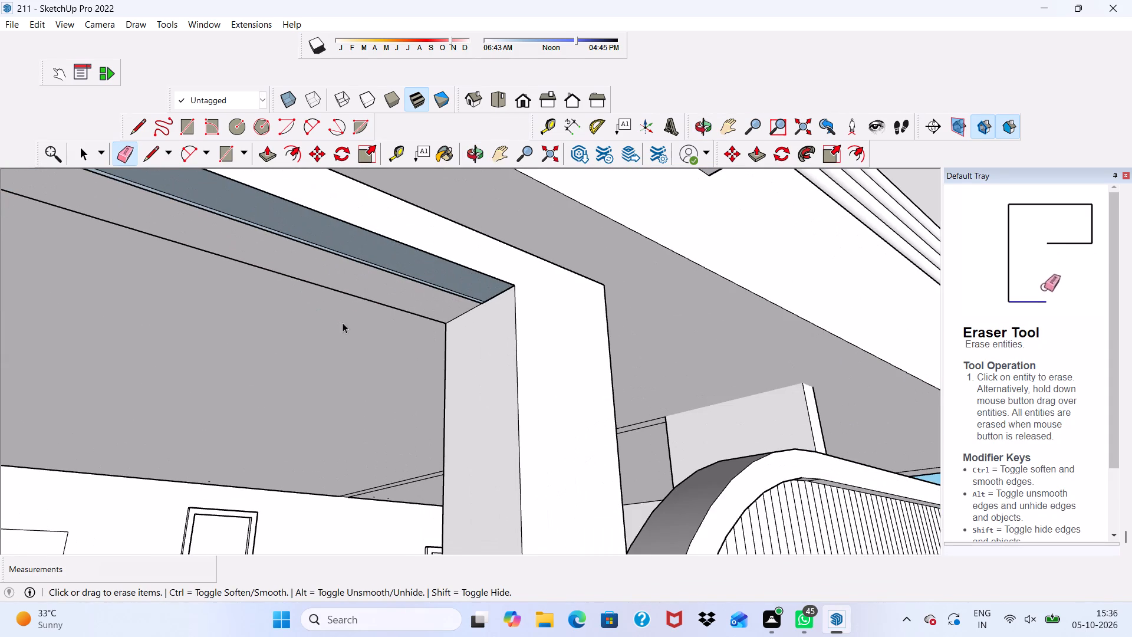
Push/Pull the recessed face under the front beam 6", beside the pillar next to the arched wall.
key("space")
left_click_drag(343, 323, 351, 313)
left_click(374, 258)
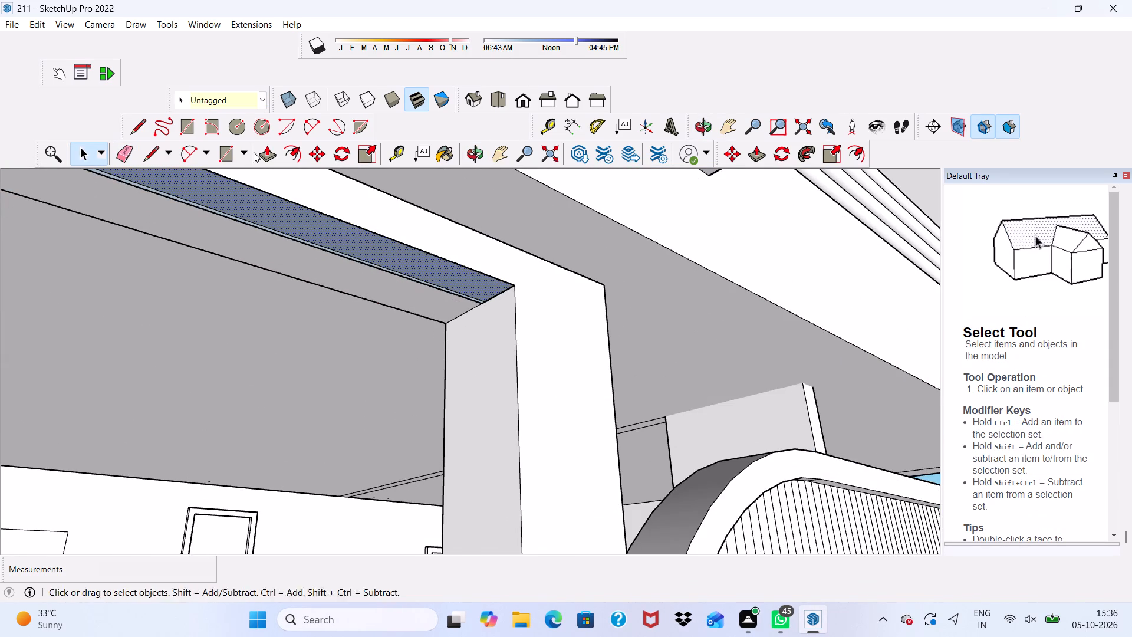
left_click(263, 155)
left_click(292, 211)
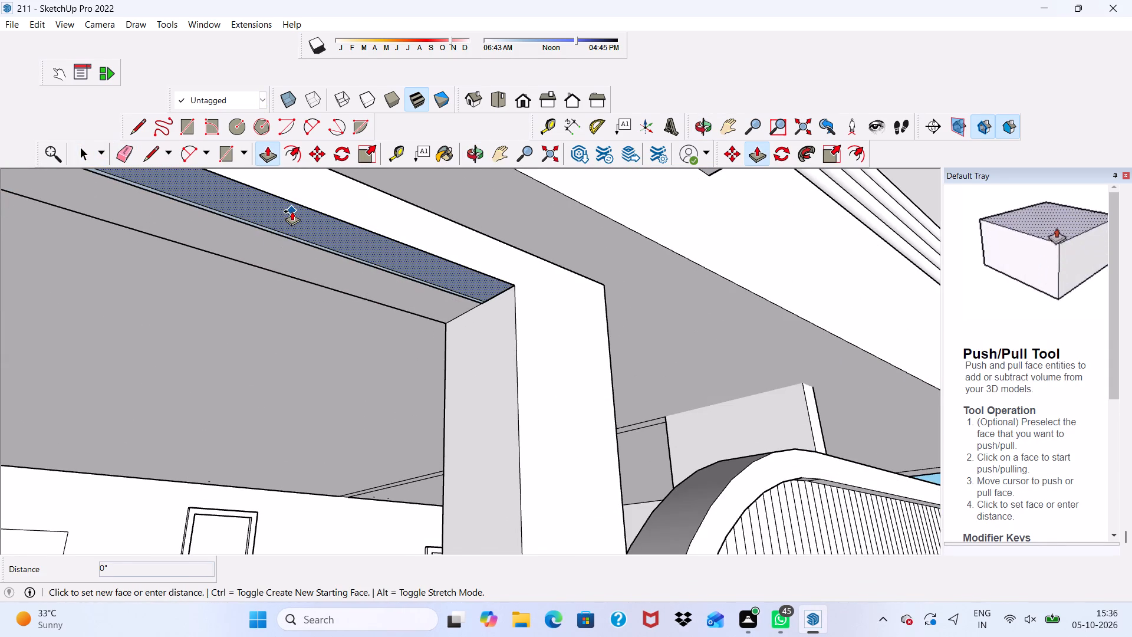
left_click(281, 245)
scroll(243, 229, "down", 4)
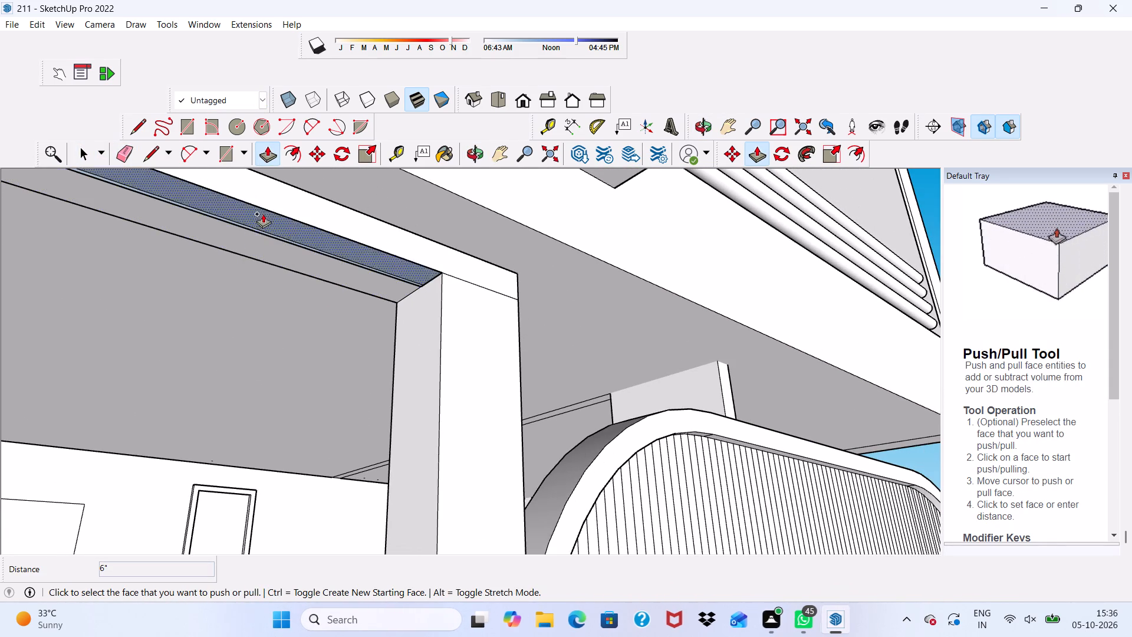
left_click(263, 212)
left_click(248, 241)
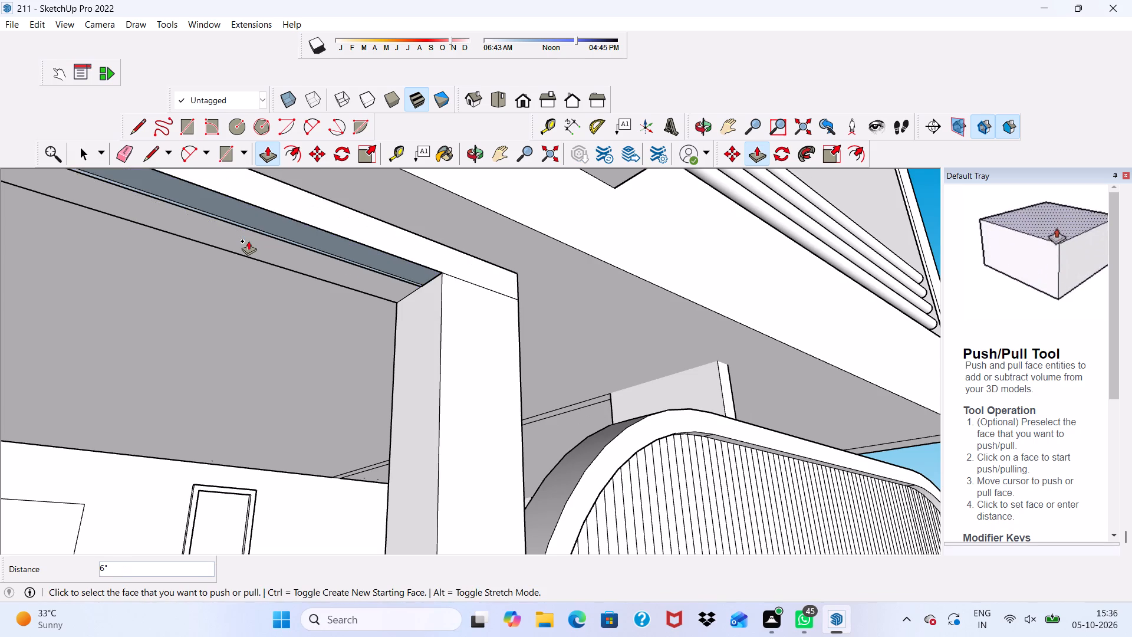
Push/Pull the beam's exposed inner side face 1' 4" to fill the recess along its underside.
scroll(255, 214, "up", 2)
scroll(255, 214, "down", 1)
scroll(255, 214, "up", 3)
middle_click_drag(253, 212, 264, 239)
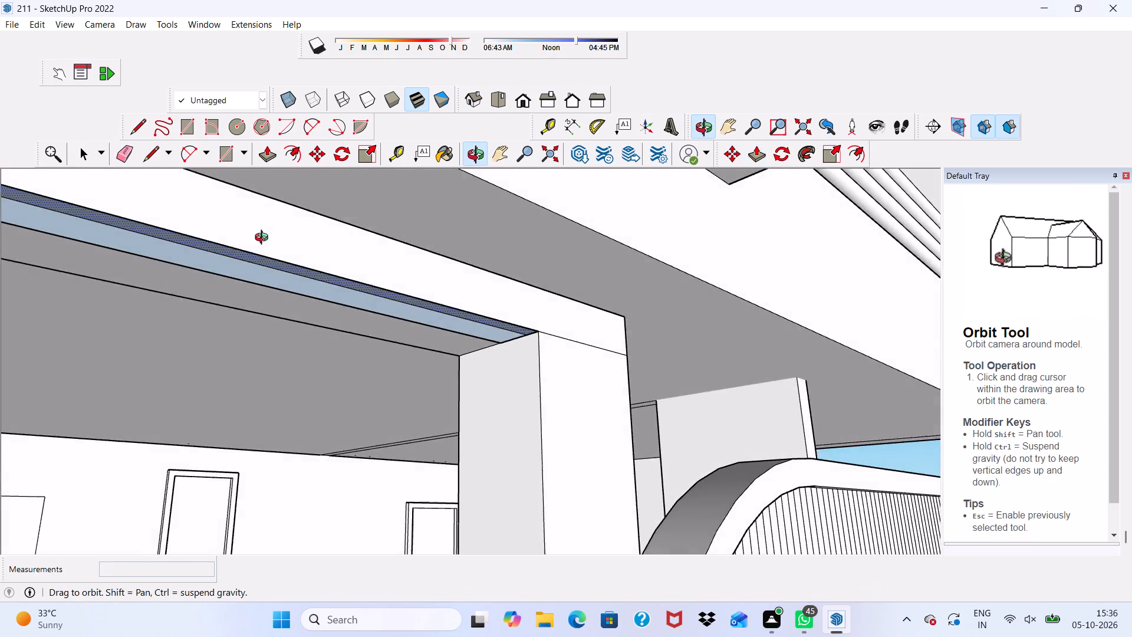
middle_click_drag(264, 239, 276, 269)
scroll(225, 347, "up", 7)
left_click(205, 331)
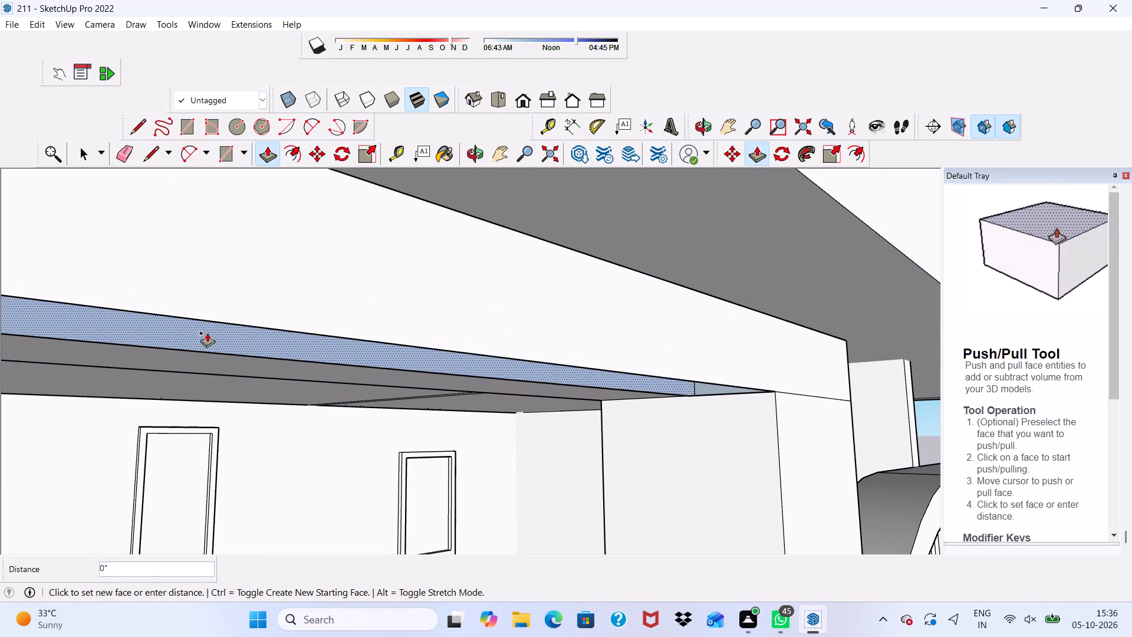
left_click(258, 306)
scroll(331, 342, "down", 1)
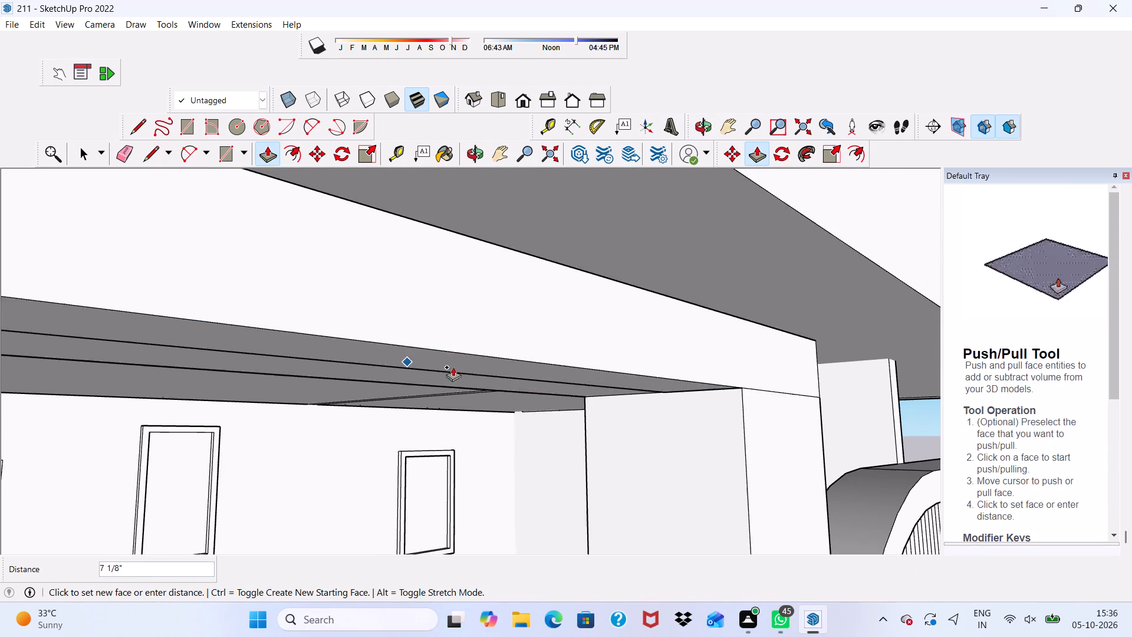
scroll(476, 349, "down", 7)
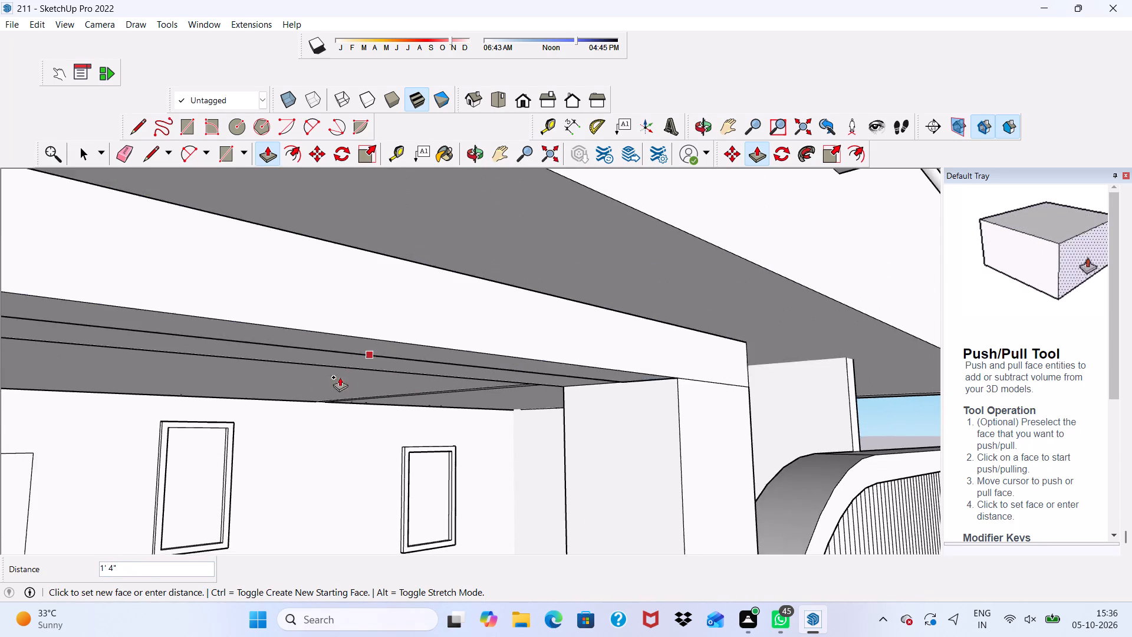
scroll(340, 377, "down", 2)
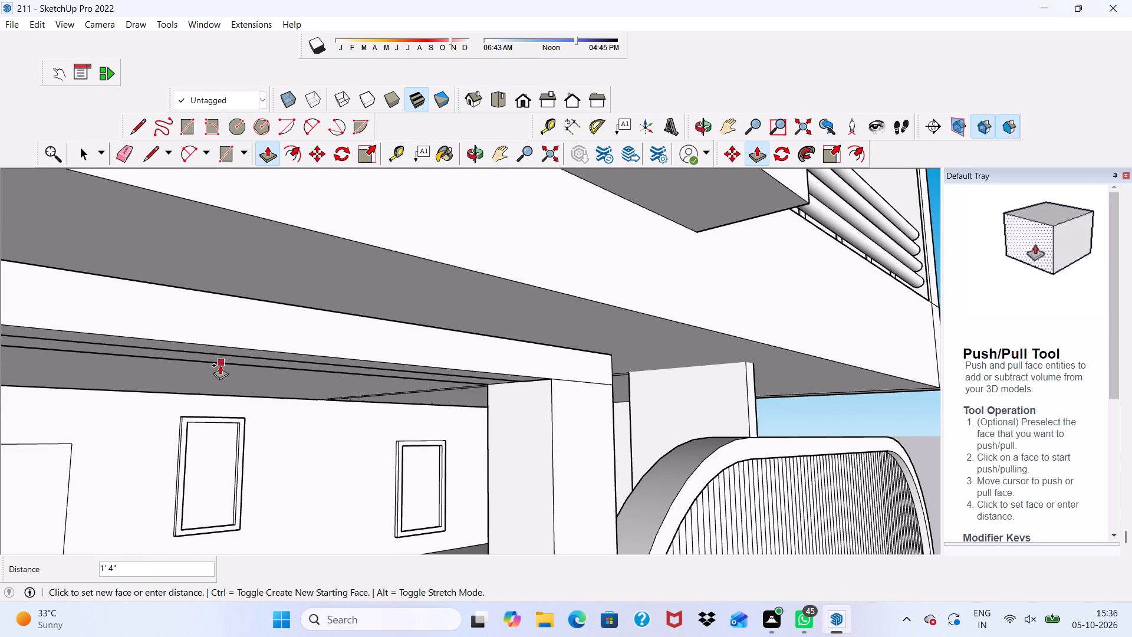
scroll(219, 362, "down", 1)
left_click(219, 362)
Erase the lengthwise seam line on the beam's underside, keeping the beam's back edge.
middle_click_drag(246, 320, 313, 276)
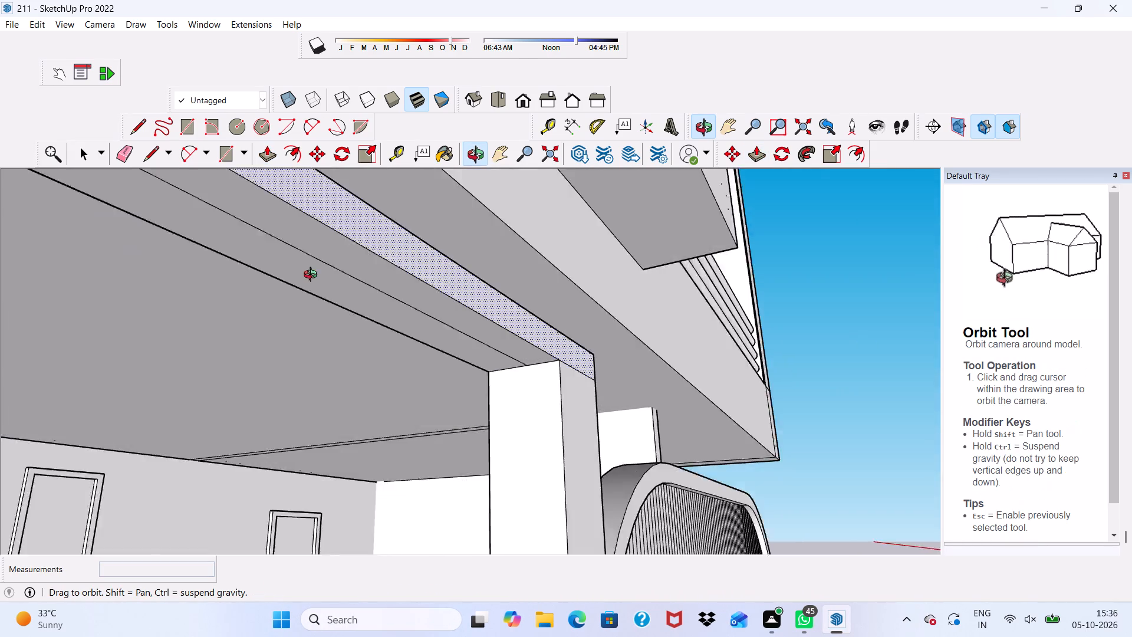
middle_click_drag(313, 276, 255, 335)
key("space")
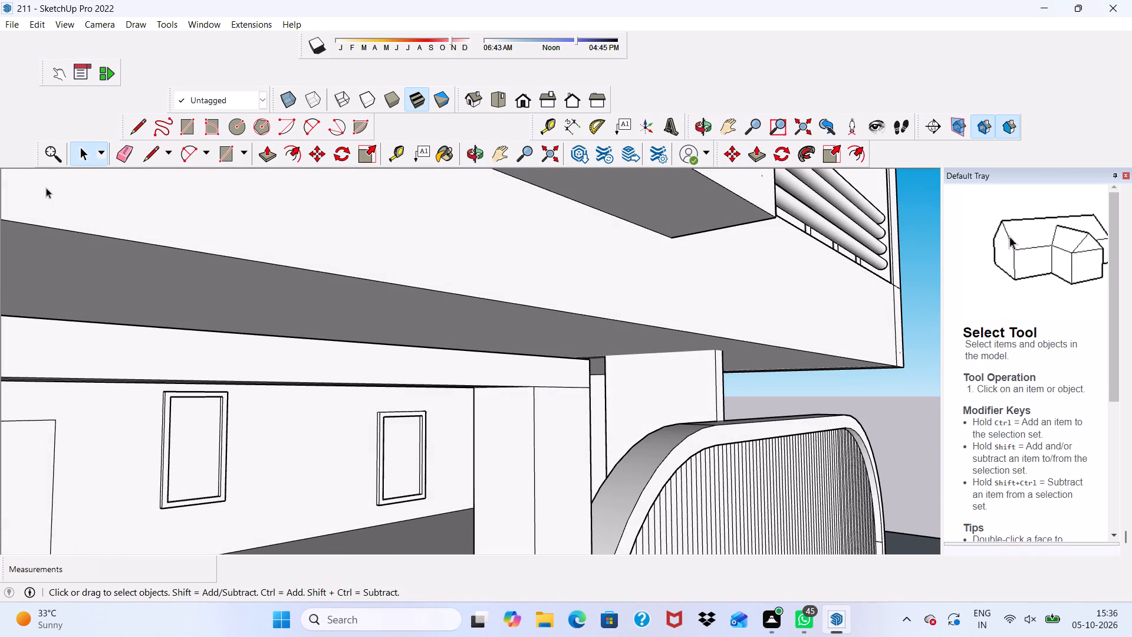
left_click(127, 150)
middle_click_drag(187, 324, 233, 261)
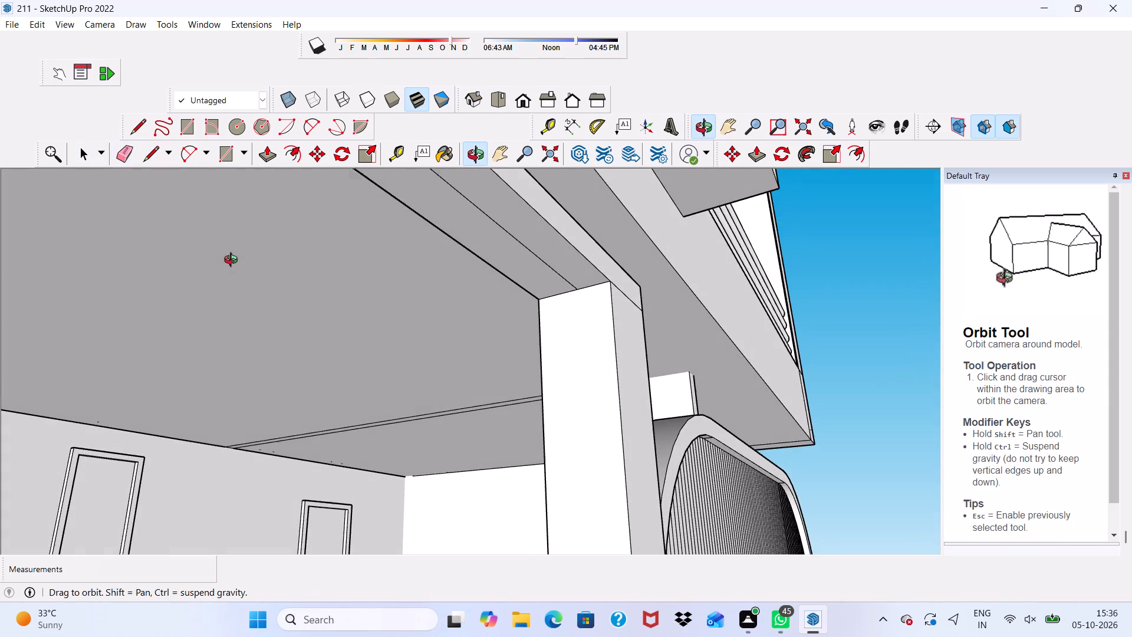
middle_click_drag(233, 261, 233, 261)
left_click_drag(478, 197, 440, 244)
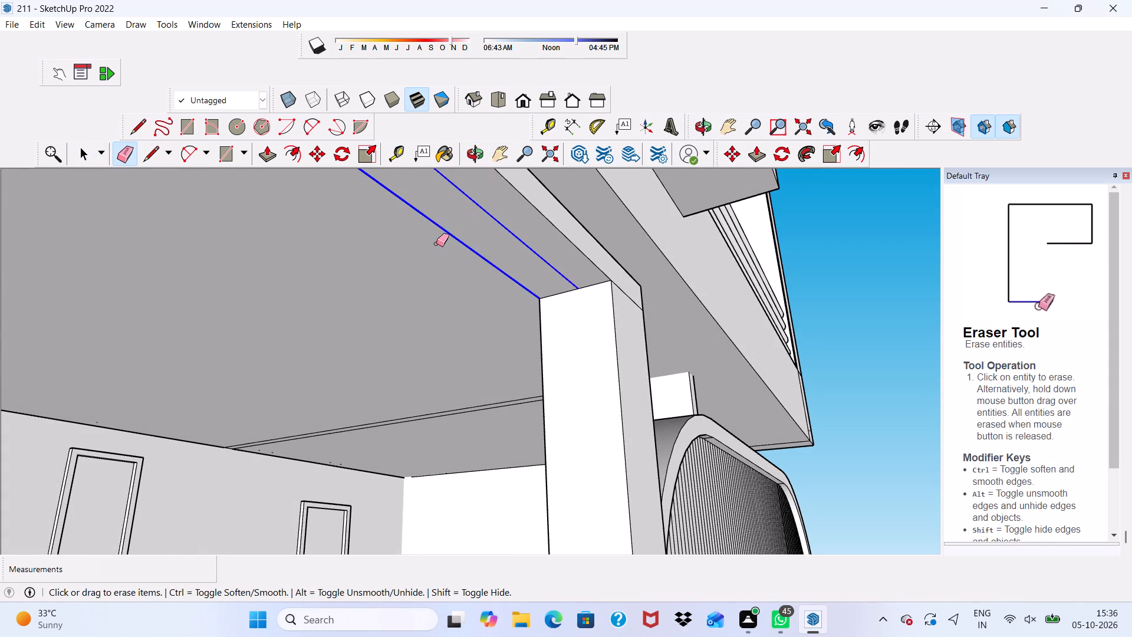
scroll(323, 250, "down", 3)
scroll(317, 263, "up", 1)
key("ctrl+z")
scroll(432, 219, "up", 1)
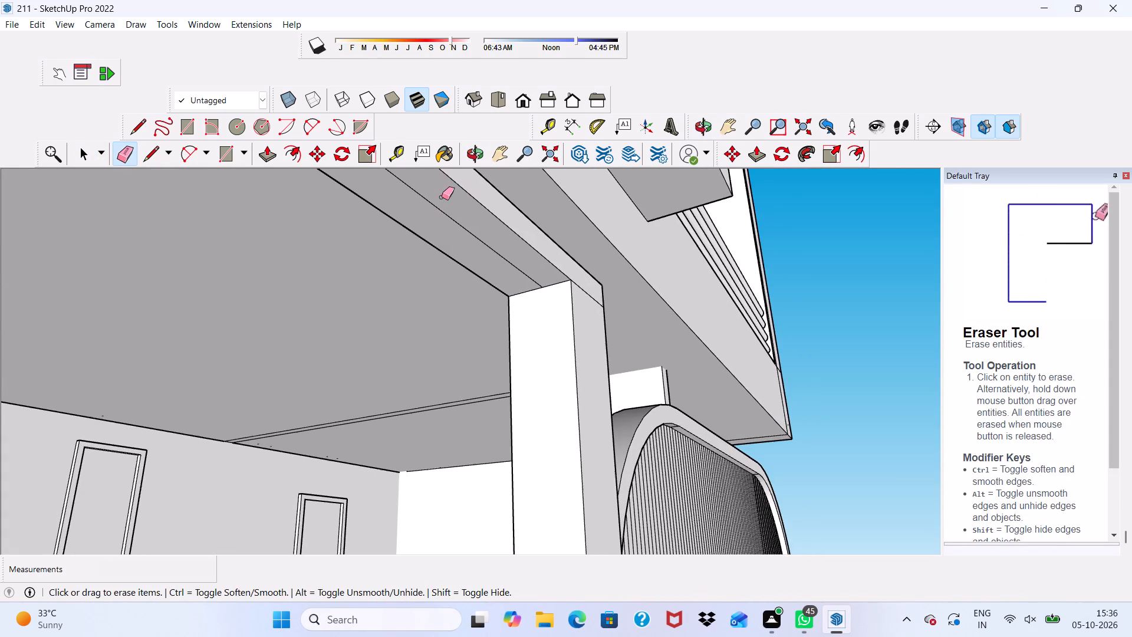
left_click_drag(437, 201, 432, 211)
Erase the seam line on the front where the beam meets the pillar beside the arched wall.
scroll(270, 265, "down", 4)
middle_click_drag(267, 285, 176, 353)
scroll(305, 383, "up", 3)
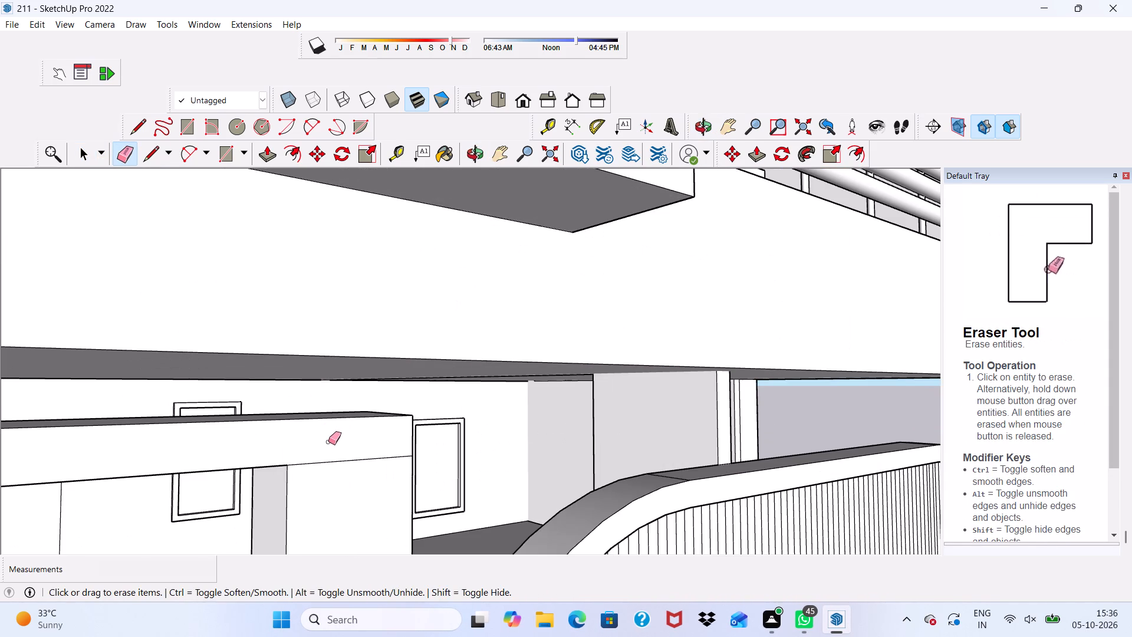
left_click_drag(330, 453, 340, 476)
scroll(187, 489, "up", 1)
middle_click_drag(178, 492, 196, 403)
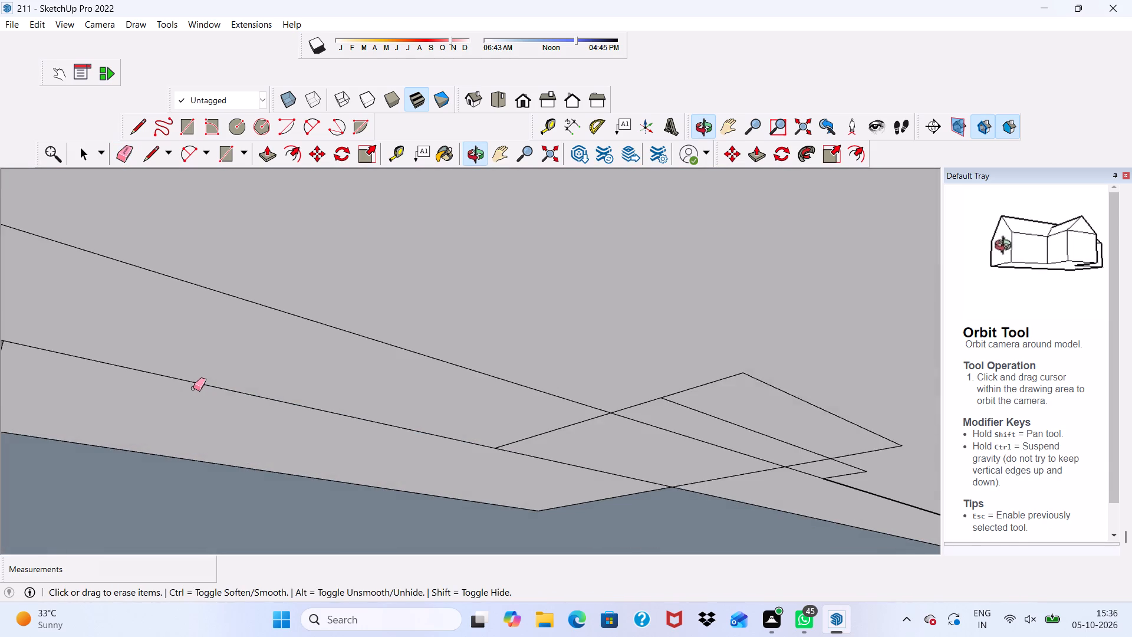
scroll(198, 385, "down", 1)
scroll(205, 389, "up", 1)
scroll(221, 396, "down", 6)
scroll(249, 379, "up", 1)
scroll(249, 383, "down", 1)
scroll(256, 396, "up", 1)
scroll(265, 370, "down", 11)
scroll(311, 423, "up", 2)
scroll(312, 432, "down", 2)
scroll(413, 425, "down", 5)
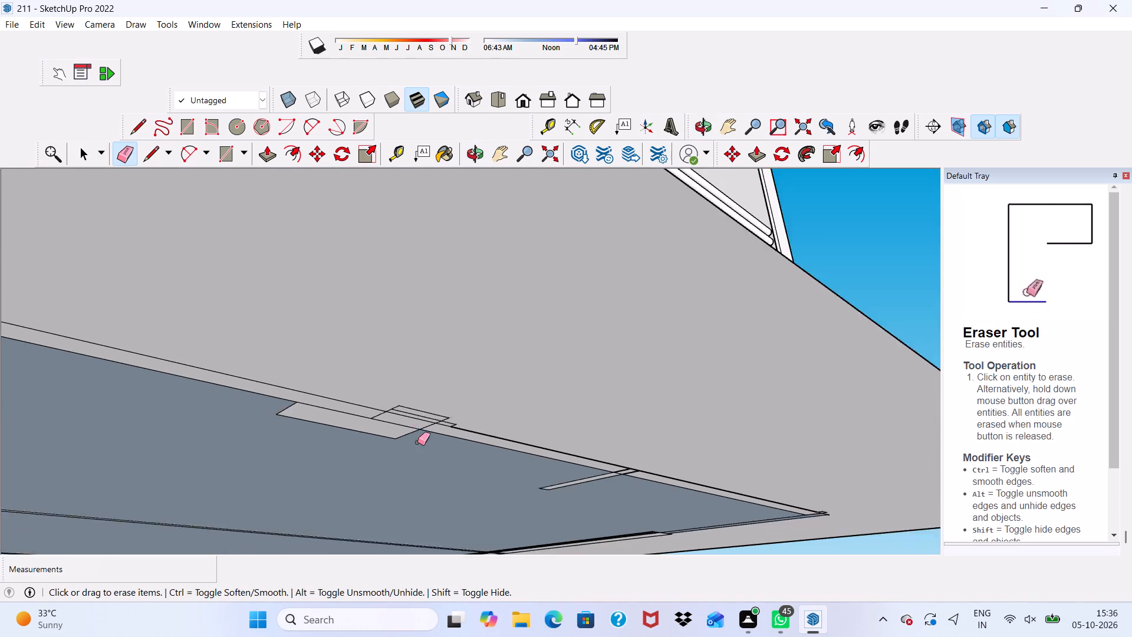
Inspect the cleaned-up pillar-and-beam frame and the arched strip-panel wall from several angles across the front.
scroll(384, 415, "up", 1)
scroll(383, 416, "down", 8)
scroll(337, 438, "up", 1)
scroll(337, 441, "down", 11)
middle_click_drag(330, 466, 289, 528)
scroll(301, 459, "up", 4)
middle_click_drag(294, 370, 358, 415)
scroll(350, 423, "up", 4)
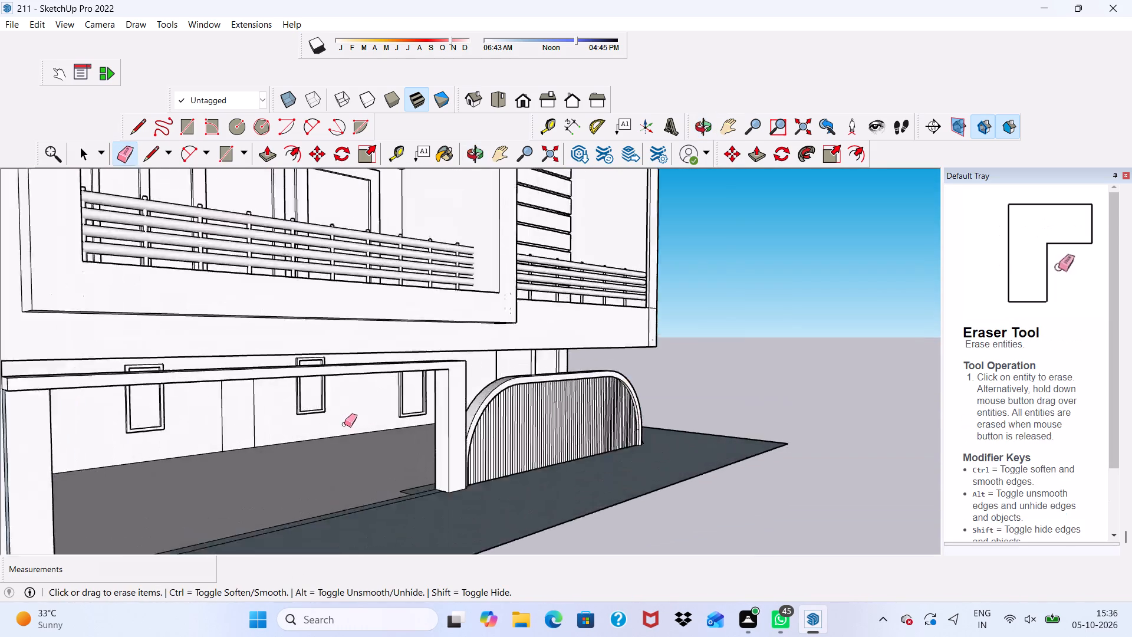
scroll(324, 438, "up", 2)
key("space")
scroll(187, 396, "up", 2)
scroll(187, 396, "down", 1)
middle_click_drag(185, 399, 107, 361)
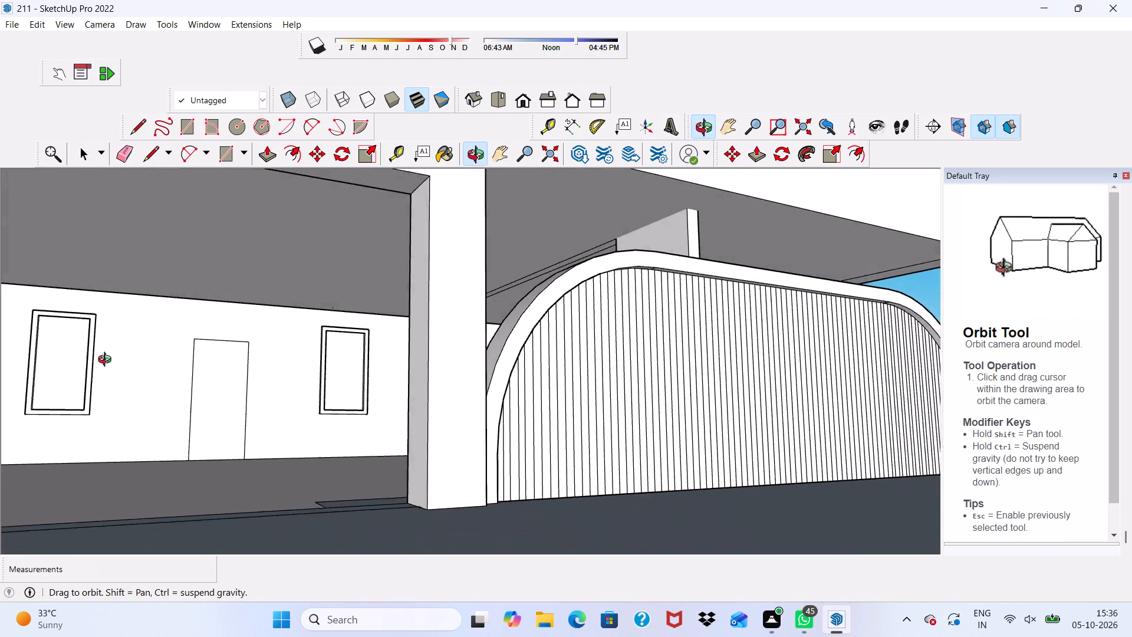
middle_click_drag(107, 361, 64, 388)
middle_click(64, 388)
middle_click(65, 388)
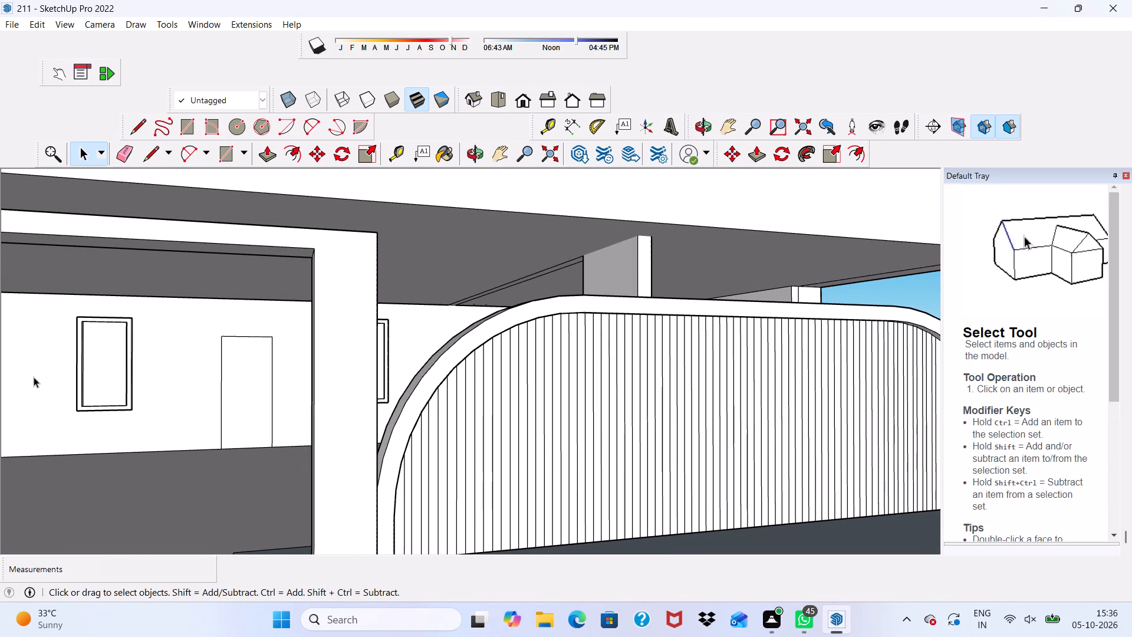
scroll(32, 377, "down", 3)
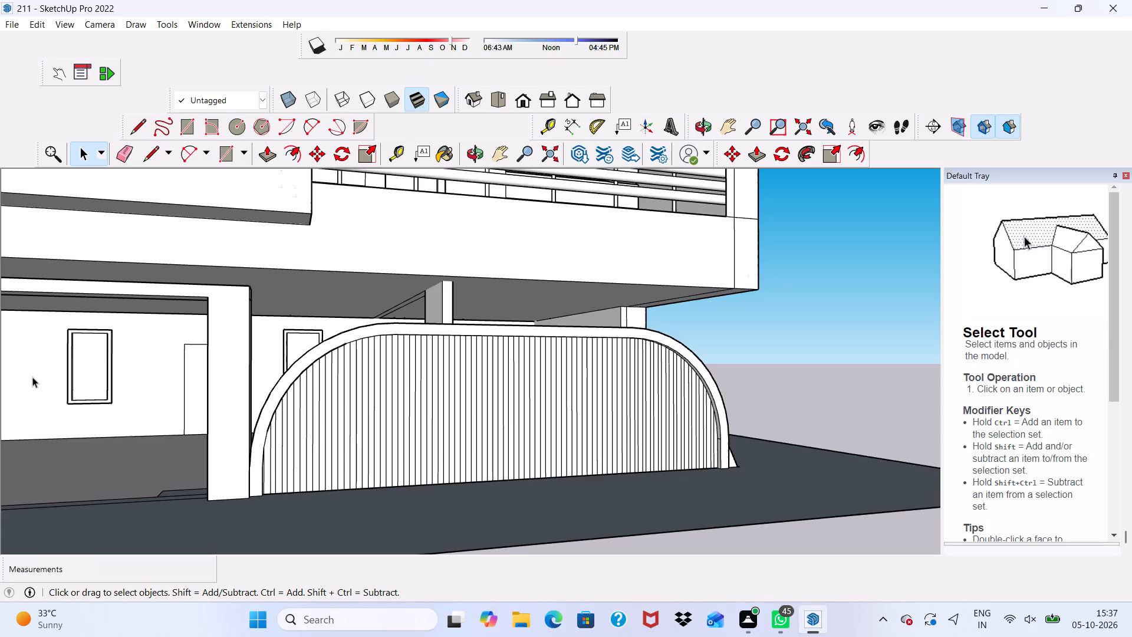
scroll(53, 288, "down", 6)
middle_click_drag(289, 317, 207, 329)
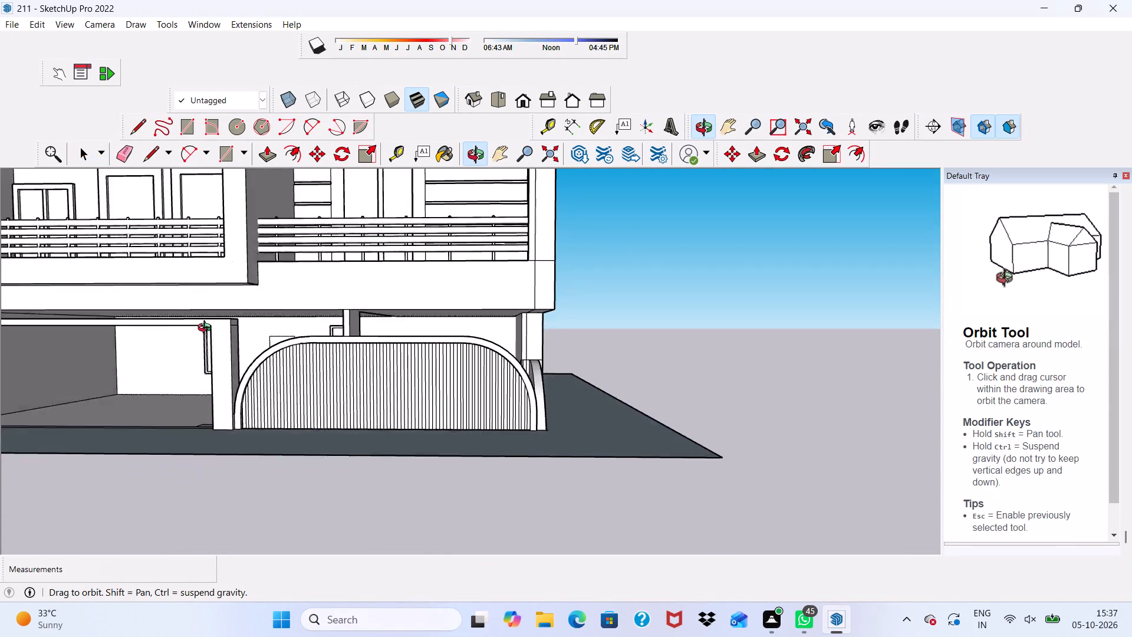
middle_click_drag(207, 329, 143, 329)
Push/Pull the door rectangle on the ground-floor wall behind the front frame outward 3".
scroll(152, 321, "up", 3)
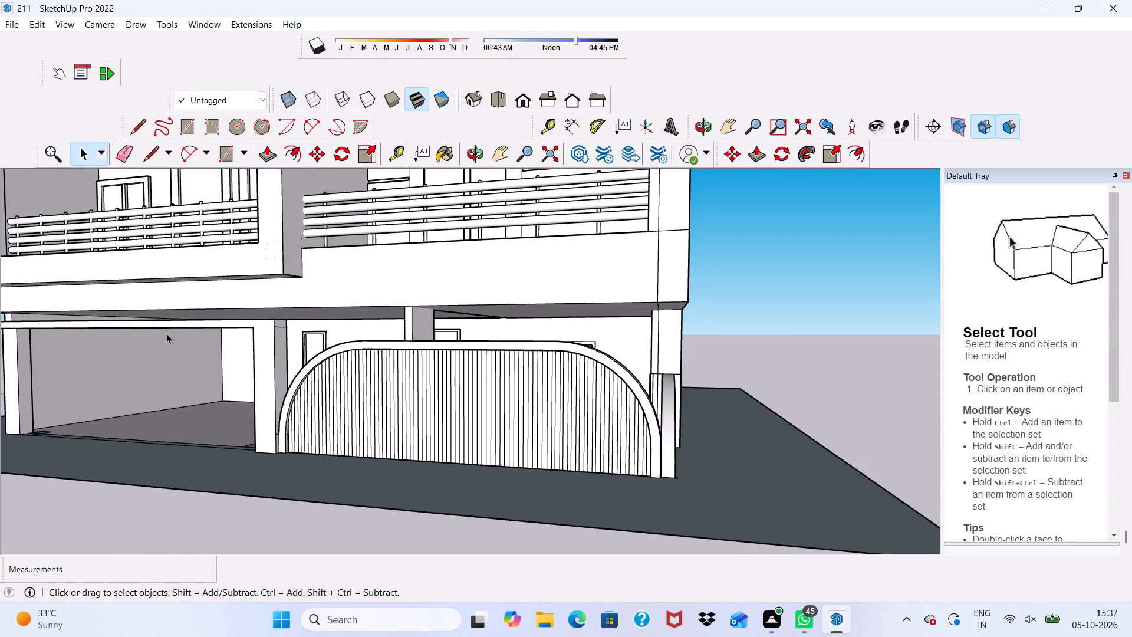
middle_click_drag(167, 333, 288, 336)
scroll(243, 357, "up", 4)
scroll(342, 350, "up", 2)
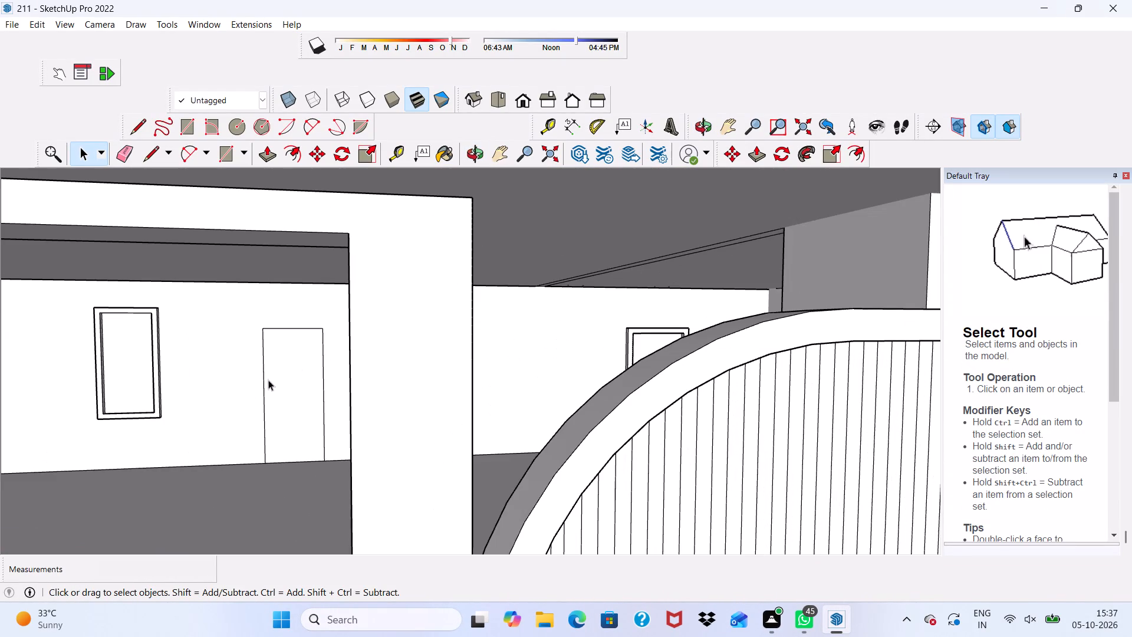
left_click(295, 380)
left_click(272, 151)
scroll(277, 329, "up", 2)
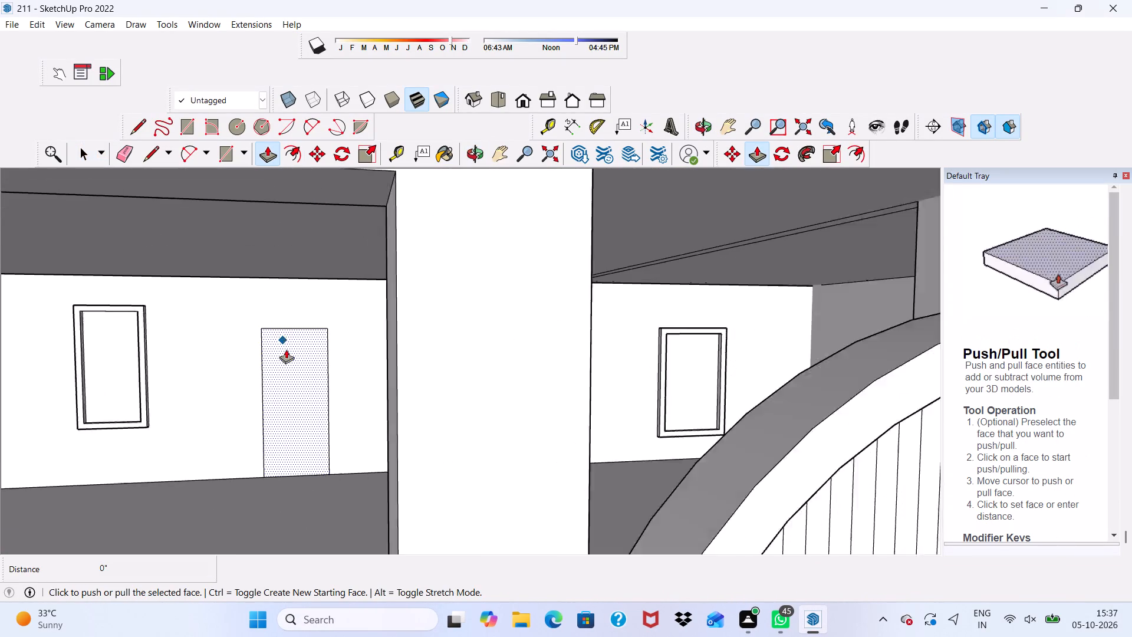
left_click(291, 358)
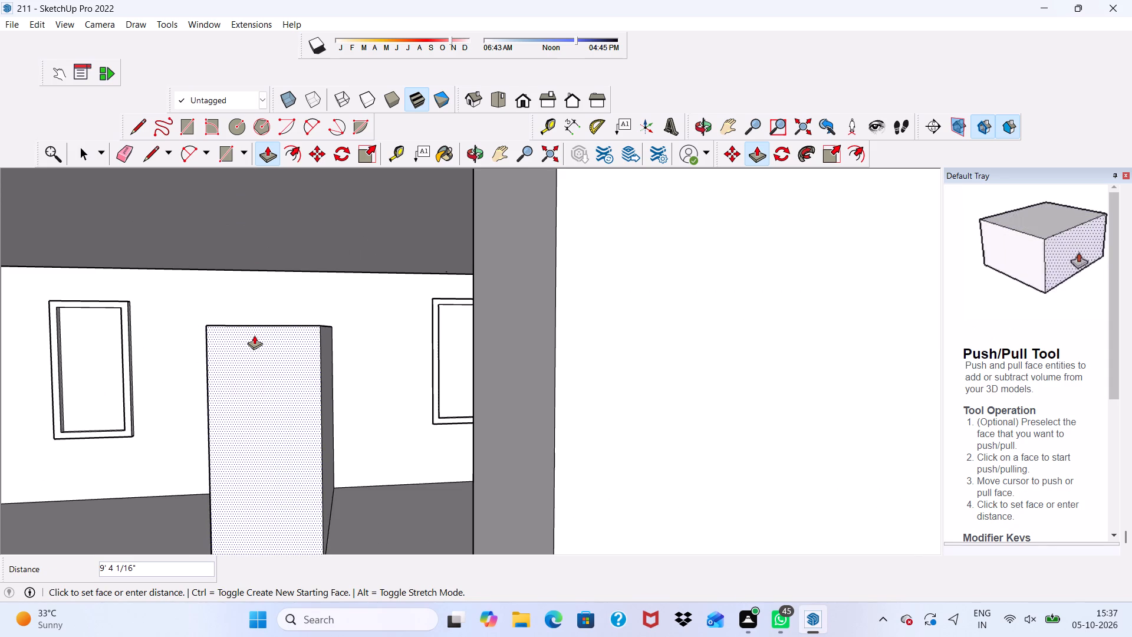
key("period")
key("shift+quotedbl")
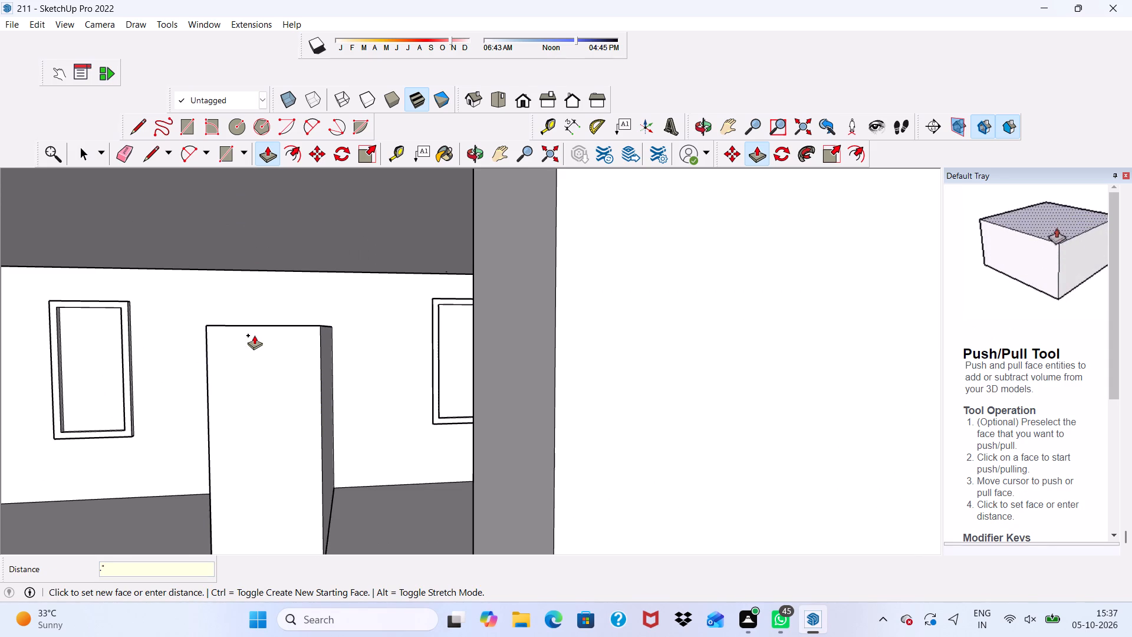
key("Return")
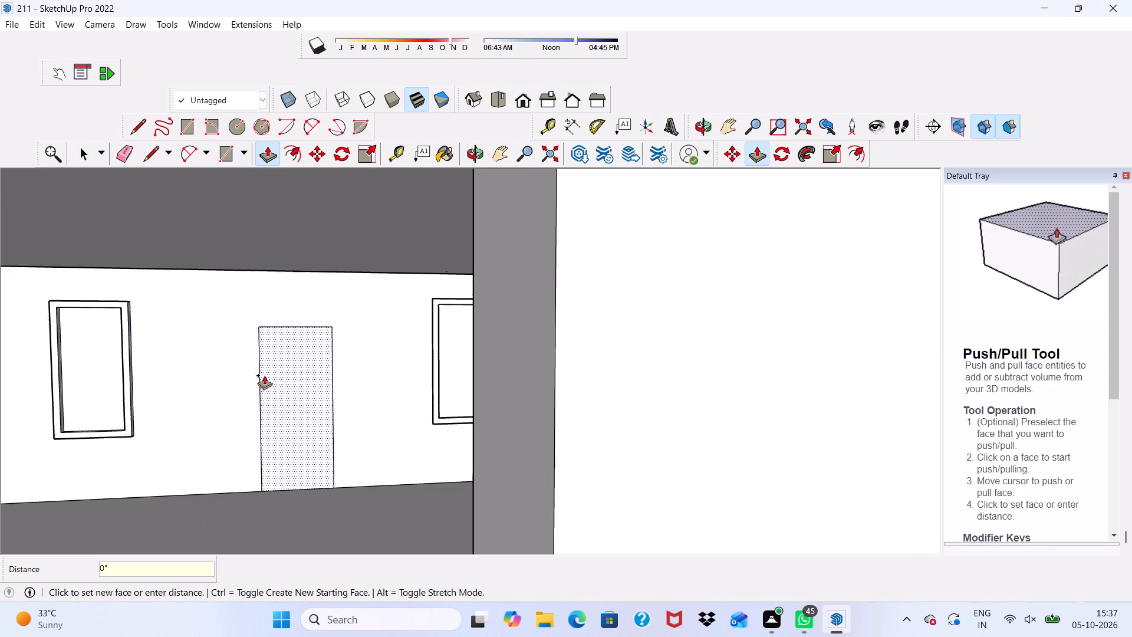
left_click(271, 387)
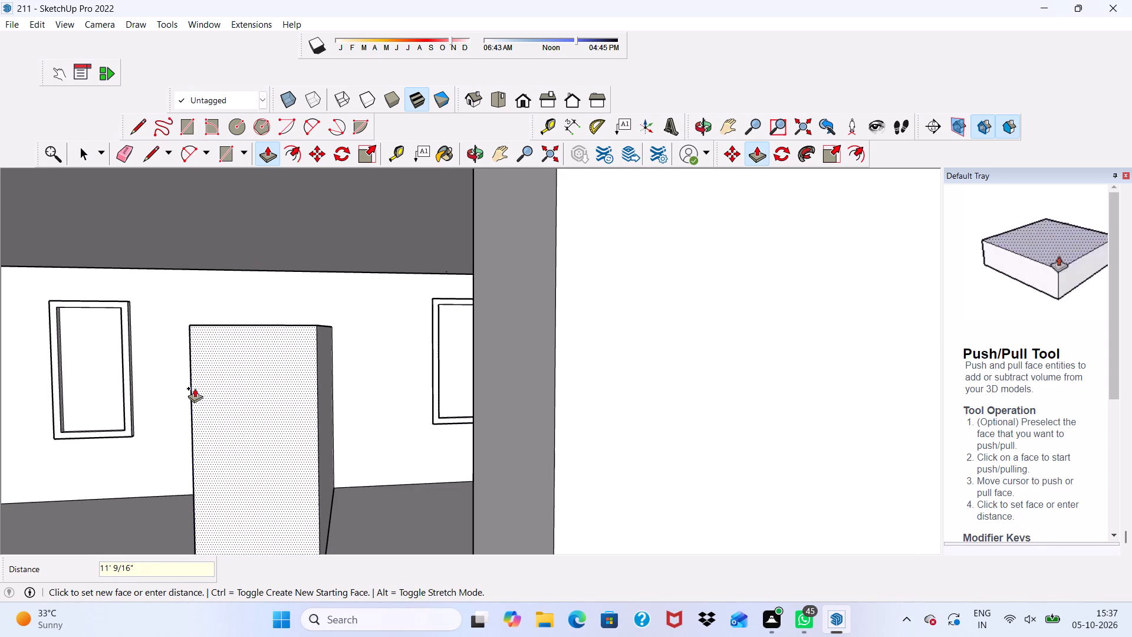
type("3\"")
key("Return")
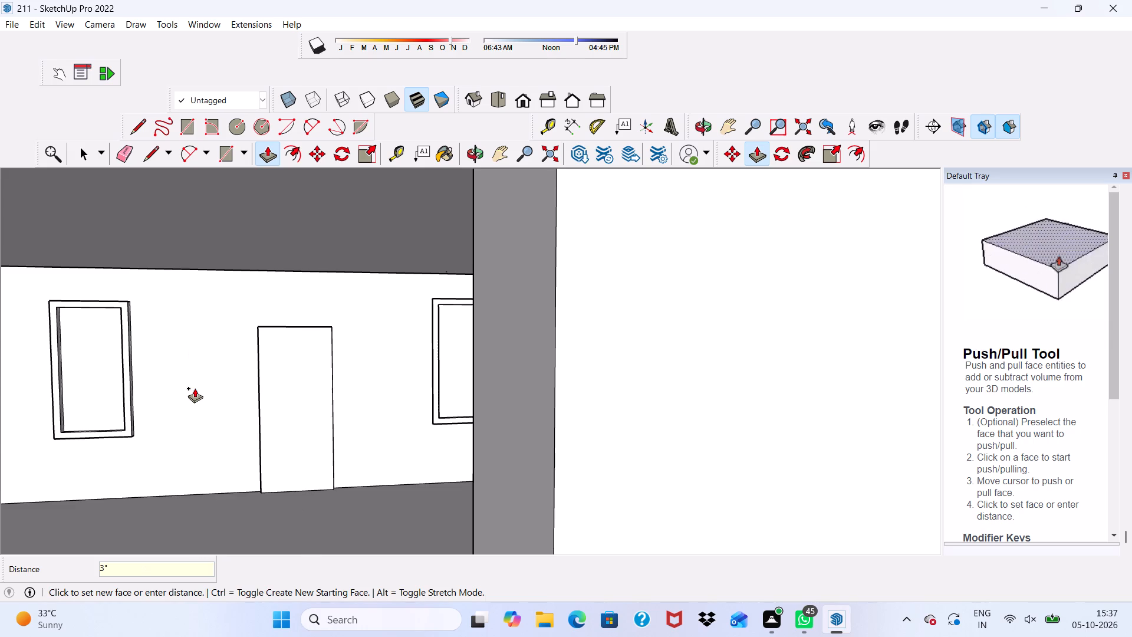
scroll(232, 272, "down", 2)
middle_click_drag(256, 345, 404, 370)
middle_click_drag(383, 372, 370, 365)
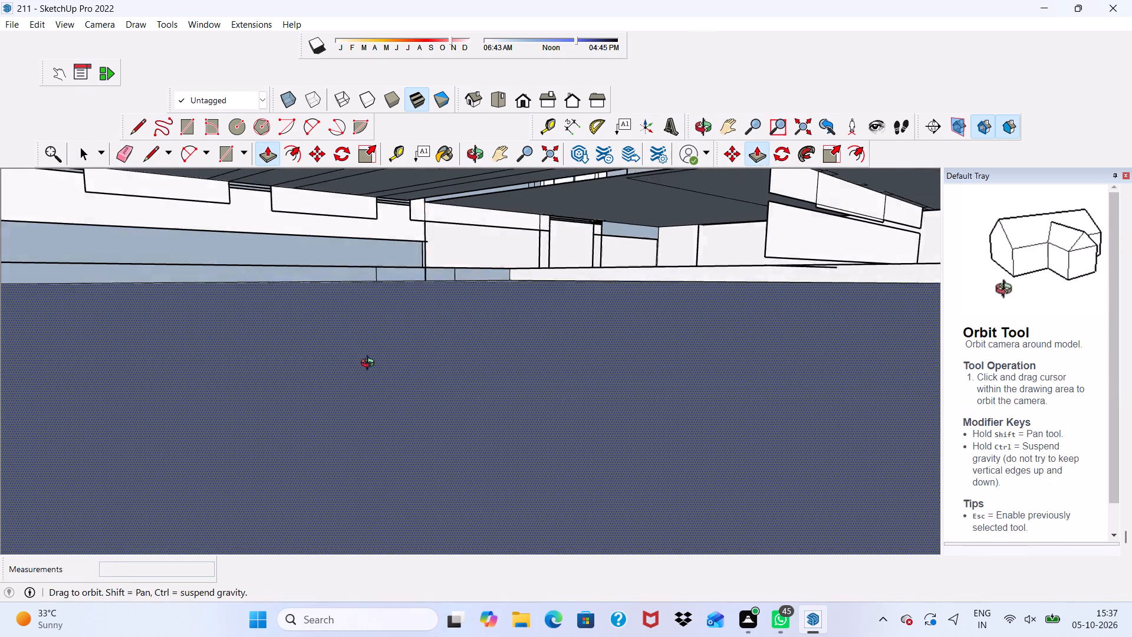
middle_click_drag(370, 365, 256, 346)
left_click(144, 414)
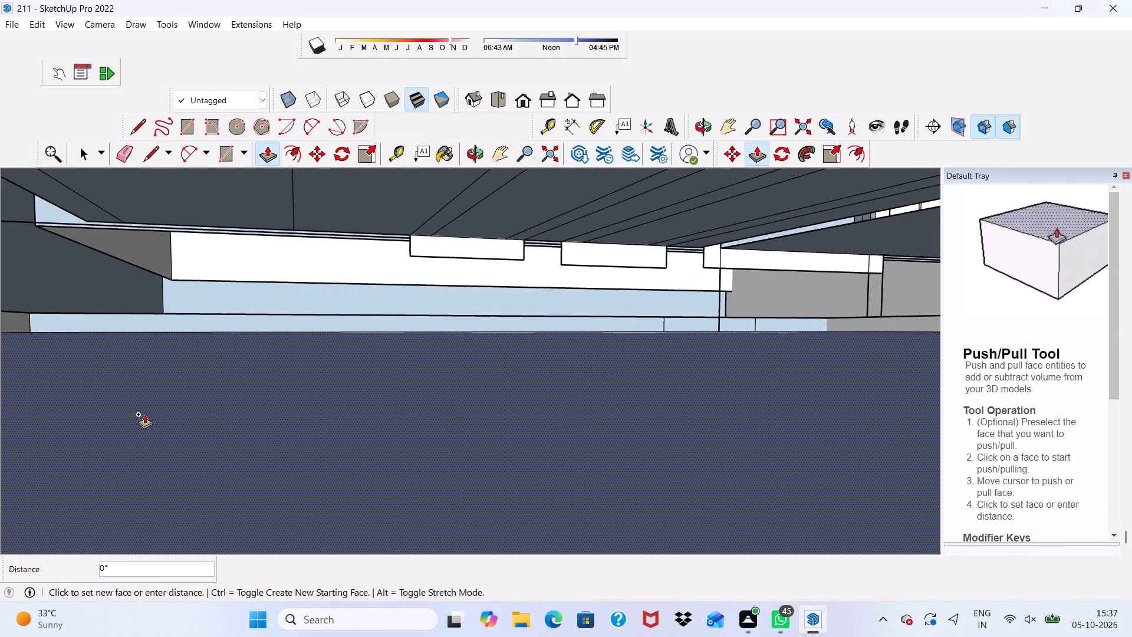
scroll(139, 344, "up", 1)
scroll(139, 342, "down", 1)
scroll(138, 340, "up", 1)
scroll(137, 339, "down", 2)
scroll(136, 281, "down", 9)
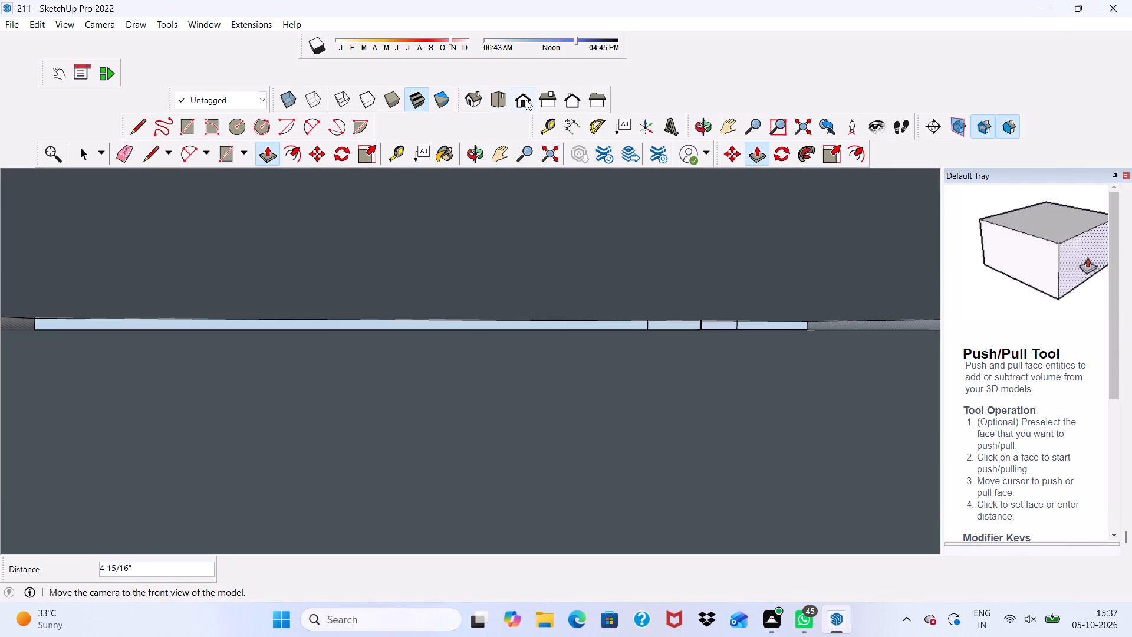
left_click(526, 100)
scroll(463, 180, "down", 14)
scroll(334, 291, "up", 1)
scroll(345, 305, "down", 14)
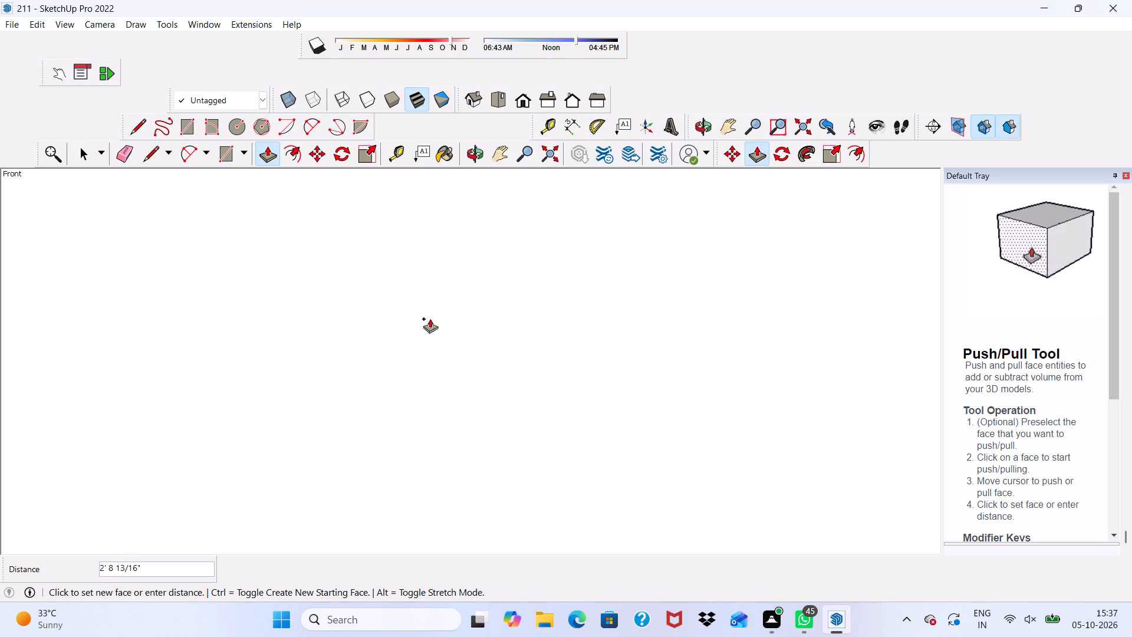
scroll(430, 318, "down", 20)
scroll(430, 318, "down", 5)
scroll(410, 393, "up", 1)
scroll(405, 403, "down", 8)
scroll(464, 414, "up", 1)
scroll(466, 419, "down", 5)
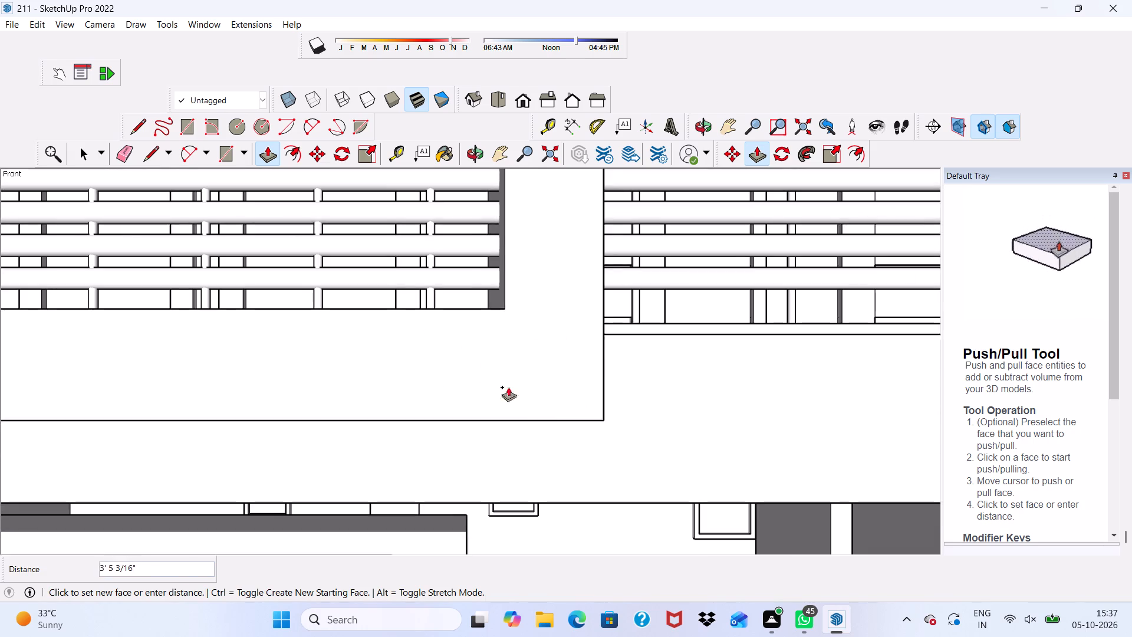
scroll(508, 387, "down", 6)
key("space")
Draw a circle of about 6 1/2" radius on the ground-floor door, at mid-height near its left edge, for a knob.
scroll(493, 403, "up", 1)
scroll(455, 493, "down", 1)
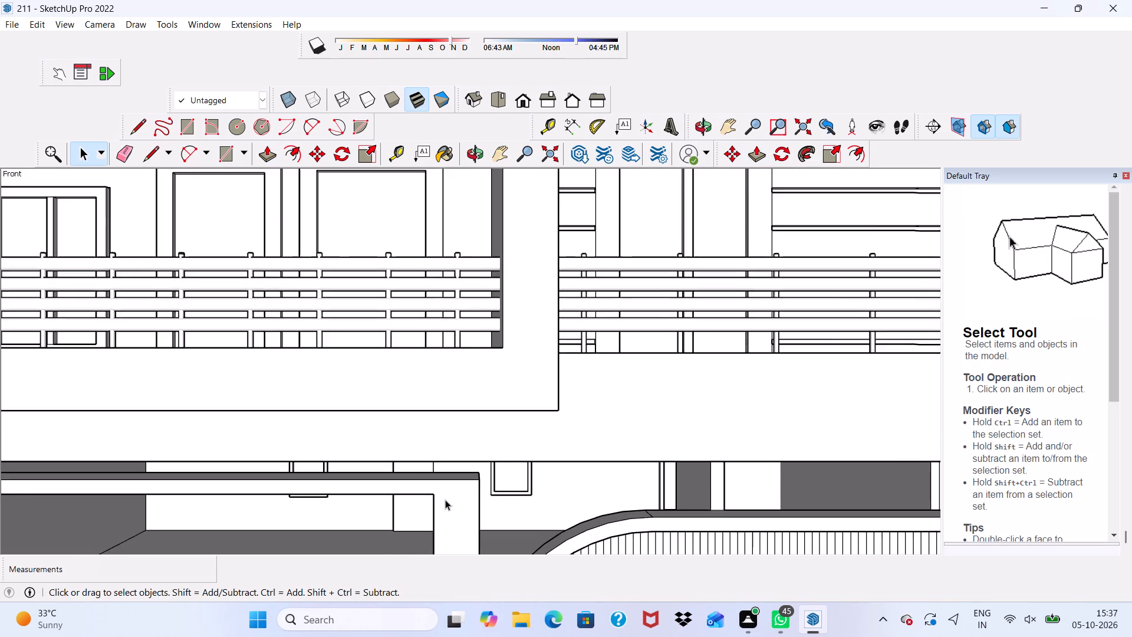
scroll(323, 290, "down", 2)
middle_click_drag(339, 360, 419, 347)
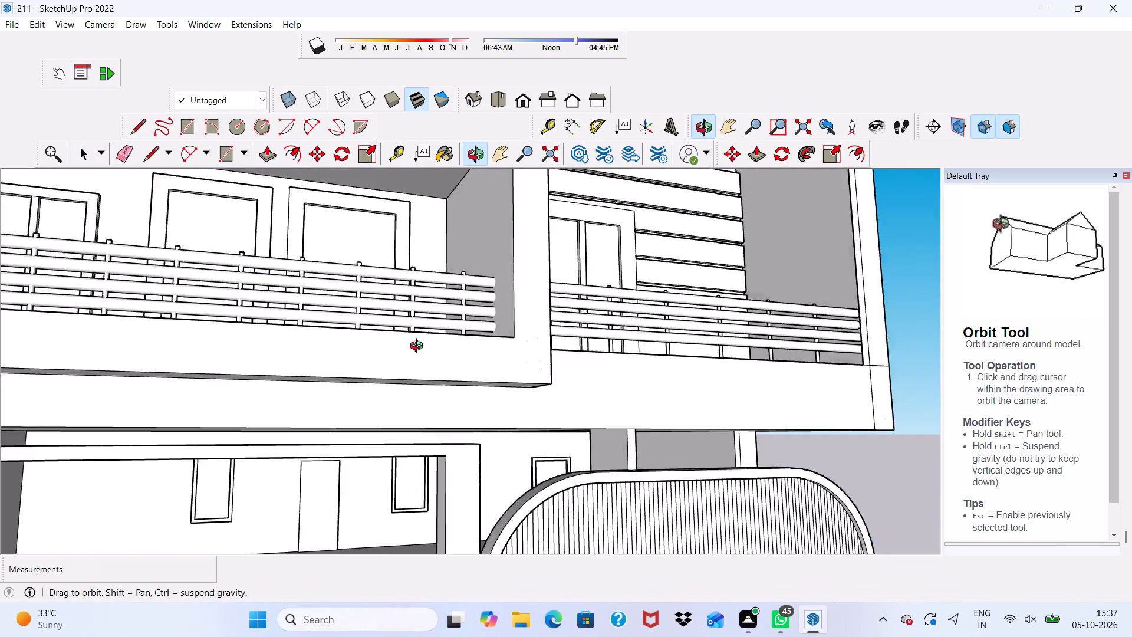
middle_click_drag(419, 347, 120, 221)
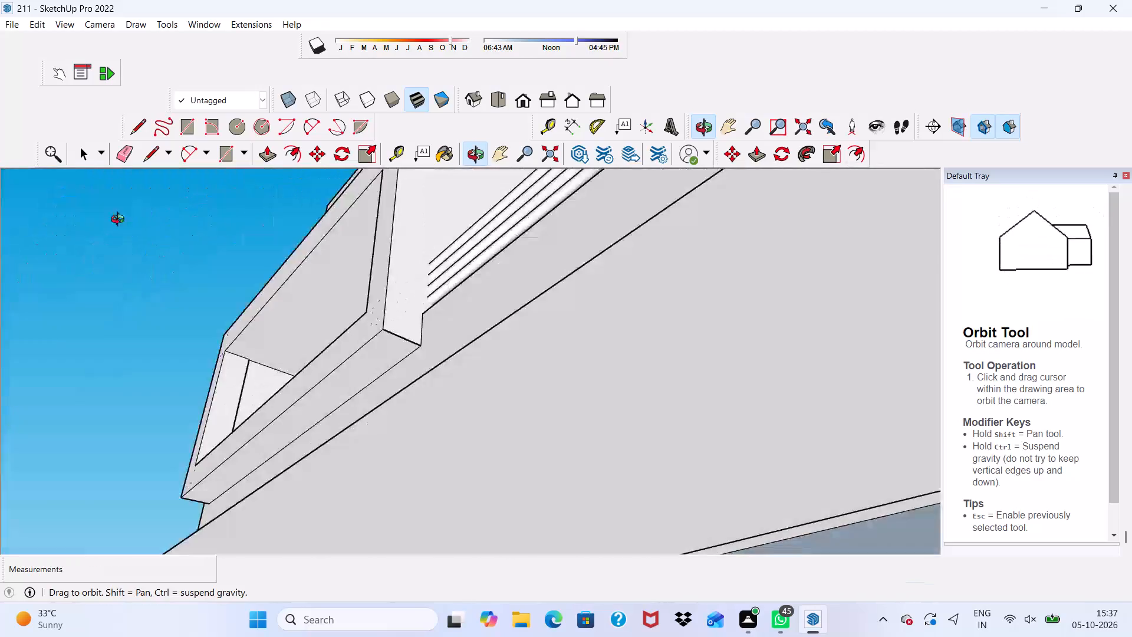
middle_click_drag(120, 221, 304, 314)
scroll(246, 353, "down", 10)
middle_click_drag(399, 337, 281, 392)
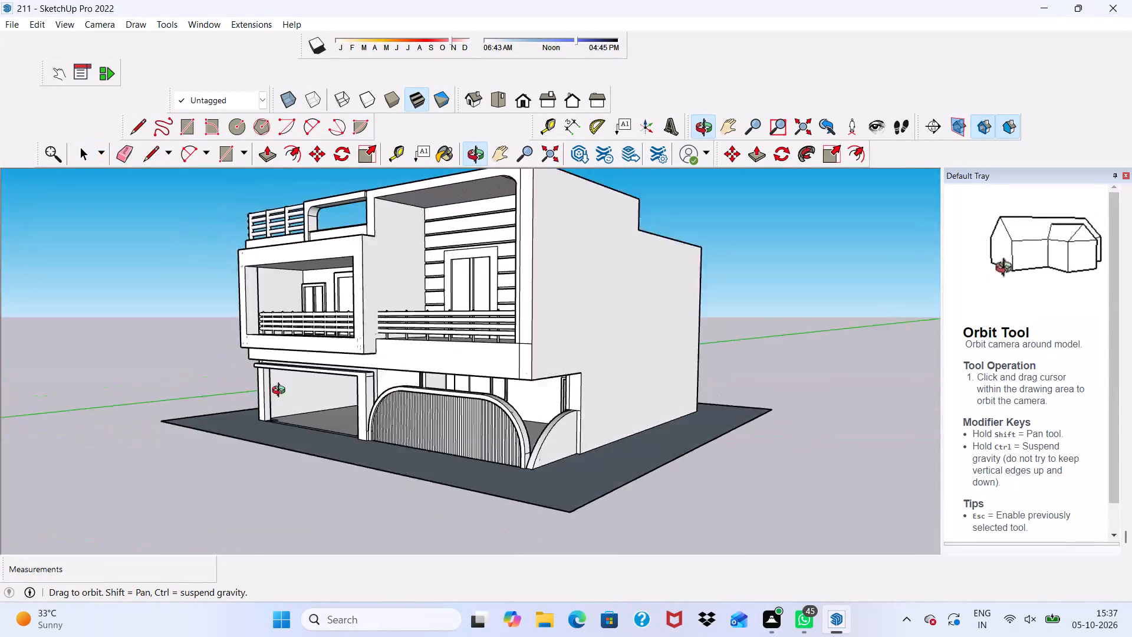
middle_click_drag(281, 392, 517, 365)
scroll(517, 366, "up", 6)
scroll(336, 376, "down", 7)
middle_click_drag(301, 392, 303, 399)
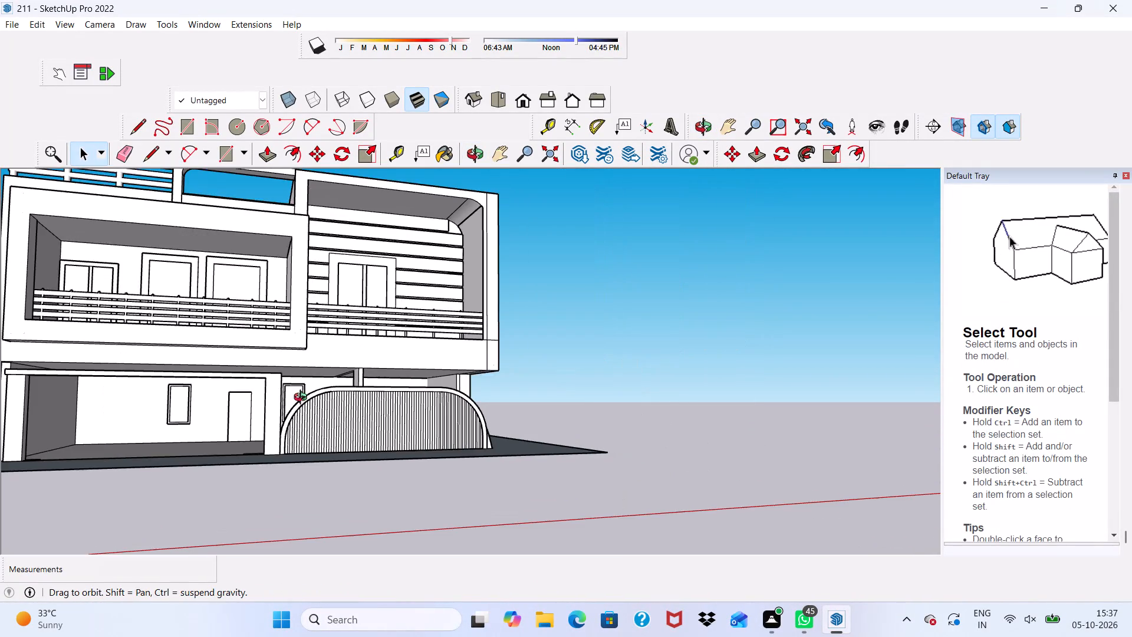
middle_click_drag(303, 399, 296, 400)
scroll(297, 400, "up", 14)
scroll(133, 426, "down", 1)
scroll(138, 422, "up", 1)
middle_click_drag(158, 430, 284, 433)
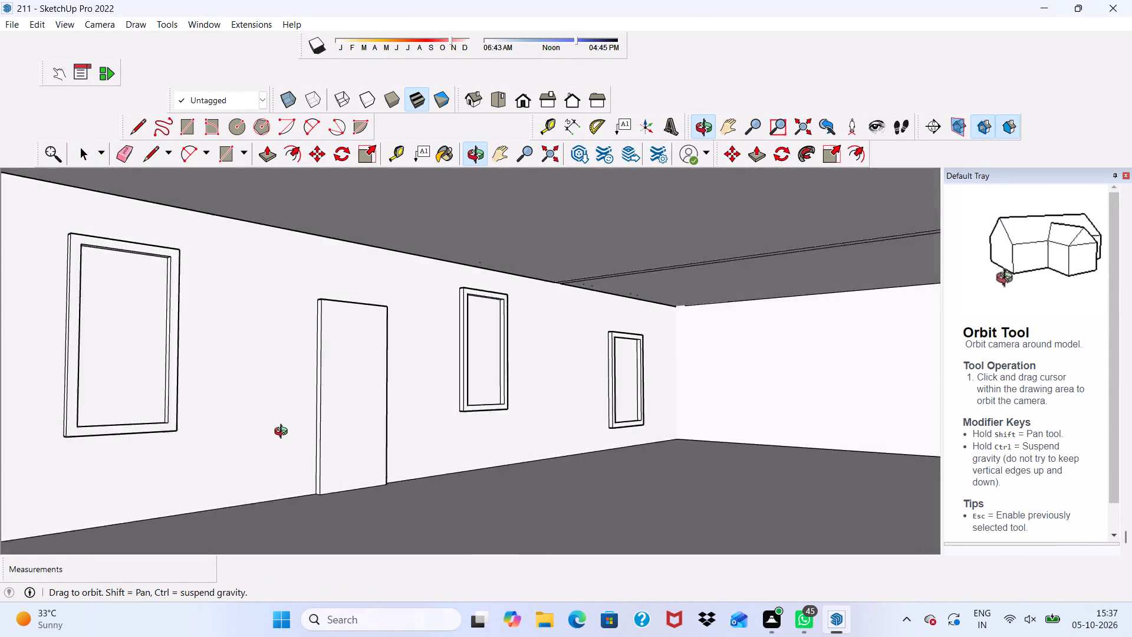
middle_click_drag(284, 433, 127, 451)
left_click(239, 127)
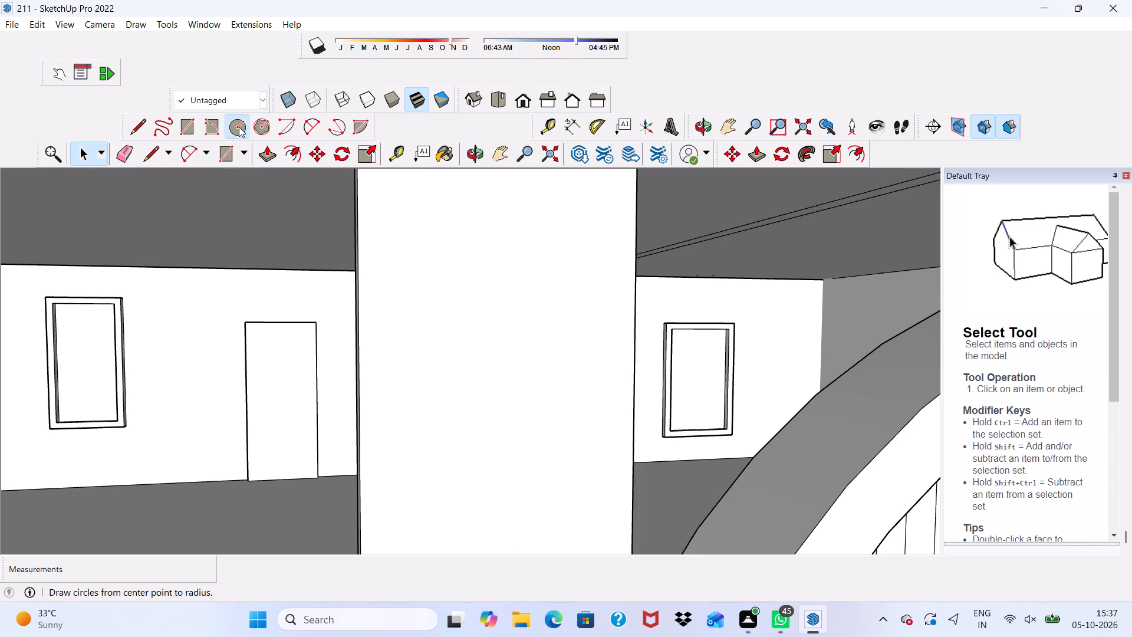
scroll(324, 427, "up", 5)
left_click(245, 374)
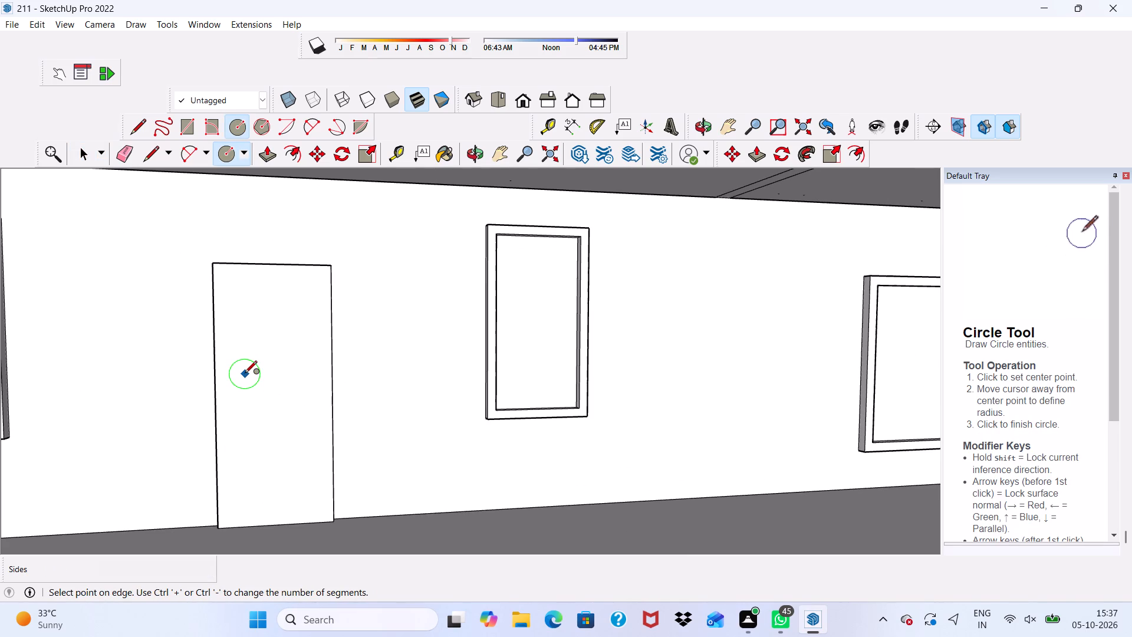
left_click(253, 355)
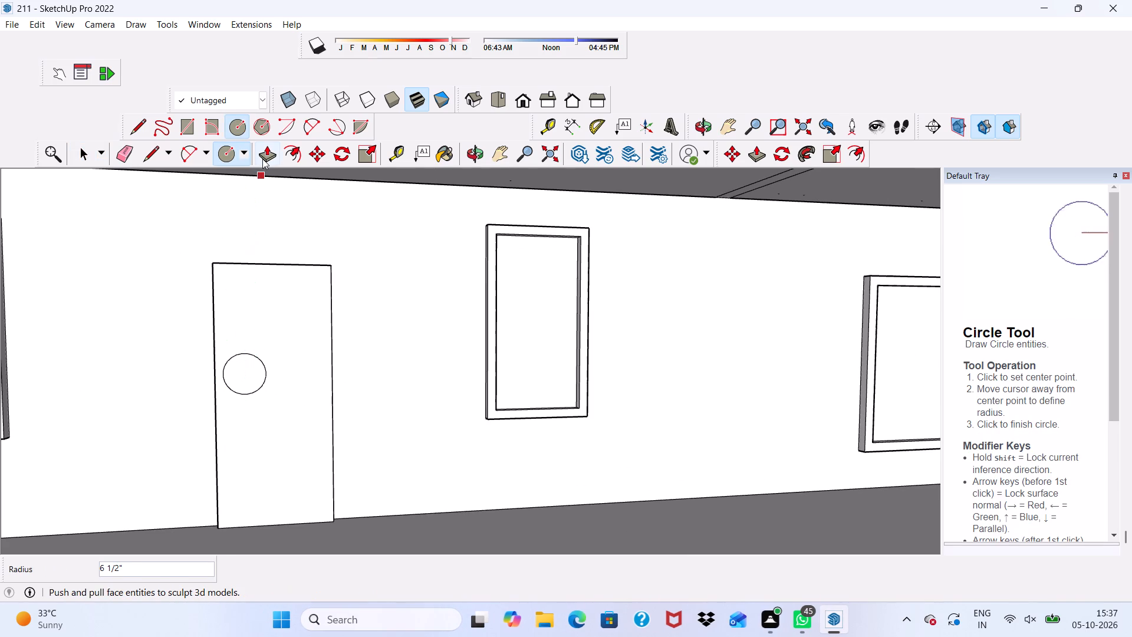
Push/Pull the circle on the ground-floor door outward 3" to form a round knob.
left_click(262, 159)
left_click(245, 360)
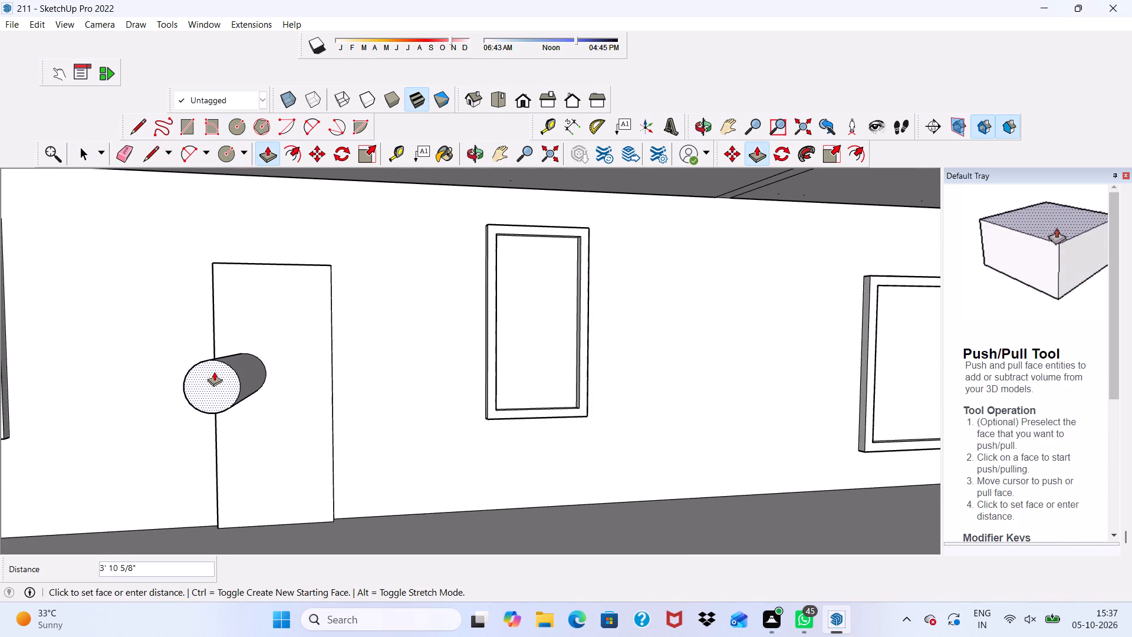
key("3")
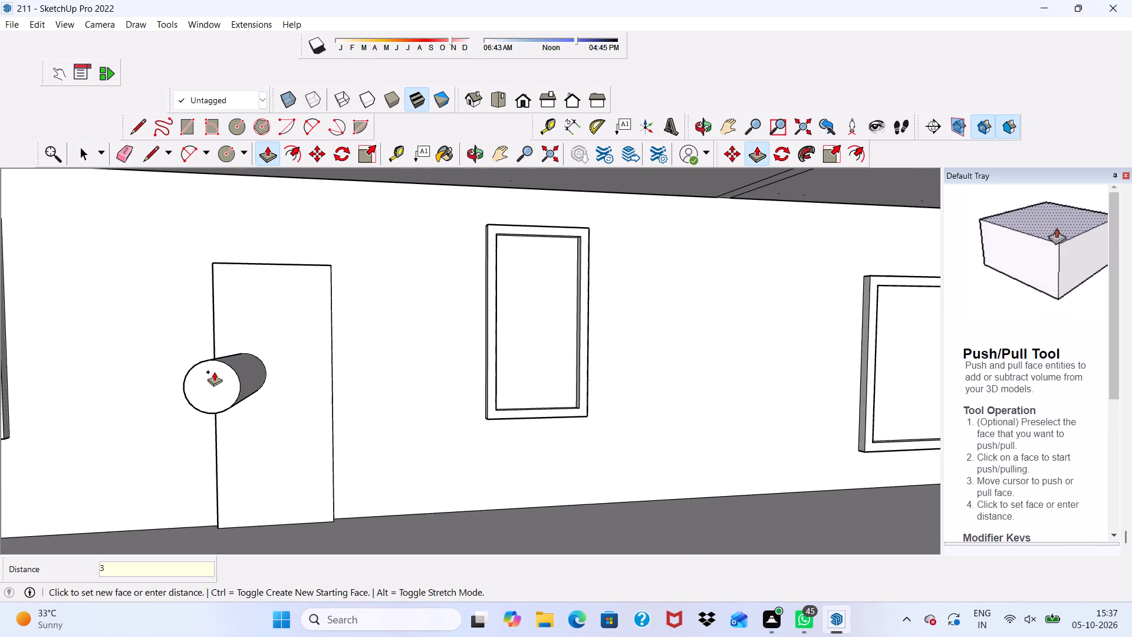
key("shift+quotedbl")
key("Return")
scroll(271, 484, "up", 5)
middle_click_drag(163, 334, 254, 357)
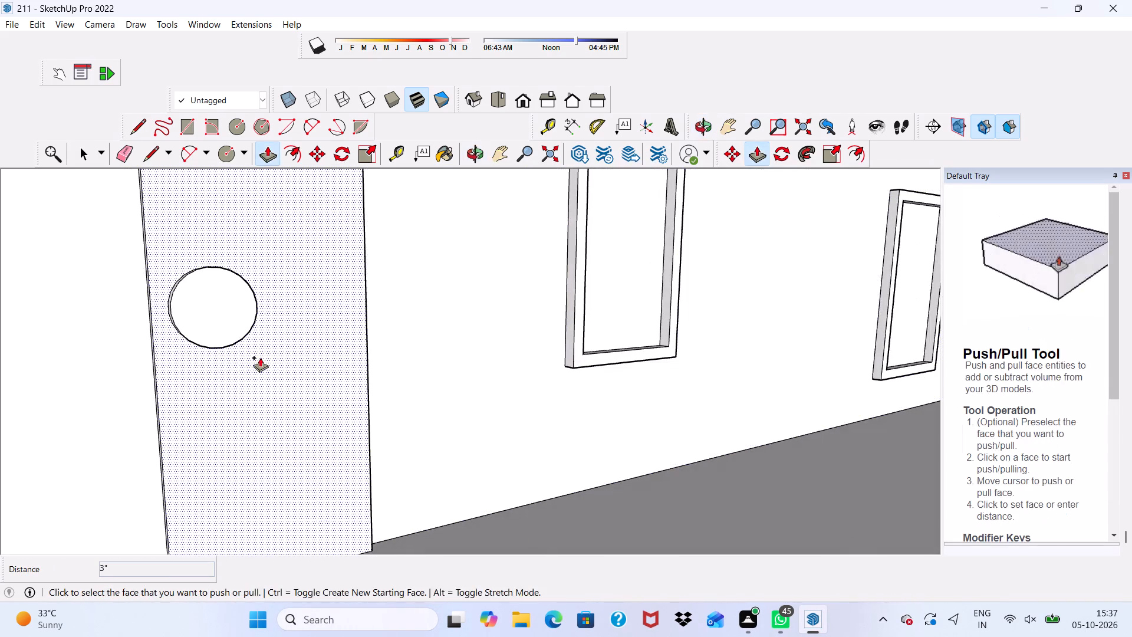
key("space")
Review the ground-floor door with its round knob and the whole front of the house, including in front view.
scroll(350, 372, "down", 3)
scroll(366, 375, "up", 1)
scroll(371, 377, "down", 3)
middle_click_drag(429, 359, 276, 350)
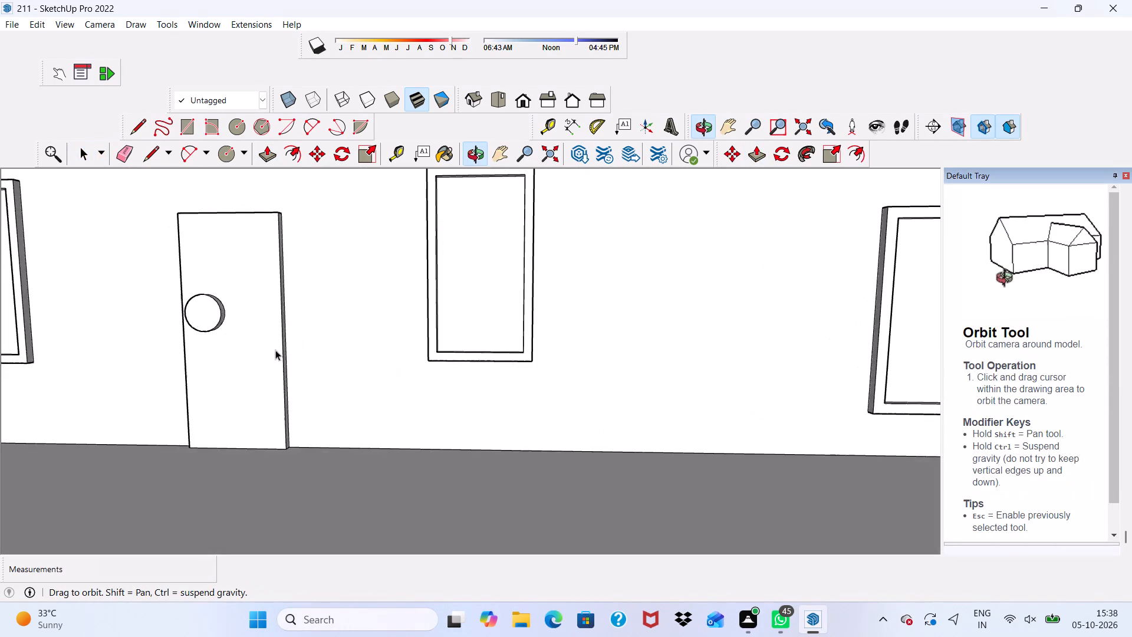
scroll(259, 354, "down", 11)
scroll(387, 367, "up", 1)
scroll(390, 369, "down", 1)
left_click(525, 95)
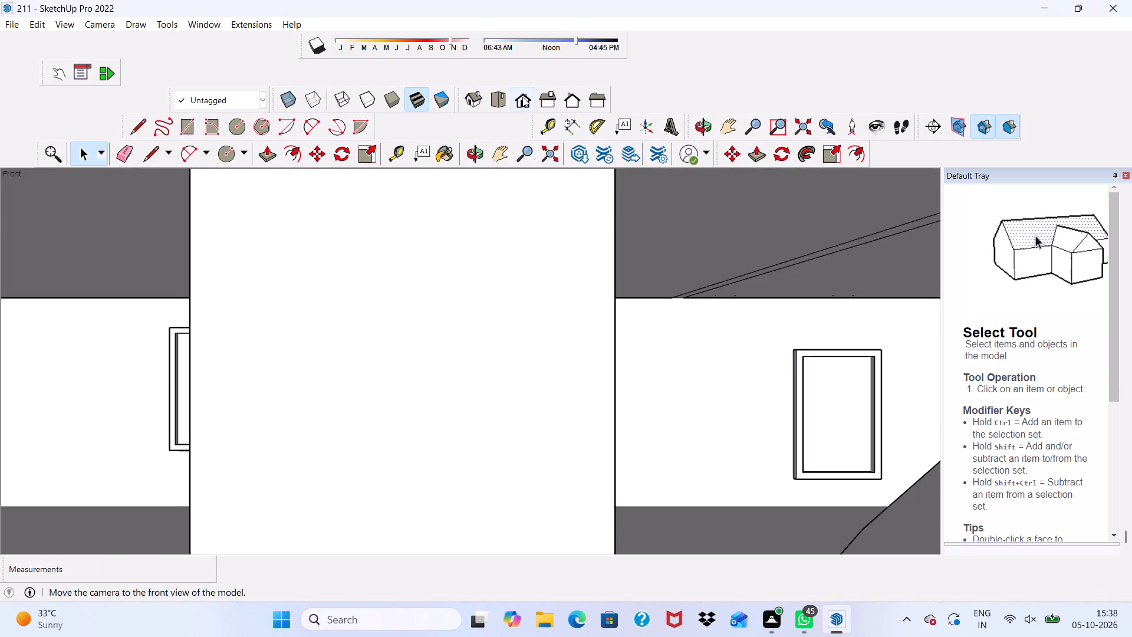
scroll(466, 186, "down", 20)
scroll(466, 186, "down", 4)
scroll(447, 370, "down", 5)
middle_click_drag(368, 456, 398, 490)
middle_click(398, 490)
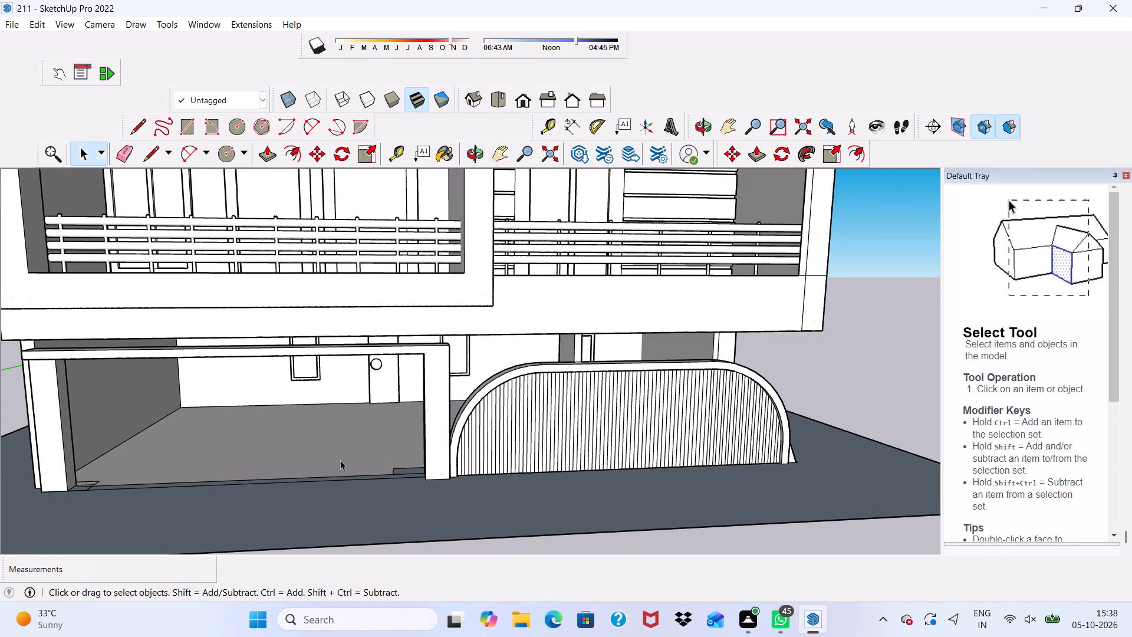
scroll(325, 480, "down", 5)
scroll(2, 415, "down", 3)
scroll(35, 470, "up", 1)
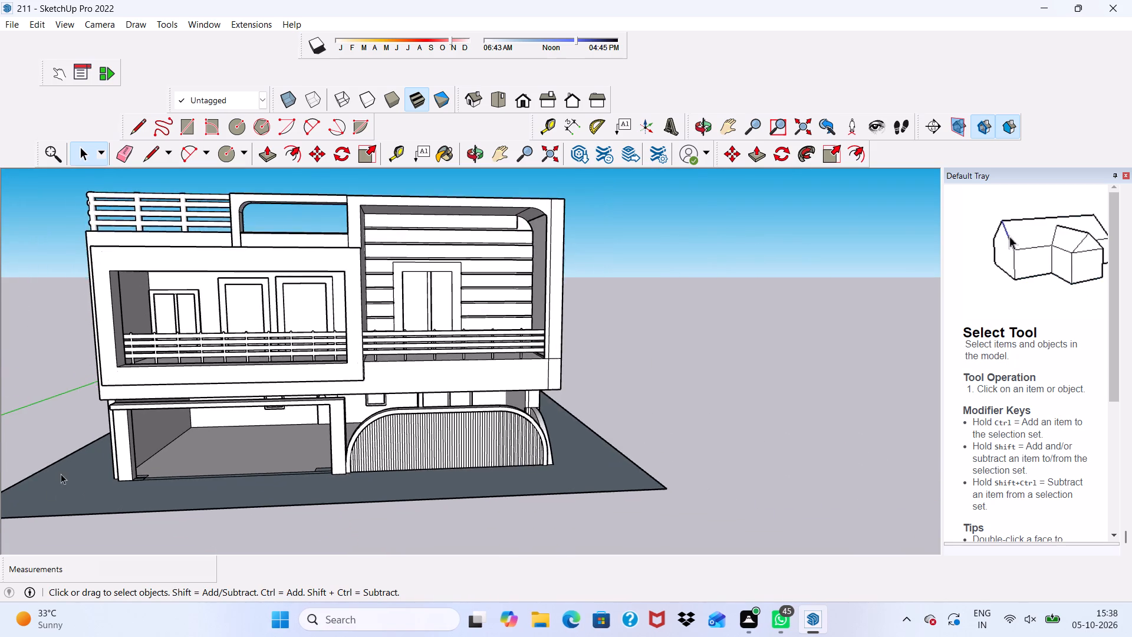
scroll(65, 478, "down", 1)
scroll(94, 503, "up", 1)
scroll(114, 517, "down", 3)
scroll(0, 447, "down", 2)
scroll(74, 490, "up", 1)
scroll(117, 488, "down", 1)
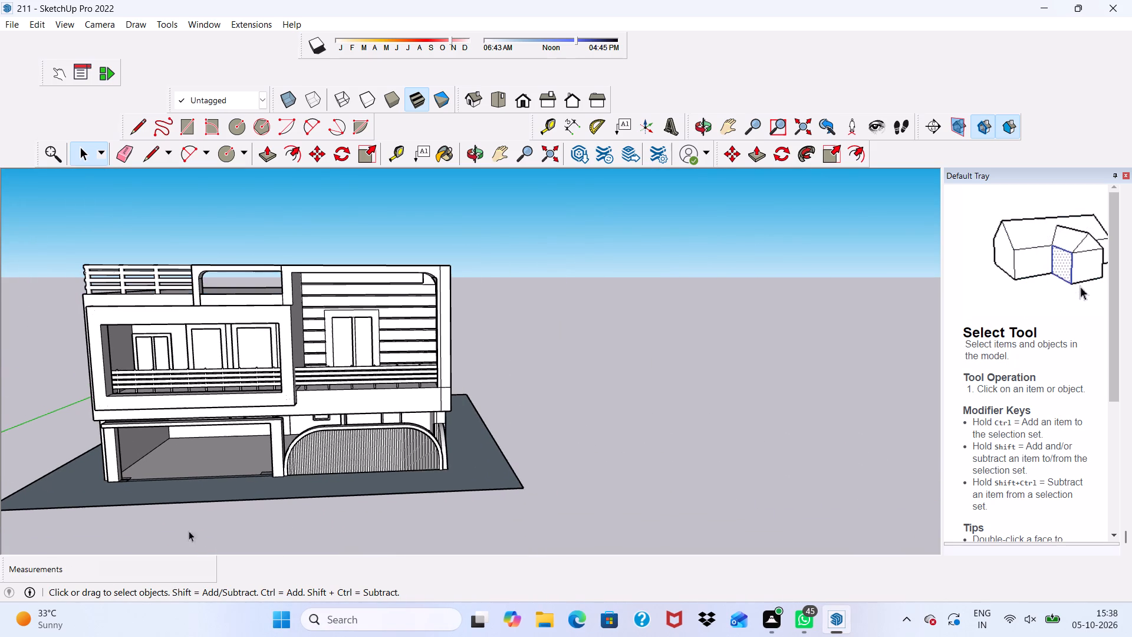
Pick the black Color M09 material and paint the front face of the two-pane frame on the left upper balcony.
scroll(157, 619, "down", 5)
scroll(733, 553, "up", 1)
scroll(990, 314, "down", 1)
scroll(1001, 331, "up", 2)
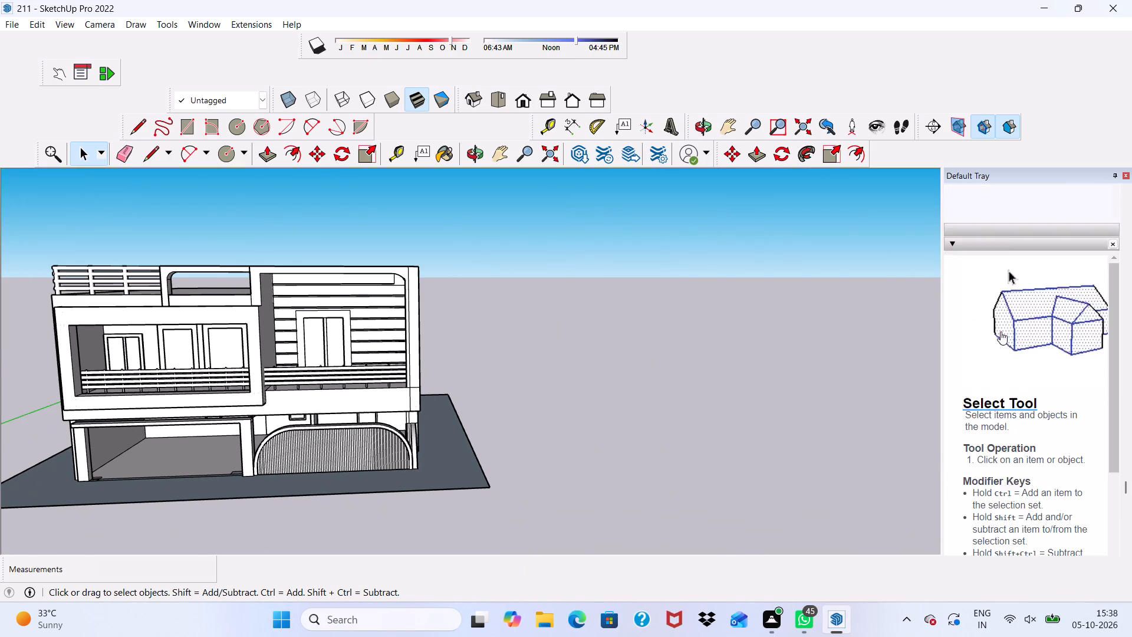
scroll(1001, 331, "up", 5)
scroll(1005, 317, "down", 5)
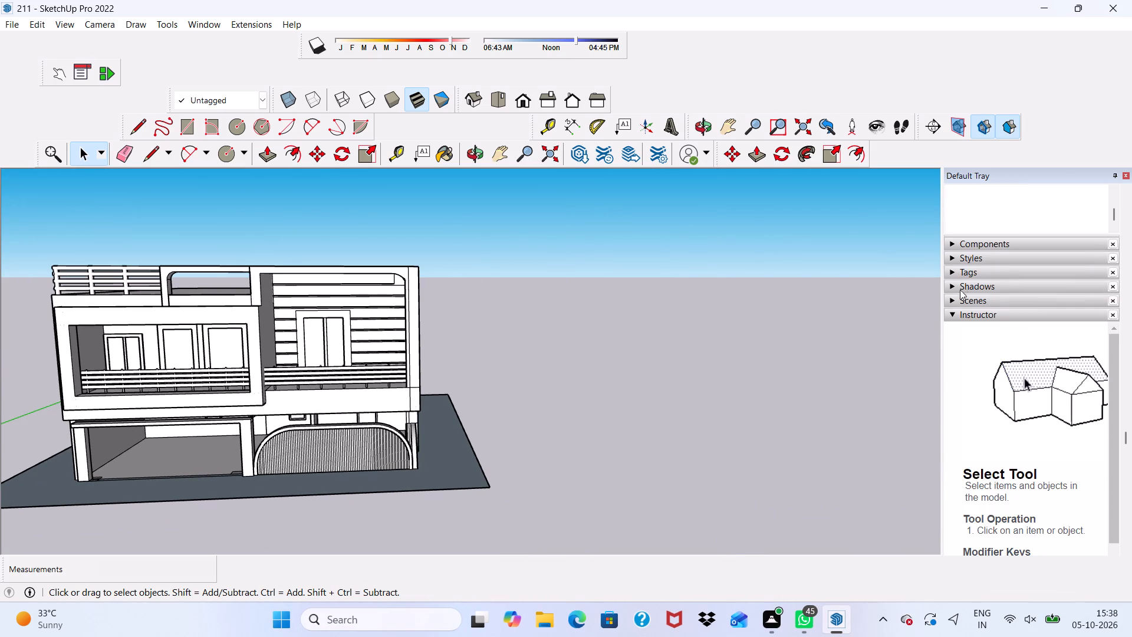
scroll(959, 293, "up", 3)
scroll(975, 251, "down", 3)
scroll(1018, 205, "up", 1)
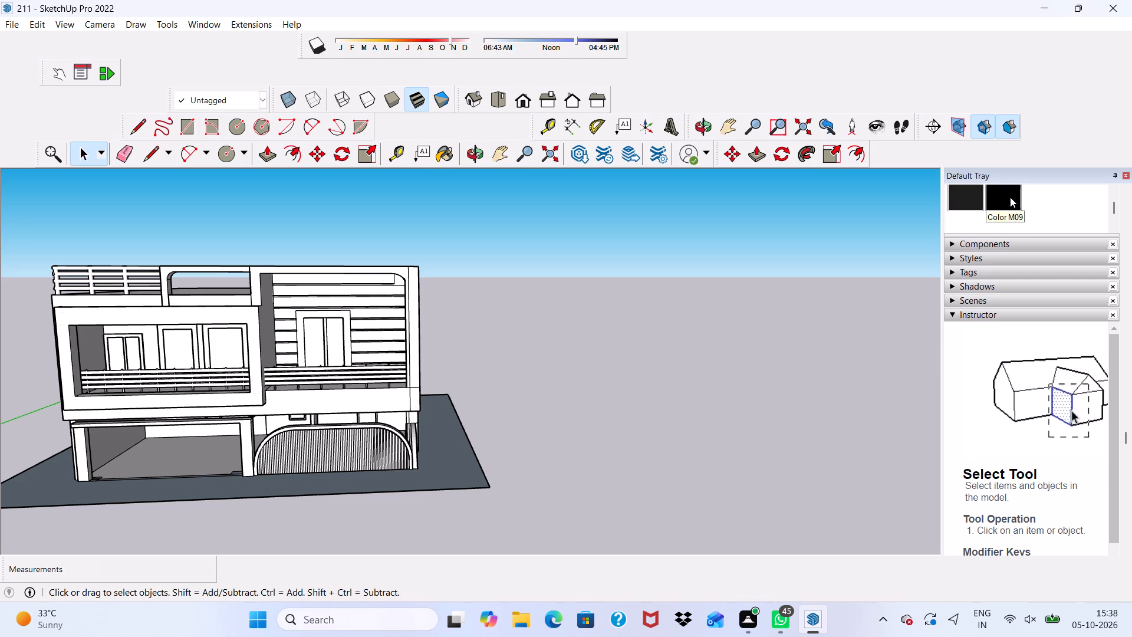
left_click(1010, 197)
scroll(0, 434, "up", 4)
scroll(8, 224, "down", 1)
scroll(114, 367, "up", 11)
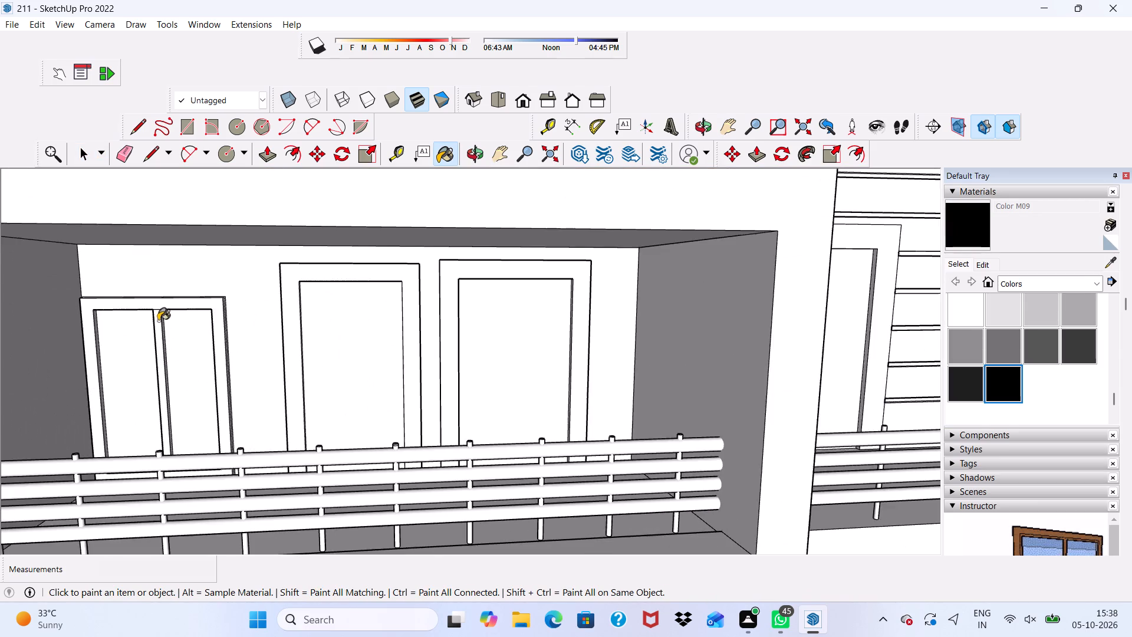
scroll(158, 321, "up", 5)
left_click(164, 304)
scroll(177, 323, "up", 11)
left_click(139, 336)
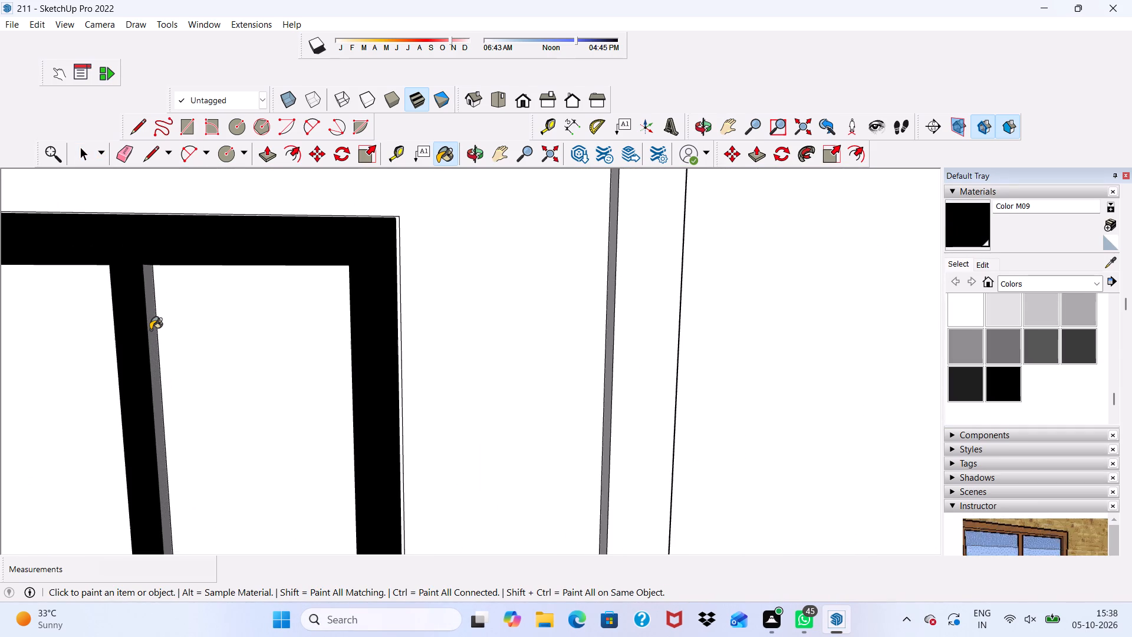
Paint the mullion's side and the top and right inner faces of the two-pane balcony frame with Color M09.
left_click(150, 330)
middle_click_drag(135, 339, 262, 316)
scroll(85, 332, "up", 5)
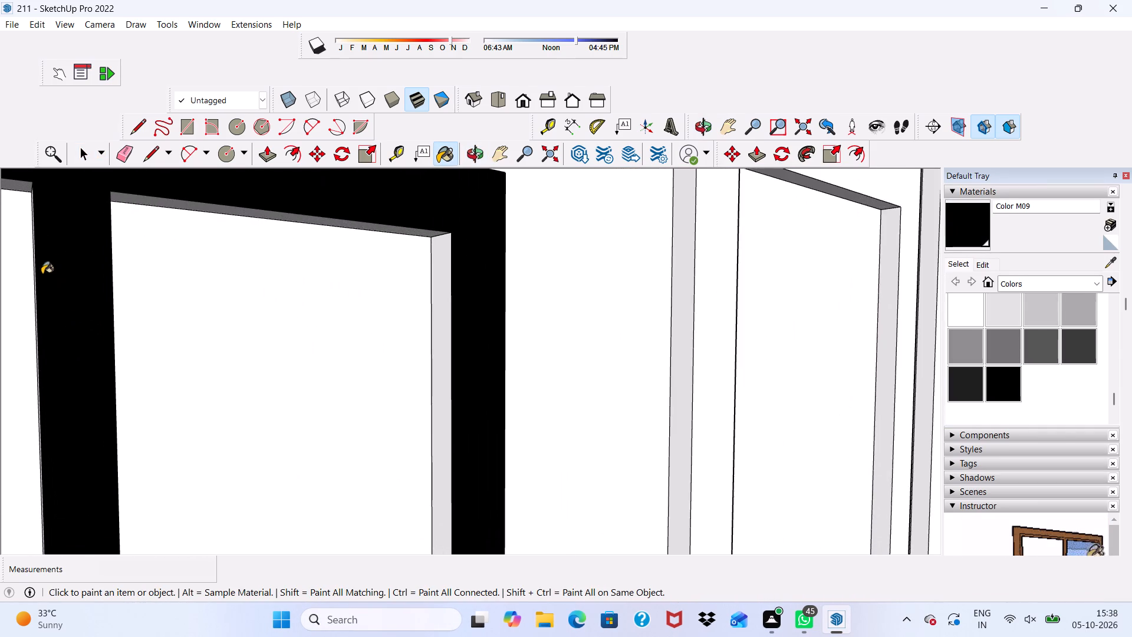
scroll(42, 275, "down", 3)
scroll(161, 191, "up", 3)
left_click(146, 211)
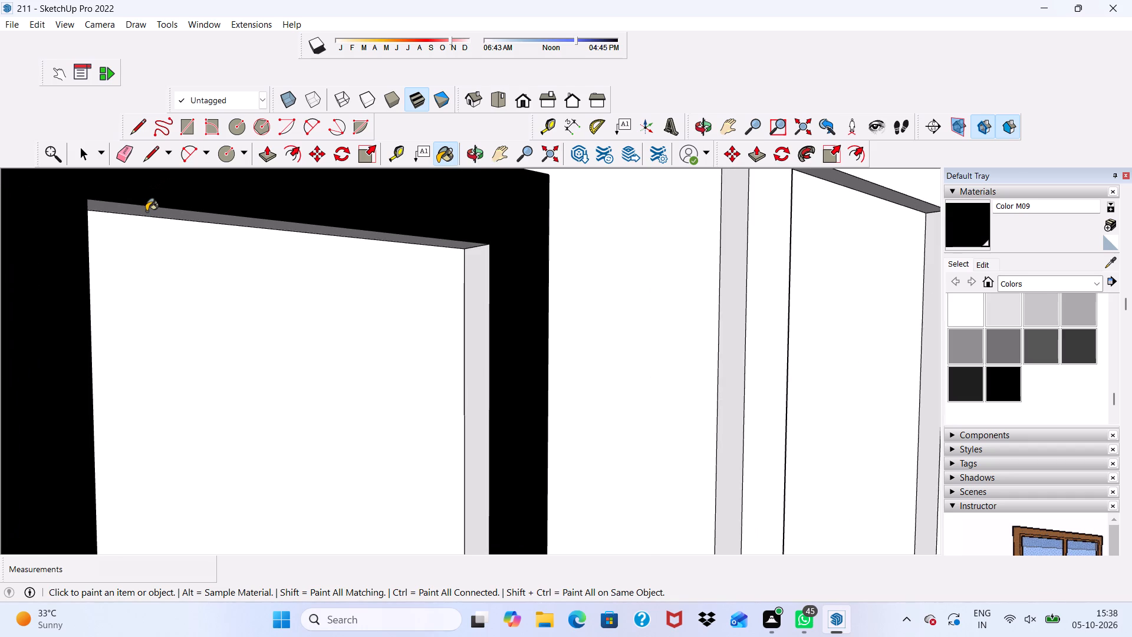
scroll(141, 222, "down", 2)
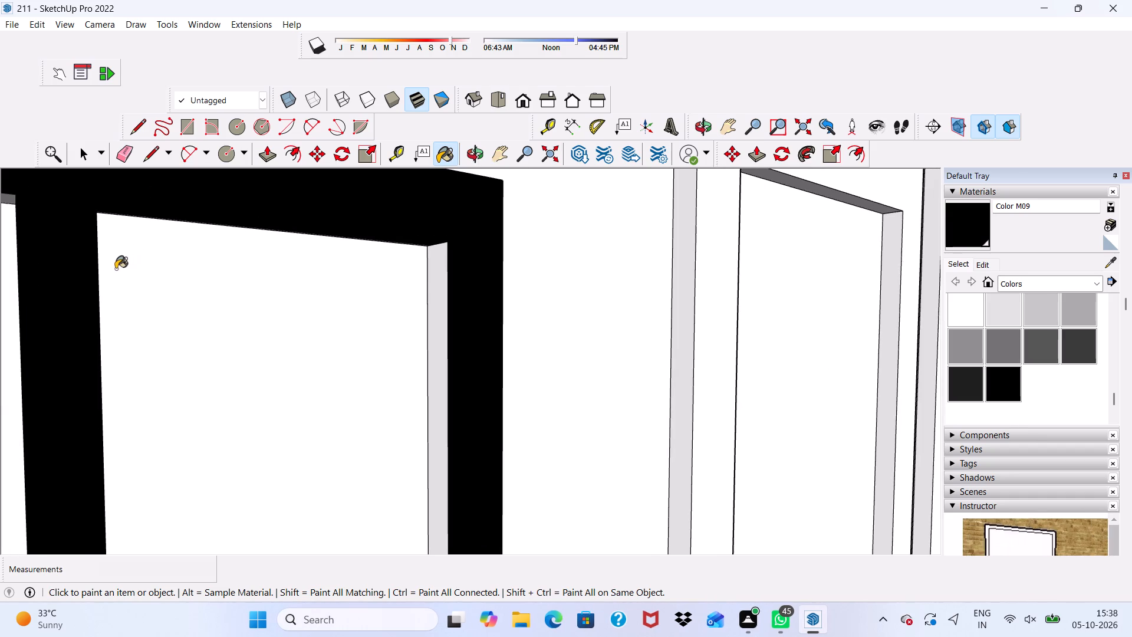
middle_click_drag(116, 269, 245, 277)
scroll(334, 299, "up", 2)
left_click(394, 280)
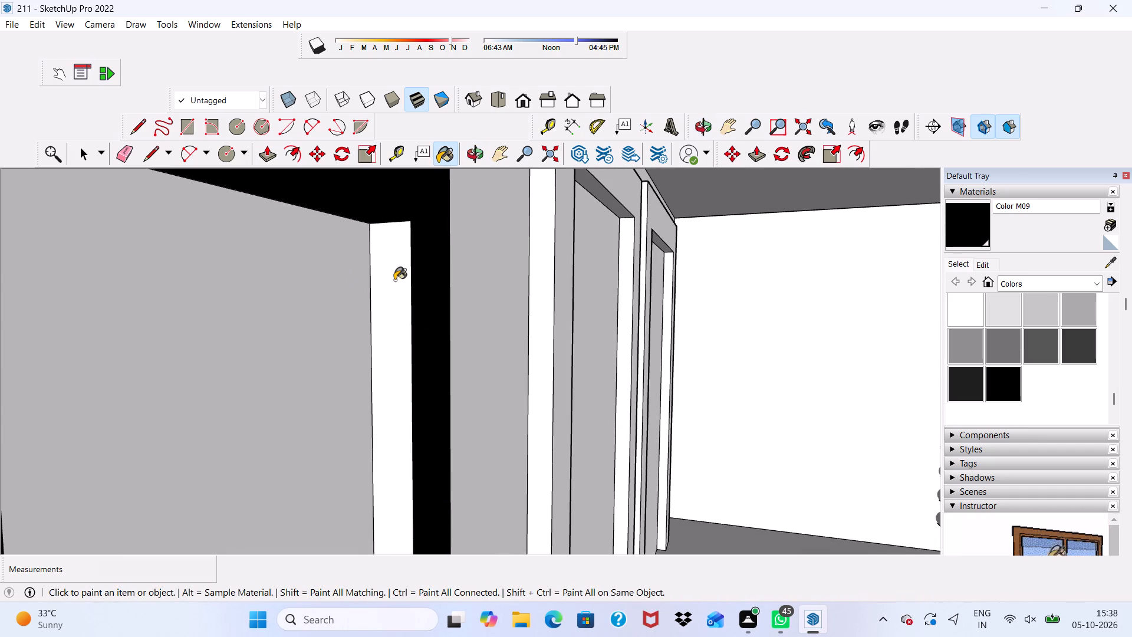
Paint the outer right side and outer top face of the two-pane balcony frame with Color M09.
scroll(369, 271, "down", 5)
scroll(354, 294, "up", 2)
scroll(278, 268, "down", 4)
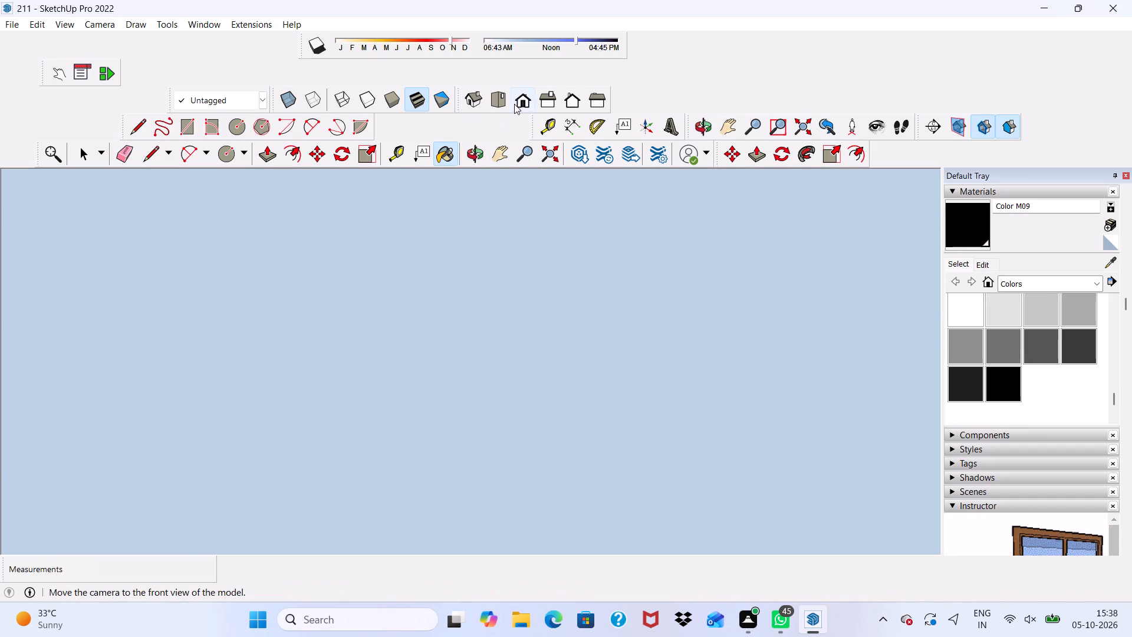
left_click(516, 102)
scroll(473, 179, "down", 5)
scroll(319, 264, "down", 3)
scroll(357, 316, "up", 1)
scroll(377, 323, "down", 9)
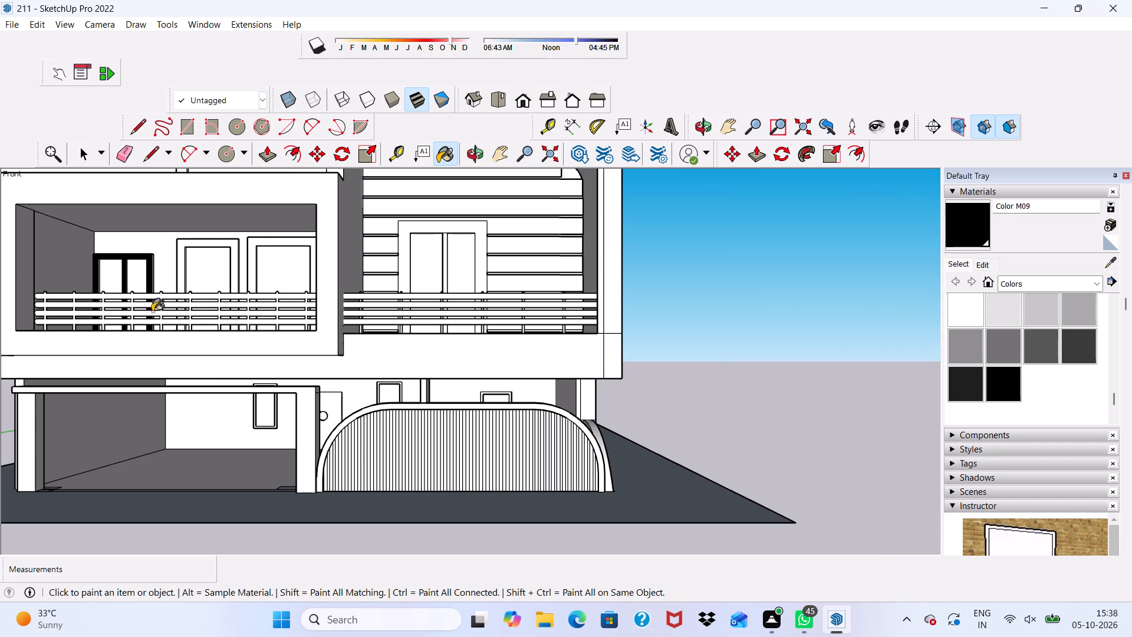
scroll(135, 257, "up", 15)
left_click(182, 254)
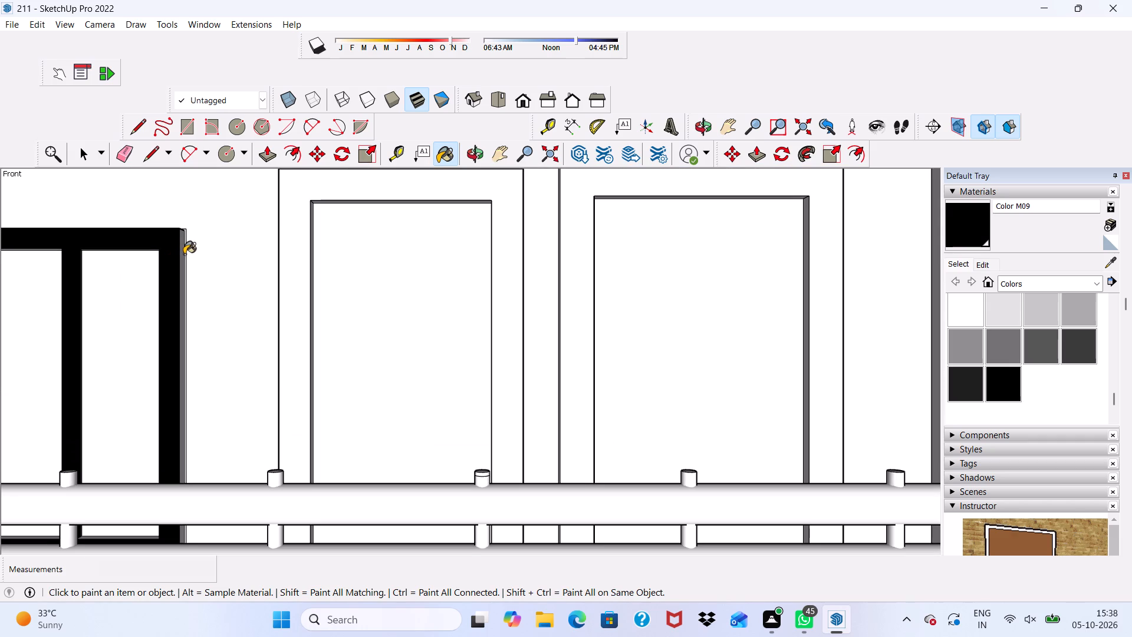
scroll(183, 247, "up", 11)
left_click(184, 247)
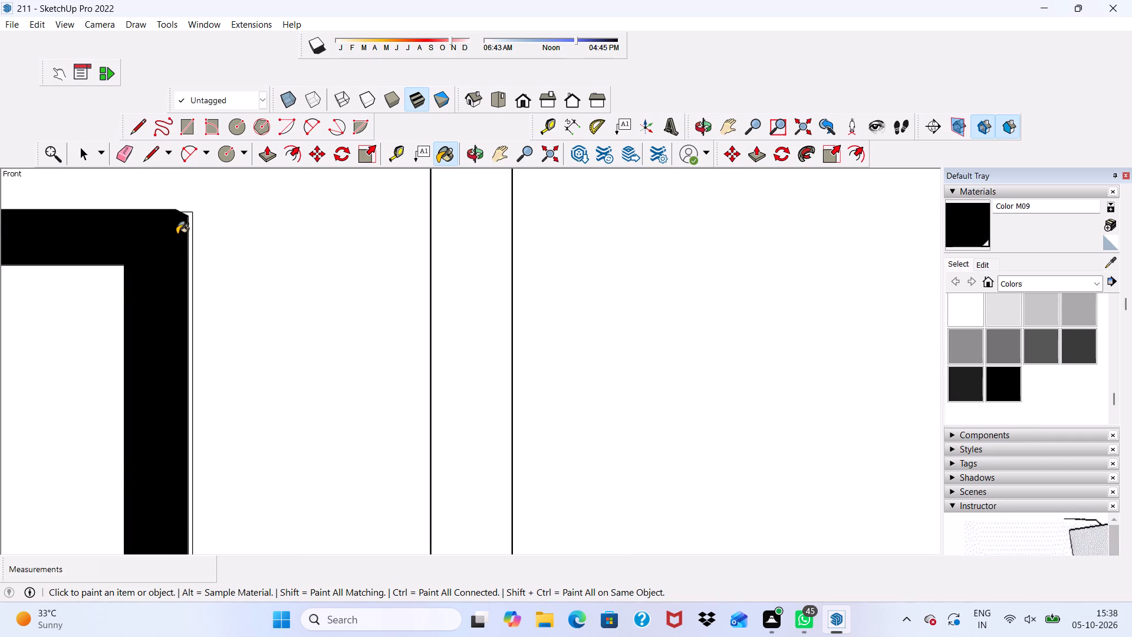
middle_click_drag(175, 231, 163, 336)
scroll(133, 182, "up", 5)
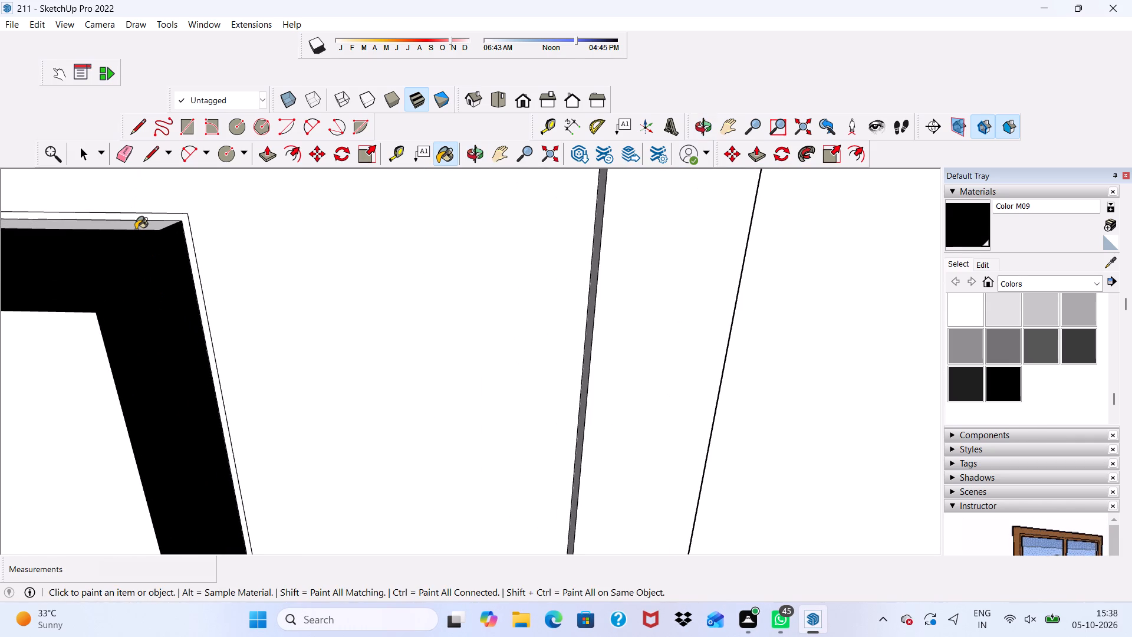
left_click(136, 229)
scroll(136, 228, "down", 5)
scroll(136, 228, "up", 9)
left_click(141, 226)
scroll(142, 224, "down", 5)
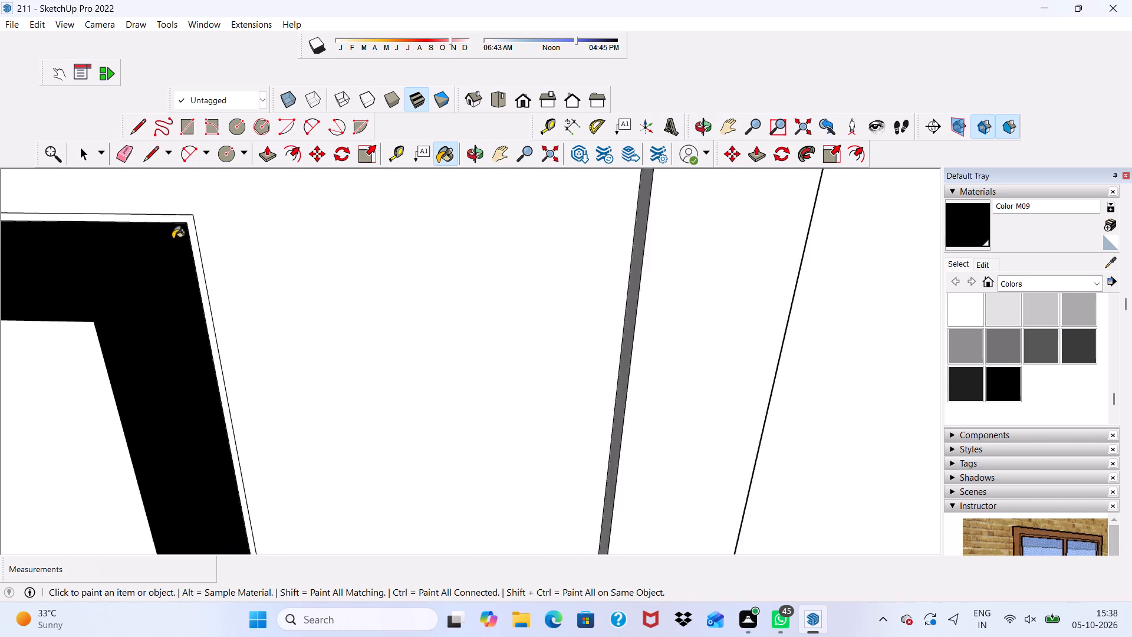
Paint the left inner face and both bottom inner faces of the two-pane balcony frame with Color M09.
scroll(173, 239, "down", 1)
scroll(171, 261, "up", 1)
scroll(172, 266, "down", 5)
middle_click_drag(125, 295, 252, 221)
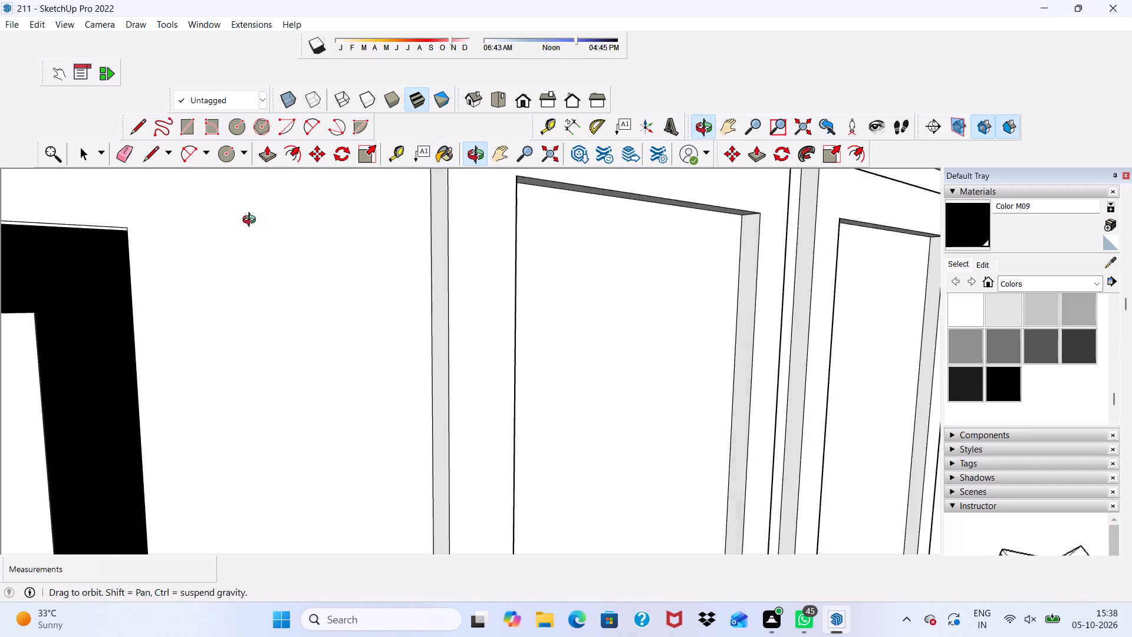
middle_click_drag(252, 221, 32, 250)
scroll(62, 254, "down", 4)
scroll(133, 297, "up", 1)
scroll(161, 300, "down", 3)
scroll(160, 300, "up", 1)
scroll(160, 300, "down", 1)
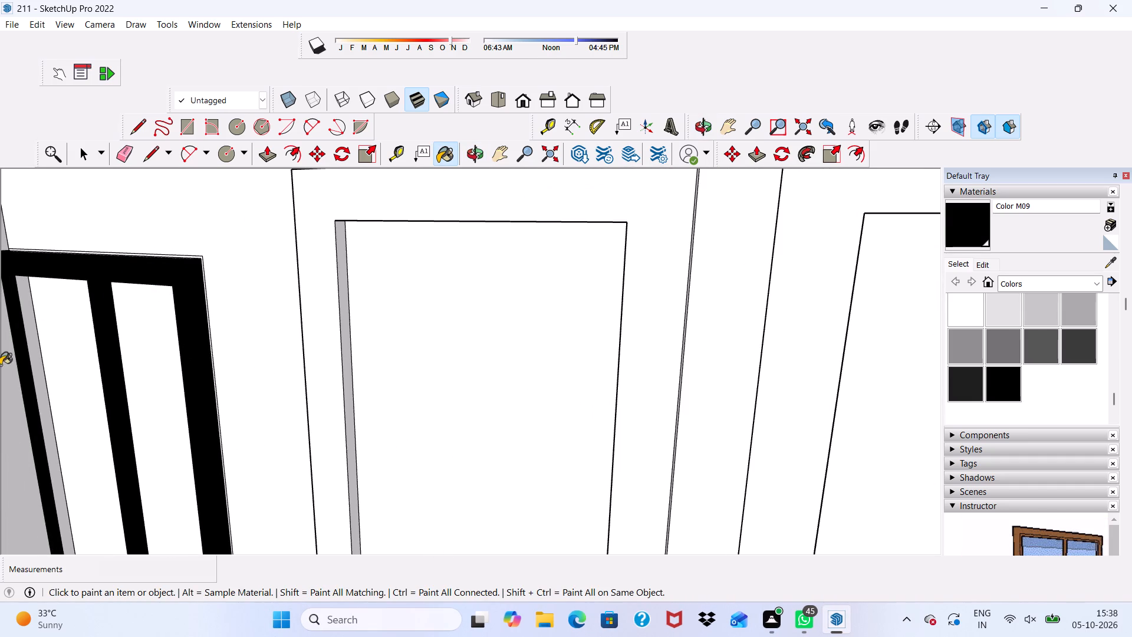
scroll(13, 357, "up", 5)
left_click(20, 340)
scroll(55, 306, "down", 9)
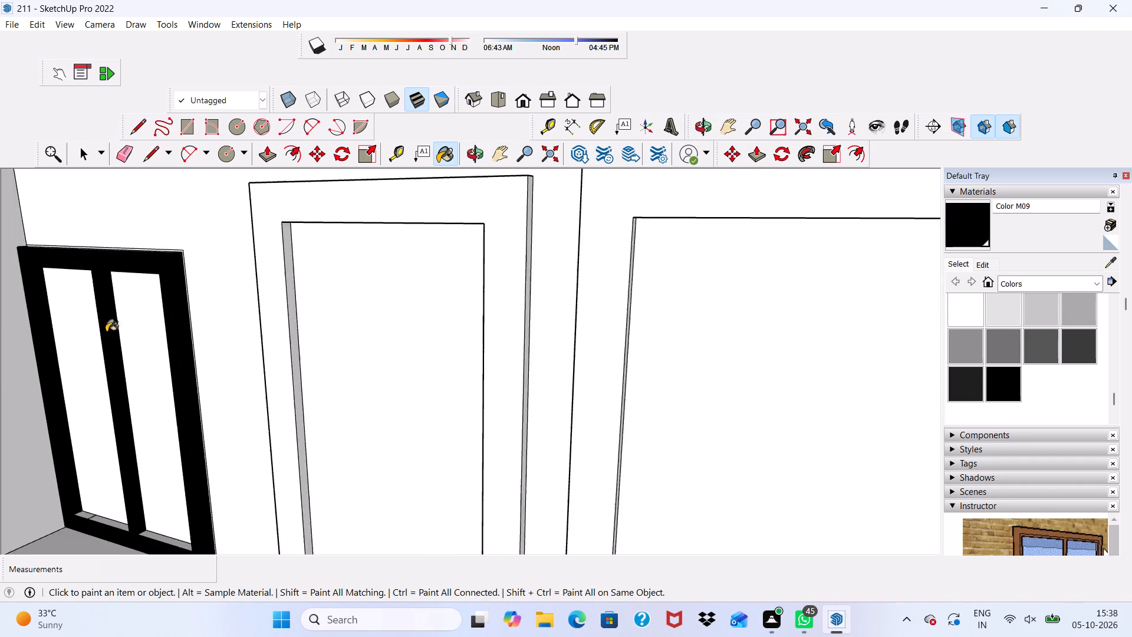
scroll(106, 332, "down", 1)
scroll(103, 522, "up", 11)
left_click(75, 502)
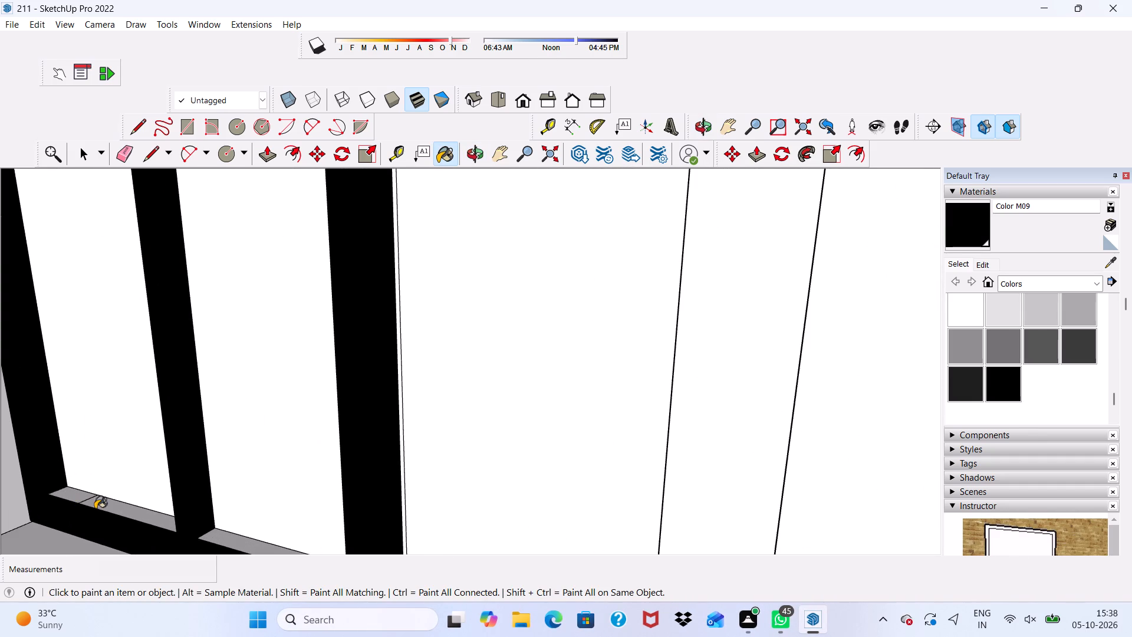
left_click(113, 508)
scroll(101, 500, "up", 2)
left_click(62, 495)
scroll(64, 487, "down", 5)
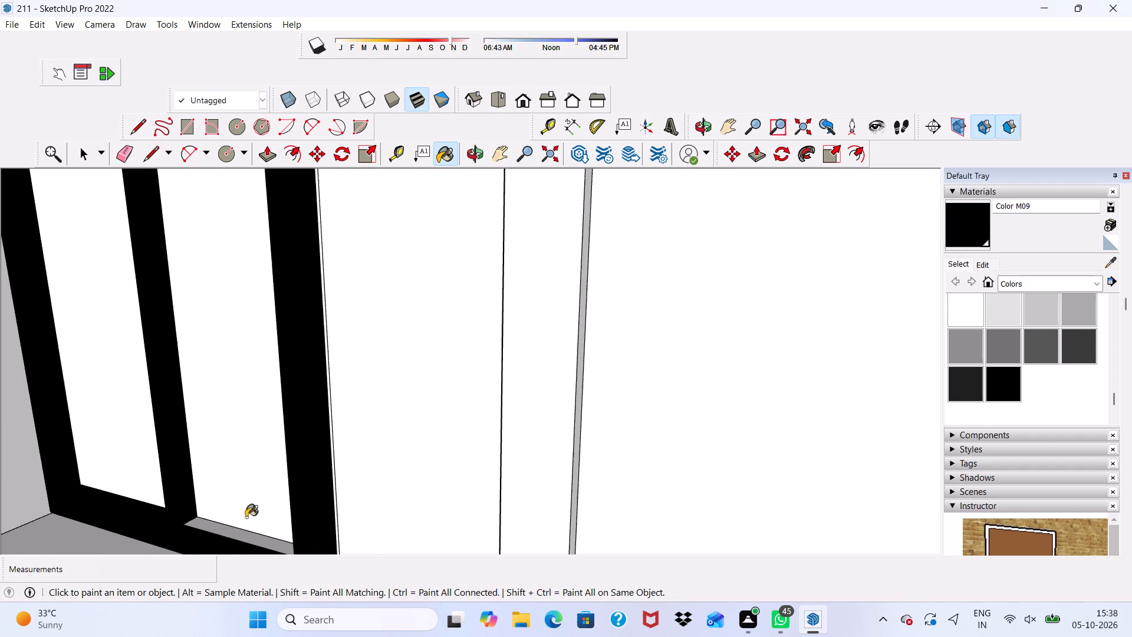
scroll(244, 523, "up", 3)
left_click(233, 540)
middle_click_drag(206, 524, 450, 457)
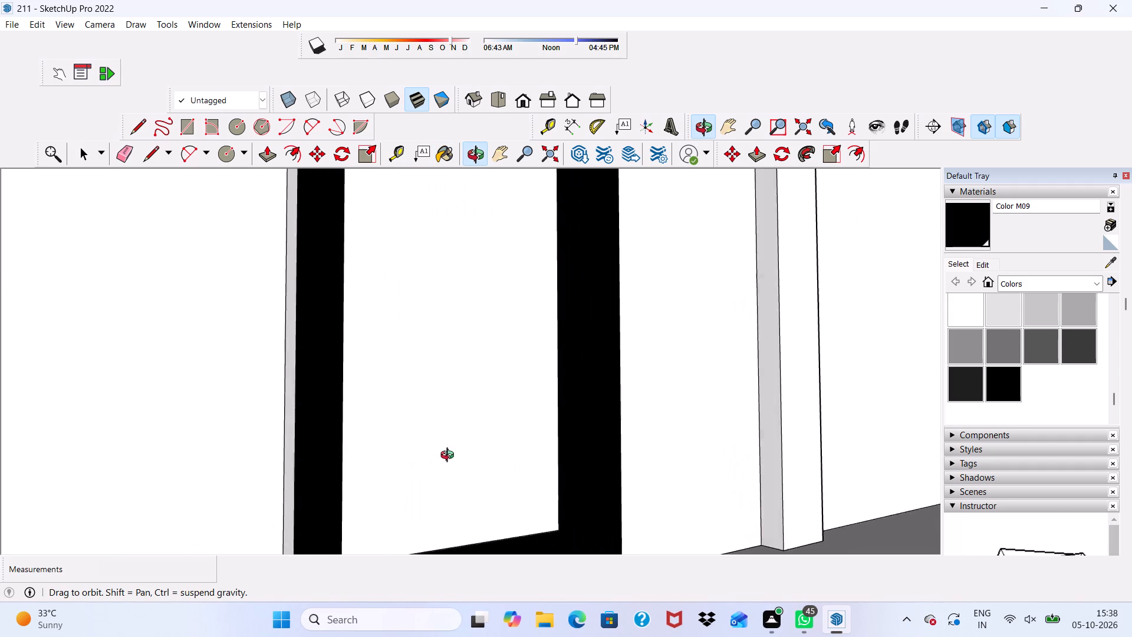
middle_click_drag(450, 457, 488, 449)
scroll(488, 449, "down", 1)
left_click(387, 400)
Paint the front face of the middle frame on the left upper balcony's back wall with Color M09.
scroll(373, 392, "down", 6)
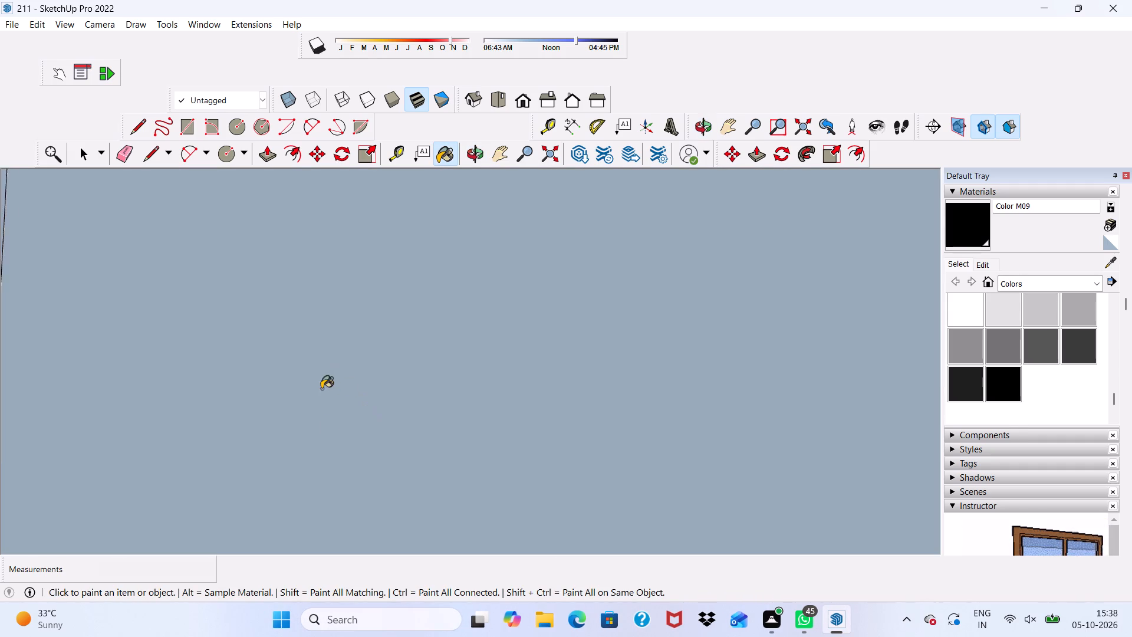
scroll(321, 389, "down", 2)
left_click(525, 98)
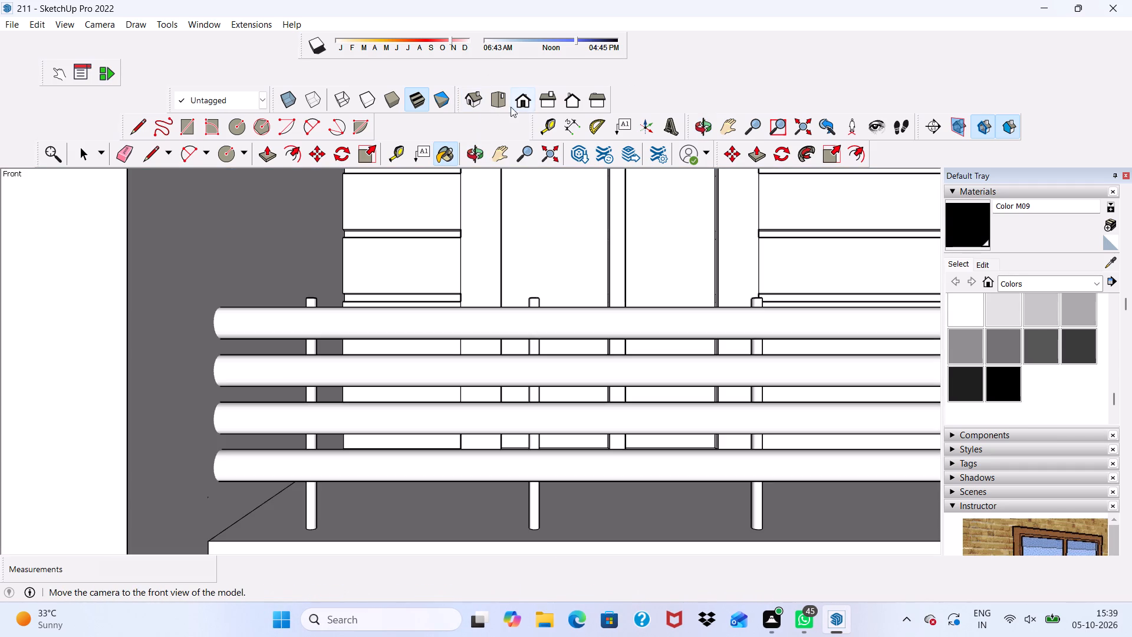
scroll(502, 111, "down", 6)
scroll(356, 199, "up", 1)
scroll(354, 199, "down", 1)
scroll(354, 199, "up", 2)
scroll(354, 200, "down", 4)
scroll(344, 380, "up", 1)
scroll(346, 391, "down", 9)
scroll(277, 363, "down", 2)
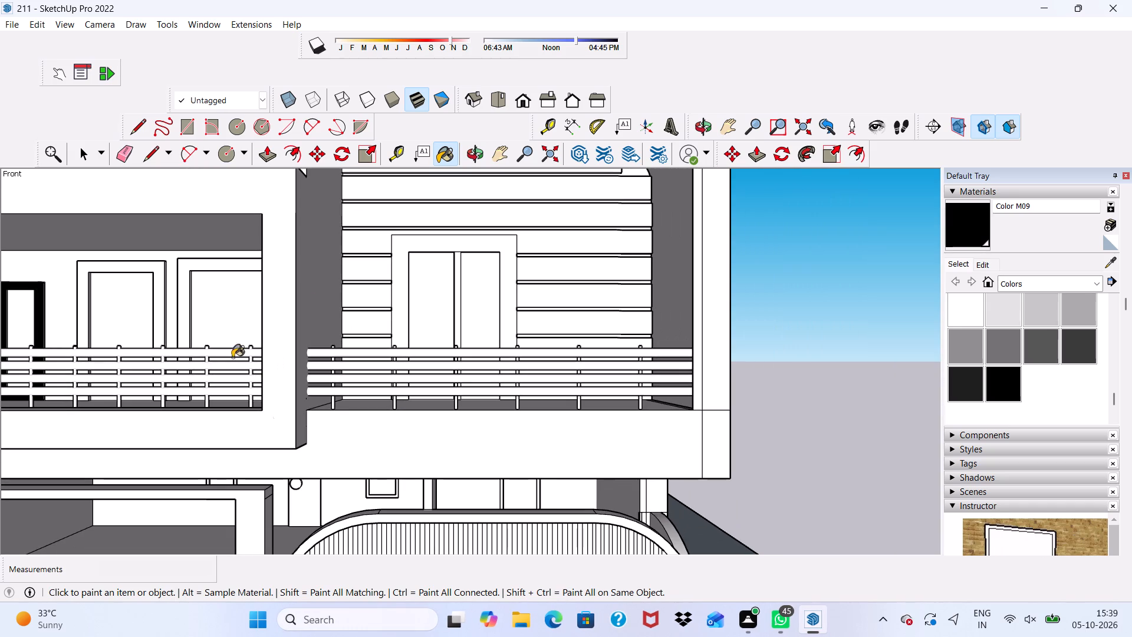
scroll(106, 312, "up", 5)
scroll(102, 310, "down", 3)
scroll(118, 315, "up", 1)
scroll(138, 321, "down", 2)
scroll(35, 293, "up", 7)
middle_click_drag(27, 273, 47, 301)
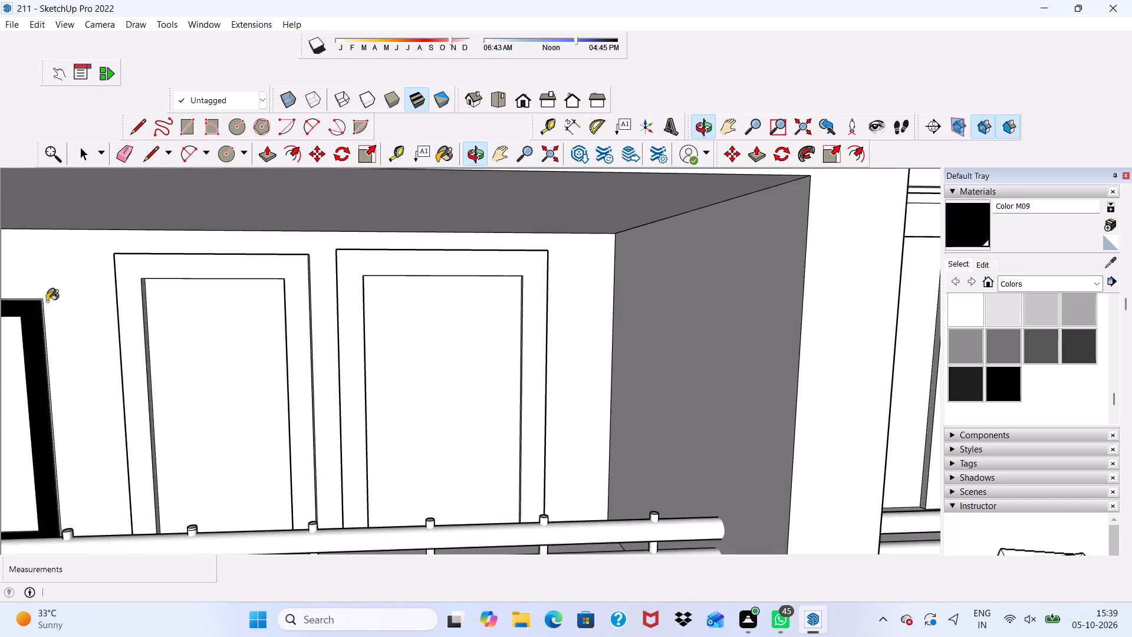
scroll(50, 308, "up", 17)
scroll(150, 278, "down", 13)
scroll(629, 220, "up", 1)
scroll(634, 225, "down", 2)
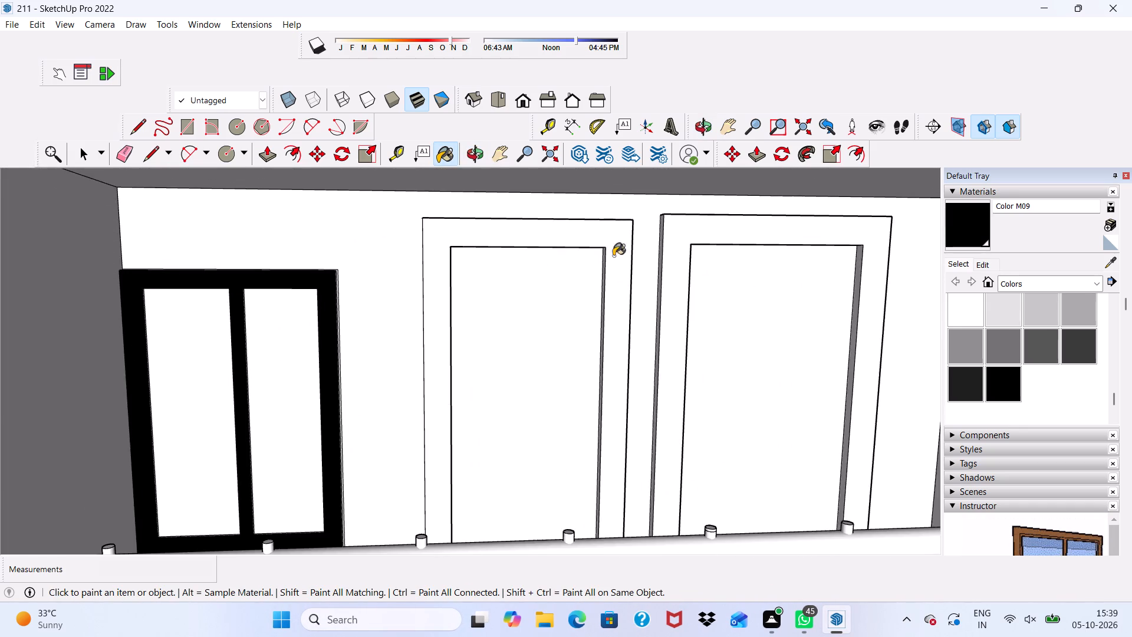
scroll(285, 330, "down", 1)
middle_click_drag(254, 340, 311, 383)
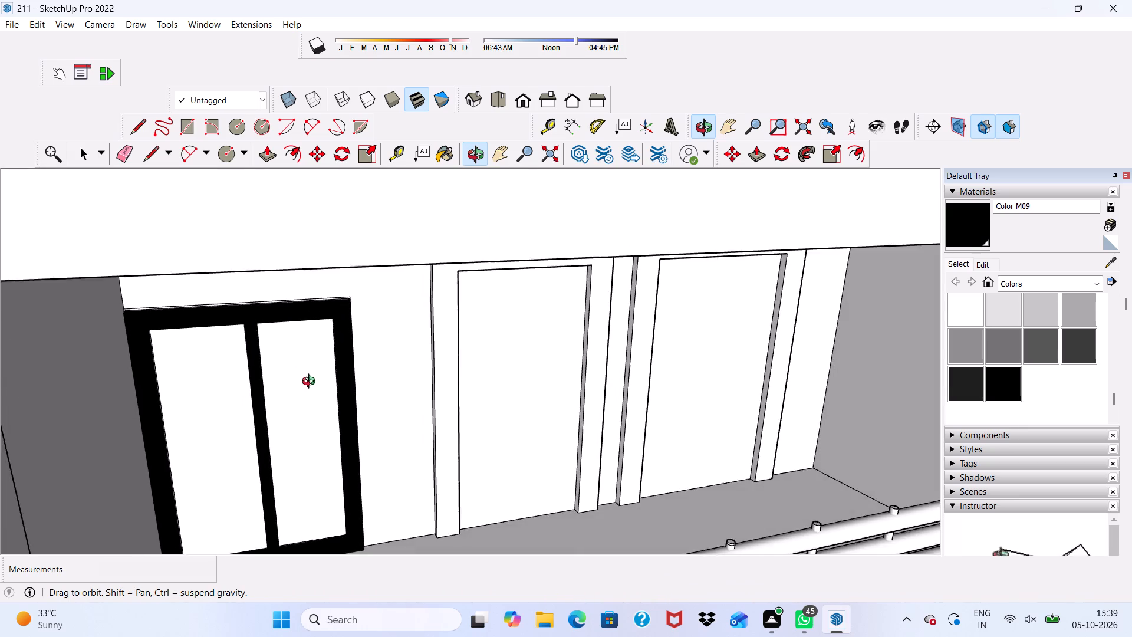
middle_click_drag(311, 383, 261, 314)
scroll(436, 316, "up", 4)
left_click(425, 305)
Paint the top, left and right inner faces of the middle balcony frame with Color M09.
scroll(437, 244, "up", 3)
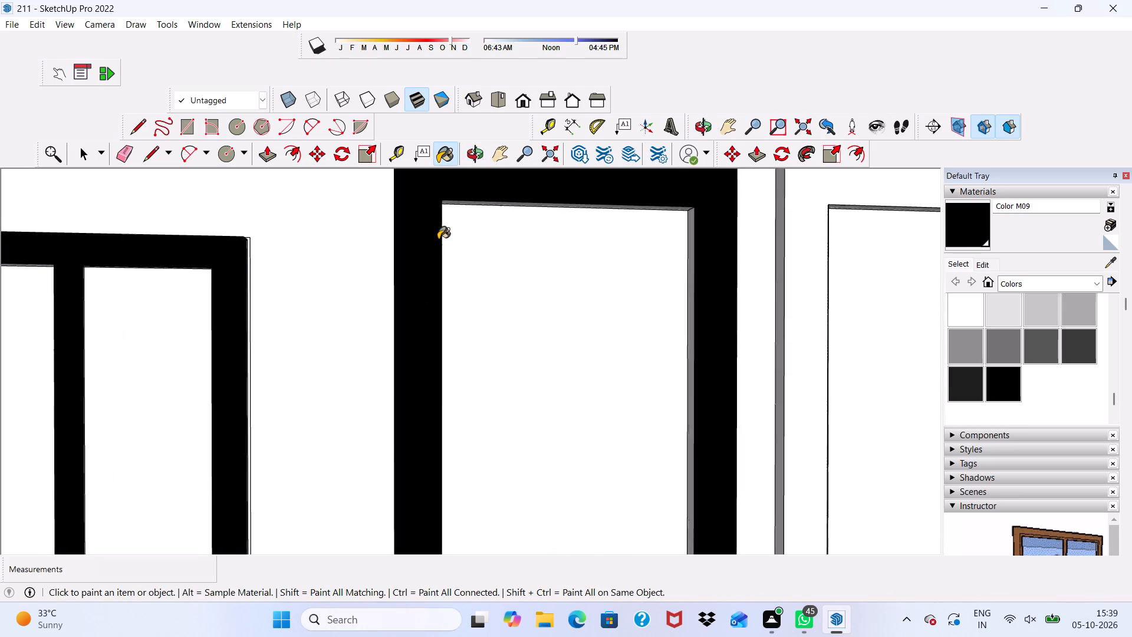
scroll(438, 239, "up", 1)
middle_click_drag(462, 210, 412, 173)
scroll(465, 187, "up", 2)
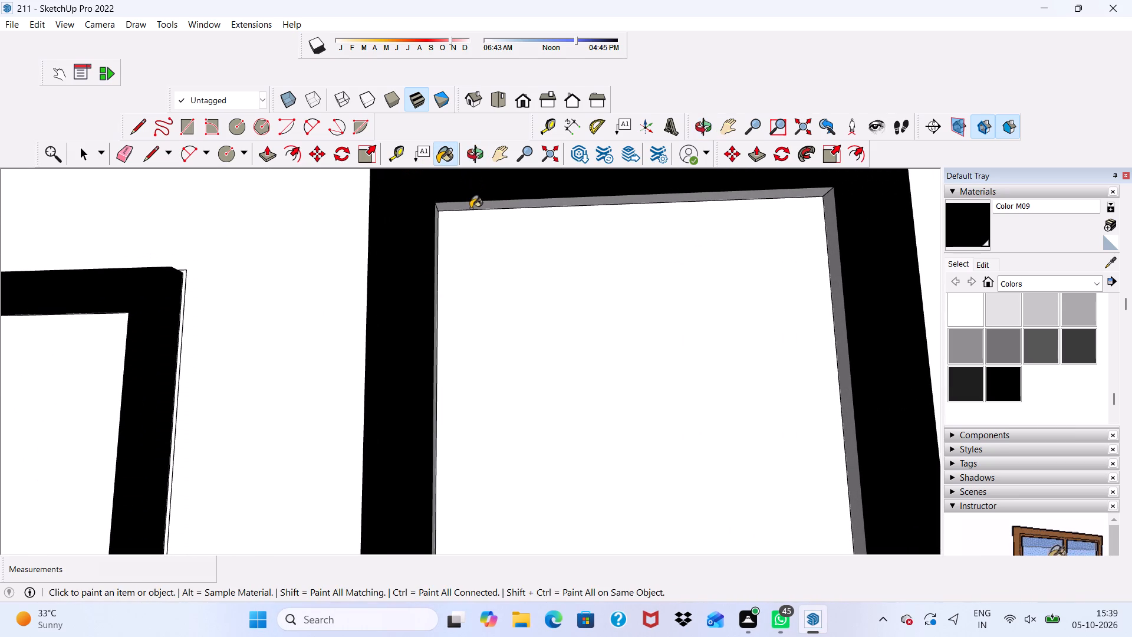
left_click(470, 208)
middle_click_drag(450, 263, 405, 263)
scroll(455, 261, "up", 1)
left_click(435, 275)
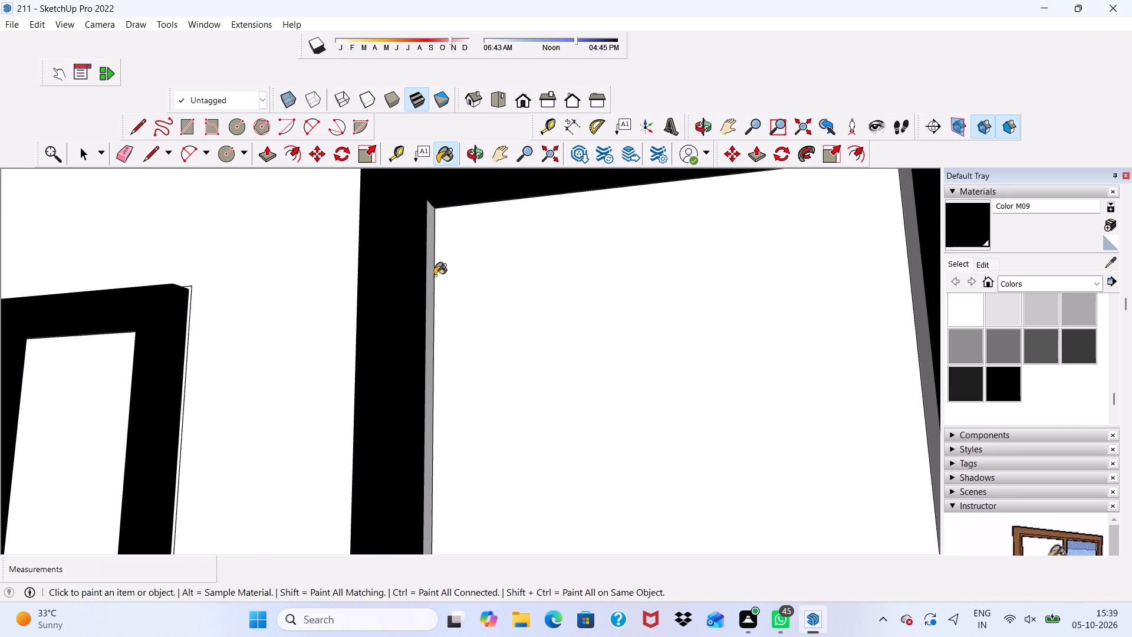
left_click(430, 288)
scroll(430, 288, "up", 4)
scroll(430, 288, "down", 7)
middle_click_drag(509, 251, 687, 254)
scroll(725, 268, "up", 3)
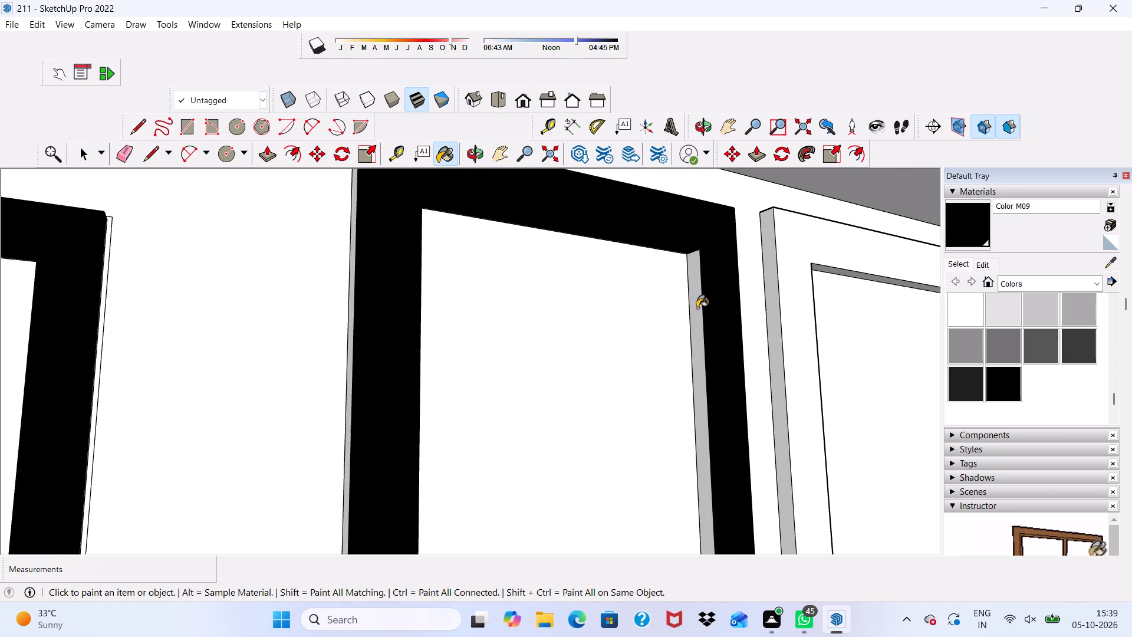
left_click(700, 313)
scroll(667, 284, "down", 4)
scroll(685, 291, "up", 4)
left_click(682, 299)
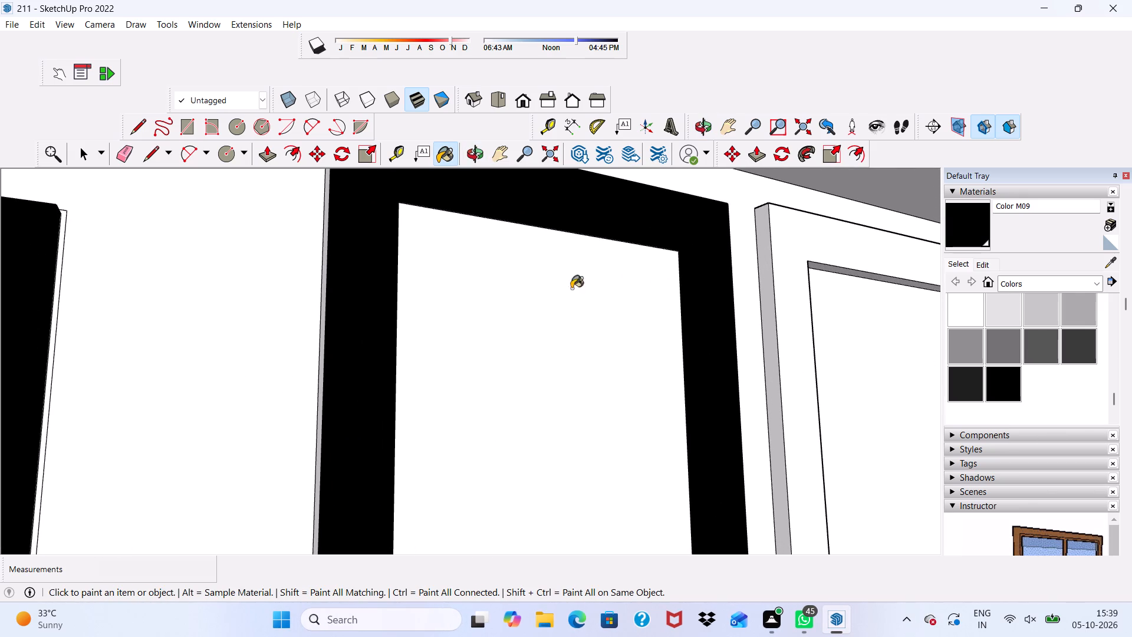
Paint the outer left side of the middle balcony frame with Color M09.
scroll(560, 295, "down", 3)
scroll(410, 300, "up", 3)
left_click(384, 304)
scroll(379, 304, "down", 5)
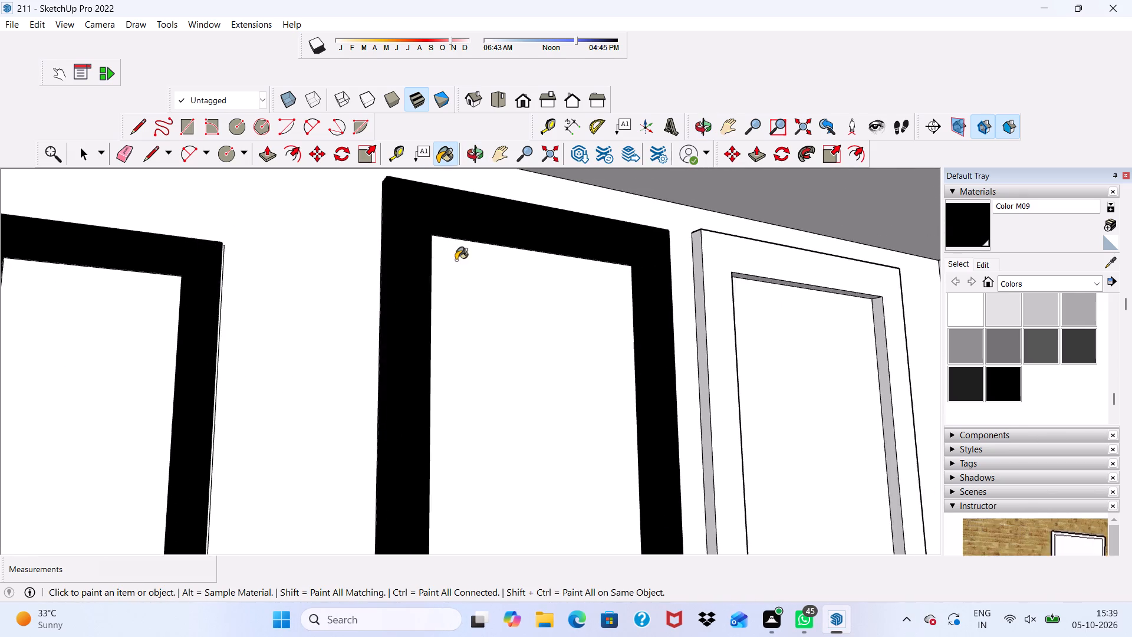
Paint the outer top face and outer right side of the middle balcony frame with Color M09.
scroll(456, 260, "down", 2)
middle_click_drag(470, 280, 436, 336)
middle_click(437, 333)
middle_click(436, 334)
scroll(393, 261, "up", 4)
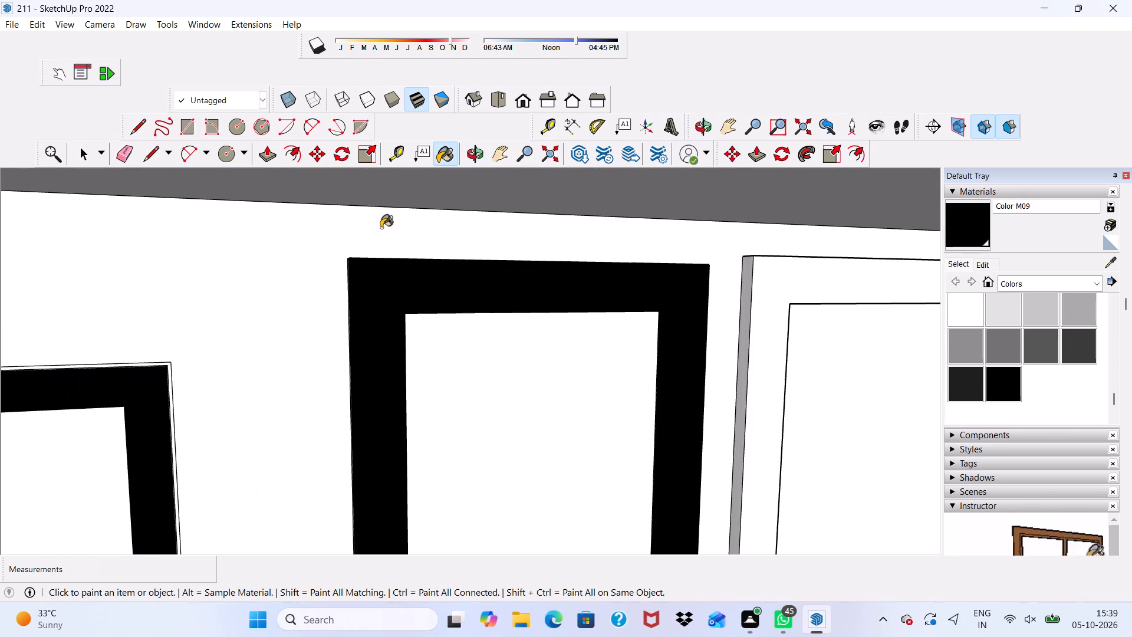
scroll(381, 228, "up", 2)
scroll(381, 228, "down", 1)
middle_click_drag(379, 228, 374, 277)
scroll(371, 268, "up", 2)
scroll(360, 248, "down", 2)
scroll(361, 248, "up", 1)
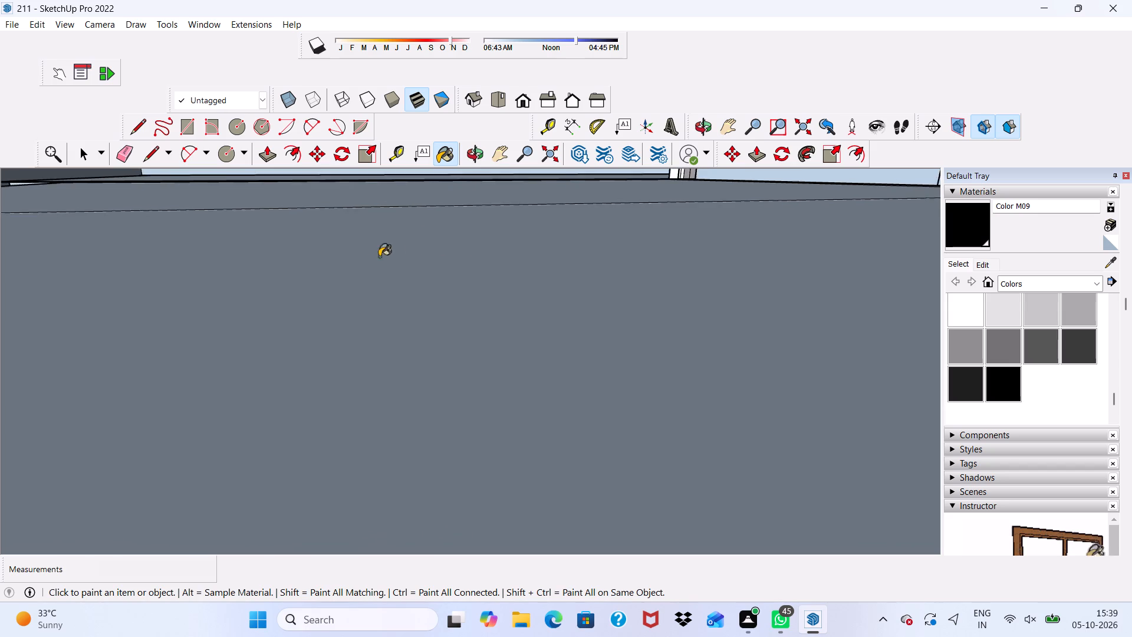
scroll(424, 194, "down", 5)
middle_click_drag(402, 318, 430, 238)
scroll(460, 340, "up", 11)
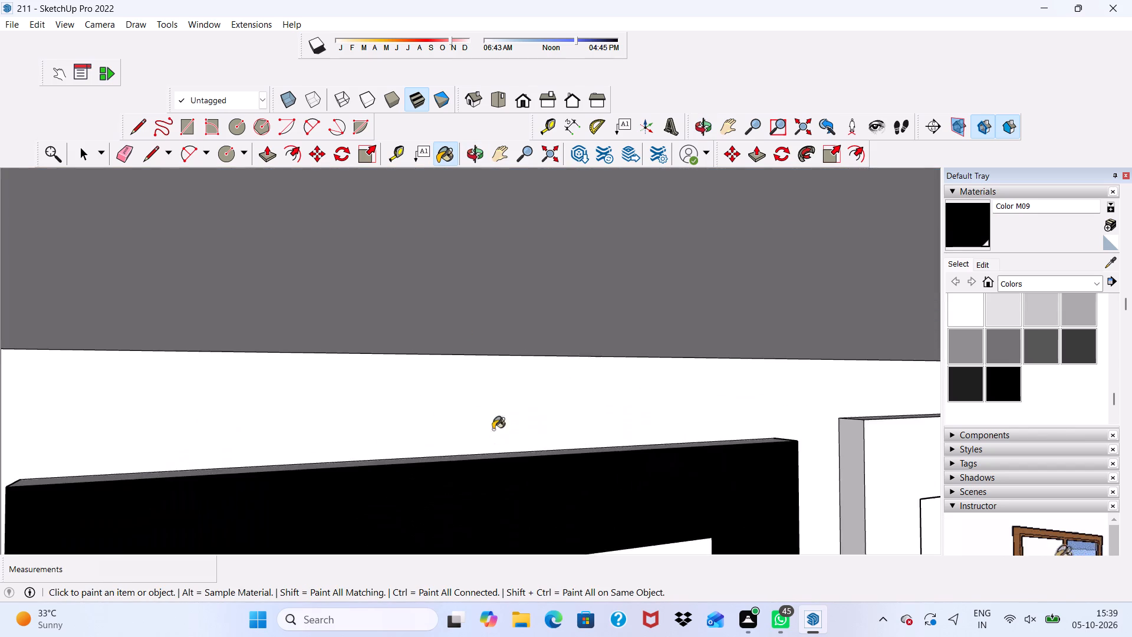
scroll(493, 429, "up", 3)
left_click(482, 459)
scroll(480, 453, "up", 1)
scroll(480, 453, "down", 14)
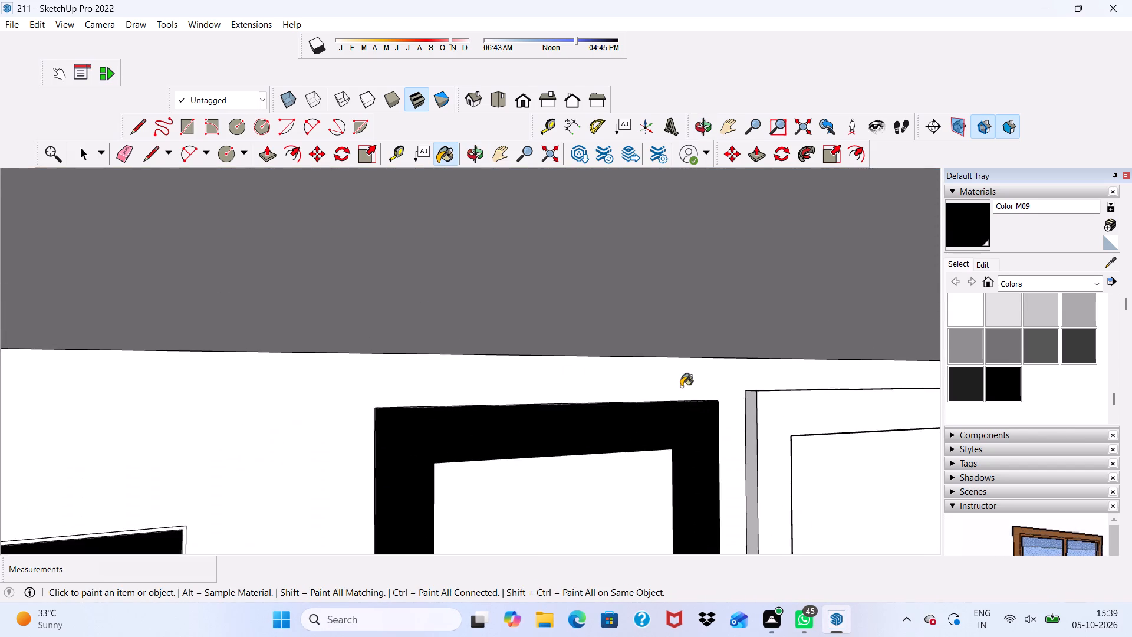
middle_click_drag(691, 387, 437, 372)
scroll(435, 449, "up", 2)
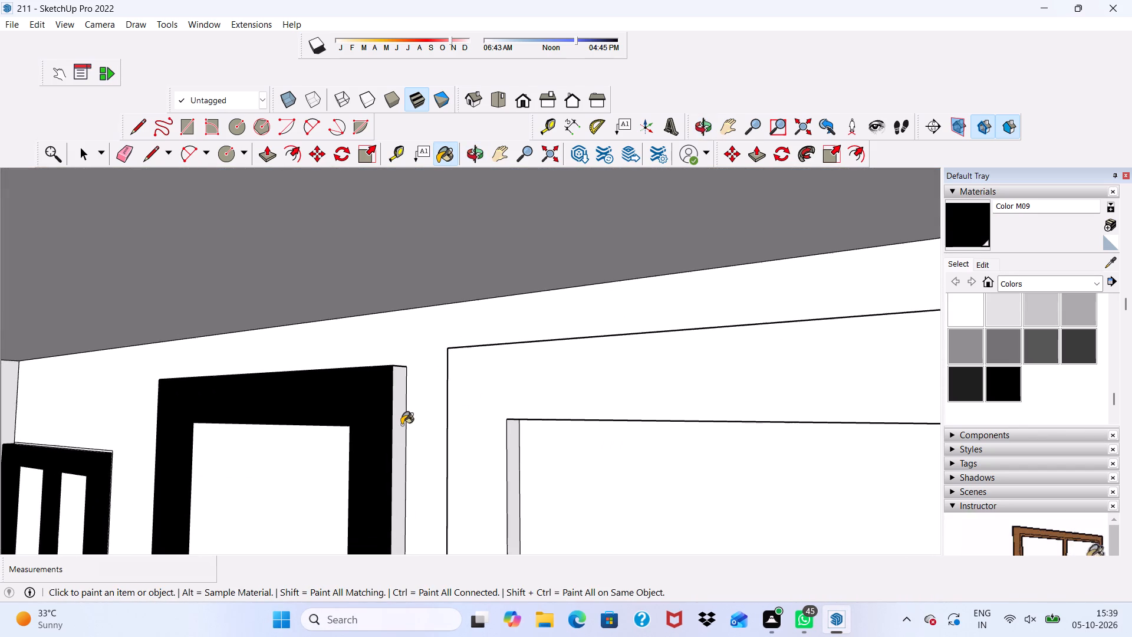
left_click(397, 423)
Paint the front face and left inner face of the right-hand frame on the left upper balcony with Color M09.
scroll(399, 418, "down", 7)
left_click(506, 398)
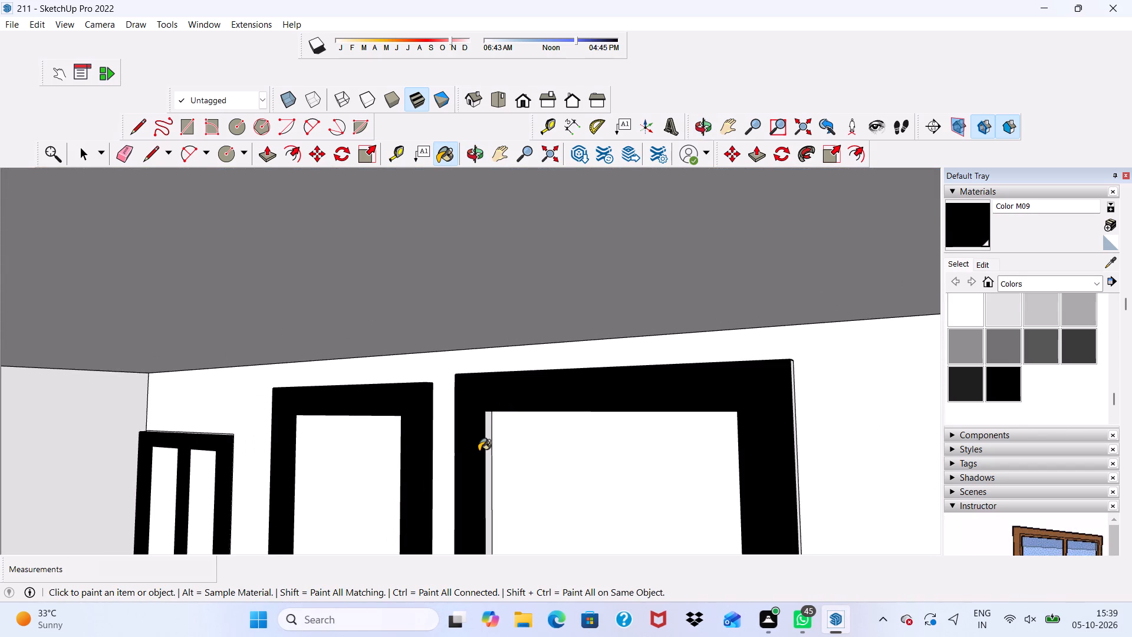
scroll(479, 452, "up", 5)
left_click(491, 441)
scroll(485, 434, "down", 1)
Paint the outer left side, right inner face and top inner face of the balcony's right-hand frame with Color M09.
middle_click_drag(484, 434, 586, 428)
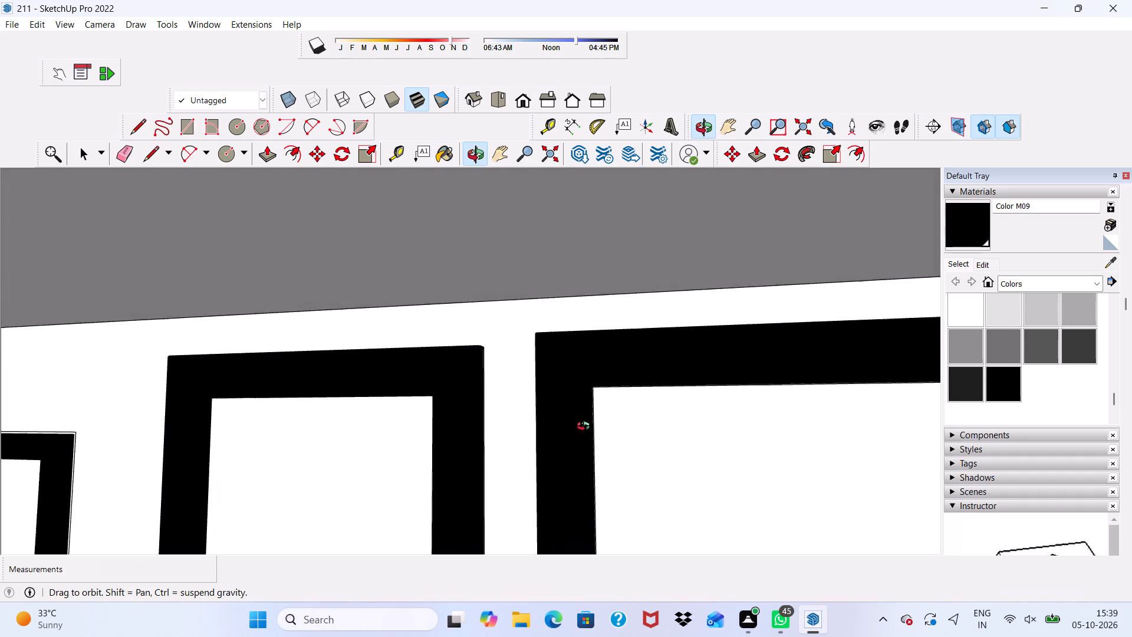
middle_click_drag(586, 428, 730, 413)
left_click(646, 396)
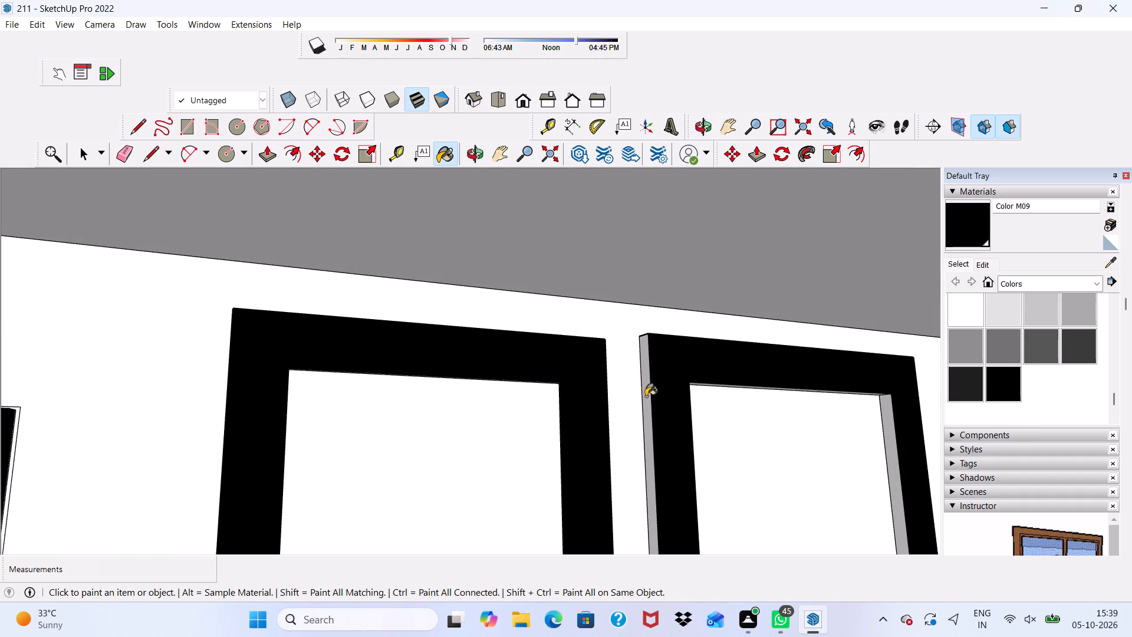
scroll(591, 411, "down", 7)
scroll(758, 454, "up", 5)
left_click(778, 441)
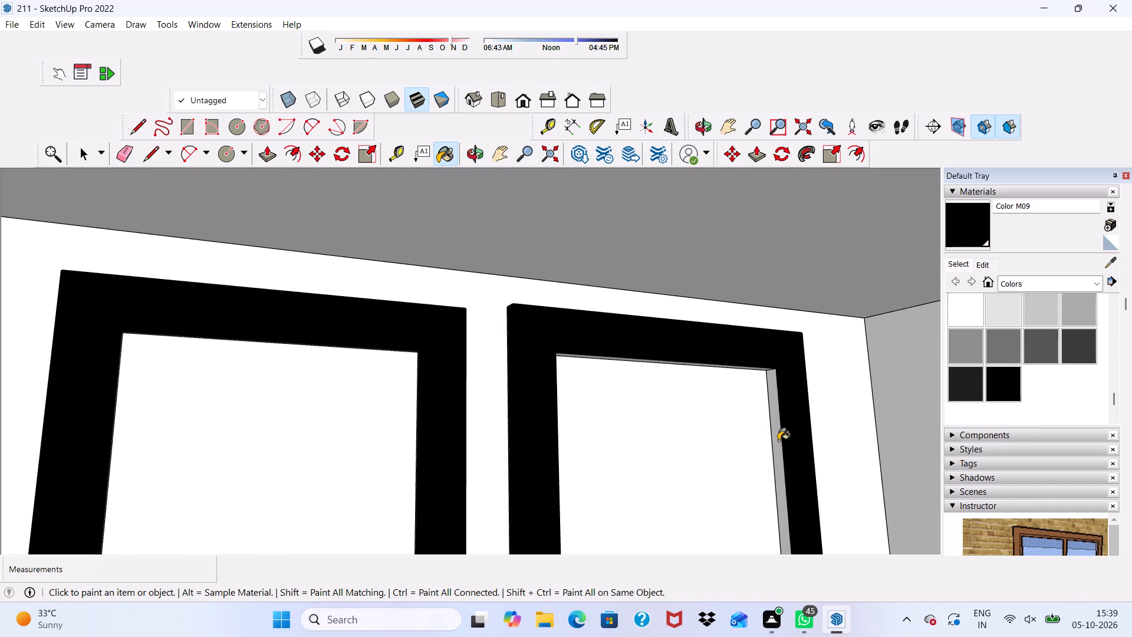
middle_click_drag(759, 415, 725, 389)
scroll(677, 355, "up", 6)
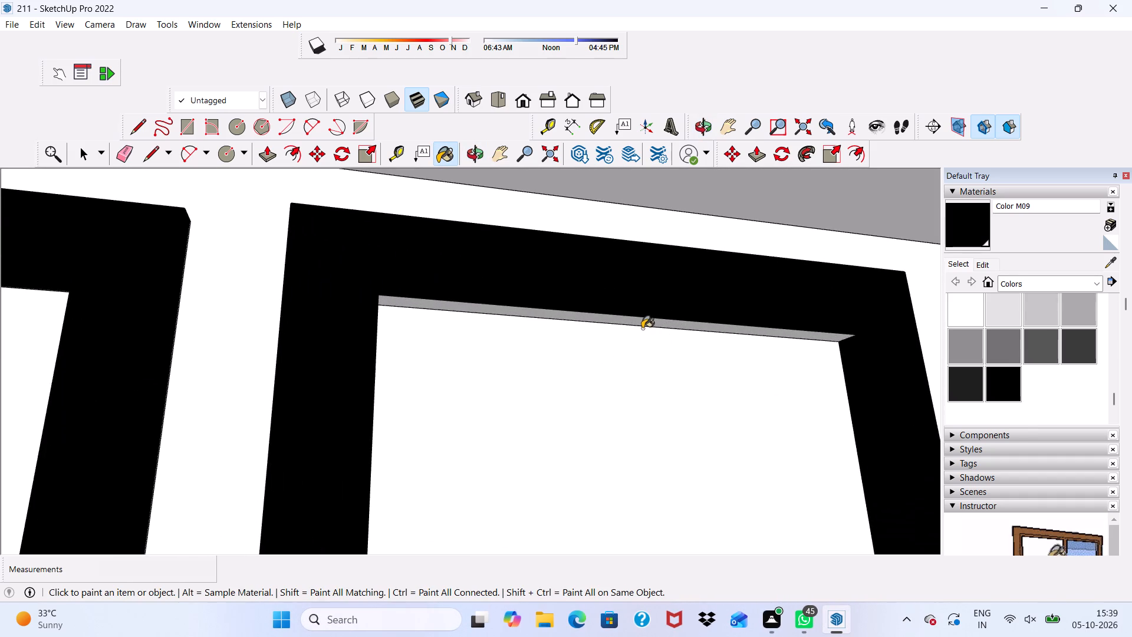
left_click(640, 321)
Examine the top edges of the left upper balcony's frames for unpainted faces.
scroll(625, 328, "down", 6)
scroll(565, 360, "up", 1)
scroll(565, 360, "down", 1)
scroll(565, 360, "up", 2)
scroll(565, 360, "down", 8)
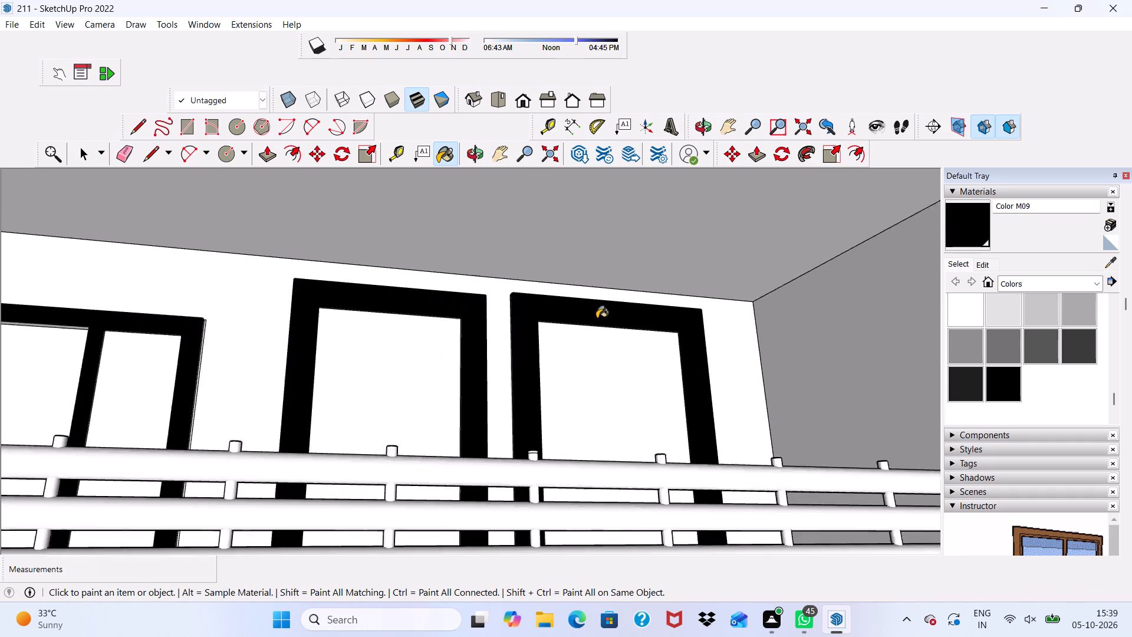
scroll(597, 318, "up", 1)
scroll(581, 305, "down", 5)
middle_click_drag(574, 325, 532, 422)
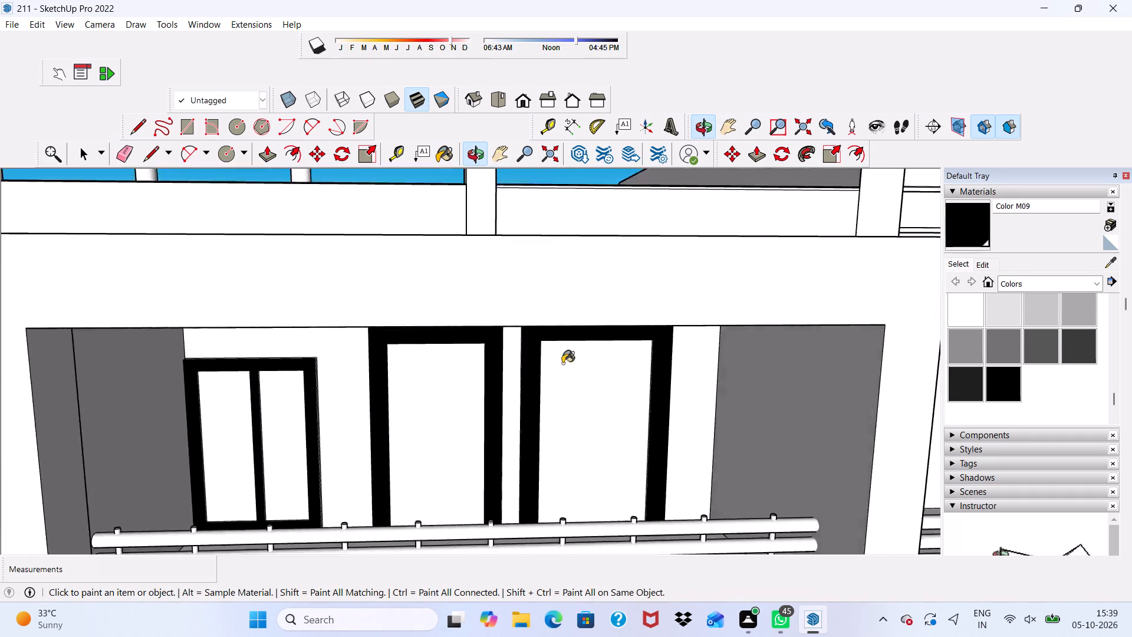
scroll(562, 350, "up", 16)
middle_click_drag(545, 299, 510, 285)
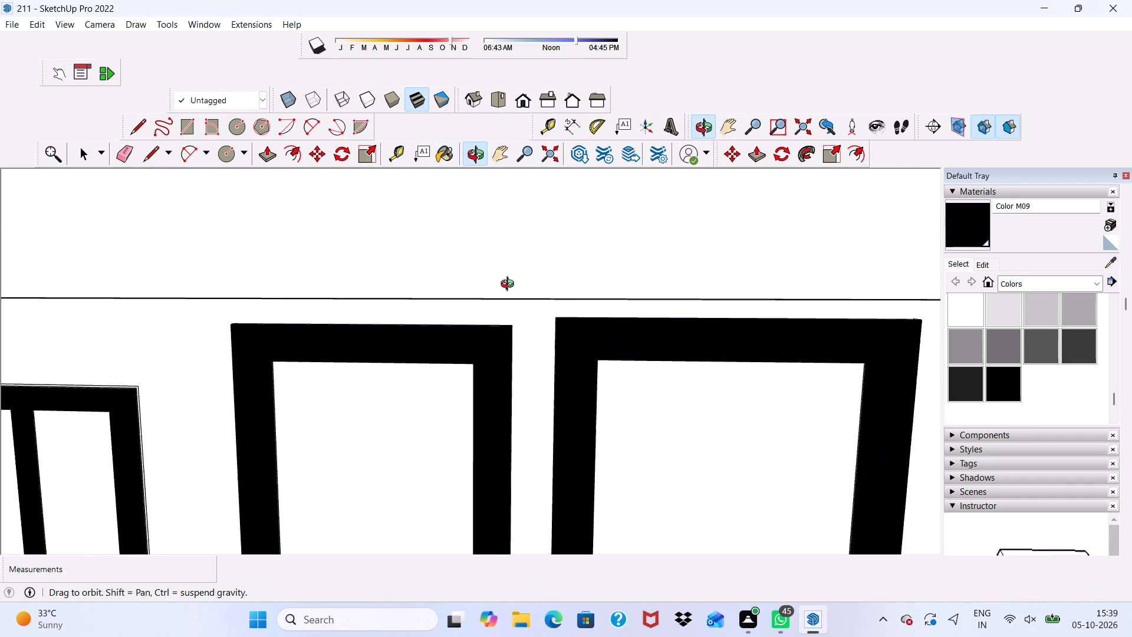
middle_click_drag(510, 285, 510, 278)
middle_click_drag(511, 273, 532, 278)
scroll(549, 318, "up", 9)
scroll(847, 172, "down", 1)
scroll(841, 193, "up", 4)
scroll(548, 408, "up", 3)
scroll(532, 400, "down", 4)
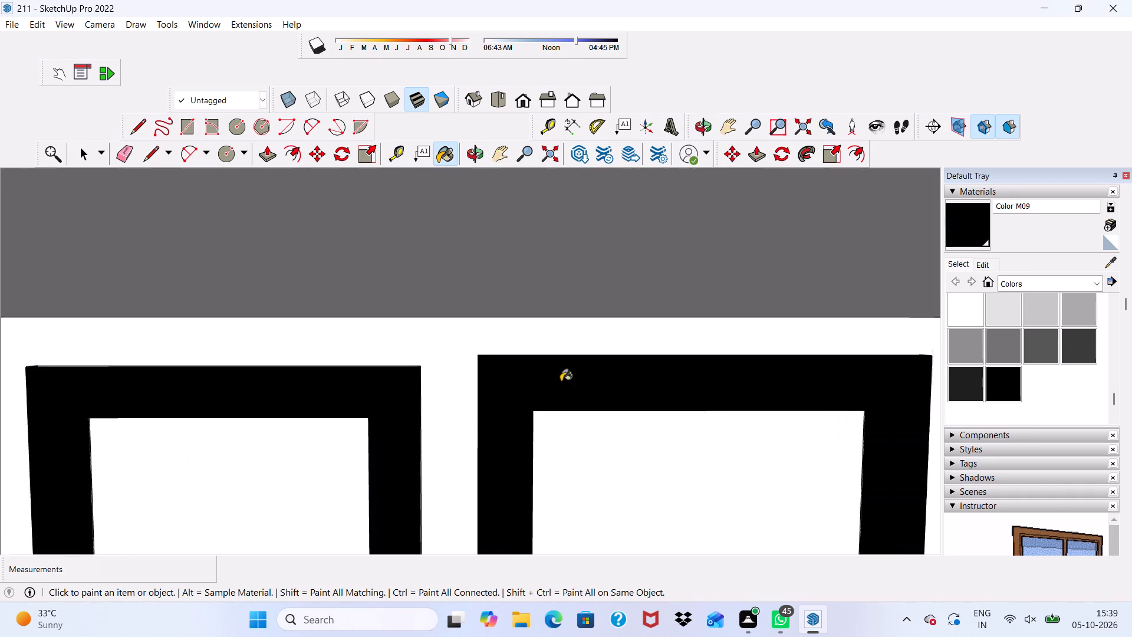
scroll(536, 436, "up", 1)
scroll(524, 405, "down", 8)
scroll(705, 353, "up", 2)
scroll(705, 359, "down", 7)
scroll(685, 363, "up", 1)
scroll(685, 368, "down", 2)
scroll(682, 375, "up", 2)
scroll(682, 376, "down", 3)
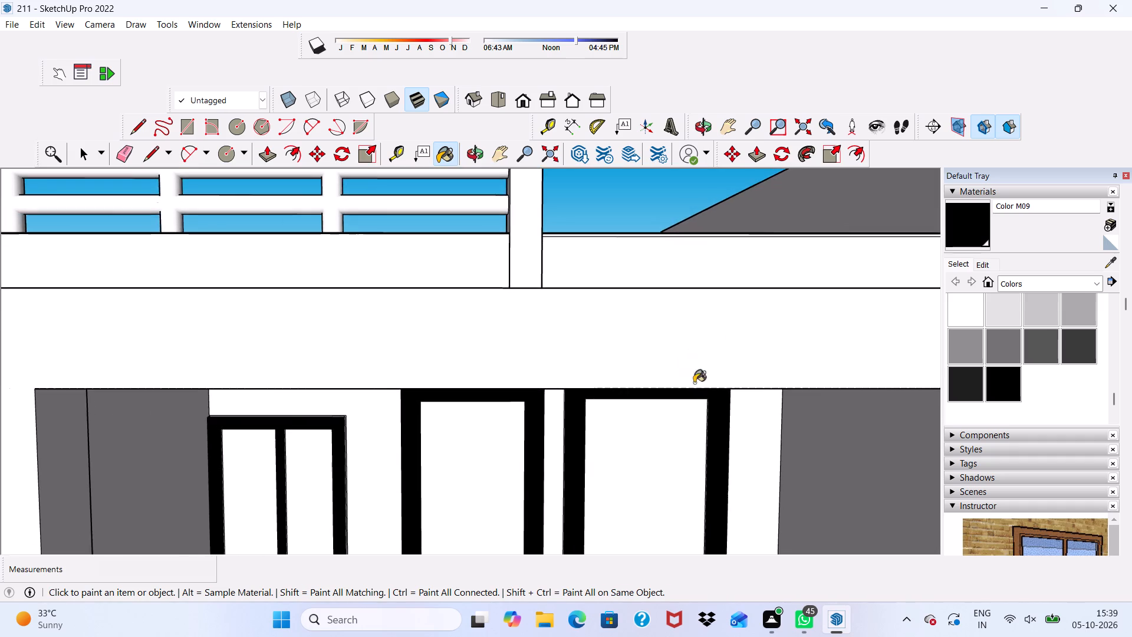
Review the whole house front from a distance to find the frames still unpainted.
scroll(694, 383, "down", 3)
key("space")
scroll(605, 431, "down", 10)
middle_click_drag(588, 379, 645, 396)
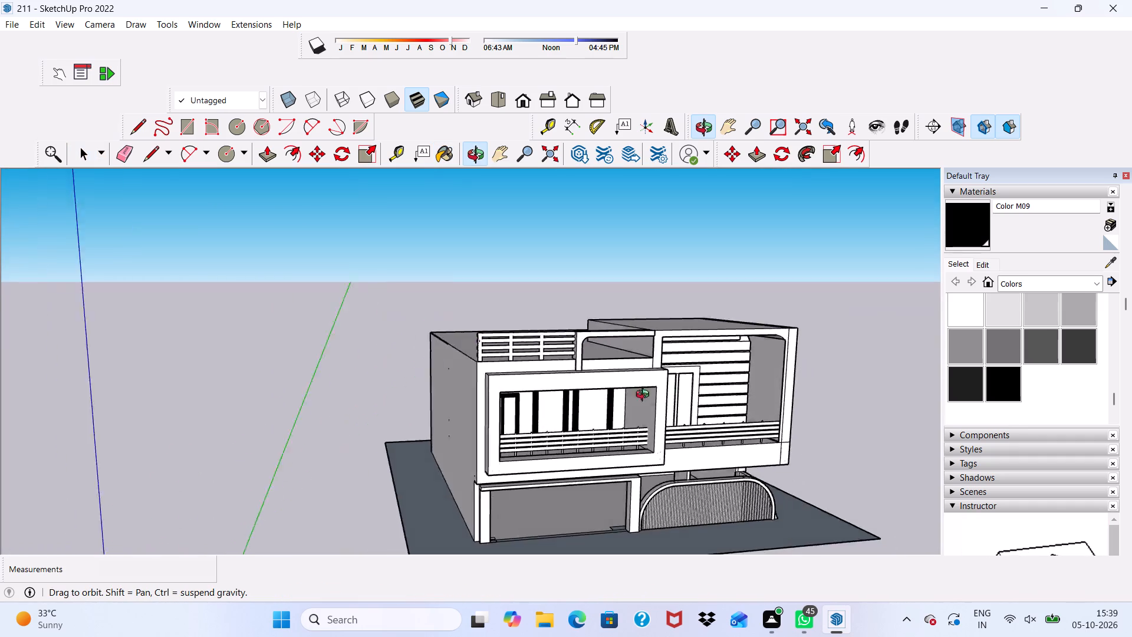
middle_click_drag(645, 396, 581, 353)
scroll(639, 296, "down", 5)
scroll(692, 310, "up", 1)
scroll(693, 311, "down", 4)
middle_click_drag(694, 326, 596, 342)
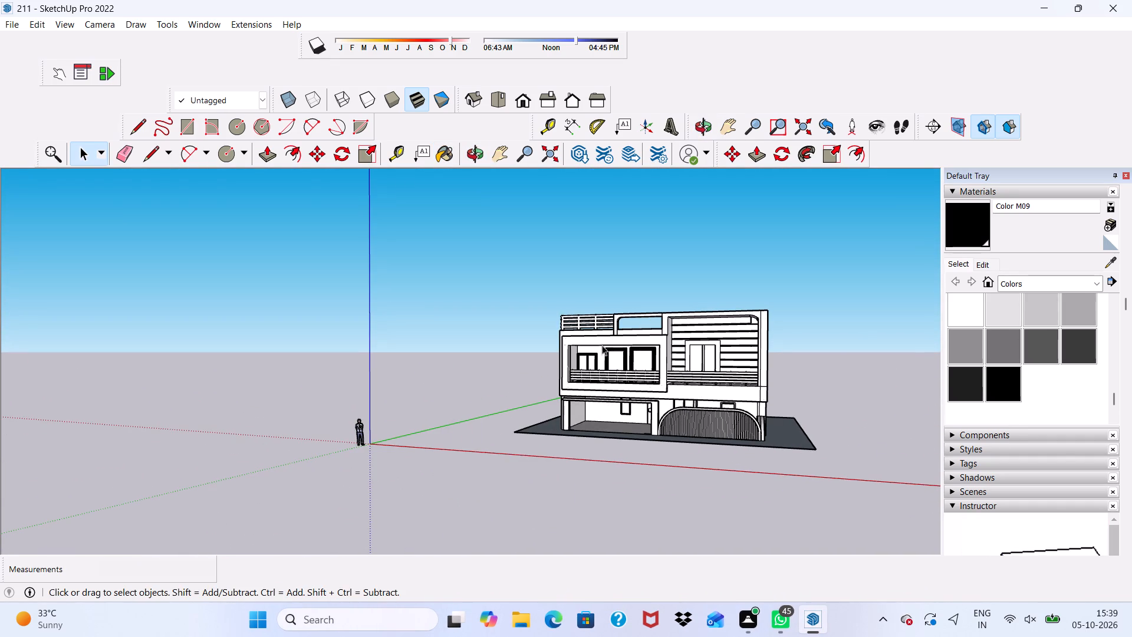
scroll(600, 359, "down", 3)
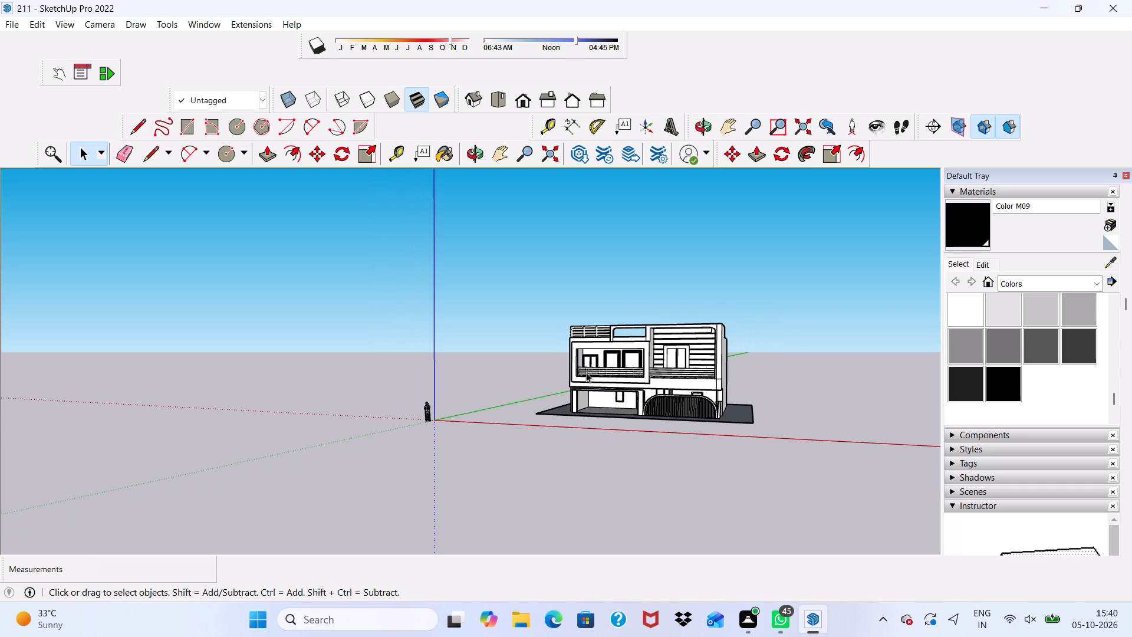
scroll(583, 370, "down", 1)
scroll(583, 370, "up", 3)
scroll(583, 370, "down", 1)
scroll(585, 314, "up", 9)
scroll(652, 373, "down", 1)
scroll(653, 372, "up", 7)
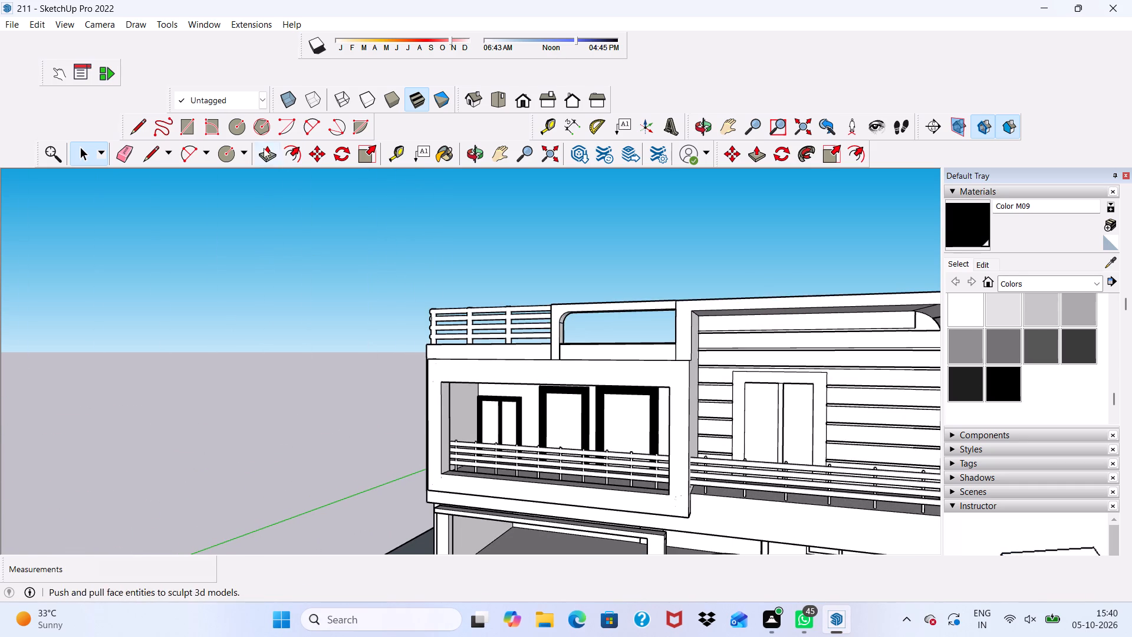
Paint the front face of the two-pane door frame on the right upper balcony's slatted wall with Color M09.
left_click(1002, 382)
scroll(806, 416, "up", 9)
left_click(774, 358)
scroll(771, 398, "up", 3)
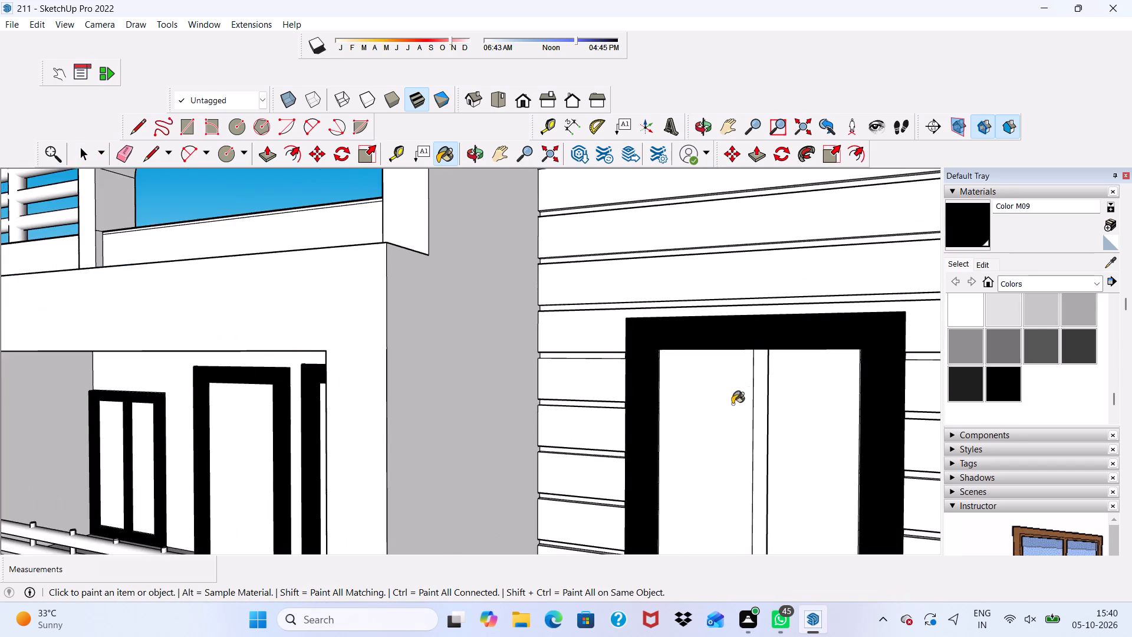
Paint the two-pane door frame's right inner face and the central mullion's front and left faces with Color M09.
middle_click_drag(733, 406, 911, 364)
scroll(780, 380, "up", 1)
scroll(780, 380, "down", 1)
scroll(780, 380, "up", 10)
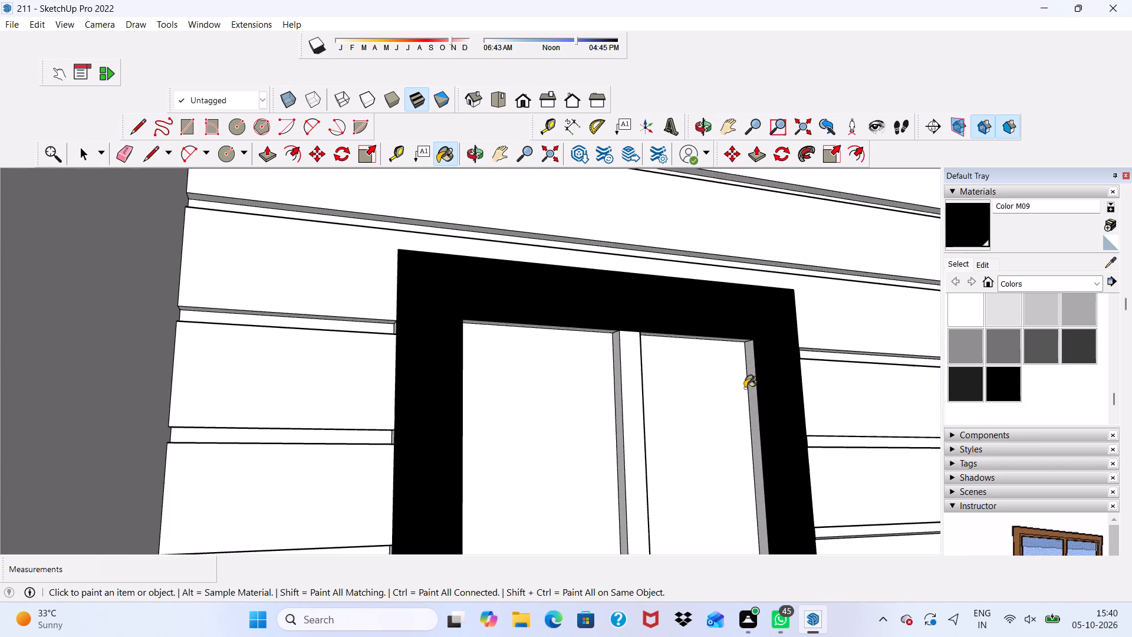
left_click(751, 383)
scroll(707, 395, "up", 3)
left_click(607, 391)
scroll(601, 388, "up", 1)
left_click(598, 387)
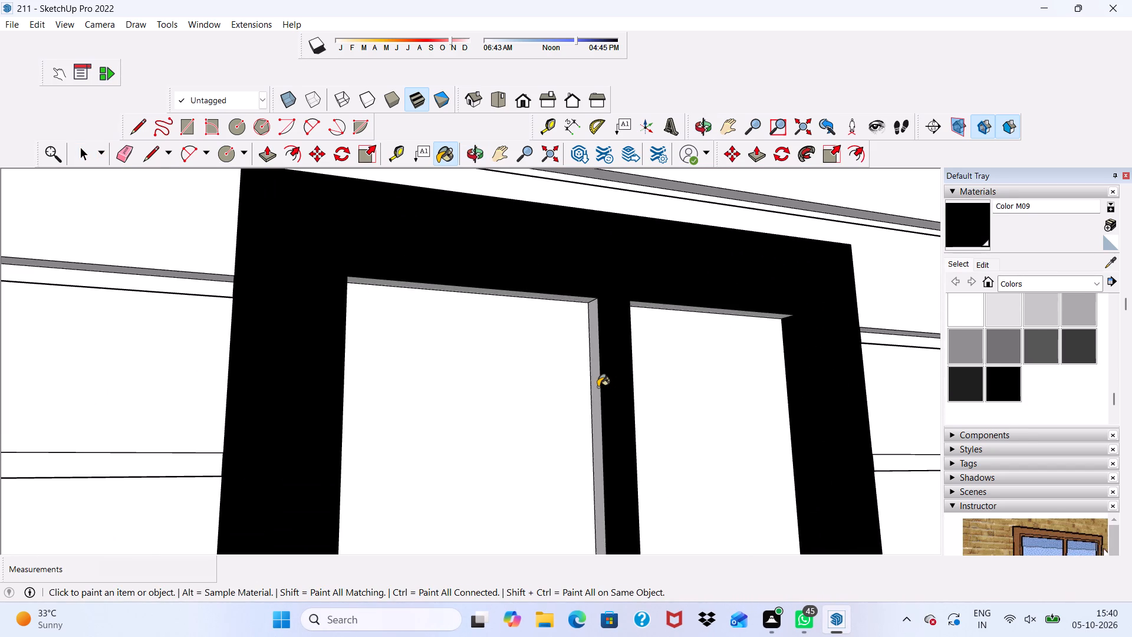
Paint both top inner faces, the mullion's right face and the left inner face of the two-pane door frame with Color M09.
scroll(591, 380, "up", 2)
left_click(563, 281)
scroll(639, 303, "up", 2)
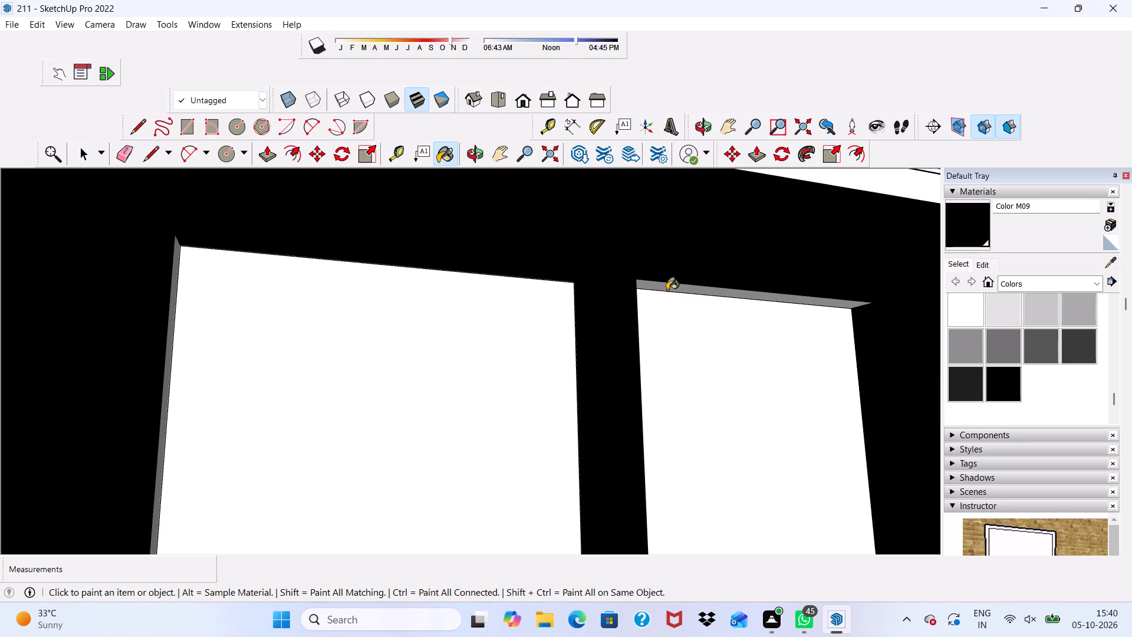
left_click(667, 290)
middle_click_drag(665, 292, 447, 278)
scroll(489, 285, "up", 1)
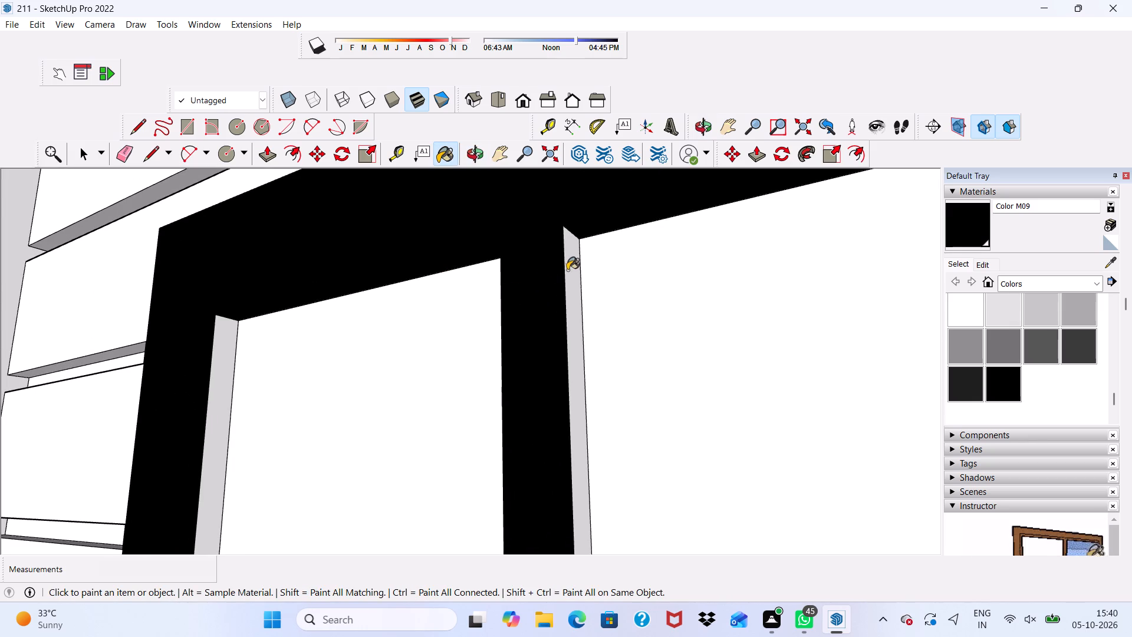
left_click(569, 269)
left_click(217, 349)
scroll(237, 350, "down", 2)
scroll(259, 363, "up", 1)
scroll(273, 365, "down", 3)
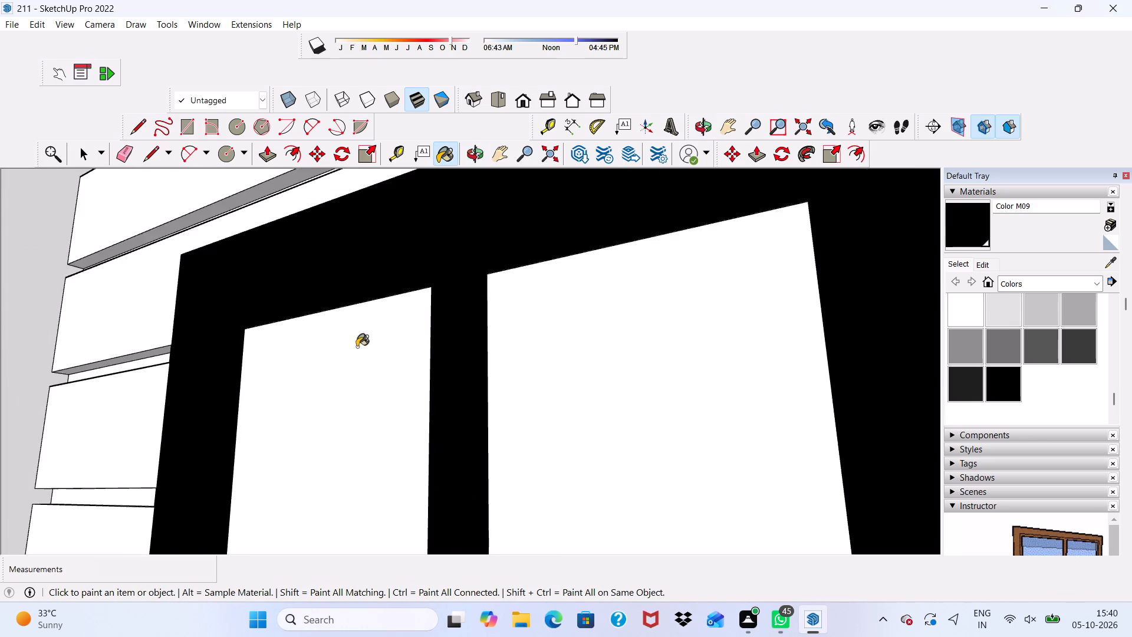
Examine the painted door frame and the whole house from several angles for remaining unpainted frames.
scroll(357, 347, "down", 6)
scroll(506, 307, "up", 1)
scroll(506, 307, "down", 3)
scroll(509, 316, "up", 1)
scroll(505, 281, "down", 4)
middle_click_drag(504, 292, 566, 287)
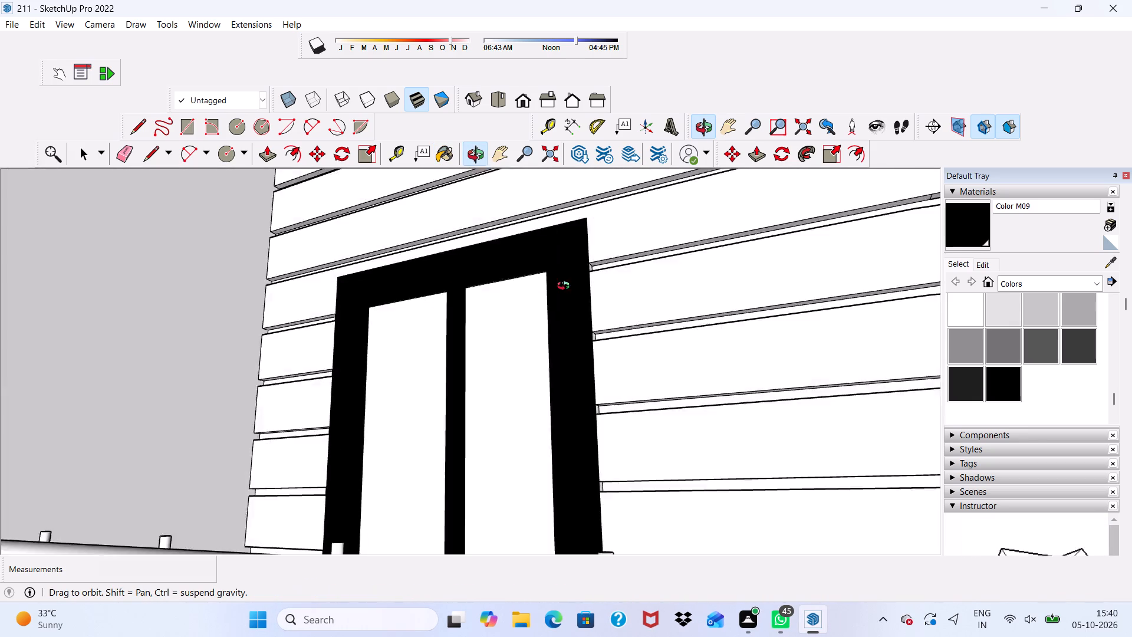
middle_click_drag(566, 287, 540, 299)
scroll(578, 297, "down", 1)
scroll(575, 258, "up", 1)
scroll(557, 266, "down", 3)
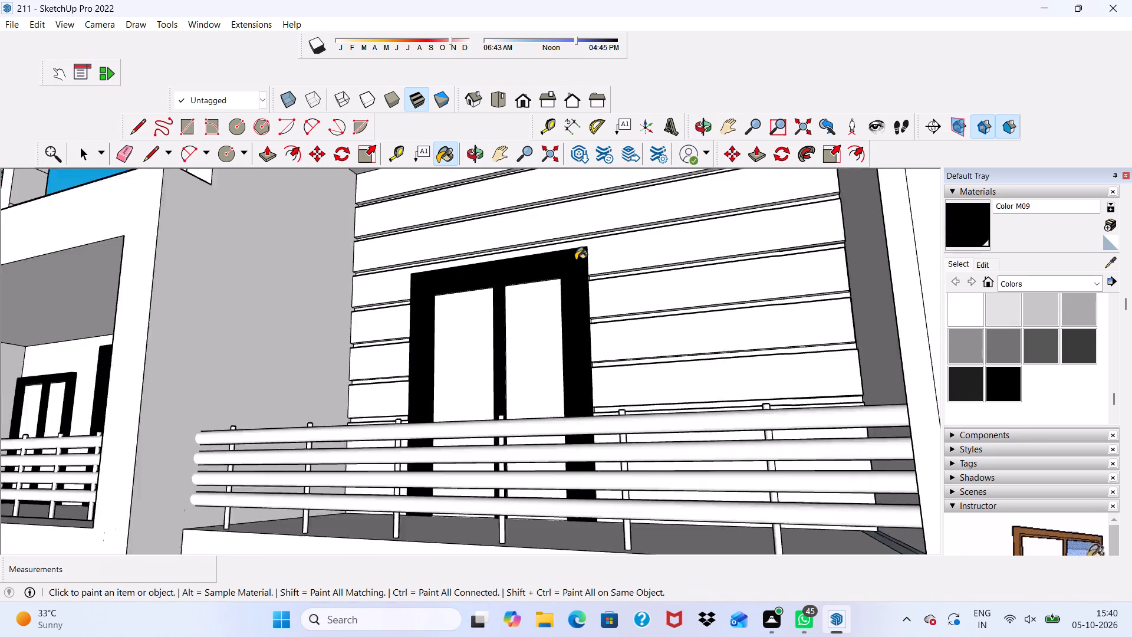
scroll(575, 260, "down", 8)
middle_click_drag(565, 302, 791, 348)
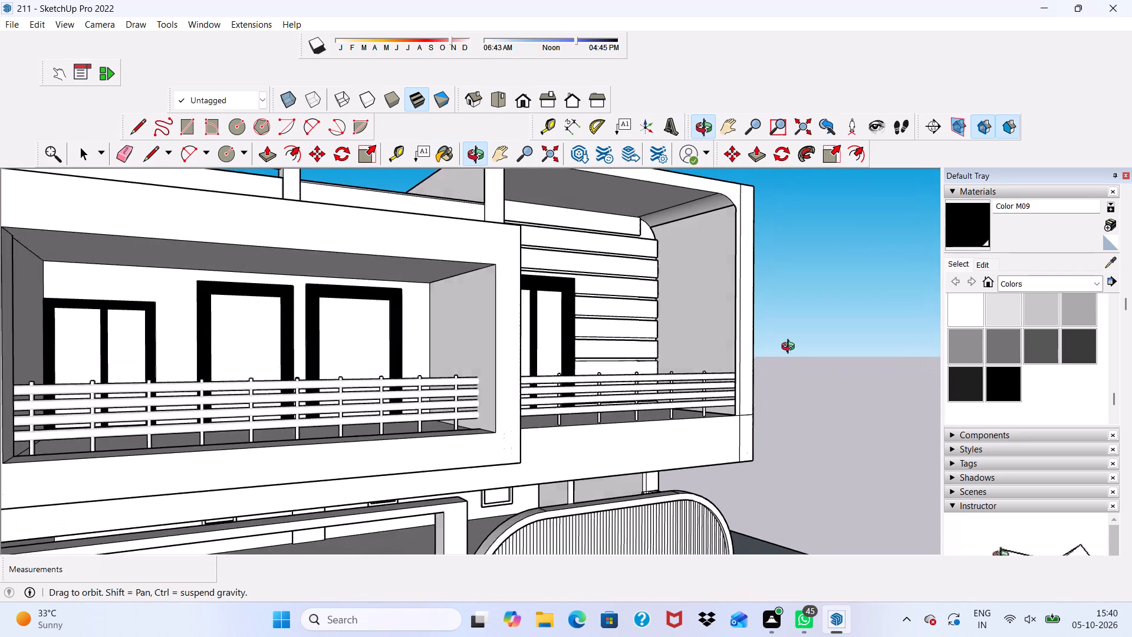
middle_click_drag(791, 348, 468, 359)
middle_click_drag(479, 356, 495, 352)
scroll(505, 335, "down", 6)
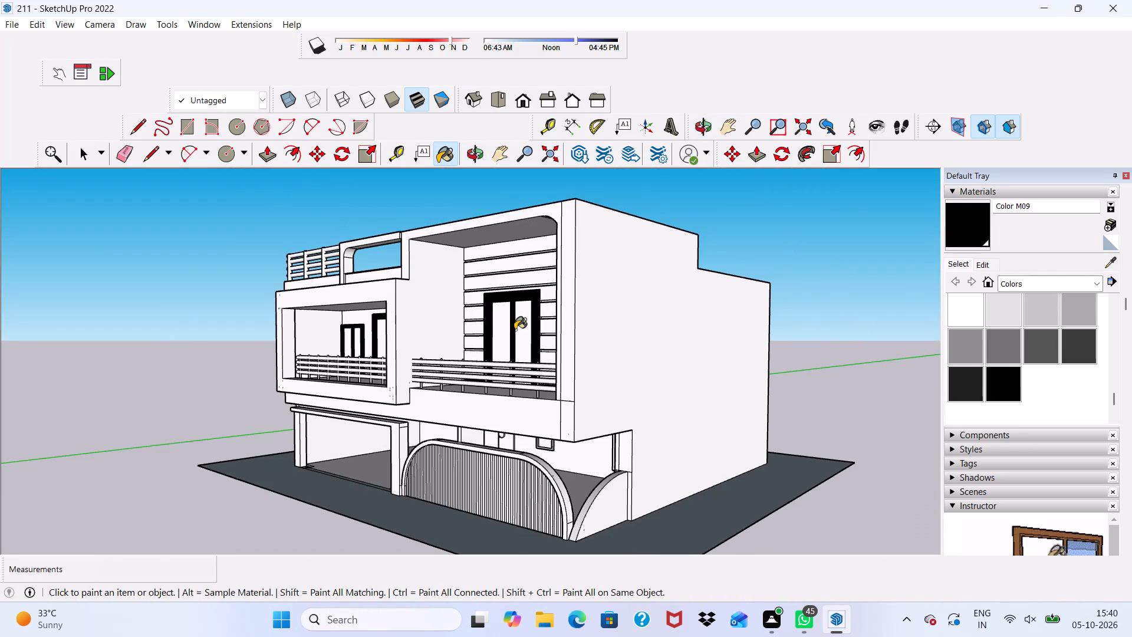
scroll(375, 359, "down", 8)
middle_click_drag(379, 357, 505, 353)
scroll(256, 382, "down", 1)
scroll(284, 418, "up", 5)
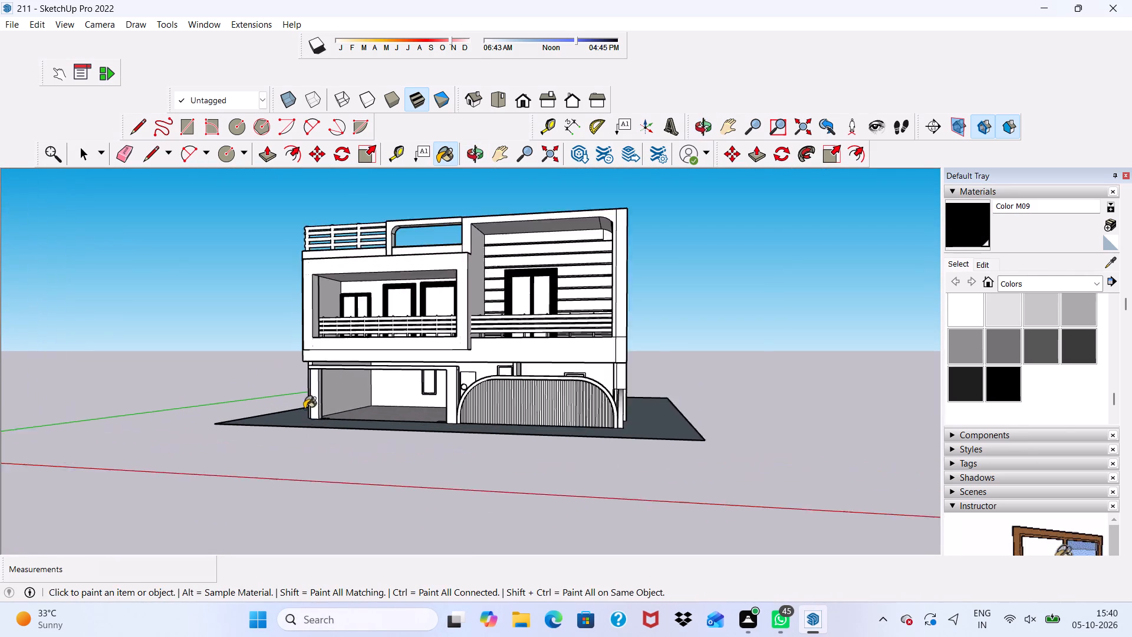
Paint the front face of the narrow frame on the ground-floor parking bay's back wall with Color M09.
scroll(304, 409, "up", 10)
scroll(504, 357, "up", 18)
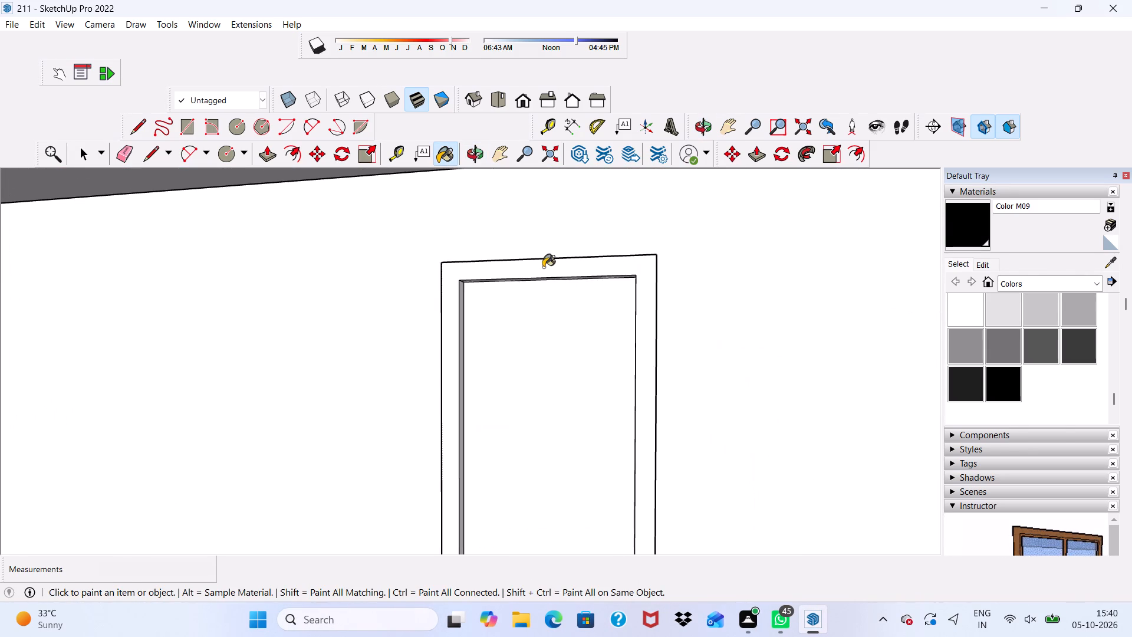
left_click(543, 267)
scroll(475, 314, "up", 3)
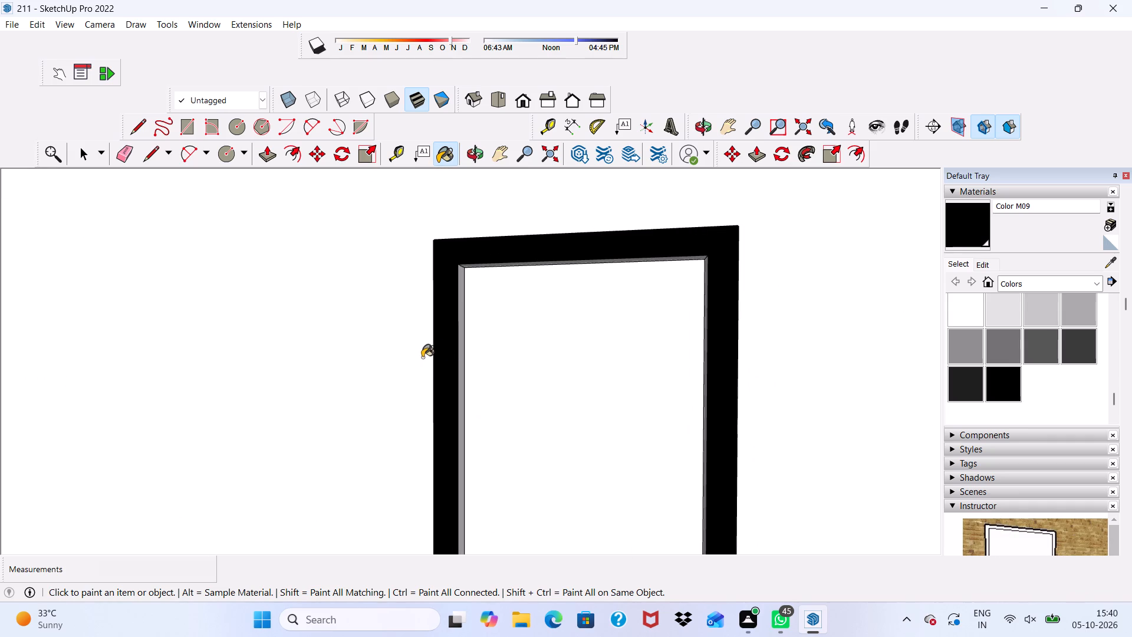
Paint the left, top and right inner faces of the narrow frame on the parking bay's back wall with Color M09.
scroll(419, 359, "up", 4)
scroll(516, 354, "up", 4)
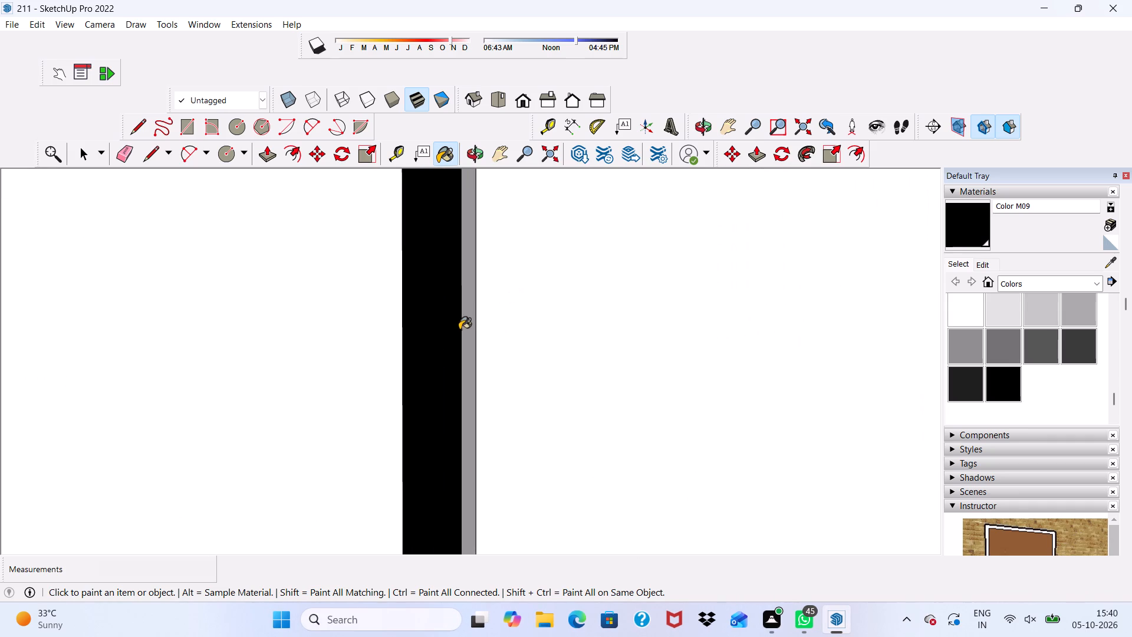
left_click(470, 322)
scroll(469, 322, "down", 11)
middle_click_drag(492, 375, 562, 305)
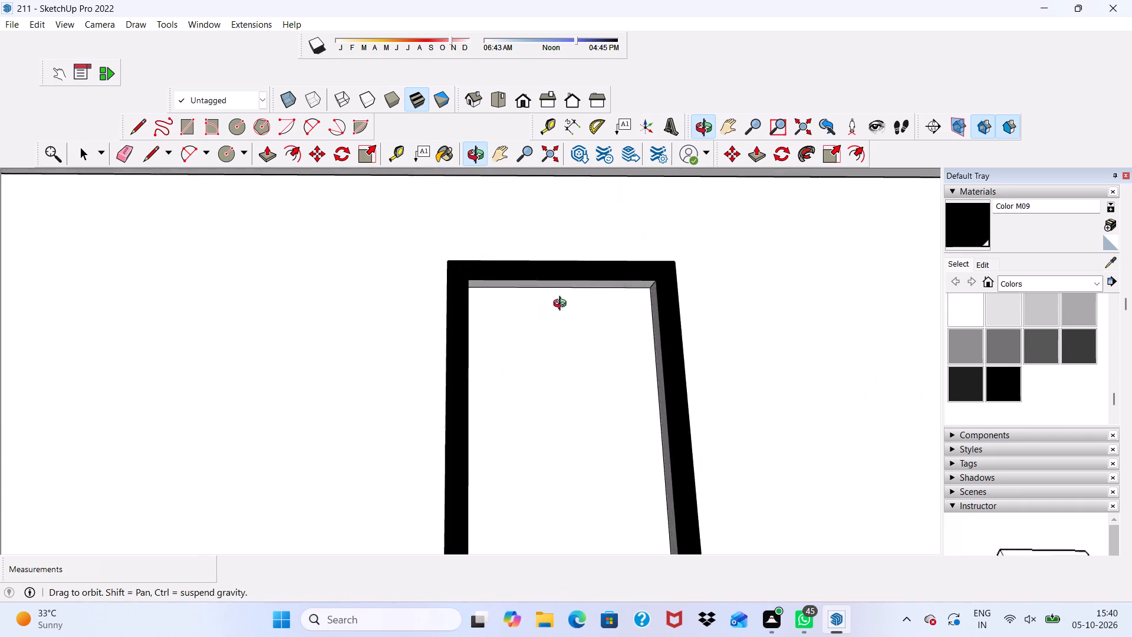
middle_click_drag(562, 305, 568, 303)
scroll(578, 296, "up", 7)
left_click(570, 288)
scroll(735, 327, "up", 1)
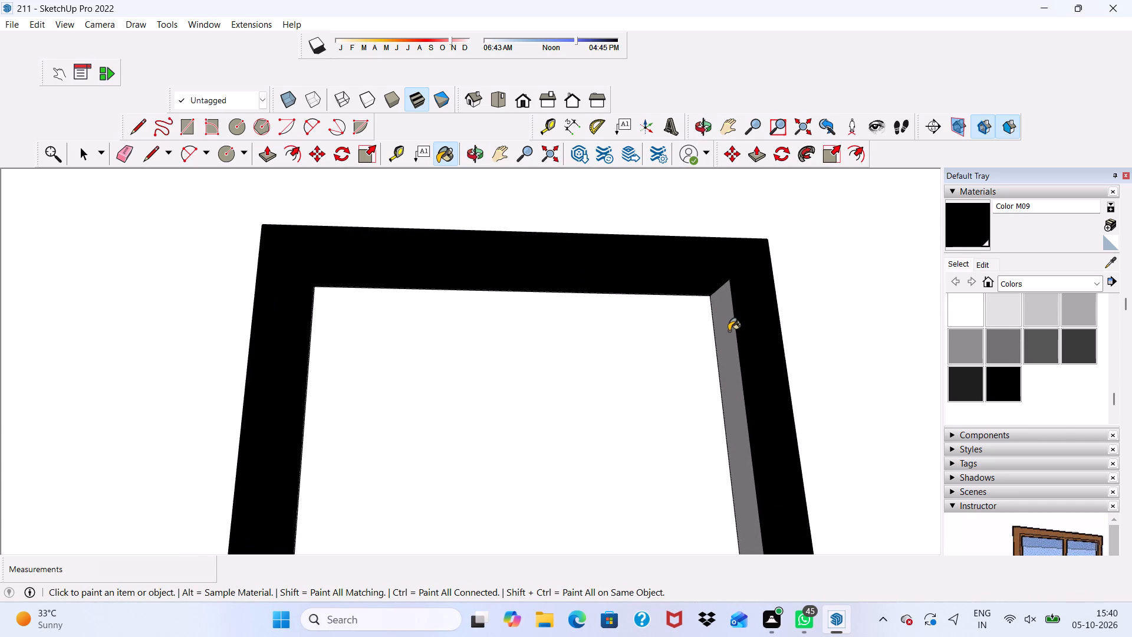
left_click(729, 331)
Paint the narrow frame's left outer side face with Color M09.
scroll(709, 303, "down", 13)
middle_click_drag(622, 329, 673, 380)
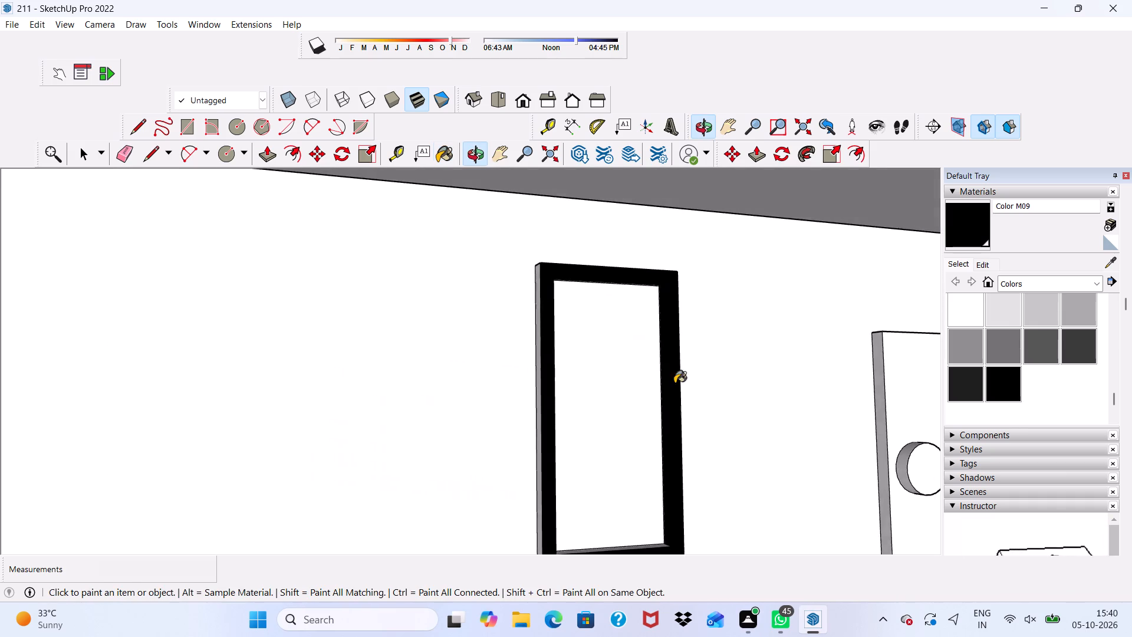
scroll(608, 404, "down", 1)
scroll(536, 387, "up", 2)
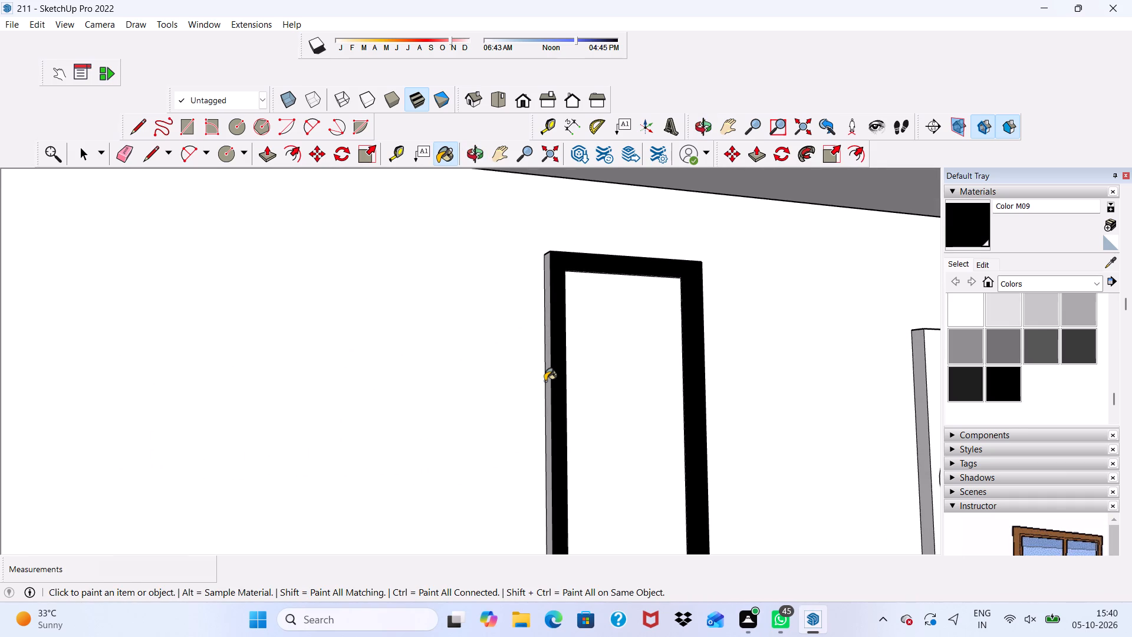
left_click(545, 381)
left_click(545, 379)
scroll(562, 330, "up", 3)
scroll(562, 330, "down", 1)
scroll(562, 330, "up", 6)
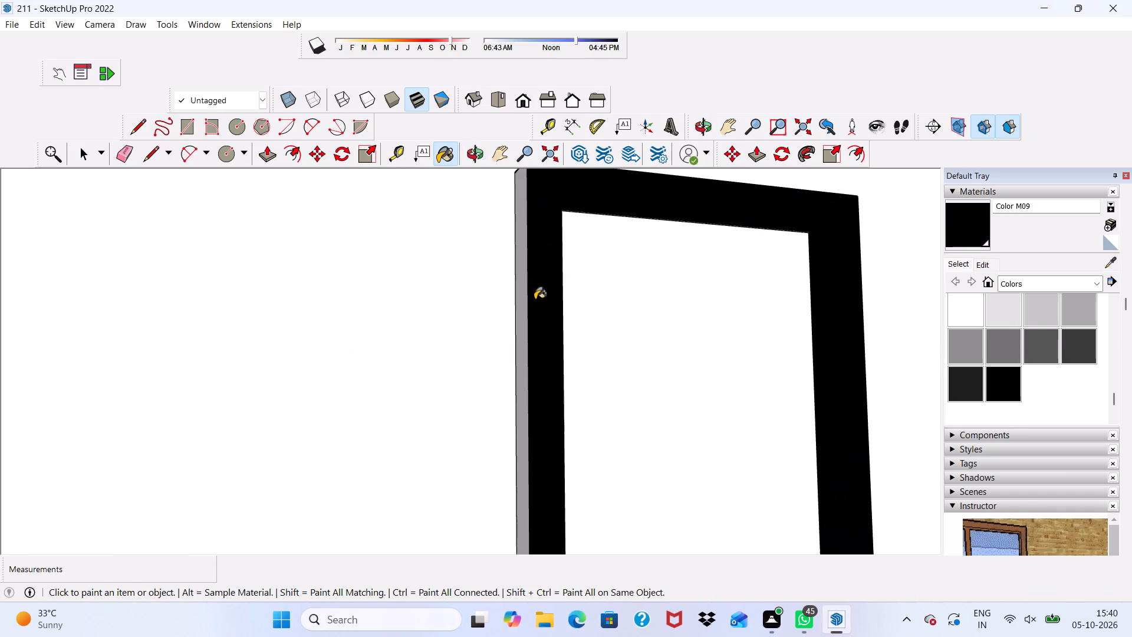
left_click(519, 310)
Paint the bottom inner face of the narrow frame with Color M09.
scroll(527, 305, "down", 6)
scroll(548, 249, "up", 3)
scroll(548, 249, "down", 3)
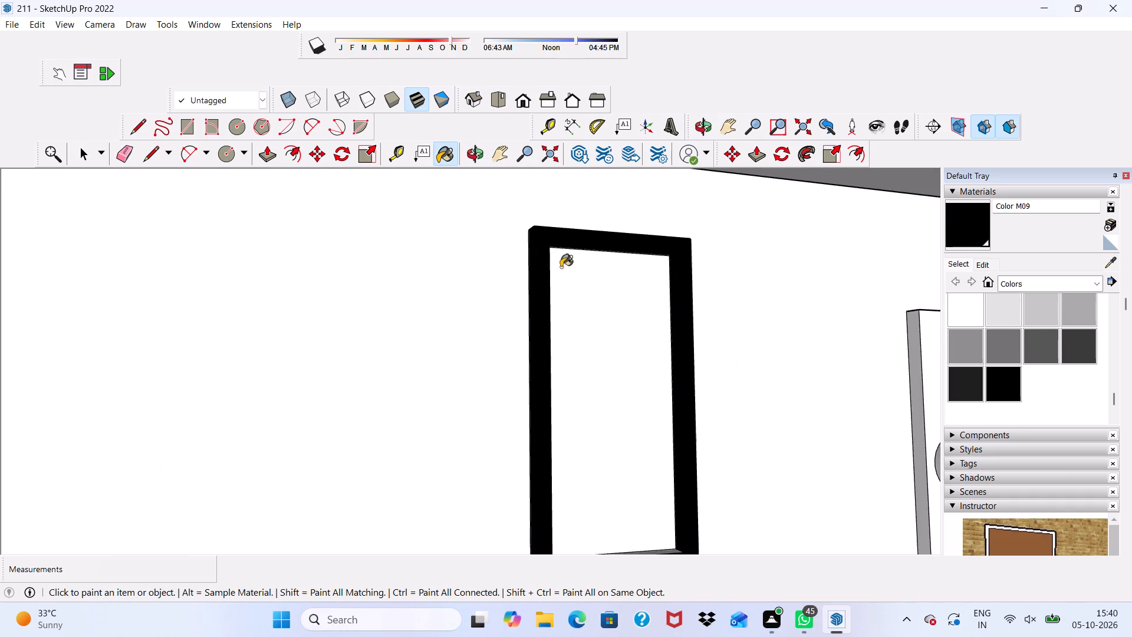
scroll(561, 267, "down", 3)
middle_click_drag(585, 324, 657, 462)
middle_click_drag(631, 451, 462, 304)
scroll(478, 294, "up", 1)
scroll(479, 295, "down", 5)
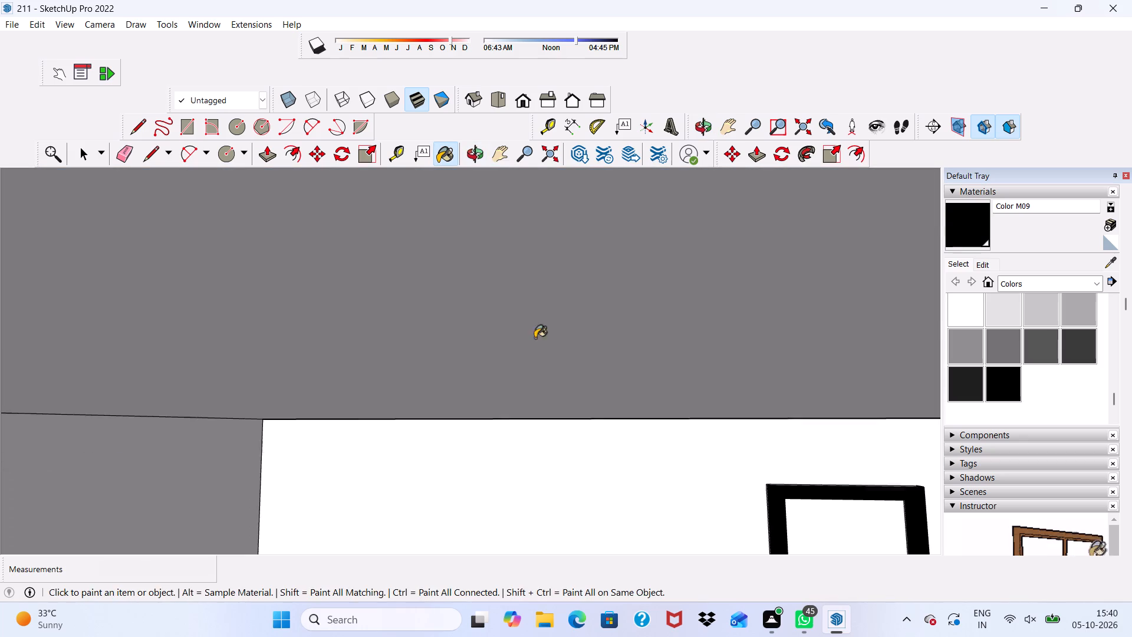
scroll(730, 303, "down", 6)
scroll(762, 400, "up", 1)
scroll(764, 409, "down", 5)
scroll(740, 403, "up", 1)
scroll(738, 413, "down", 1)
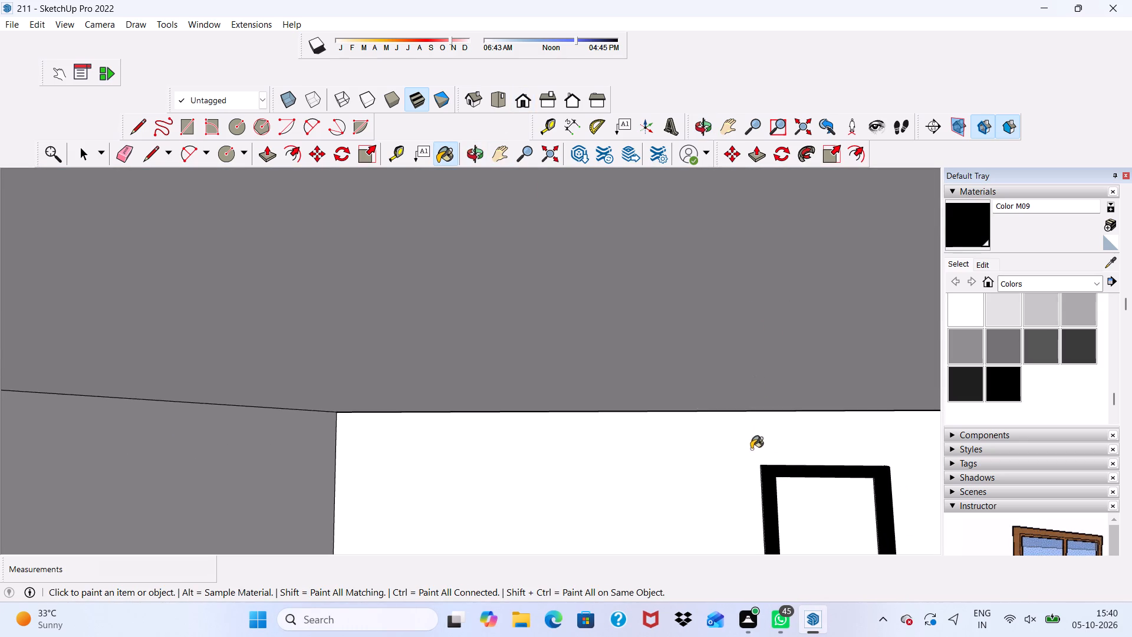
scroll(751, 449, "down", 3)
scroll(855, 490, "up", 2)
scroll(829, 446, "down", 6)
scroll(711, 397, "up", 2)
scroll(742, 433, "down", 1)
scroll(777, 484, "down", 3)
scroll(793, 502, "up", 2)
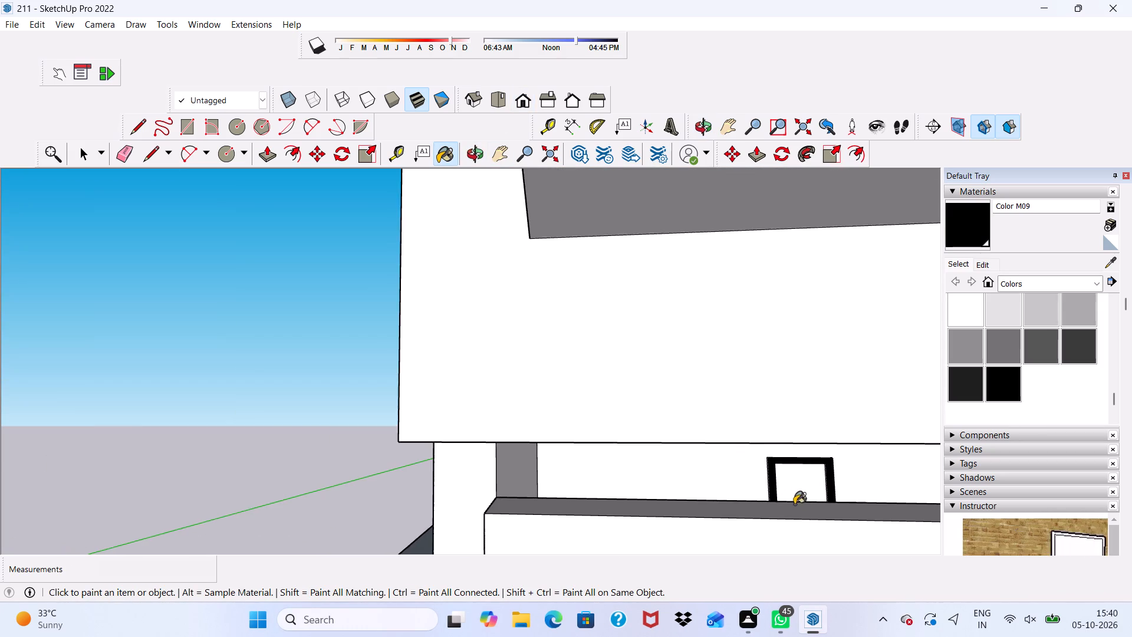
scroll(783, 507, "down", 14)
scroll(787, 550, "up", 13)
scroll(797, 521, "down", 1)
scroll(797, 521, "up", 6)
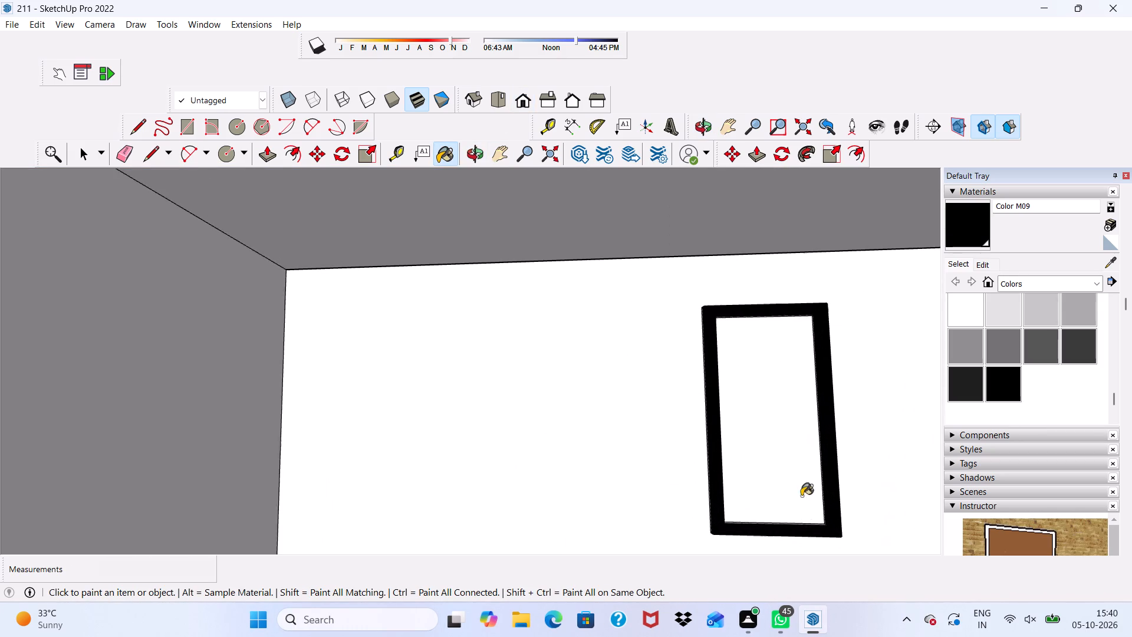
middle_click_drag(778, 532, 789, 549)
scroll(781, 524, "up", 8)
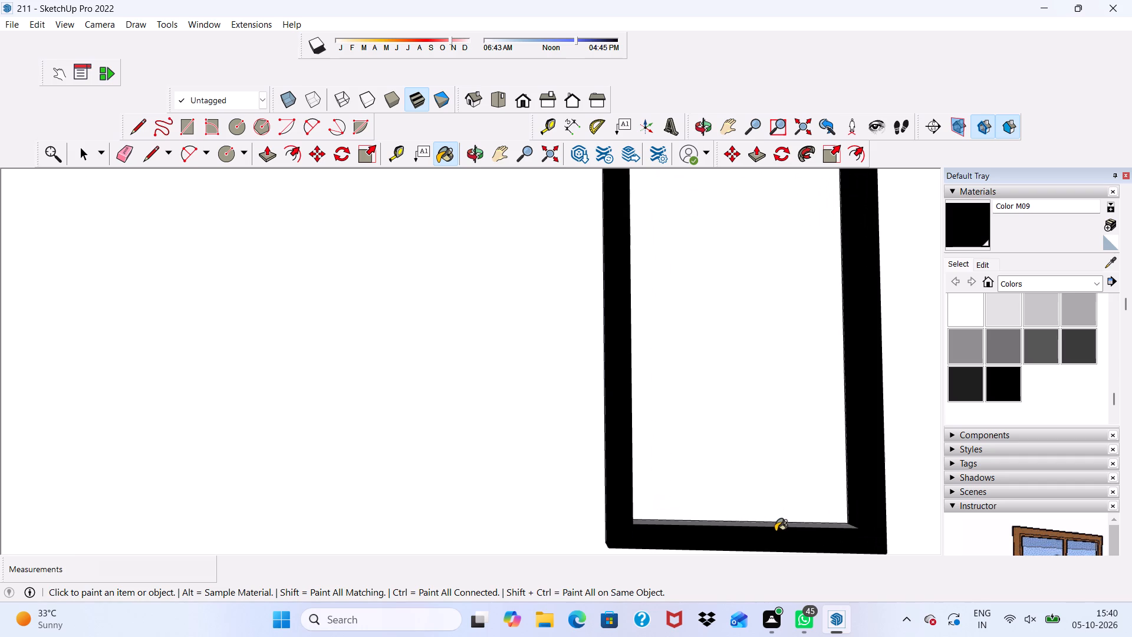
left_click(779, 526)
Paint the narrow frame's right outer side face with Color M09.
middle_click_drag(772, 495, 610, 478)
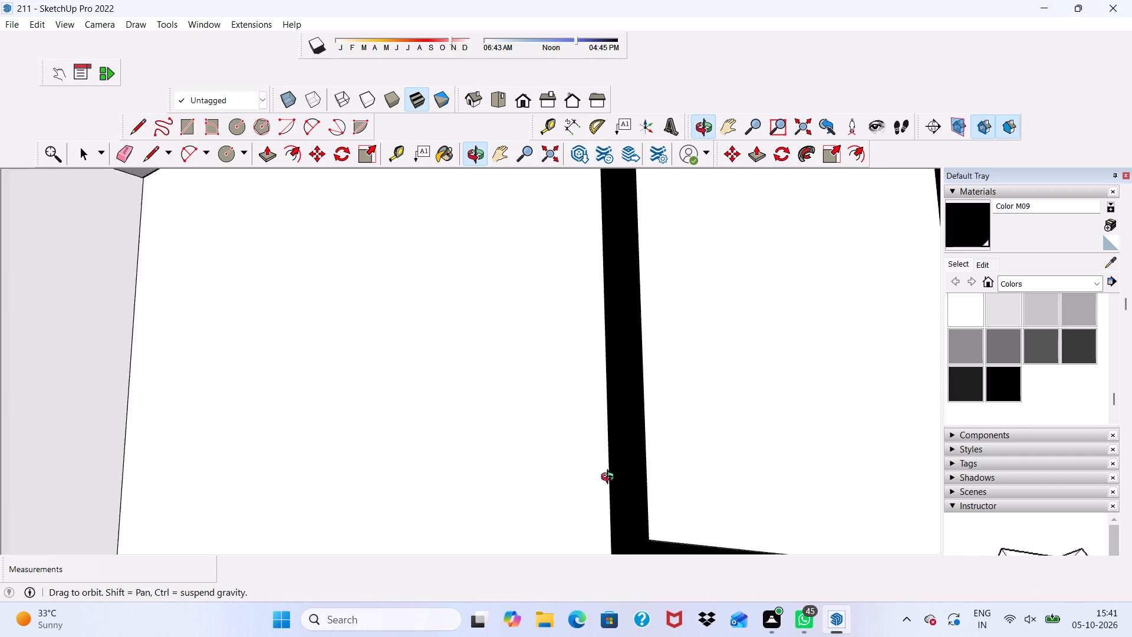
middle_click_drag(610, 478, 547, 492)
middle_click(547, 492)
scroll(568, 476, "down", 7)
scroll(669, 424, "up", 3)
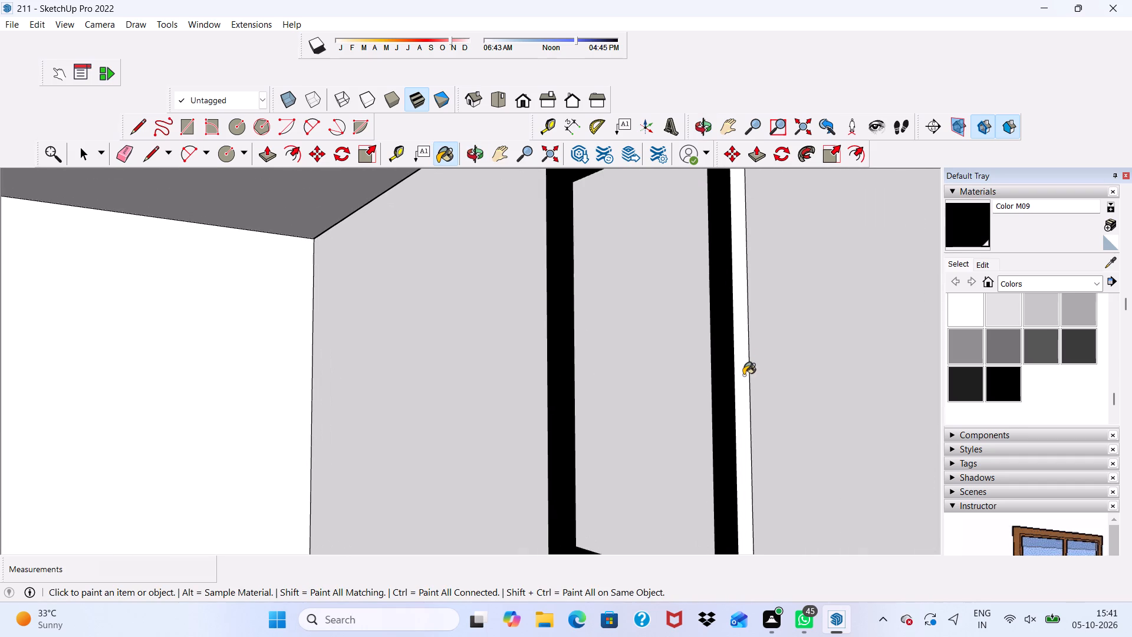
left_click(741, 376)
Paint the upper outer face on top of the narrow frame with Color M09.
scroll(730, 380, "down", 2)
scroll(729, 380, "up", 1)
scroll(729, 380, "down", 2)
middle_click_drag(726, 379, 658, 505)
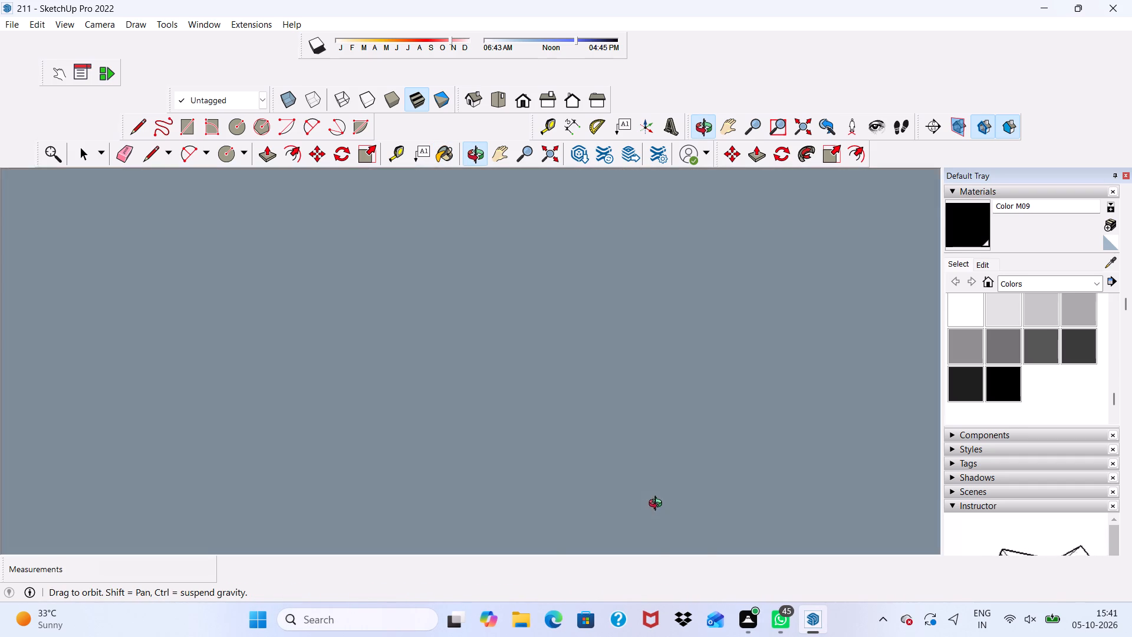
middle_click_drag(658, 505, 734, 475)
scroll(717, 173, "up", 5)
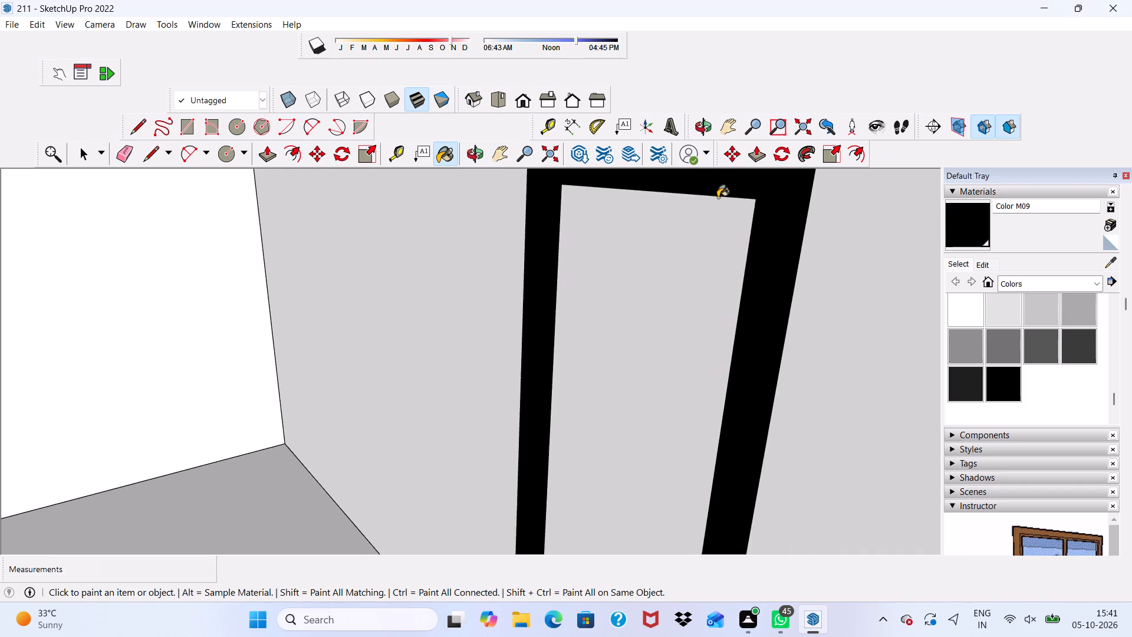
scroll(718, 198, "down", 10)
scroll(713, 167, "up", 19)
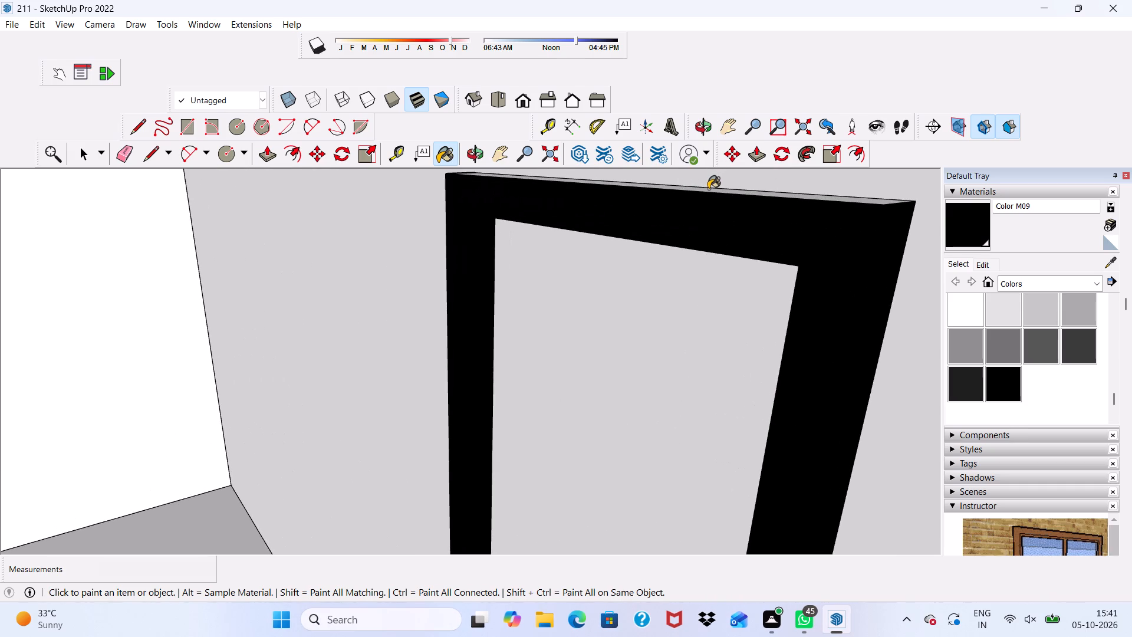
left_click(708, 189)
Paint the front face of the second window frame, beyond the door with the round detail, with Color M09.
scroll(679, 228, "down", 2)
middle_click_drag(571, 297, 798, 232)
middle_click(798, 232)
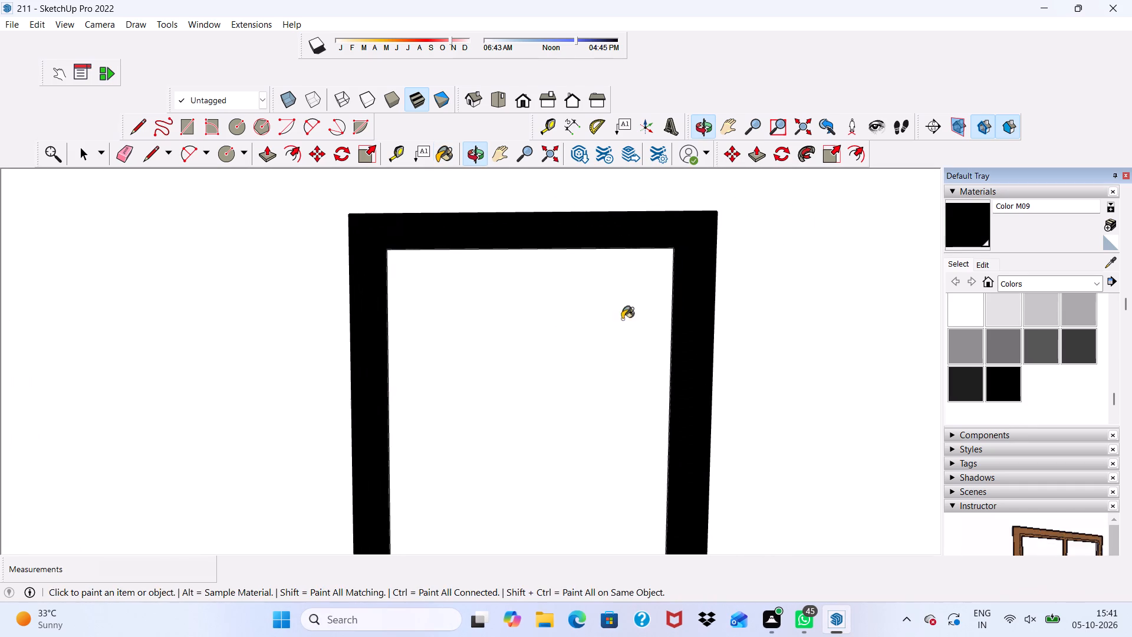
scroll(599, 324, "up", 2)
scroll(473, 314, "down", 1)
middle_click_drag(463, 326, 556, 285)
scroll(511, 261, "down", 3)
scroll(511, 261, "up", 3)
scroll(511, 261, "down", 4)
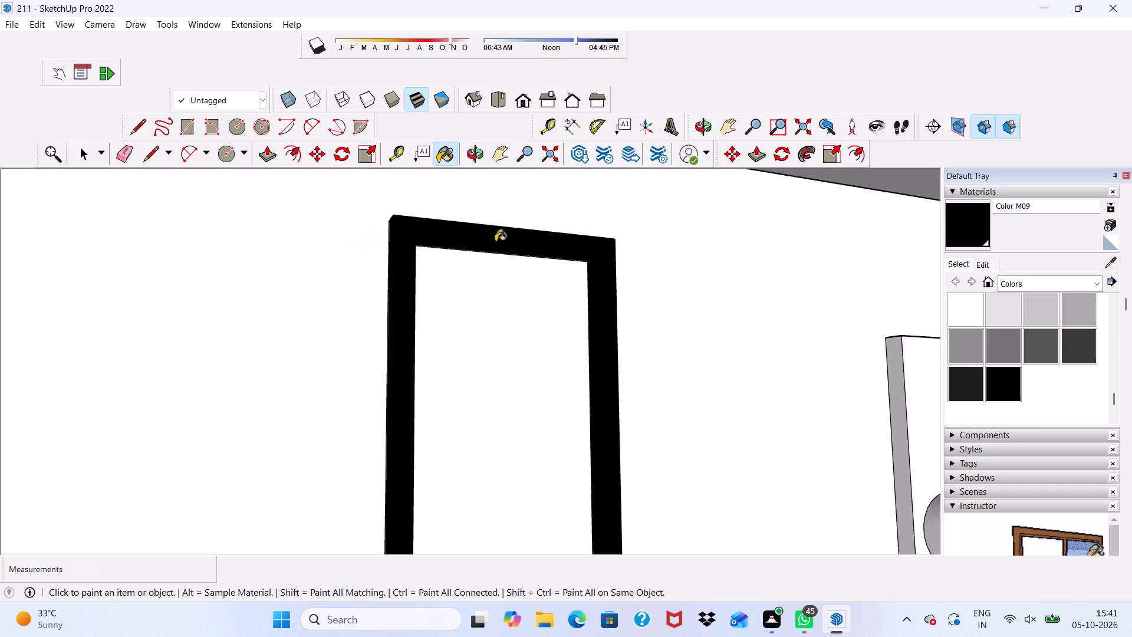
scroll(495, 242, "down", 9)
middle_click_drag(516, 397, 424, 385)
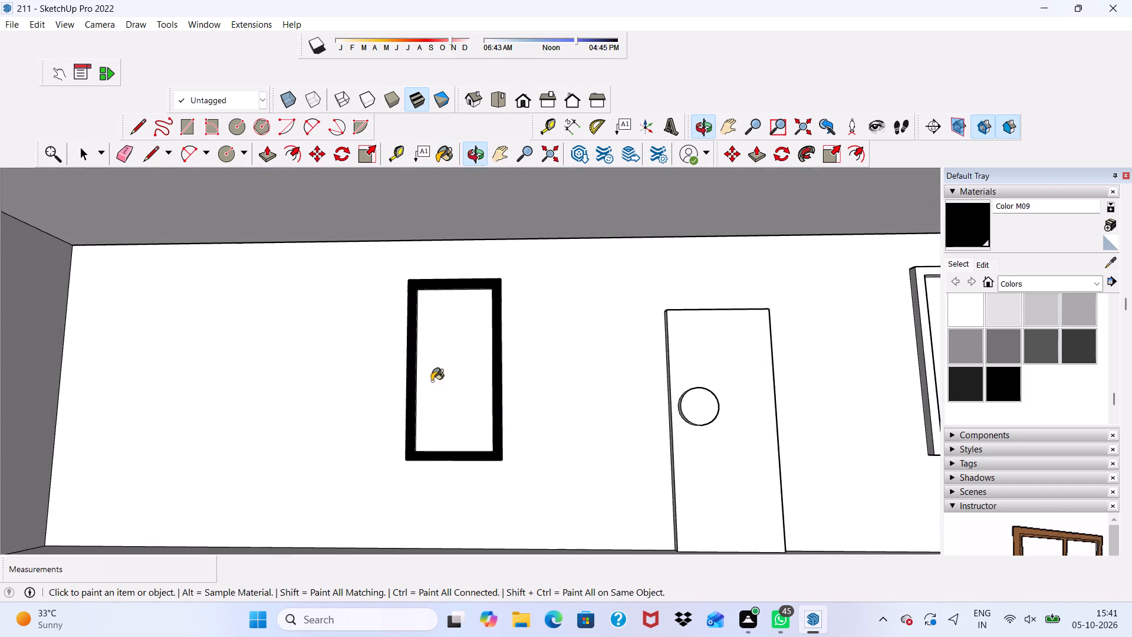
scroll(394, 395, "down", 9)
scroll(610, 411, "up", 12)
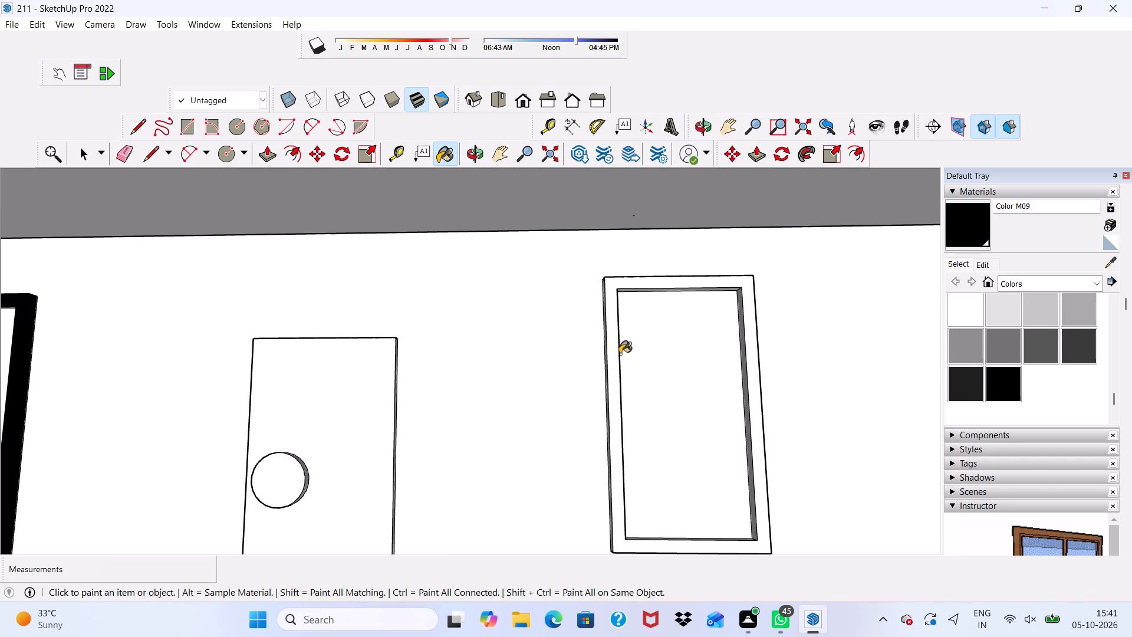
left_click(613, 357)
Paint the top and right inner faces of the second window frame with Color M09.
scroll(617, 359, "up", 3)
scroll(638, 265, "up", 8)
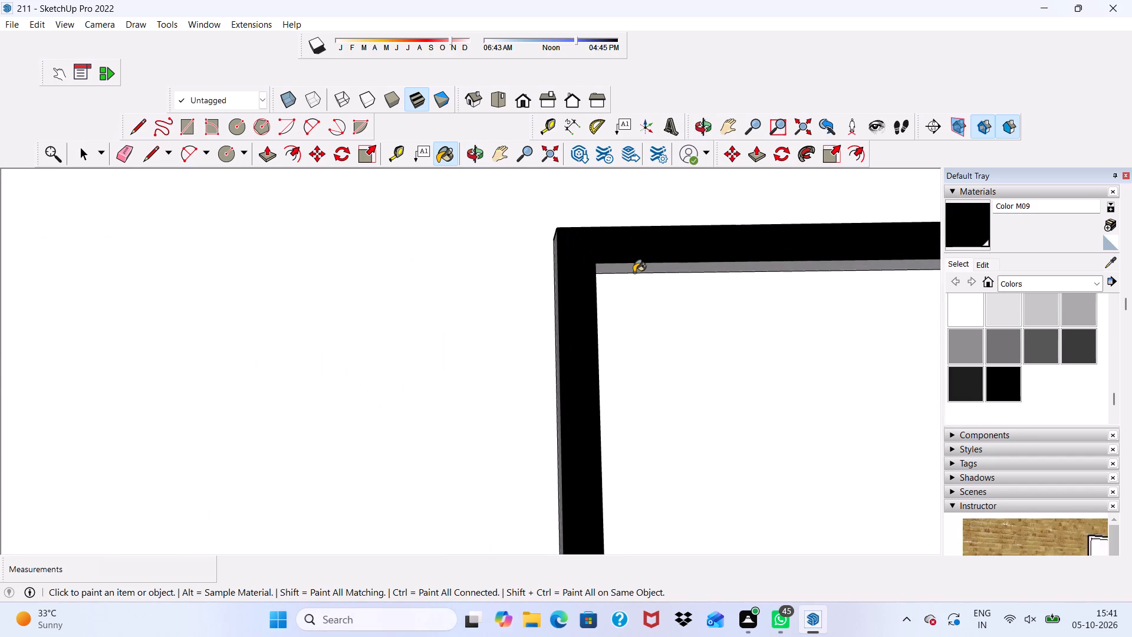
left_click(636, 270)
scroll(568, 287, "down", 4)
middle_click_drag(541, 319, 637, 326)
scroll(730, 315, "up", 3)
left_click_drag(781, 331, 782, 331)
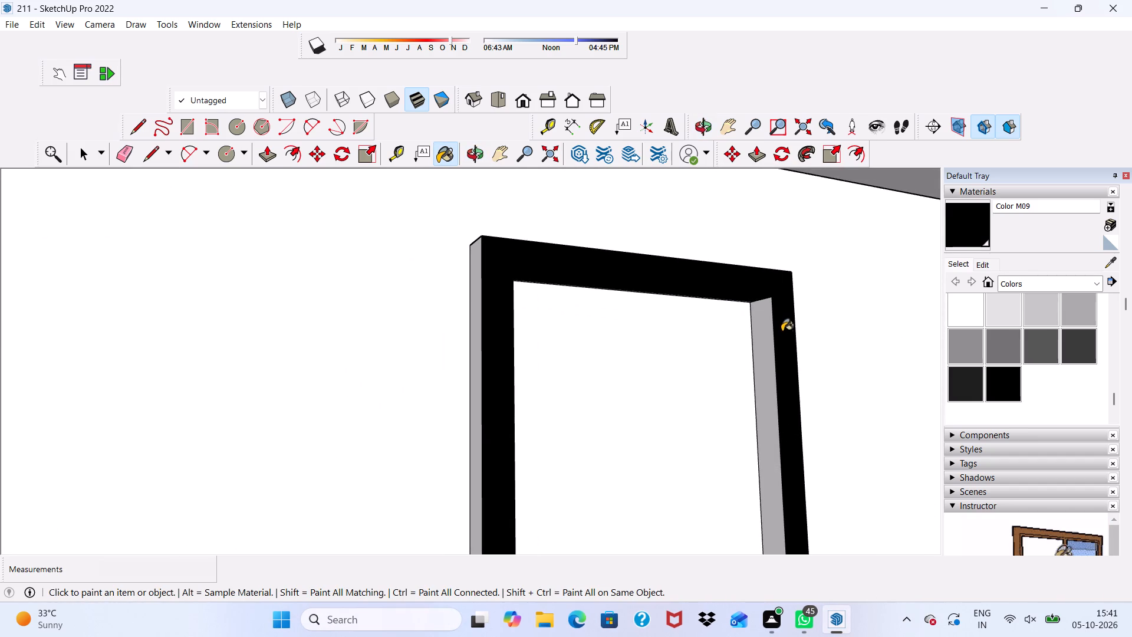
left_click_drag(782, 331, 782, 336)
left_click(775, 342)
scroll(762, 357, "down", 1)
left_click(759, 363)
Paint the second window frame's left outer side and its top outer face with Color M09.
scroll(499, 365, "up", 2)
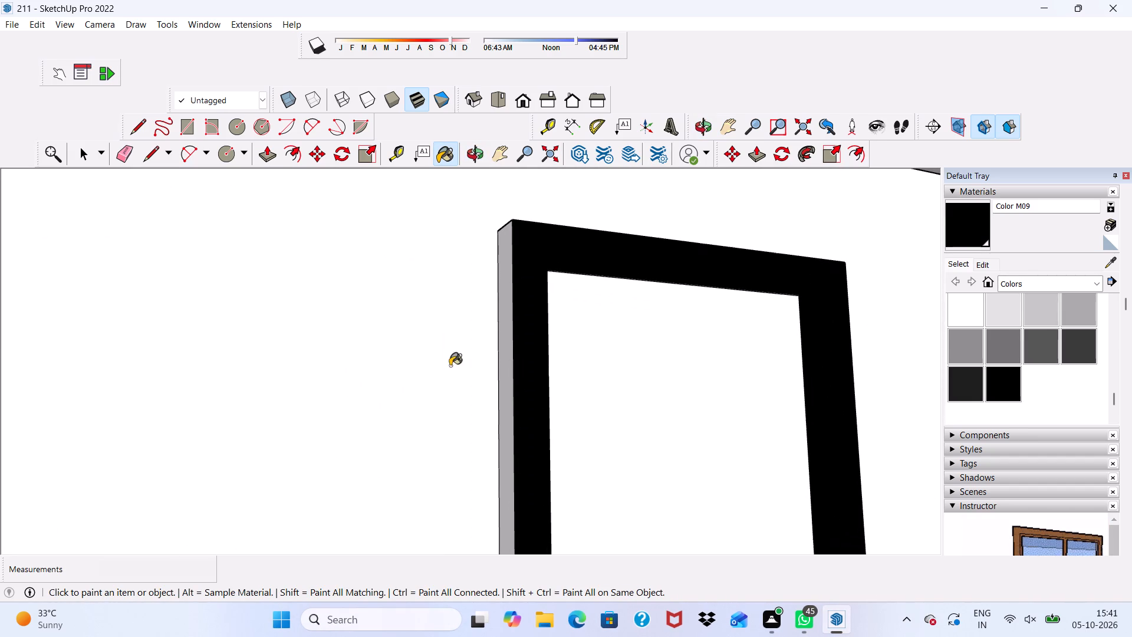
left_click(511, 377)
scroll(507, 378, "down", 5)
scroll(561, 331, "down", 3)
middle_click_drag(563, 330, 550, 415)
middle_click_drag(581, 356, 562, 243)
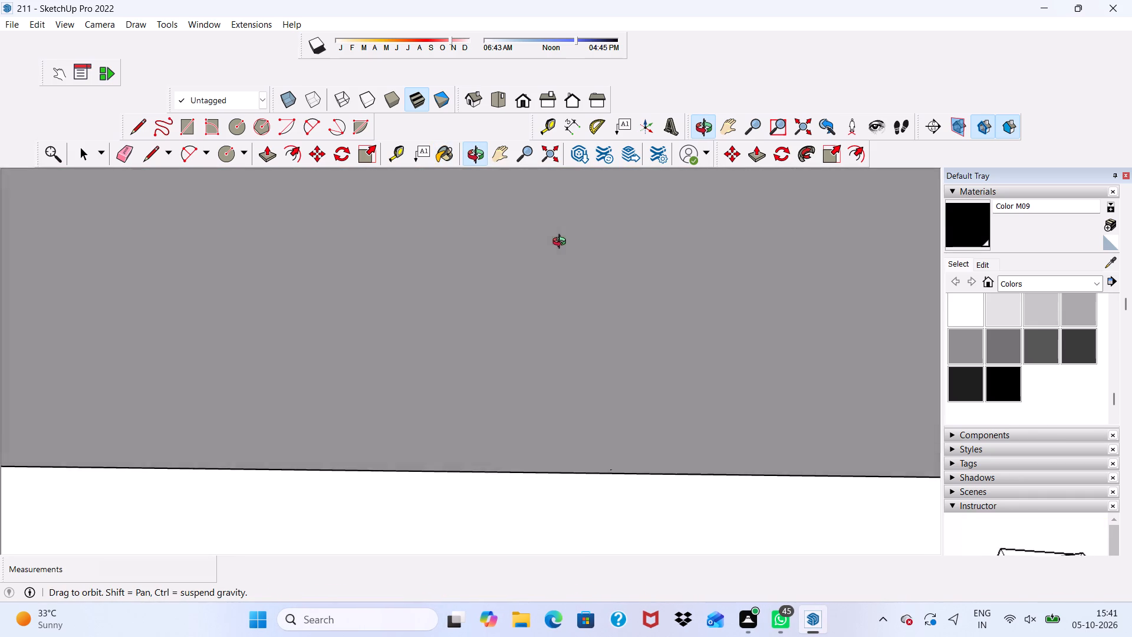
middle_click_drag(562, 243, 551, 280)
scroll(583, 441, "up", 12)
scroll(589, 468, "down", 1)
scroll(589, 468, "up", 1)
scroll(589, 468, "down", 3)
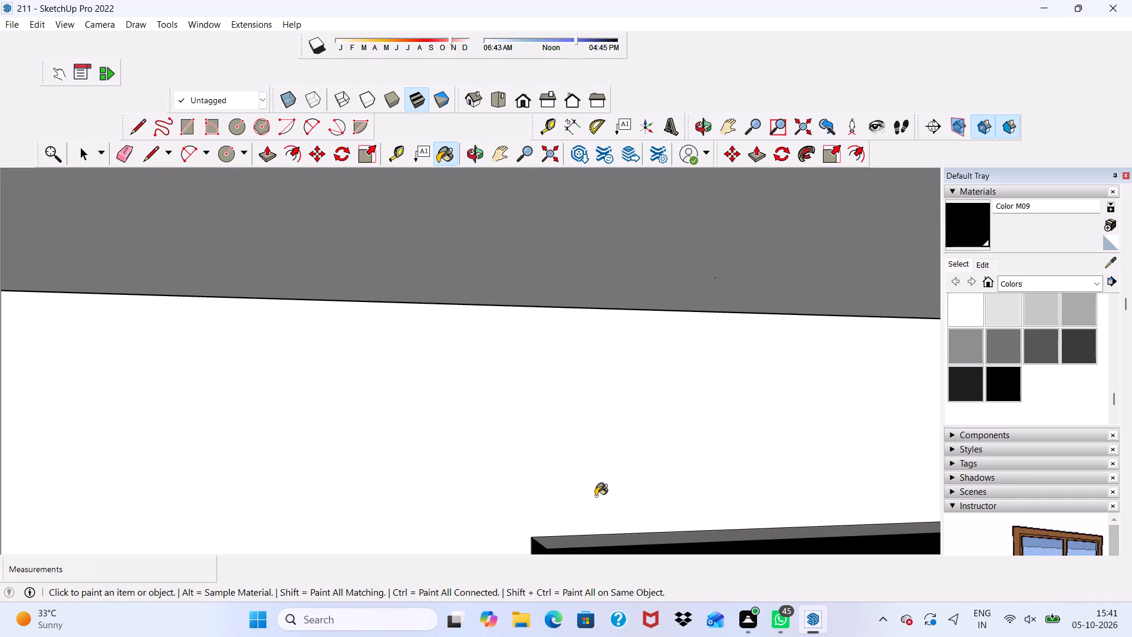
left_click(591, 546)
Paint the second window frame's right outer side and its left inner face with Color M09.
scroll(519, 462, "down", 5)
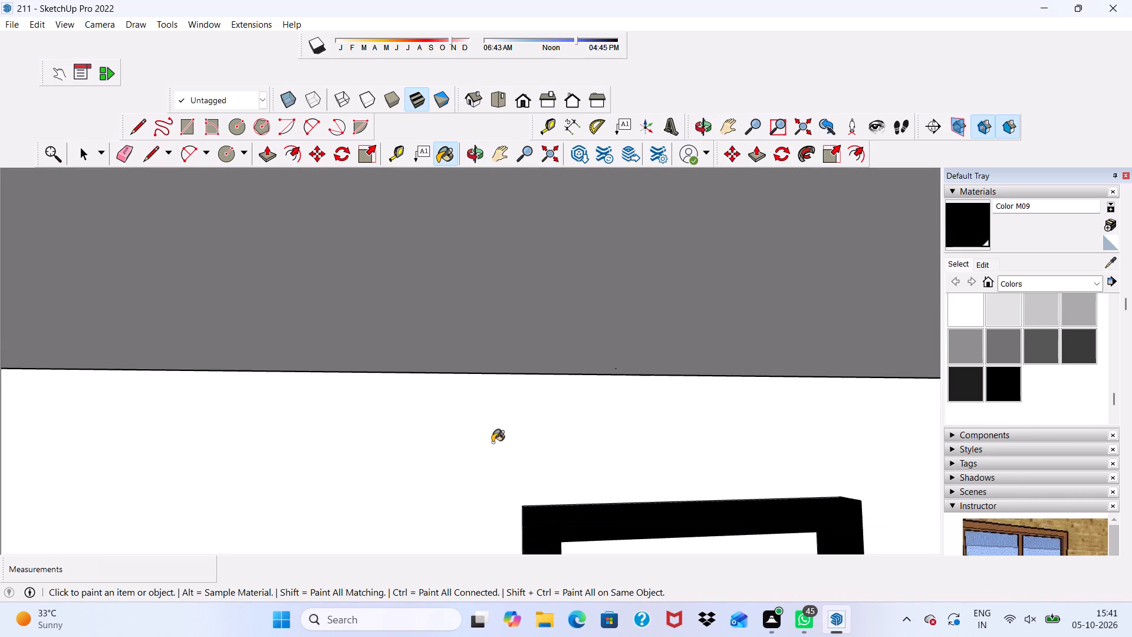
scroll(492, 442, "down", 2)
scroll(489, 438, "up", 3)
scroll(489, 438, "down", 3)
scroll(603, 408, "down", 8)
middle_click_drag(739, 446, 724, 426)
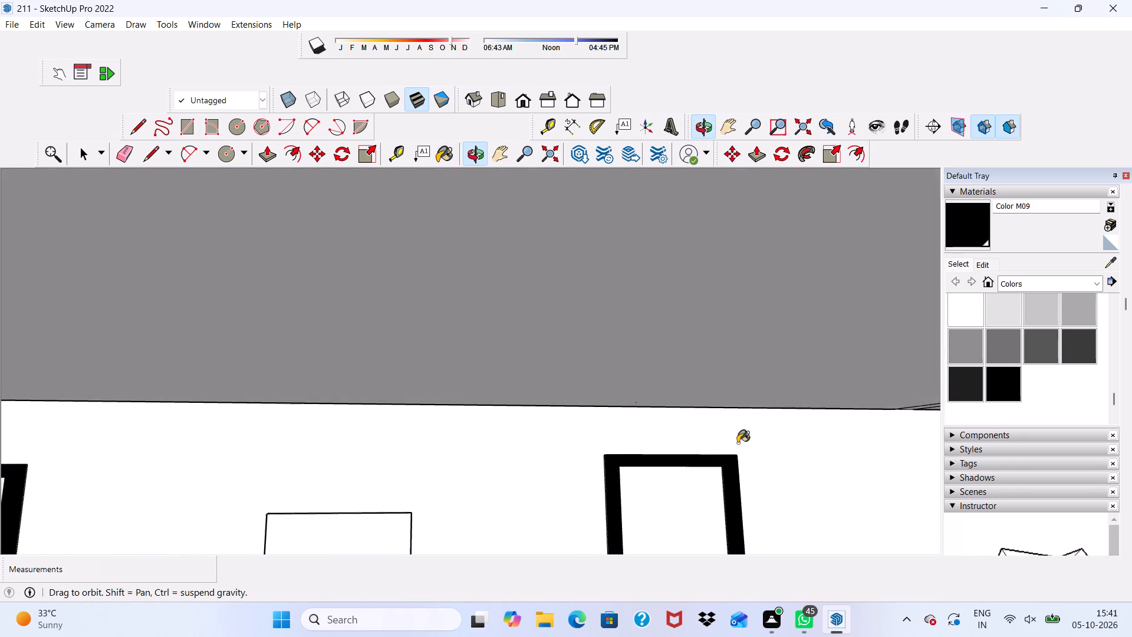
scroll(746, 452, "down", 1)
scroll(746, 452, "up", 8)
scroll(756, 459, "down", 4)
middle_click_drag(712, 478, 530, 455)
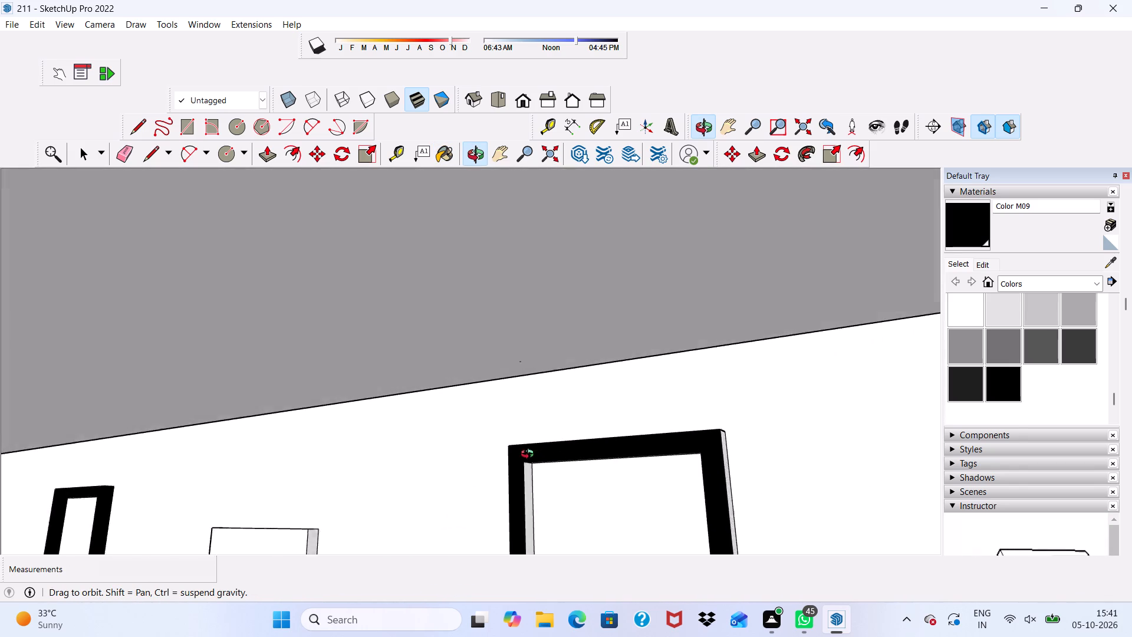
middle_click_drag(530, 455, 480, 464)
scroll(679, 491, "up", 3)
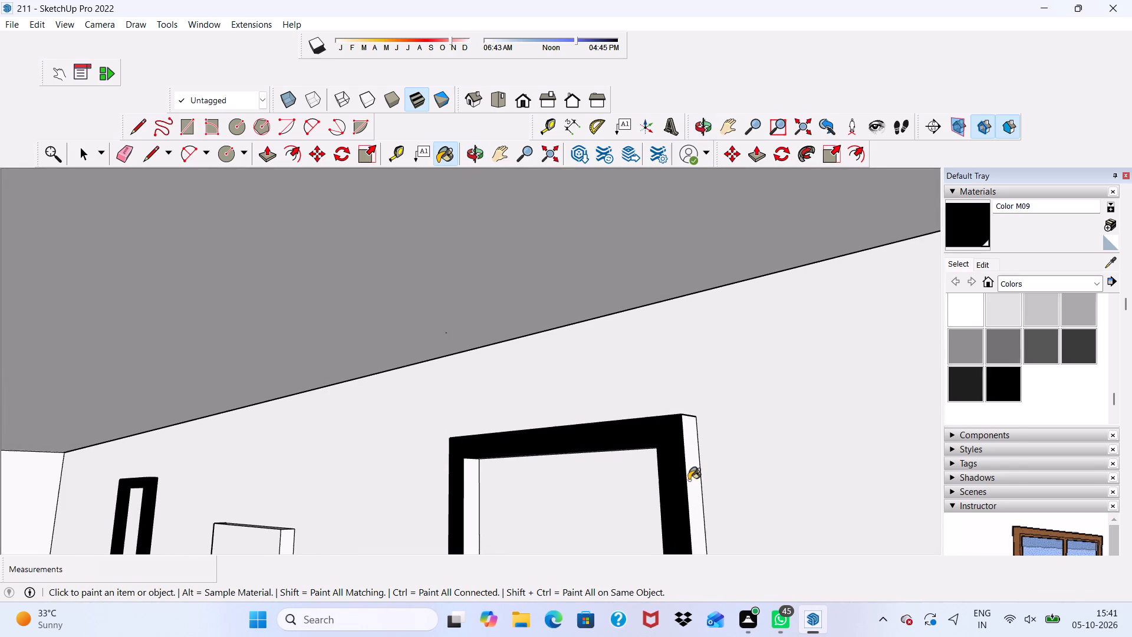
left_click(690, 479)
scroll(526, 507, "up", 2)
left_click(459, 506)
Return to the standard front view and examine the painted frames across the house front.
scroll(474, 432, "down", 4)
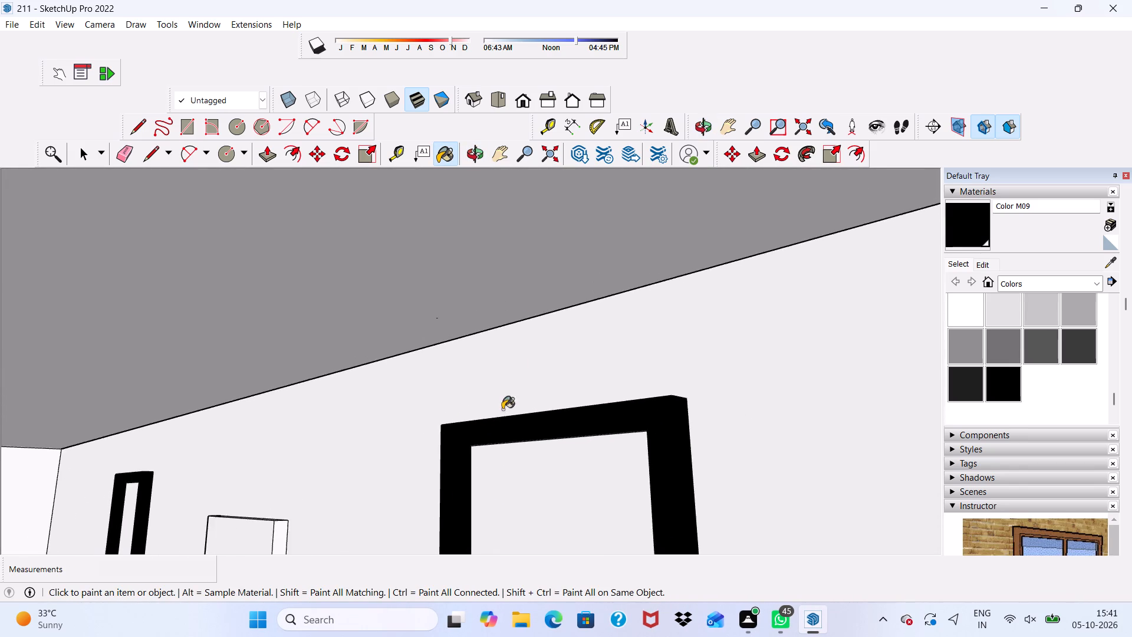
scroll(470, 300, "down", 18)
middle_click_drag(520, 360, 575, 436)
scroll(563, 448, "up", 3)
scroll(561, 449, "down", 4)
middle_click_drag(561, 449, 544, 384)
scroll(548, 510, "up", 5)
scroll(575, 427, "down", 4)
scroll(574, 425, "up", 1)
scroll(574, 423, "down", 5)
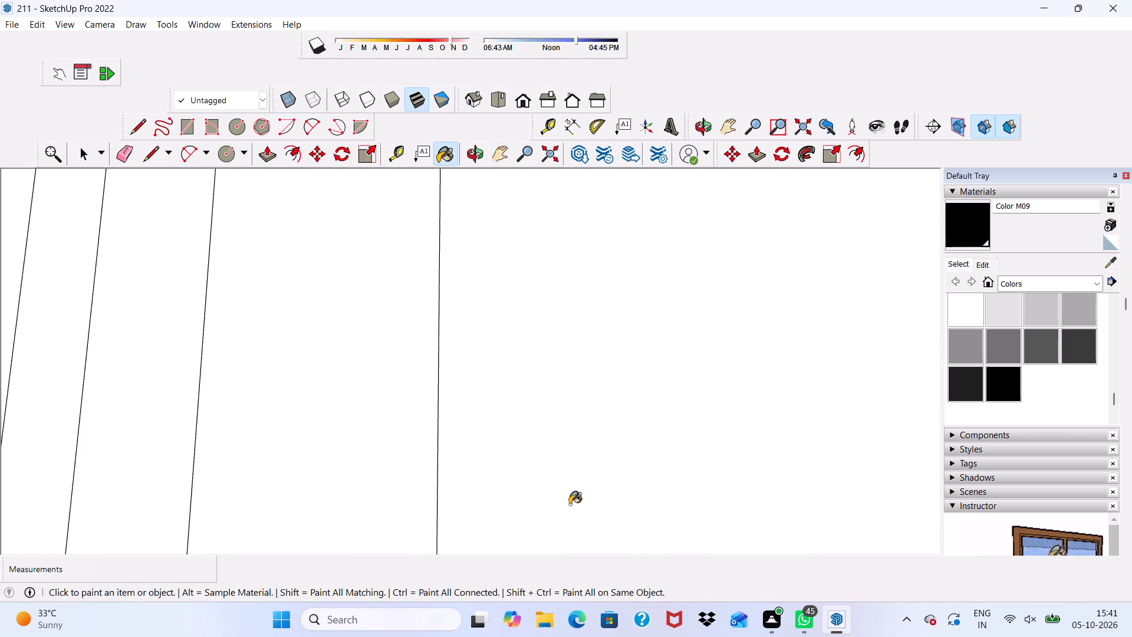
middle_click_drag(565, 495, 585, 400)
scroll(575, 408, "down", 17)
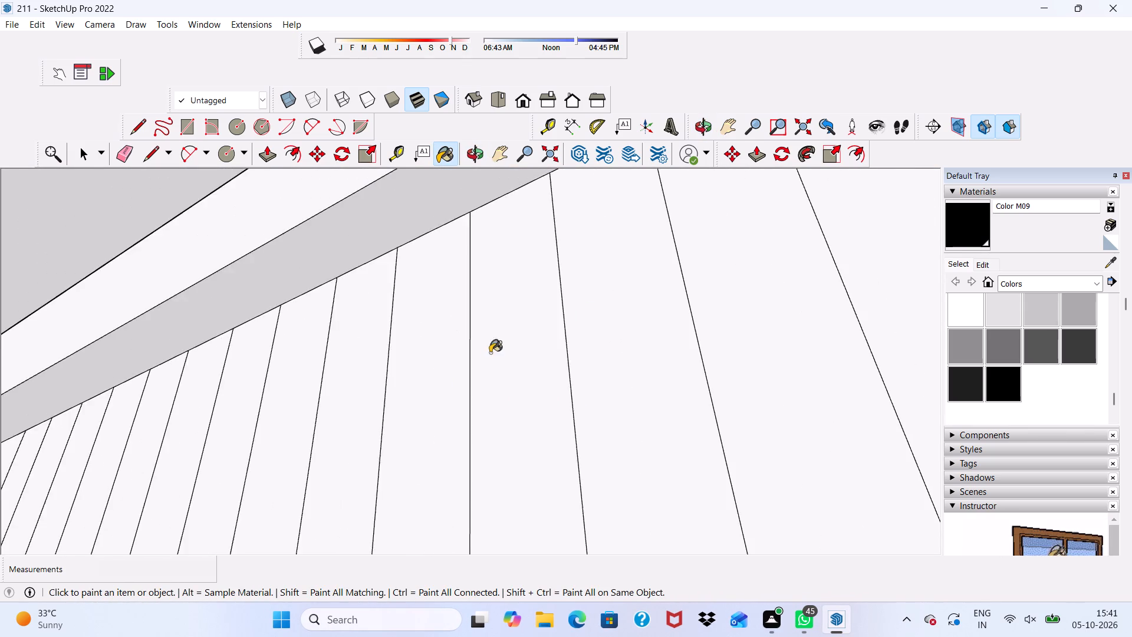
scroll(490, 353, "down", 11)
scroll(553, 274, "up", 1)
scroll(534, 327, "down", 14)
scroll(577, 349, "up", 1)
scroll(614, 284, "down", 1)
scroll(611, 322, "up", 1)
scroll(617, 330, "down", 2)
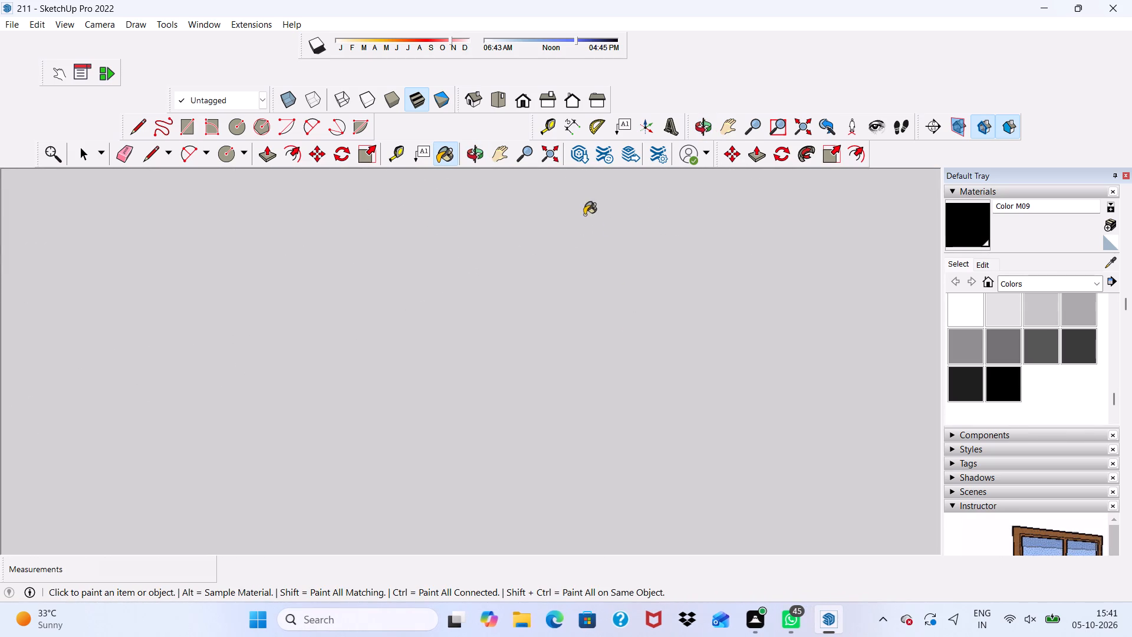
left_click(524, 106)
scroll(557, 337, "down", 5)
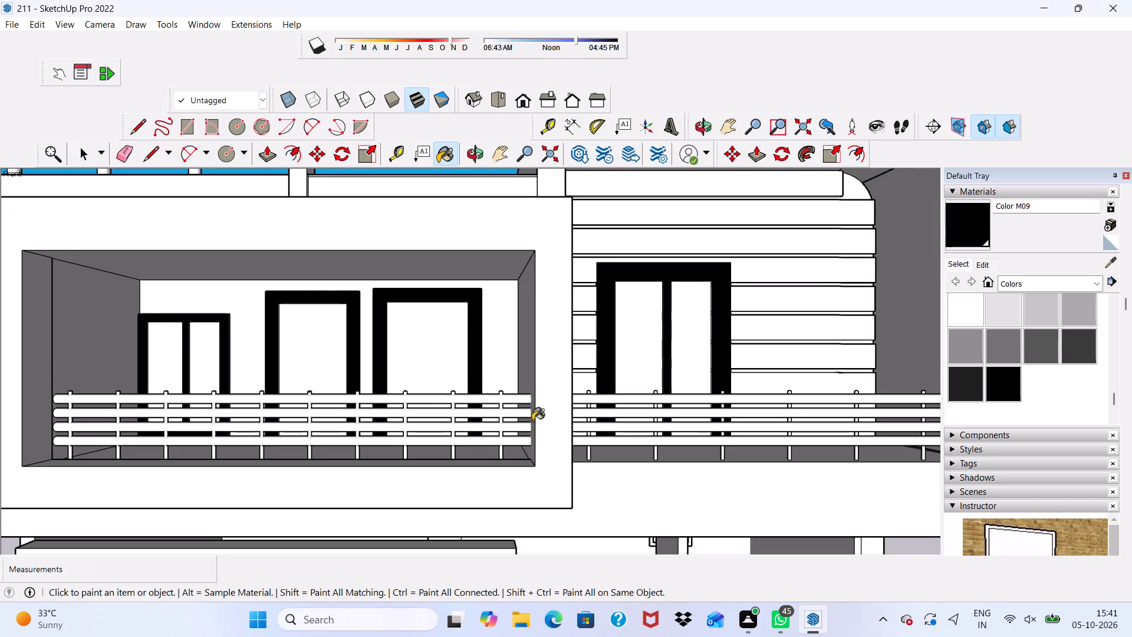
Paint the bottom inner face of the second ground-floor window frame with Color M09.
scroll(542, 411, "up", 1)
scroll(572, 324, "down", 9)
scroll(508, 465, "up", 9)
scroll(578, 434, "up", 3)
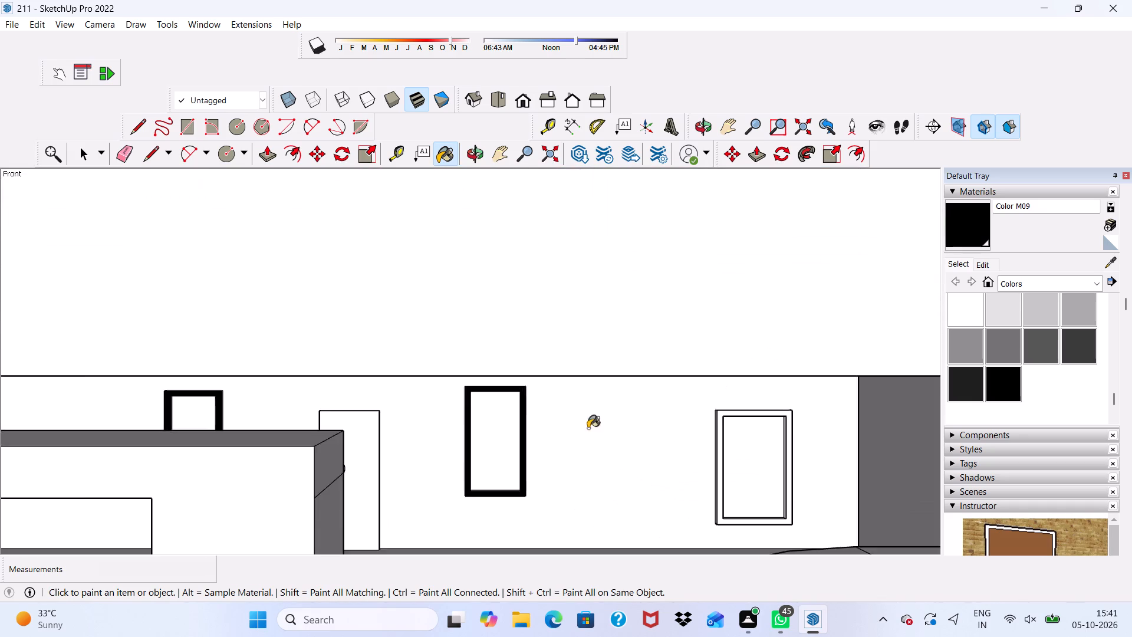
scroll(588, 428, "up", 4)
middle_click_drag(522, 474, 532, 482)
scroll(460, 499, "up", 15)
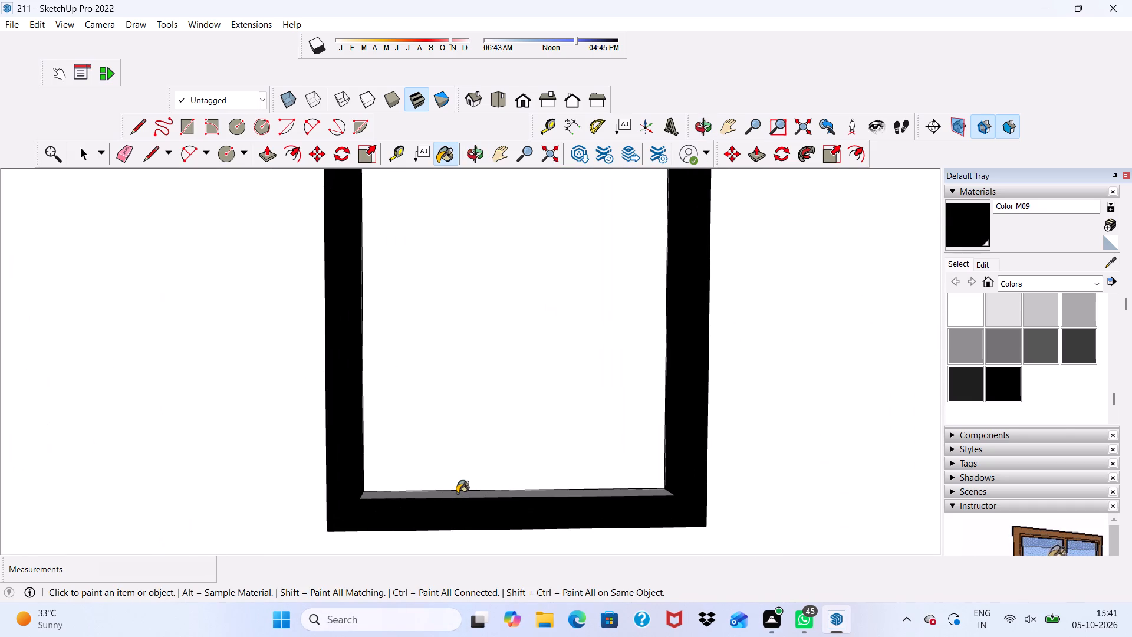
left_click(456, 493)
Return to the standard front view and paint the front face of the third ground-floor window frame with Color M09.
scroll(398, 479, "down", 11)
middle_click_drag(481, 438, 687, 331)
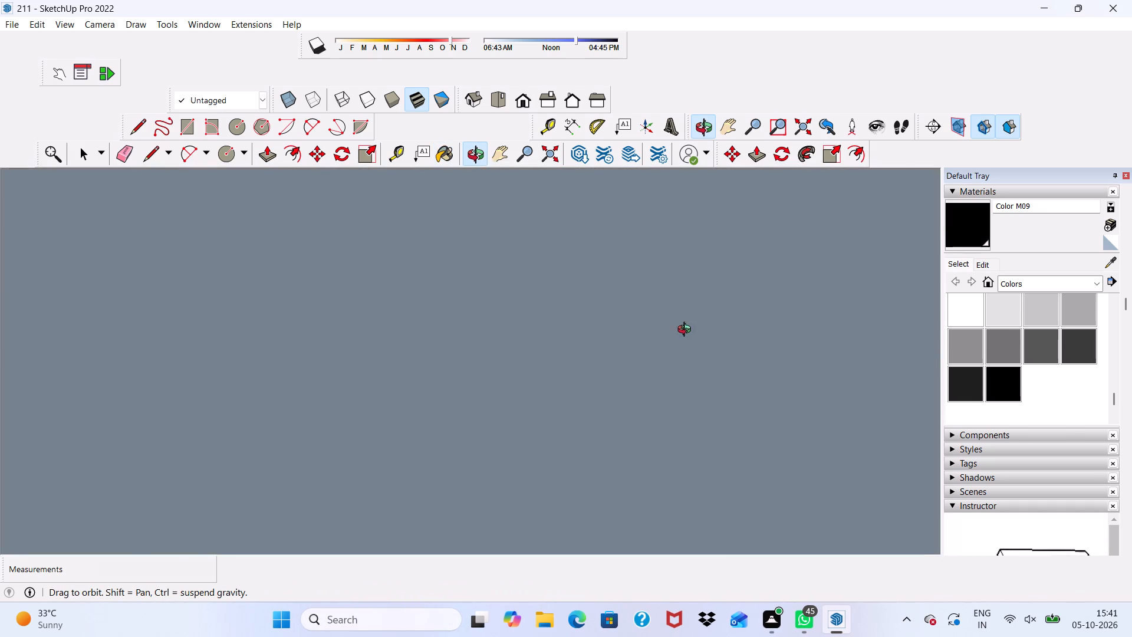
middle_click_drag(687, 331, 515, 379)
scroll(512, 372, "down", 9)
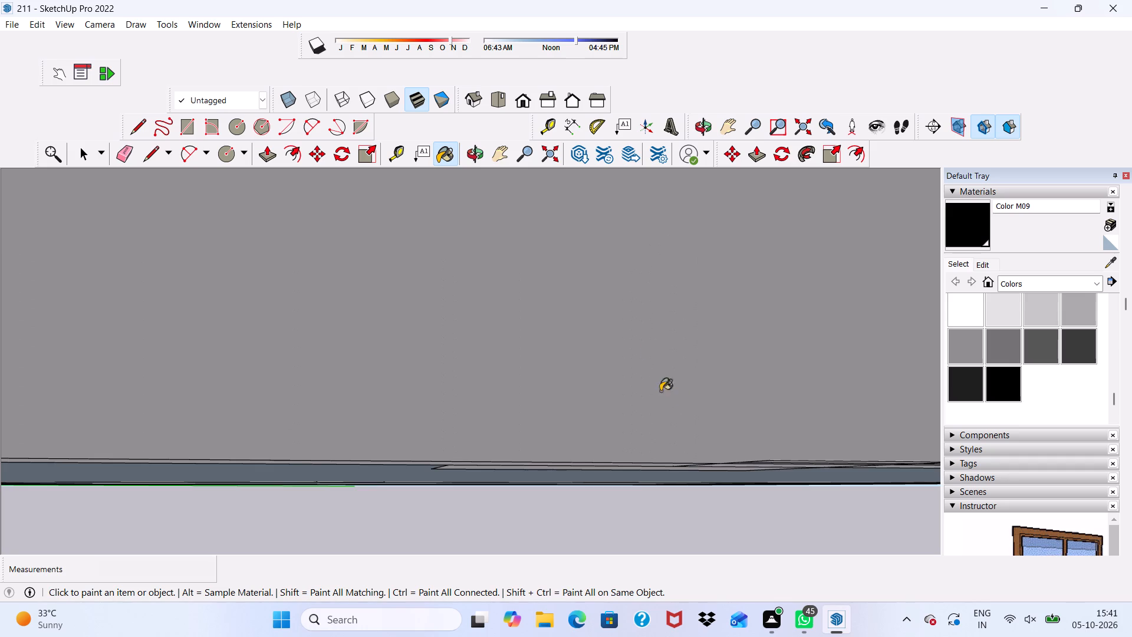
scroll(645, 278, "up", 1)
left_click(518, 102)
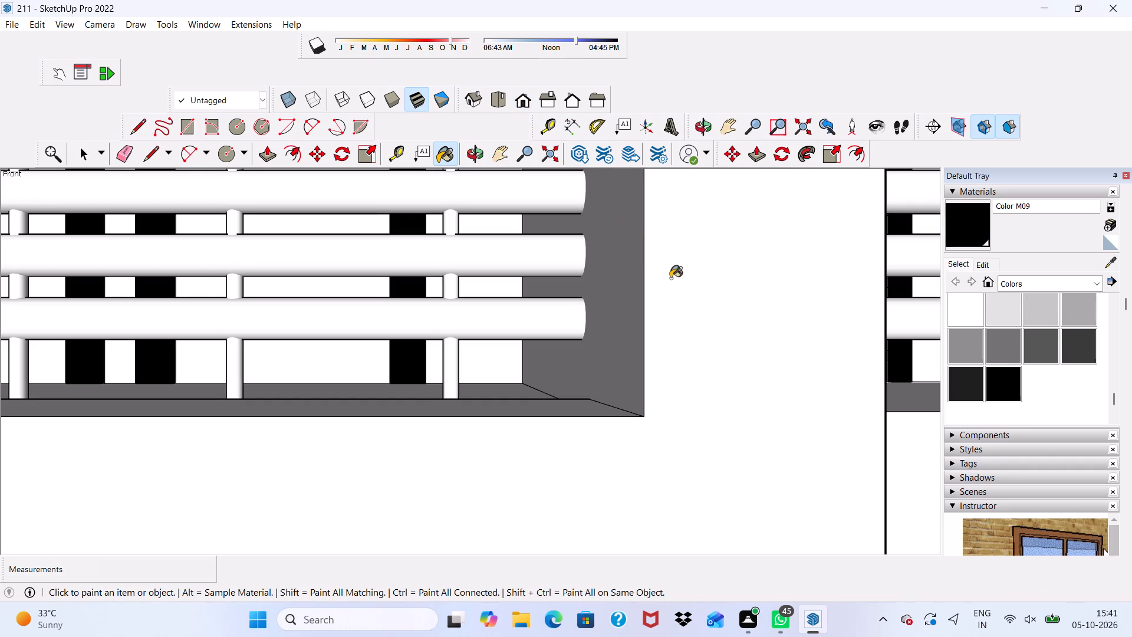
scroll(664, 286, "up", 2)
scroll(649, 277, "down", 4)
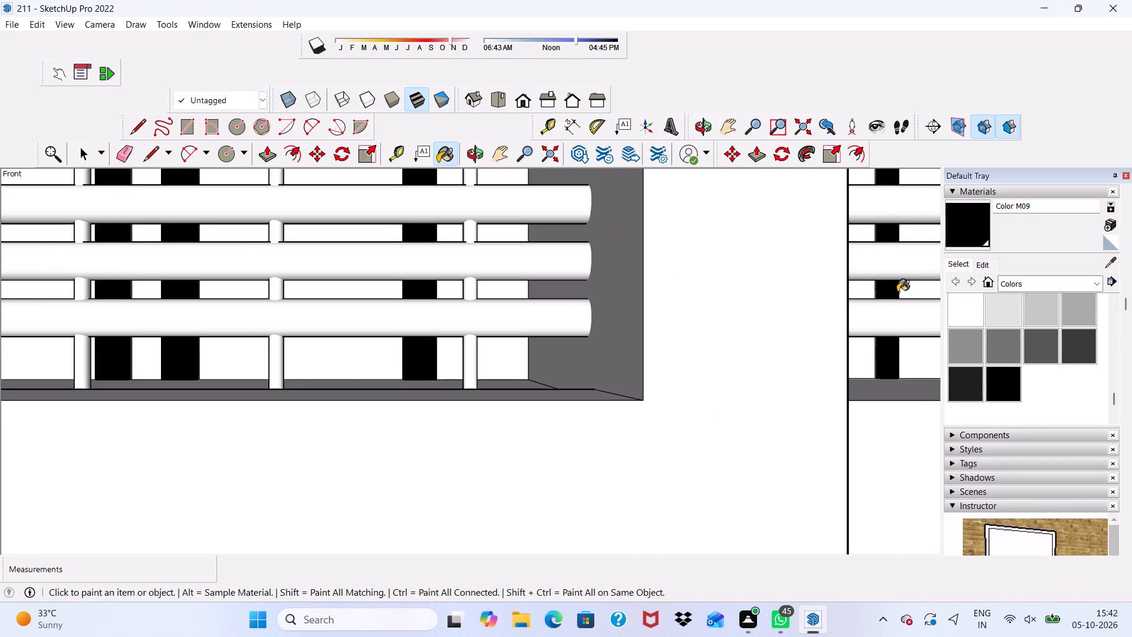
scroll(611, 430, "up", 1)
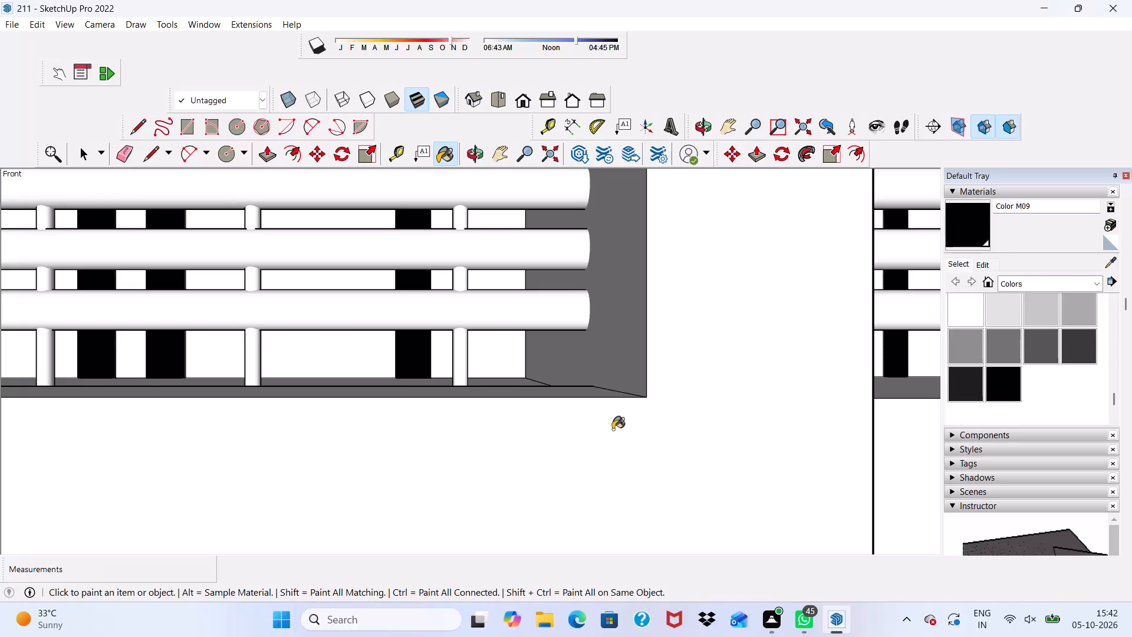
scroll(627, 320, "down", 5)
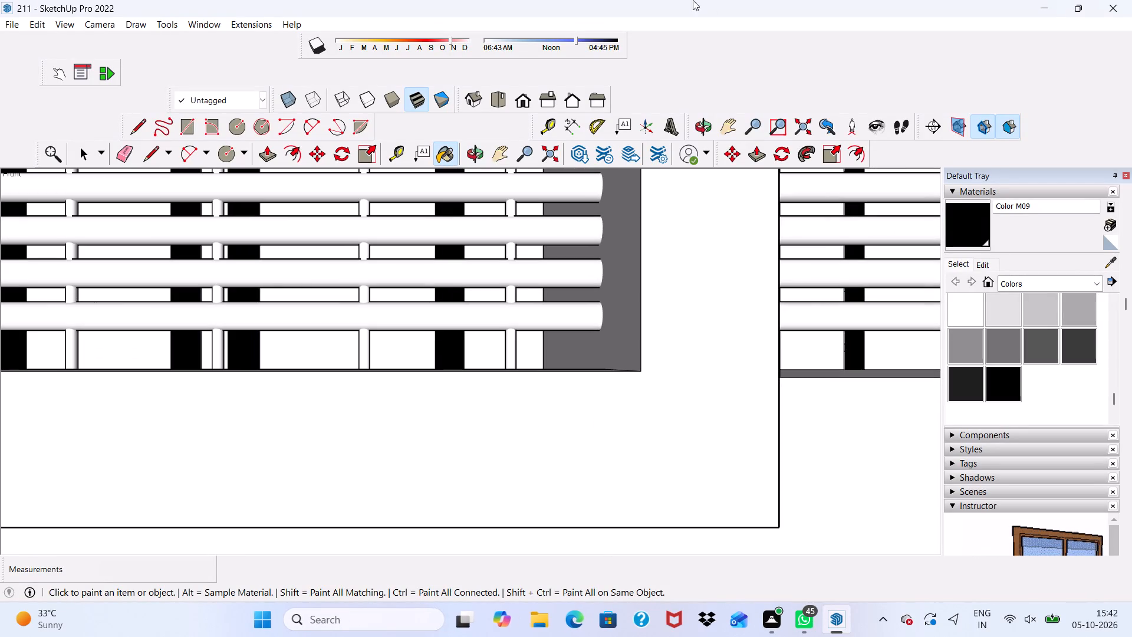
left_click(526, 92)
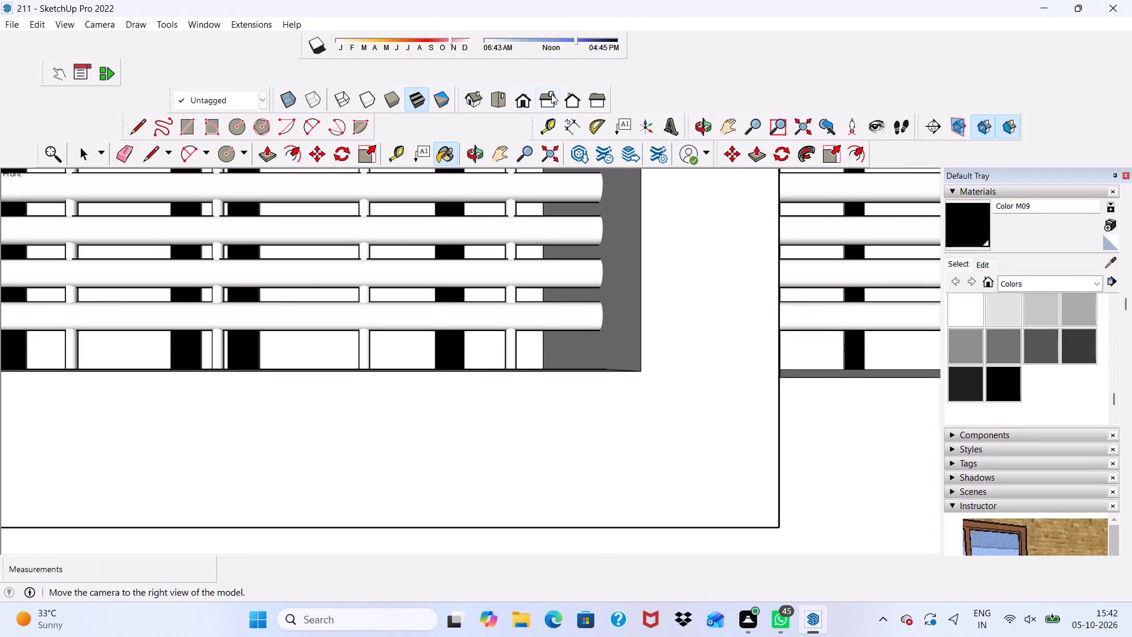
scroll(581, 0, "up", 1)
scroll(582, 0, "down", 8)
scroll(692, 274, "up", 1)
scroll(690, 278, "down", 13)
scroll(727, 432, "up", 6)
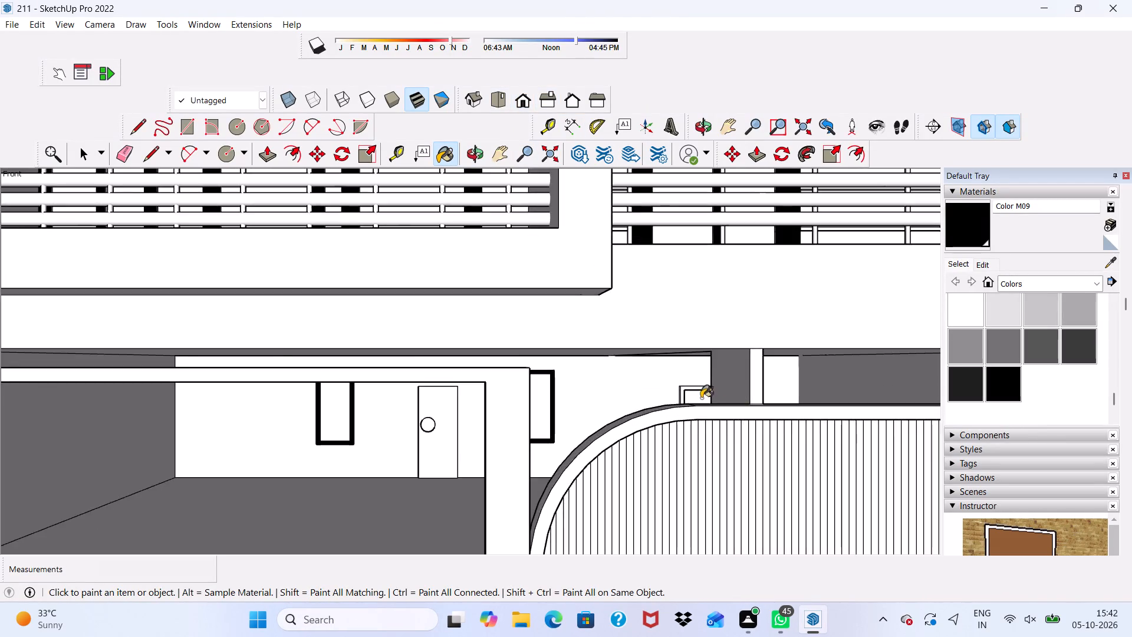
scroll(701, 398, "up", 13)
left_click(640, 365)
Paint the third window frame's right inner face and its left outer side with Color M09.
scroll(645, 379, "up", 5)
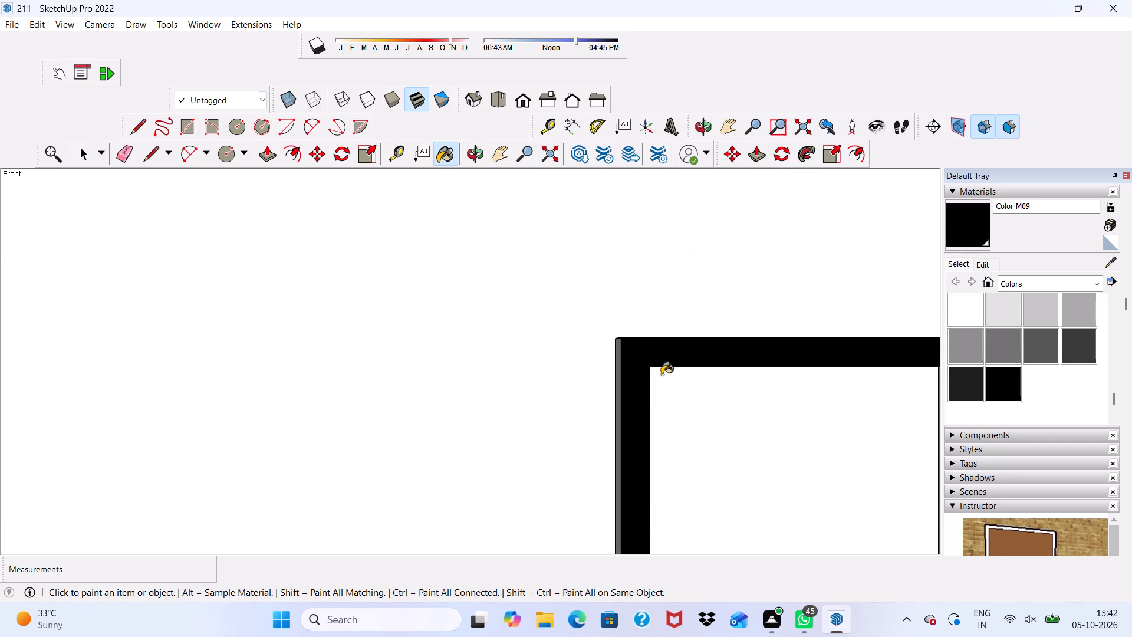
middle_click_drag(658, 375, 763, 373)
scroll(769, 375, "up", 1)
left_click(799, 392)
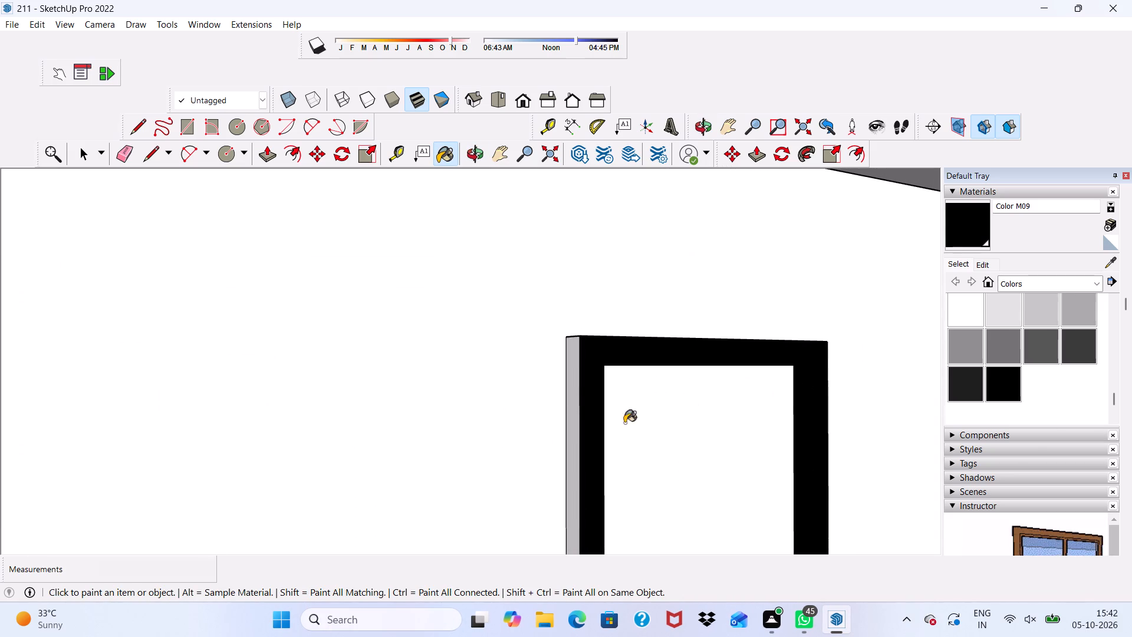
left_click(568, 395)
Paint the third window frame's top outer face with Color M09, undoing any paint applied to the wall by mistake.
scroll(616, 359, "down", 1)
middle_click_drag(679, 414, 634, 470)
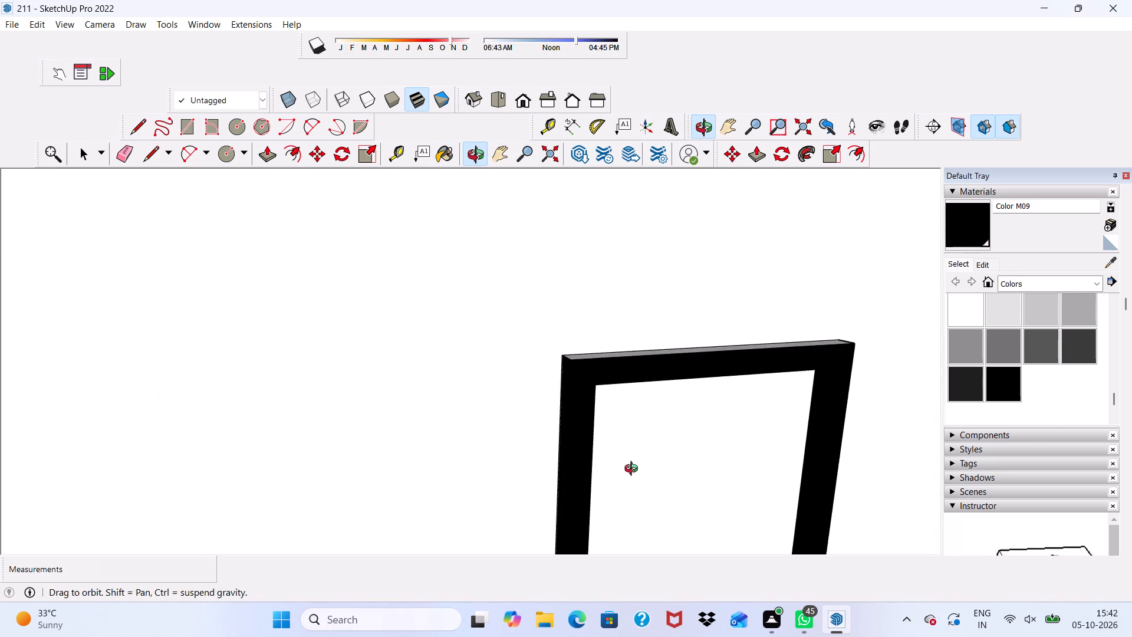
middle_click_drag(634, 470, 628, 455)
scroll(597, 371, "up", 3)
left_click(591, 349)
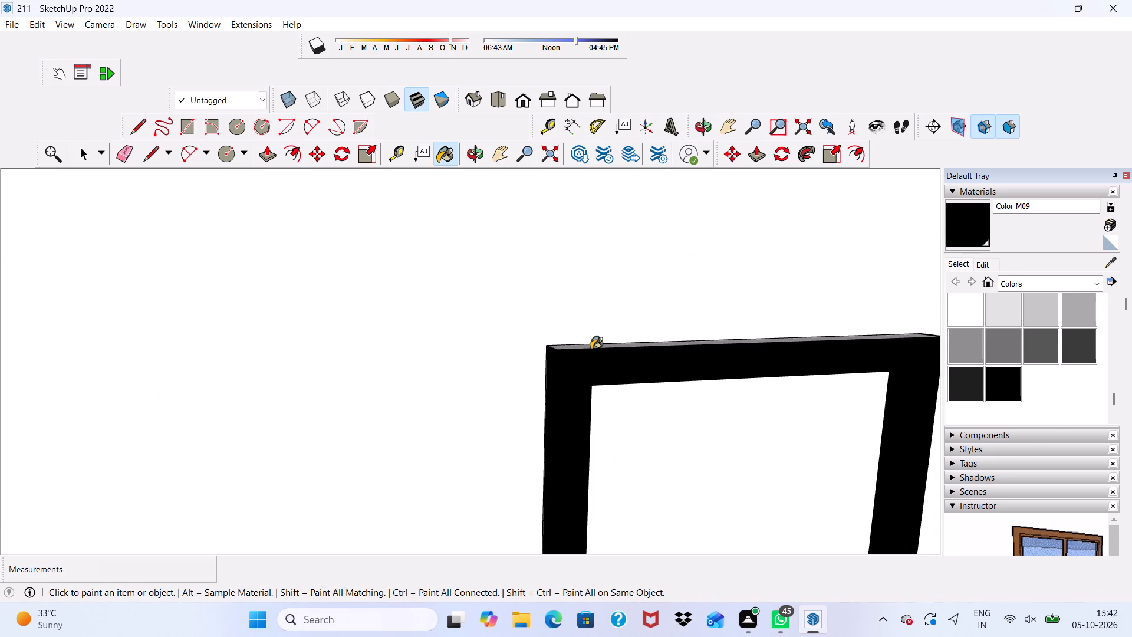
scroll(591, 349, "down", 5)
scroll(589, 350, "up", 10)
left_click(591, 338)
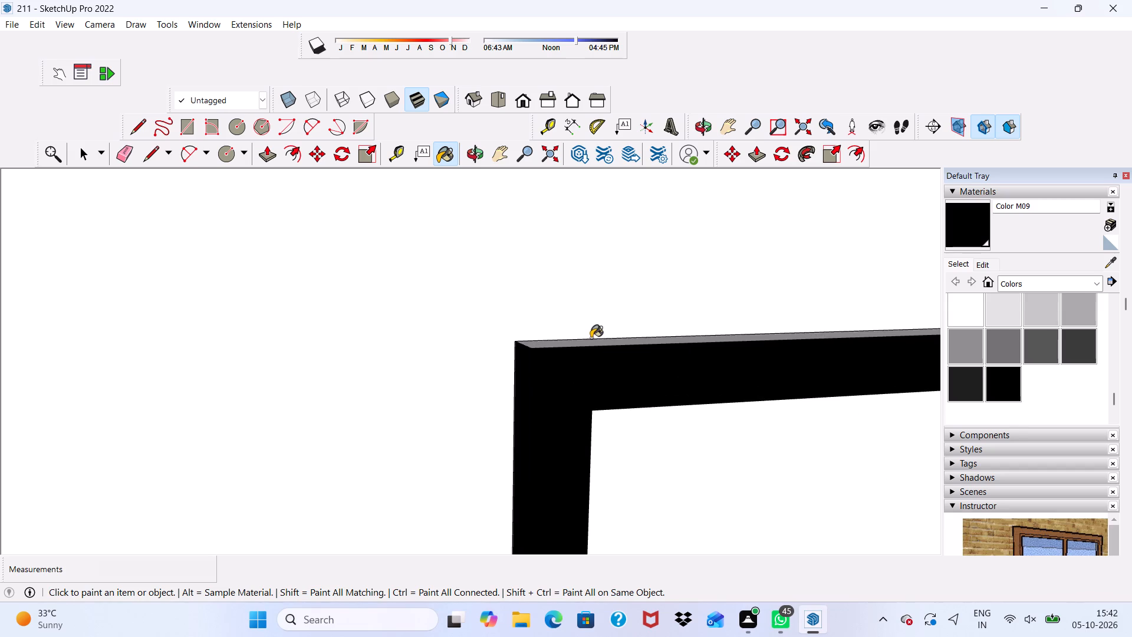
scroll(569, 351, "down", 3)
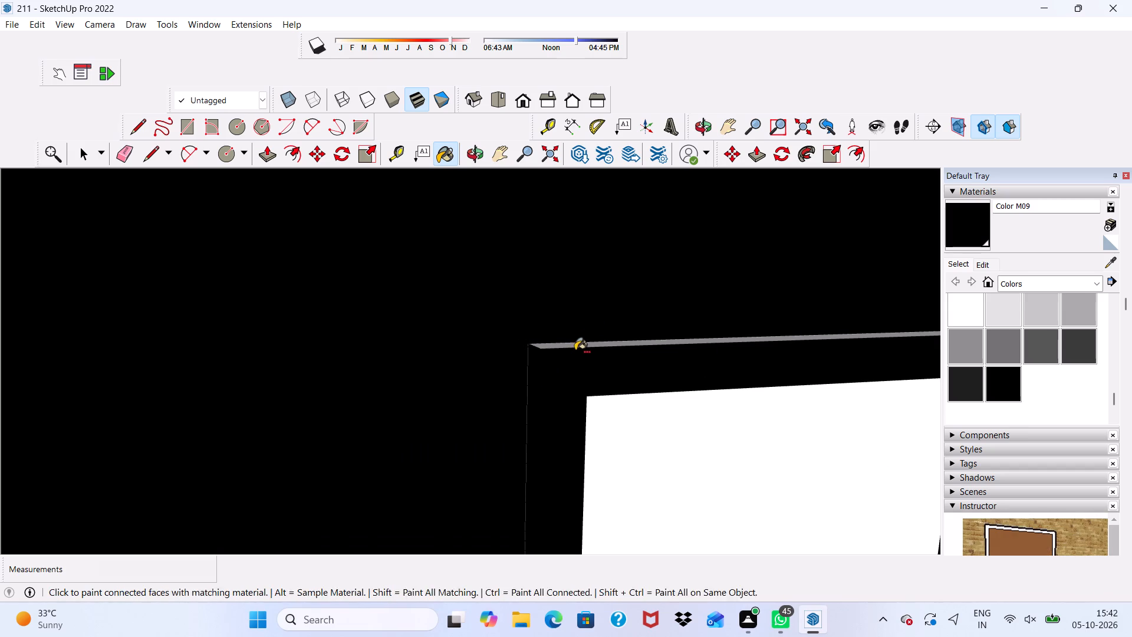
key("ctrl+z")
scroll(577, 351, "up", 6, "ctrl")
left_click(583, 341)
scroll(583, 340, "down", 4)
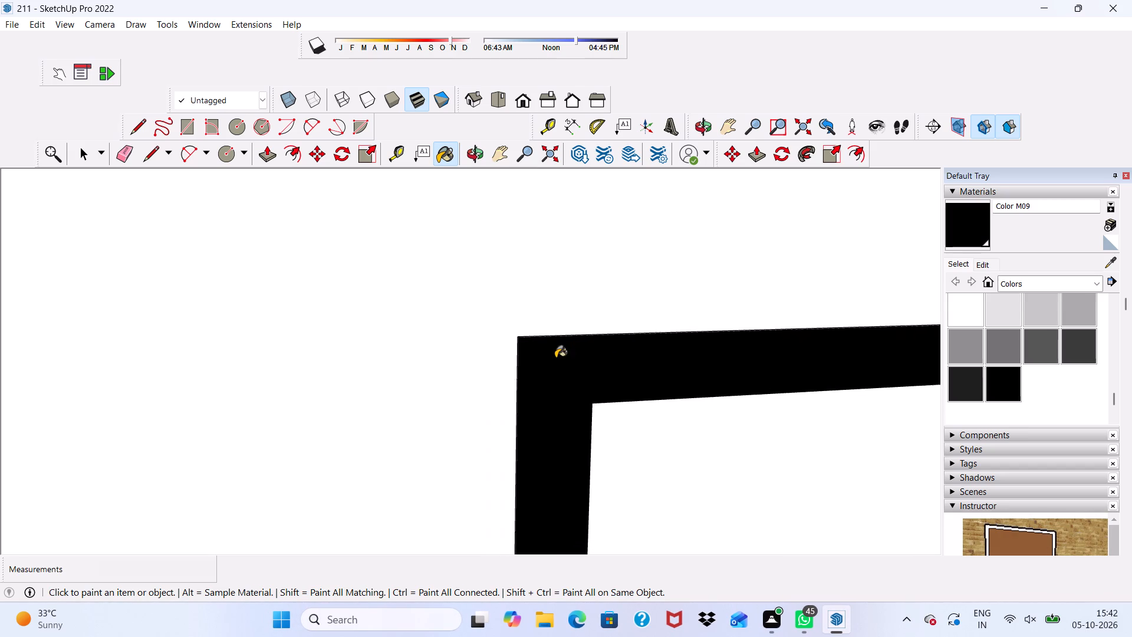
Paint the third window frame's left inner face with Color M09.
scroll(543, 370, "up", 1)
scroll(524, 392, "down", 13)
middle_click_drag(808, 332, 584, 295)
middle_click_drag(585, 295, 597, 300)
scroll(626, 408, "up", 4)
left_click(595, 393)
Paint the third window frame's top inner face with Color M09.
scroll(595, 393, "down", 5)
middle_click_drag(597, 393, 697, 391)
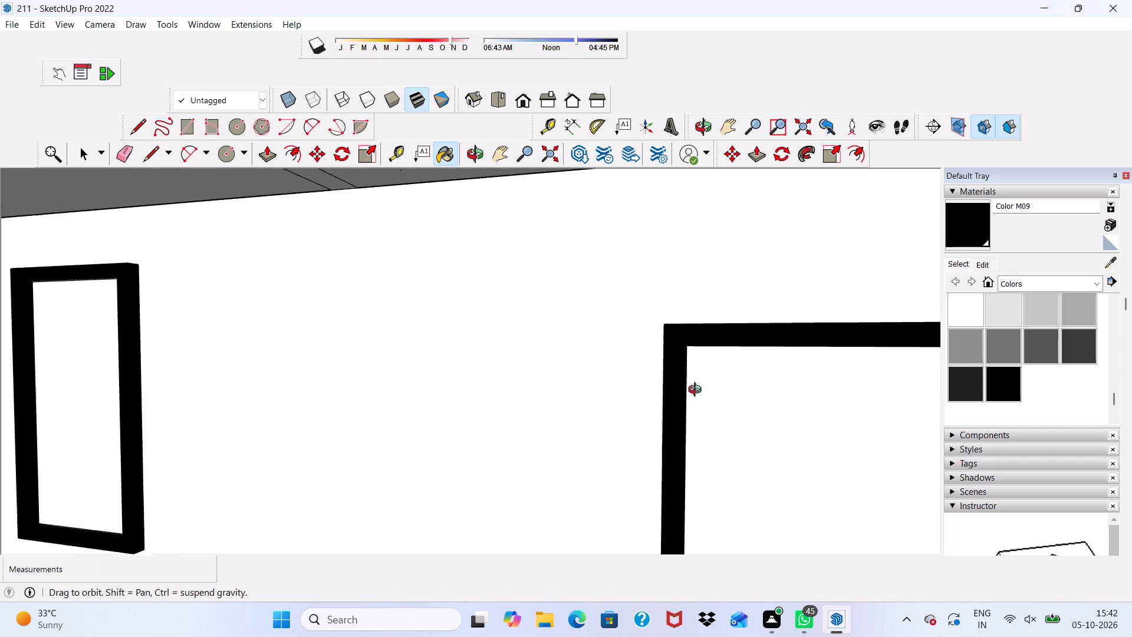
middle_click_drag(697, 391, 792, 370)
middle_click_drag(804, 369, 812, 368)
scroll(844, 356, "up", 1)
scroll(763, 354, "down", 4)
scroll(751, 353, "up", 4)
middle_click_drag(753, 343, 744, 319)
middle_click(744, 319)
scroll(745, 314, "up", 8)
left_click(744, 332)
Paint the third window frame's bottom inner face with Color M09.
scroll(744, 333, "down", 4)
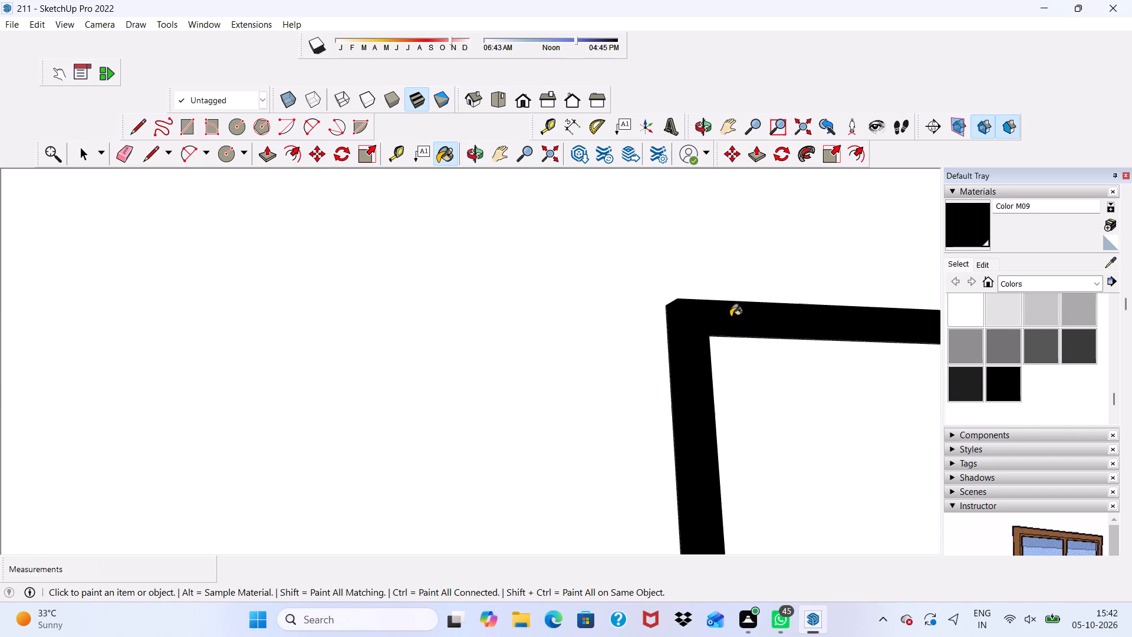
scroll(730, 317, "down", 7)
scroll(718, 327, "up", 1)
scroll(723, 332, "down", 6)
scroll(787, 393, "down", 4)
scroll(804, 504, "up", 4)
middle_click_drag(805, 486, 842, 530)
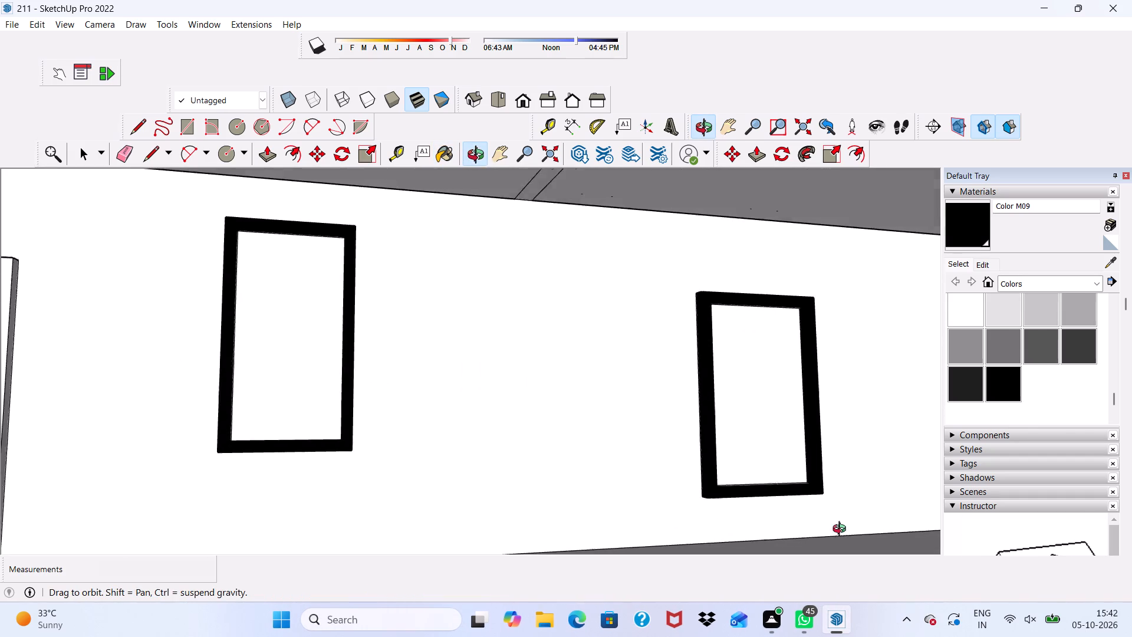
middle_click_drag(842, 530, 792, 513)
scroll(807, 465, "up", 10)
scroll(755, 509, "down", 1)
scroll(753, 510, "up", 5)
left_click(732, 510)
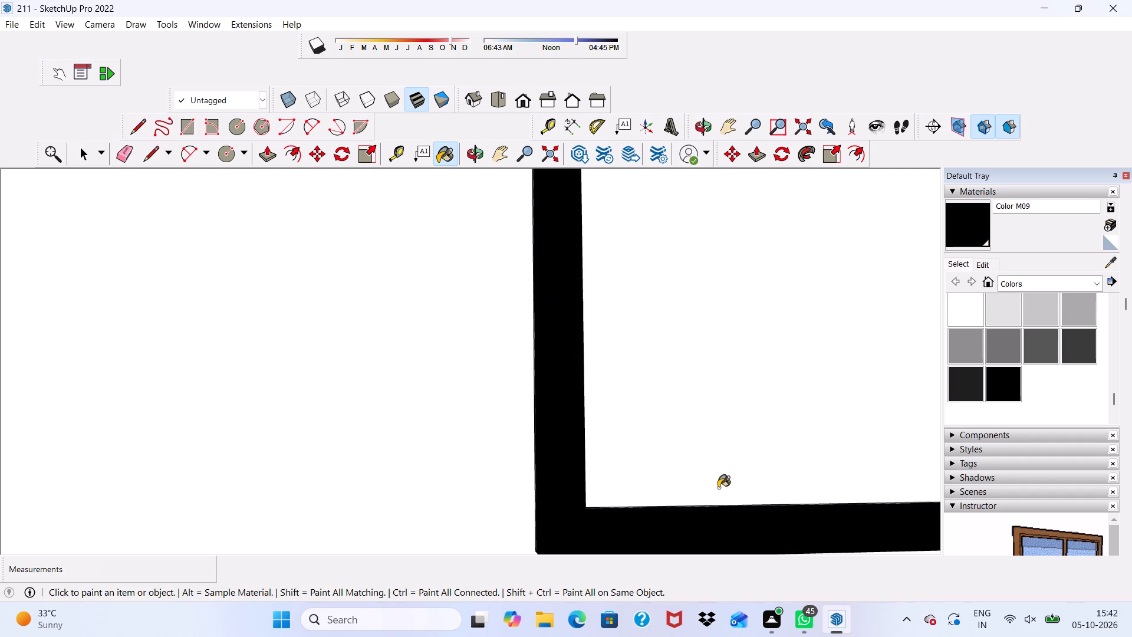
Paint the third window frame's right outer side with Color M09.
scroll(702, 487, "down", 11)
middle_click_drag(802, 426, 482, 456)
left_click(790, 384)
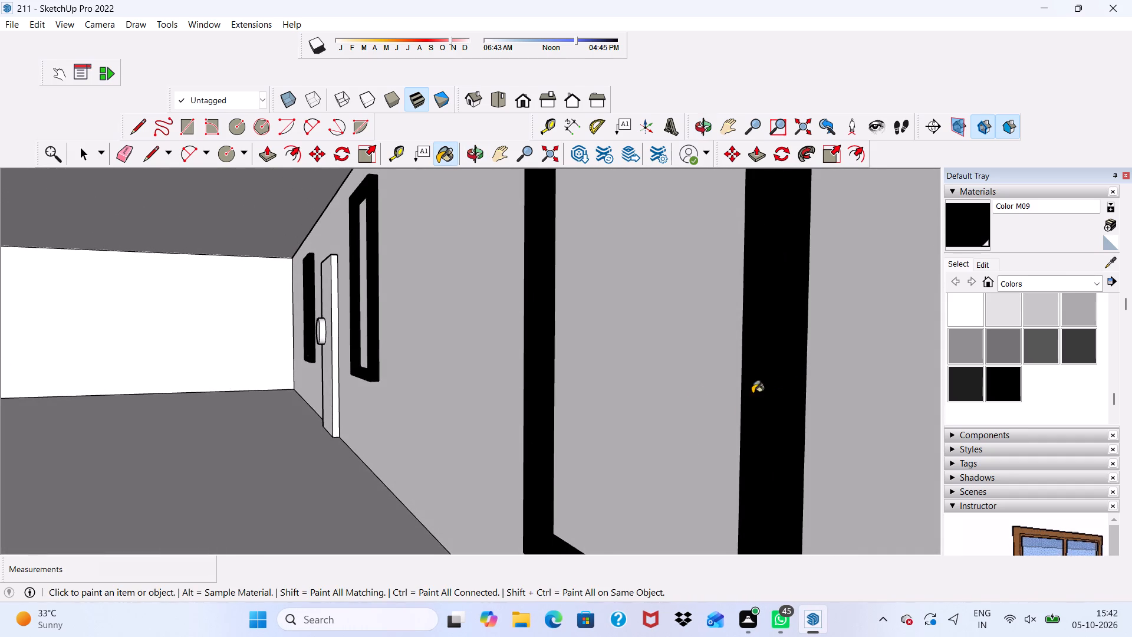
Examine the painted ground-floor window frames and the unpainted door across the house front.
scroll(693, 402, "down", 2)
middle_click_drag(693, 402, 1071, 337)
middle_click_drag(739, 353, 779, 399)
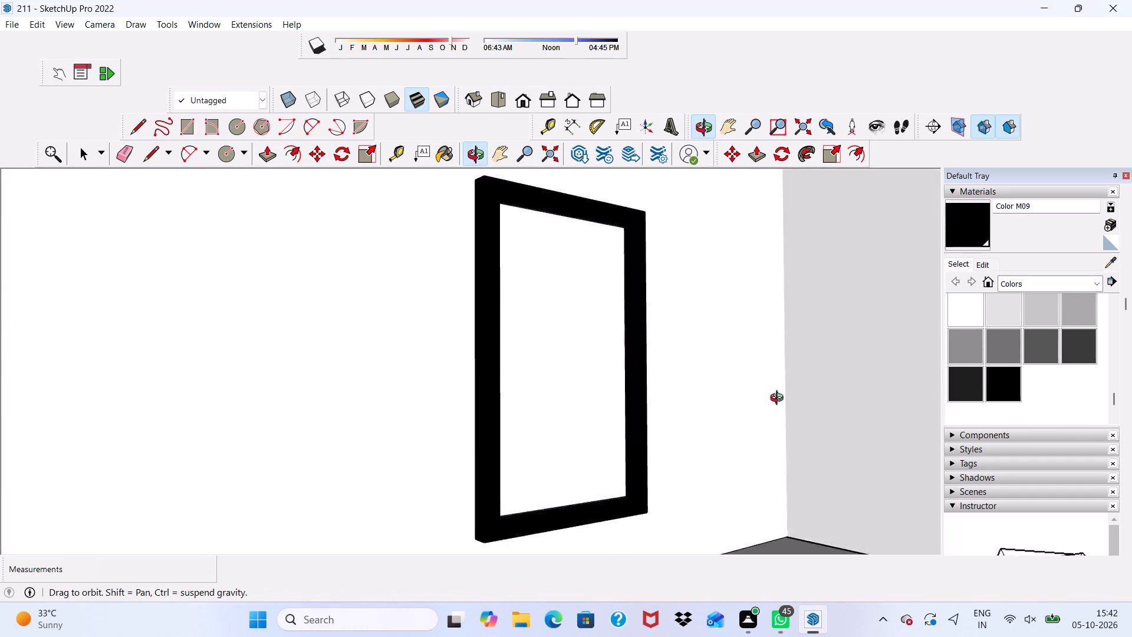
middle_click_drag(779, 399, 768, 398)
scroll(695, 385, "down", 8)
scroll(665, 423, "up", 1)
scroll(665, 426, "down", 5)
key("space")
scroll(662, 436, "down", 3)
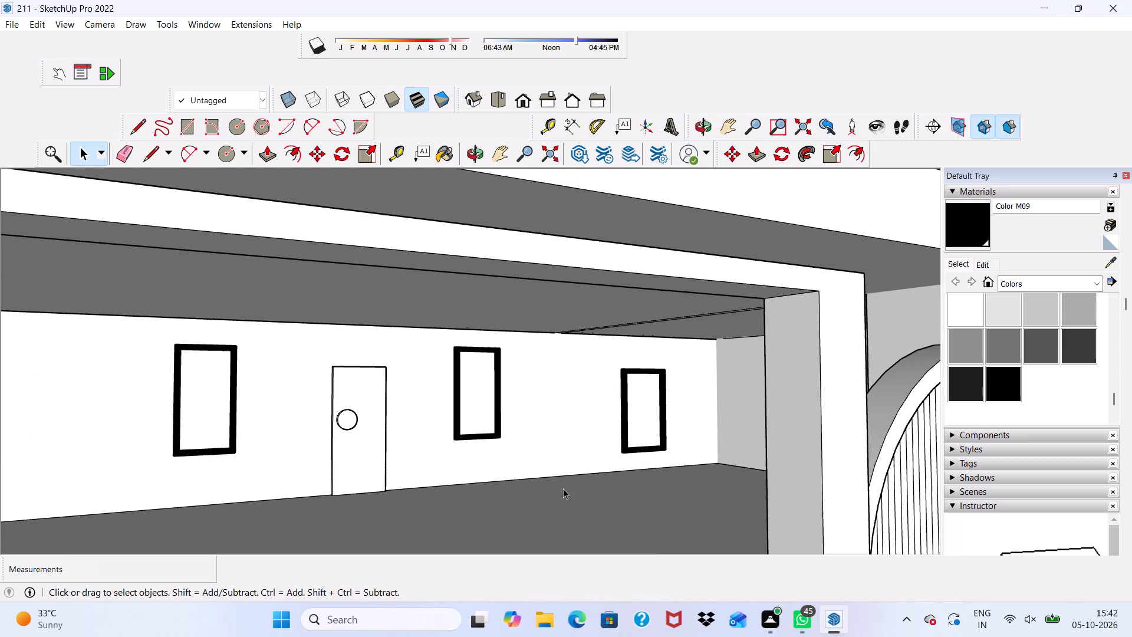
scroll(442, 456, "down", 4)
scroll(766, 51, "up", 1)
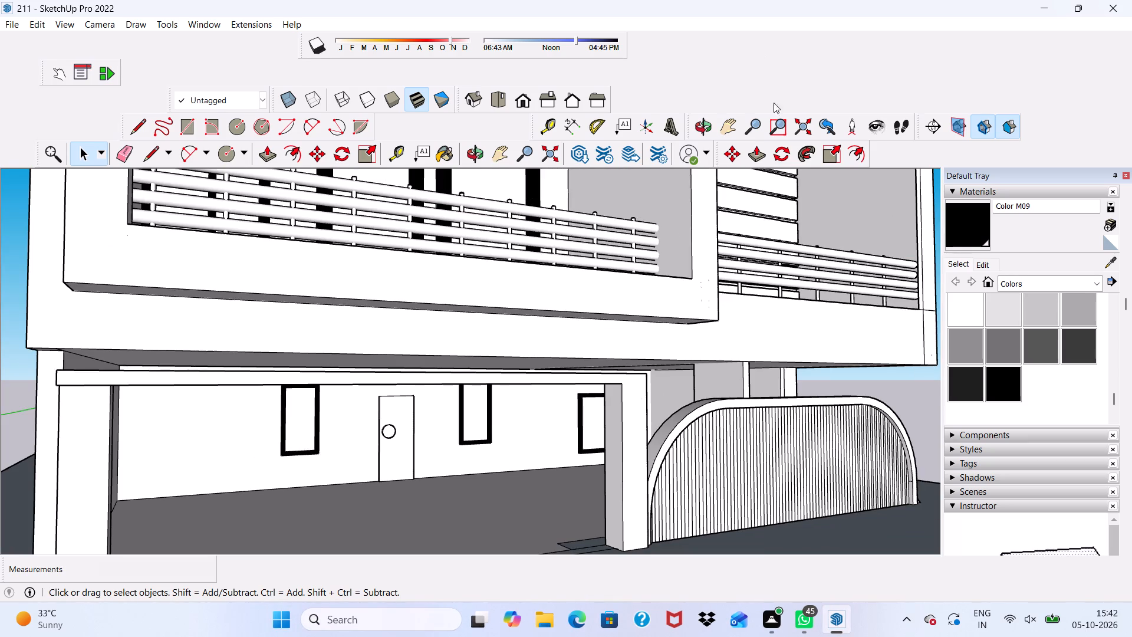
scroll(1065, 366, "up", 1)
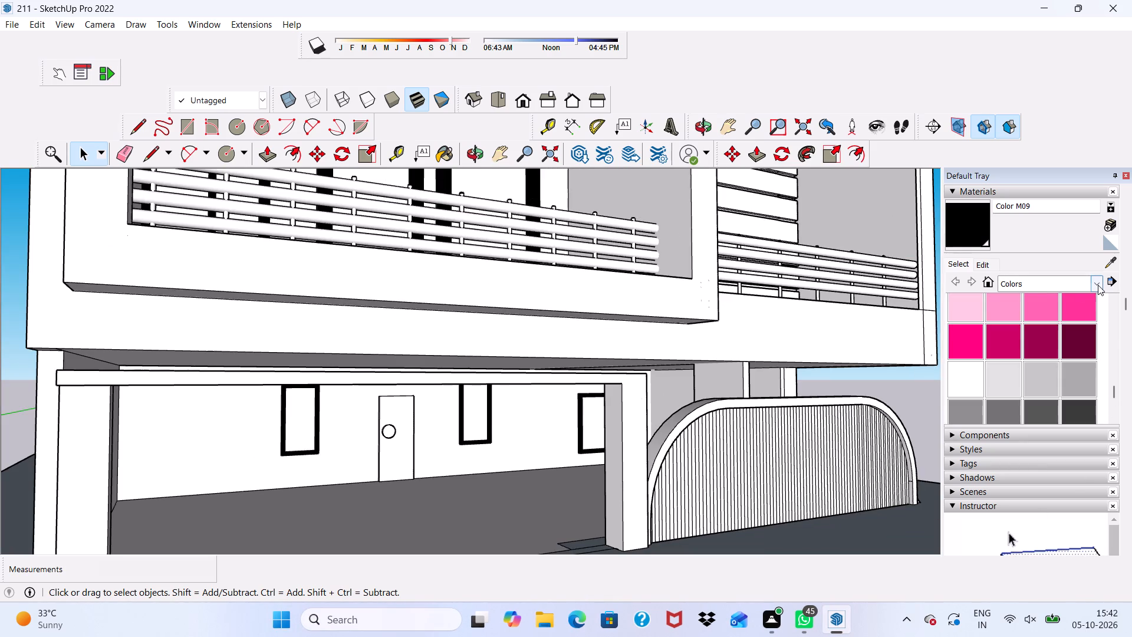
Choose Wood Veneer 01 from the Wood materials and paint the front face of the ground-floor door with it.
left_click(1098, 285)
left_click(1049, 476)
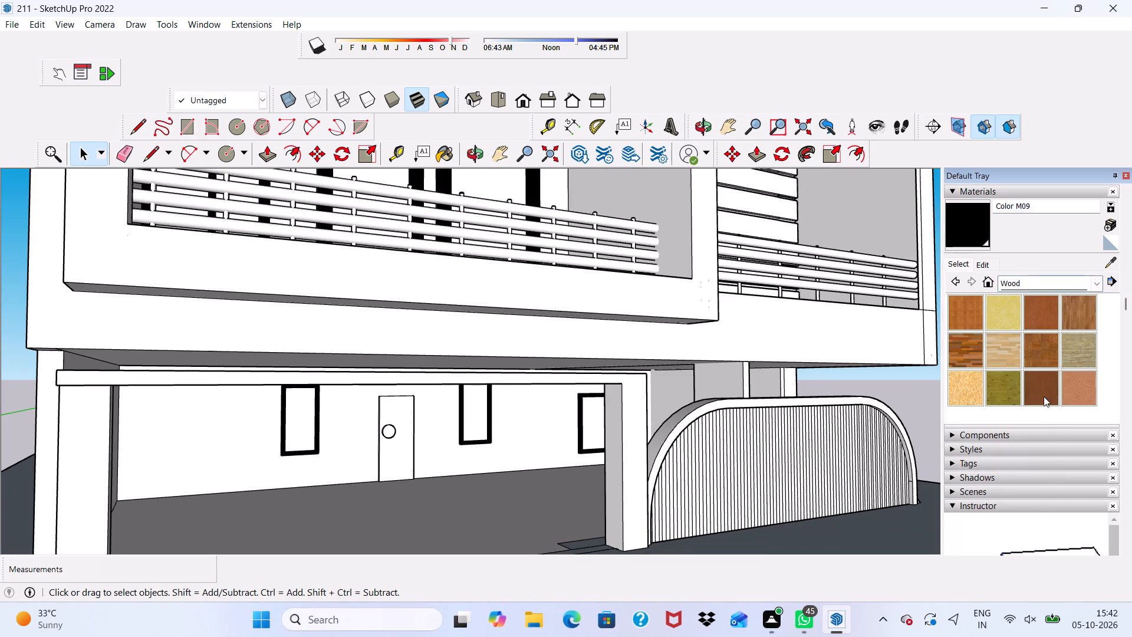
left_click(1024, 385)
scroll(299, 496, "up", 3)
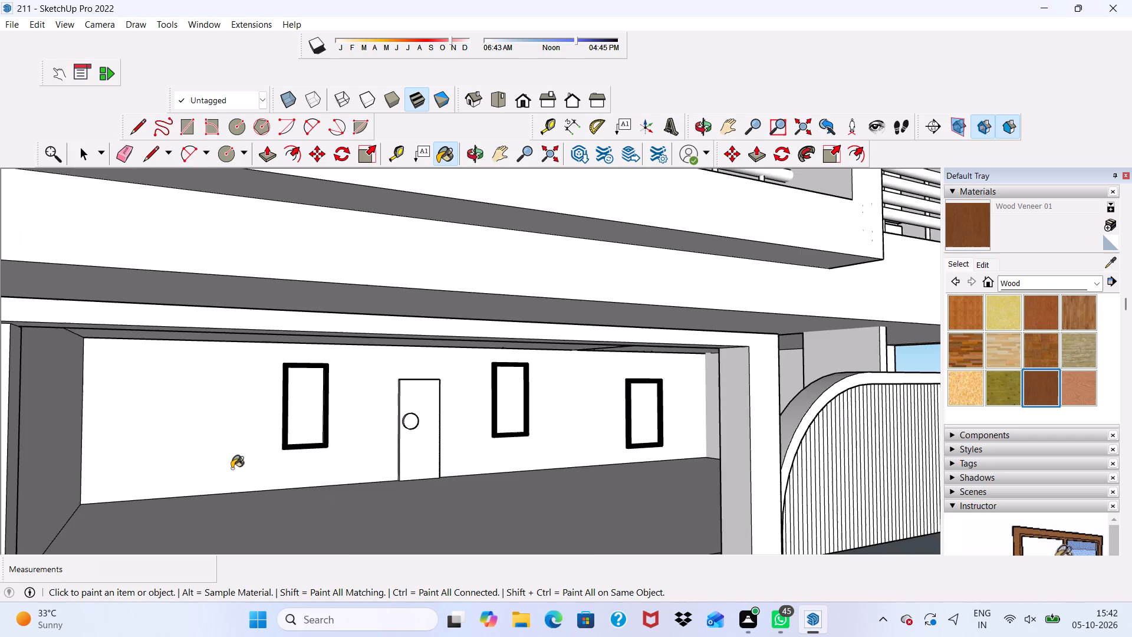
scroll(232, 468, "up", 1)
scroll(481, 376, "up", 7)
left_click(454, 393)
Paint the front face and curved rim of the door's round knob with Wood Veneer 01.
scroll(430, 413, "up", 4)
left_click(375, 461)
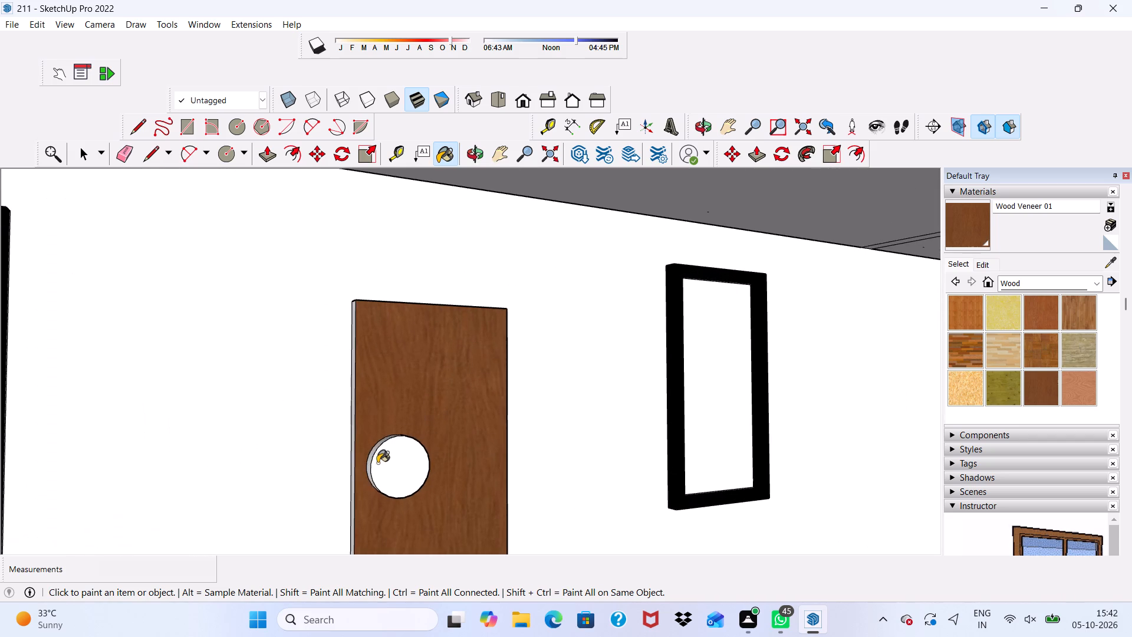
scroll(384, 446, "up", 8)
left_click(387, 435)
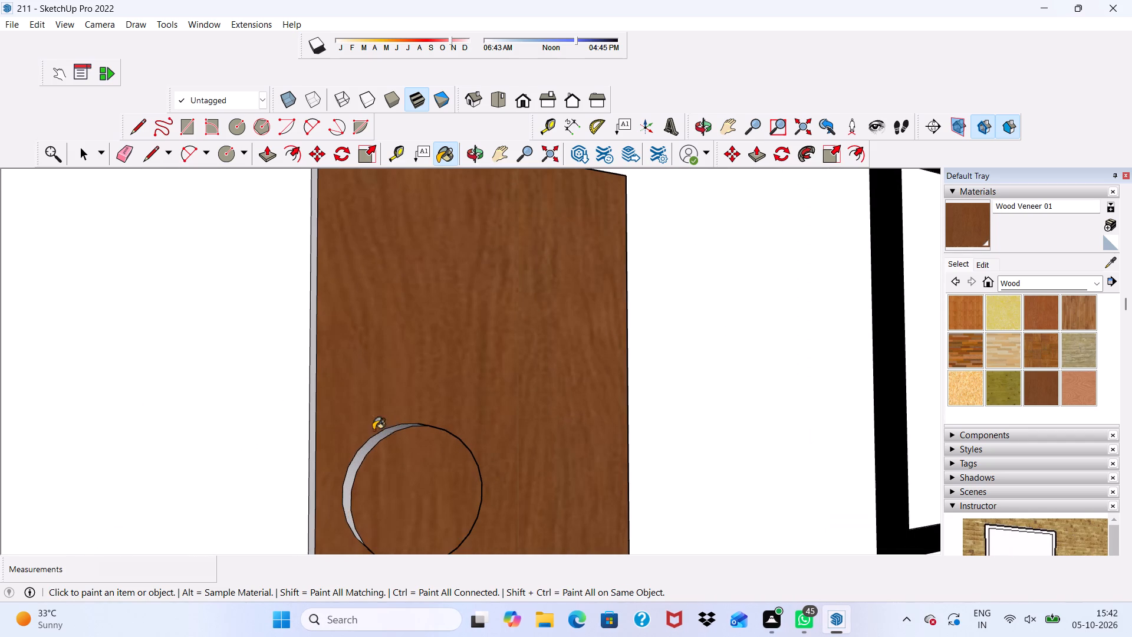
scroll(364, 432, "up", 9)
left_click(390, 438)
scroll(378, 434, "up", 7)
left_click_drag(363, 451, 370, 452)
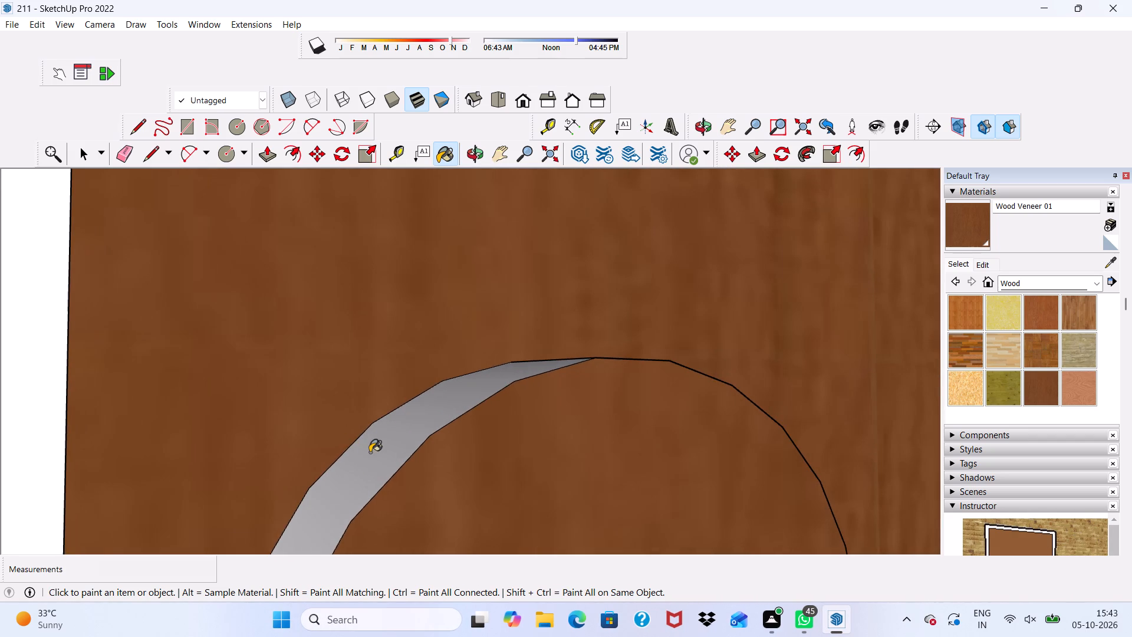
left_click_drag(370, 452, 371, 452)
Paint the ground-floor door's left side edge with Wood Veneer 01.
scroll(180, 435, "down", 1)
scroll(198, 436, "up", 1)
scroll(212, 436, "down", 12)
middle_click_drag(394, 417, 541, 432)
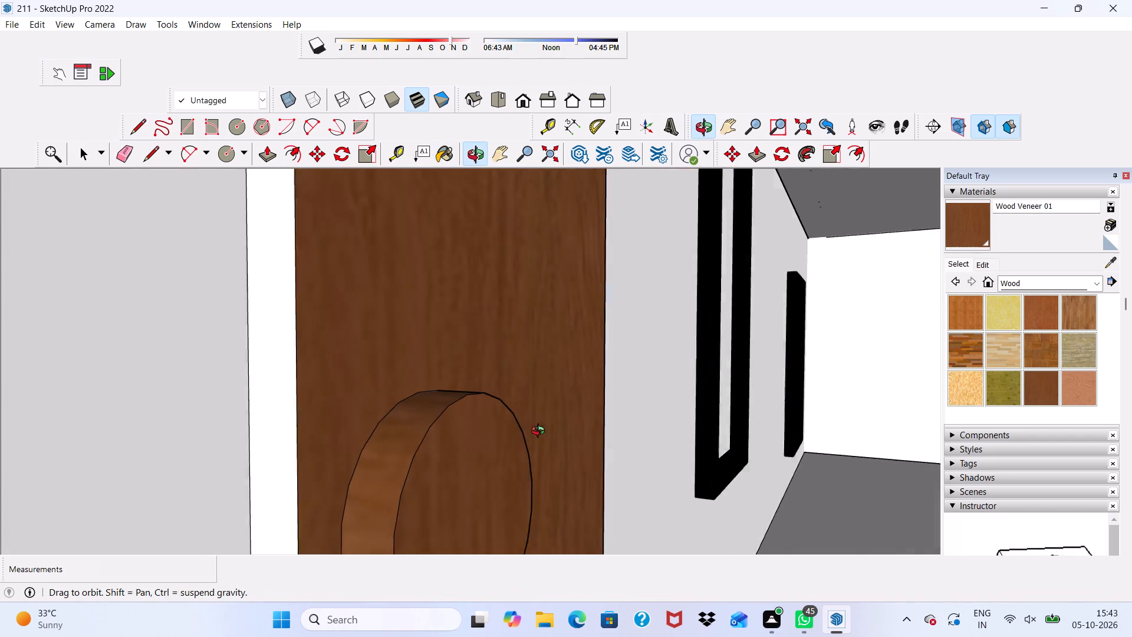
middle_click_drag(541, 432, 547, 432)
left_click(300, 435)
Paint the ground-floor door's right side edge with Wood Veneer 01.
scroll(344, 419, "down", 4)
middle_click_drag(425, 430, 216, 474)
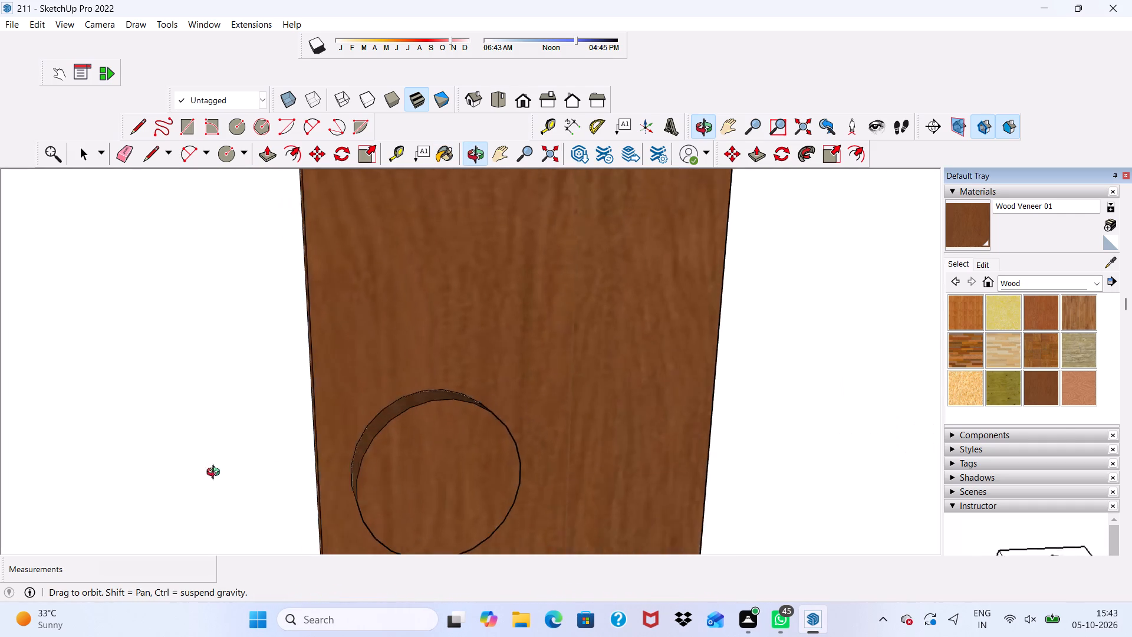
middle_click_drag(216, 474, 178, 471)
scroll(314, 430, "down", 8)
scroll(487, 429, "up", 1)
scroll(492, 435, "down", 2)
middle_click_drag(539, 444, 353, 426)
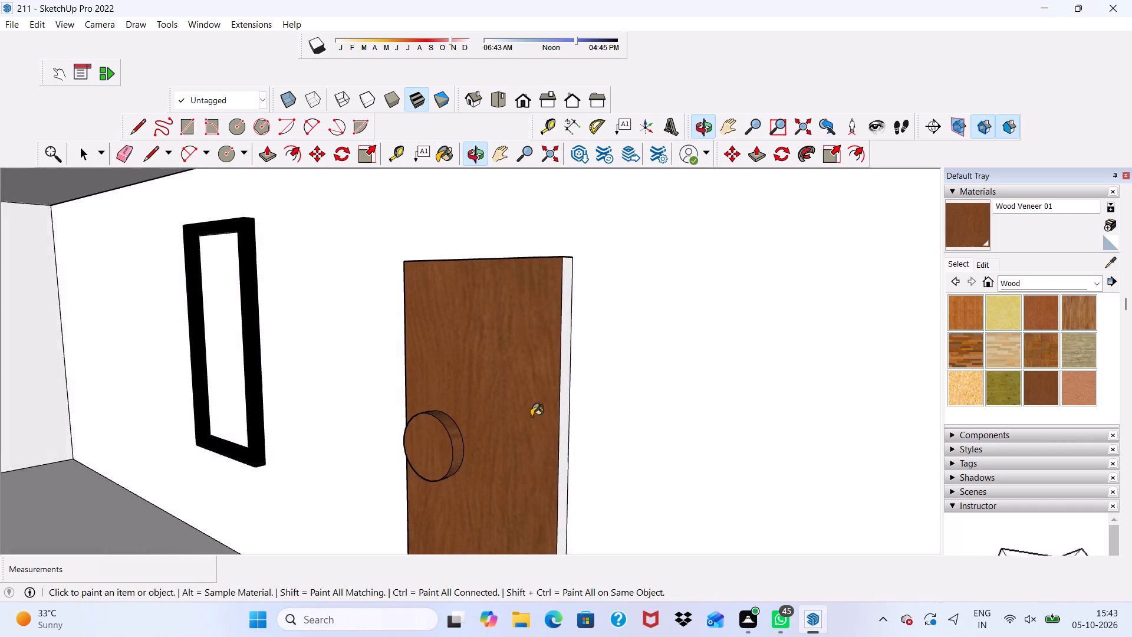
scroll(599, 392, "up", 4)
left_click(549, 397)
scroll(466, 398, "down", 1)
middle_click_drag(466, 398, 522, 487)
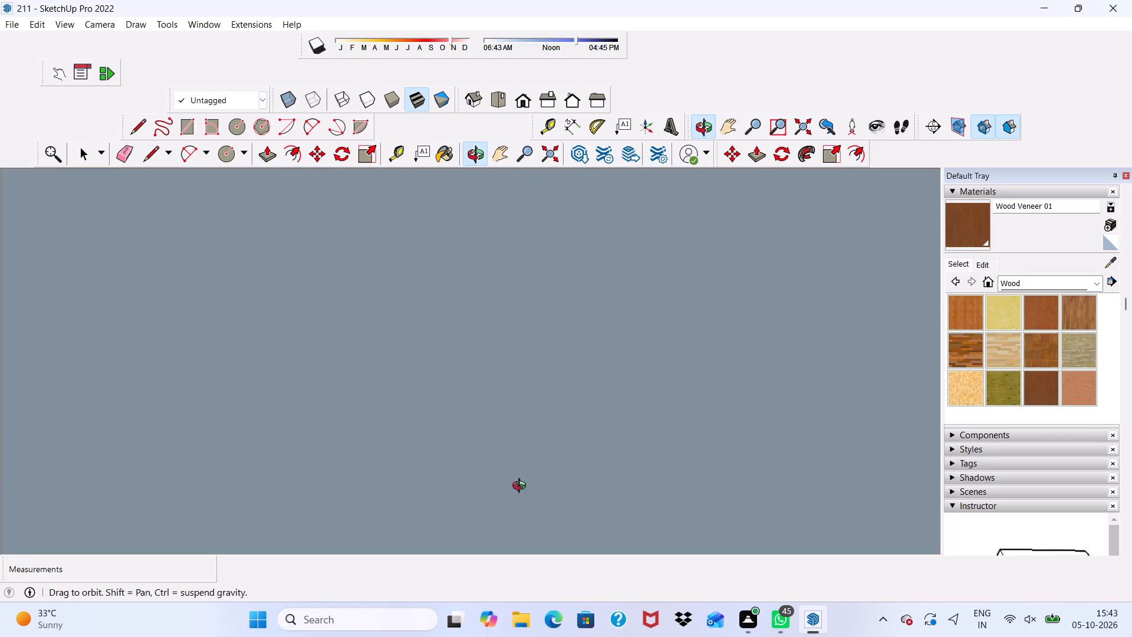
Paint the ground-floor door's top edge with Wood Veneer 01.
middle_click_drag(517, 480, 515, 473)
middle_click_drag(522, 487, 521, 485)
scroll(535, 281, "up", 3)
left_click(519, 292)
scroll(519, 292, "down", 2)
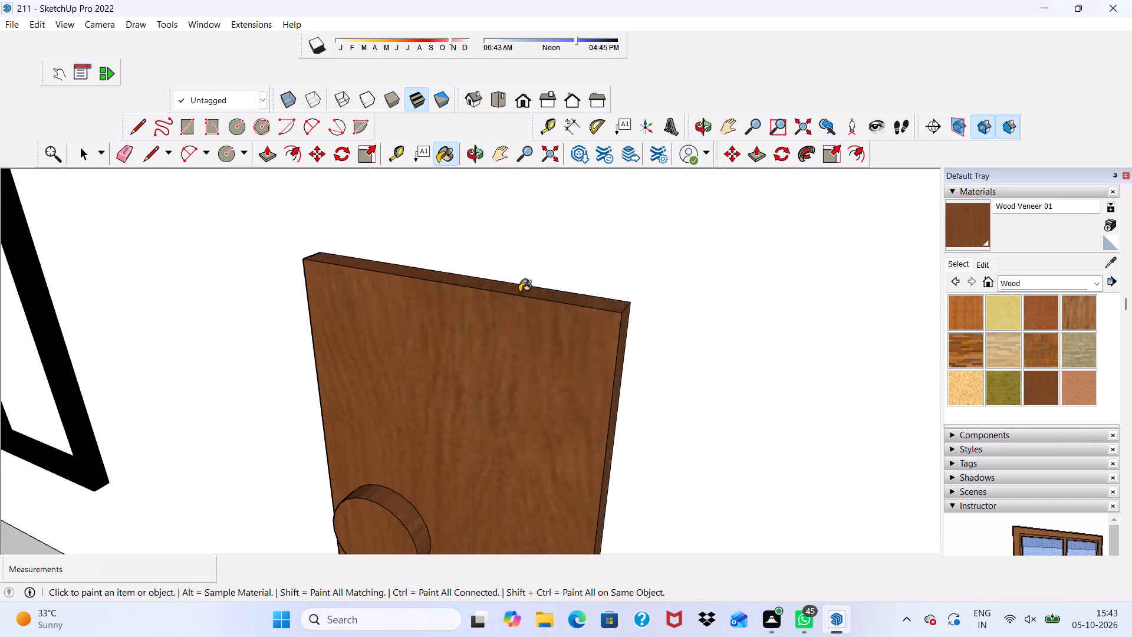
scroll(519, 292, "down", 1)
scroll(523, 293, "up", 1)
scroll(548, 295, "down", 5)
key("space")
Examine the house front from the ground-floor door and windows across to the arched slatted wall.
scroll(562, 329, "down", 3)
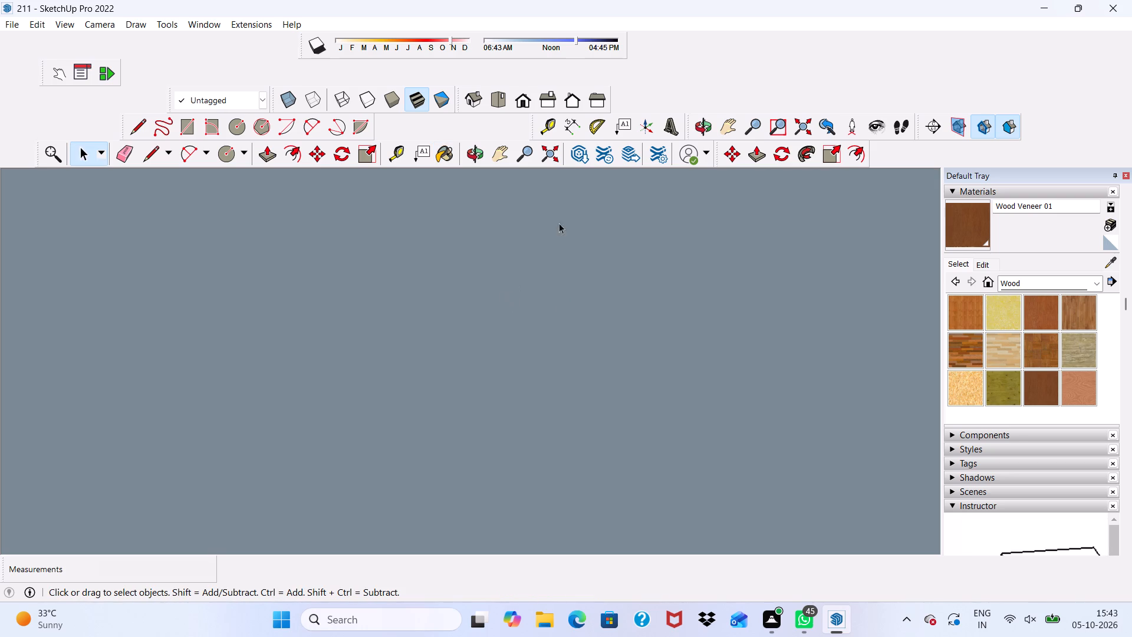
left_click(528, 96)
scroll(532, 130, "down", 2)
scroll(541, 173, "up", 1)
scroll(549, 189, "down", 4)
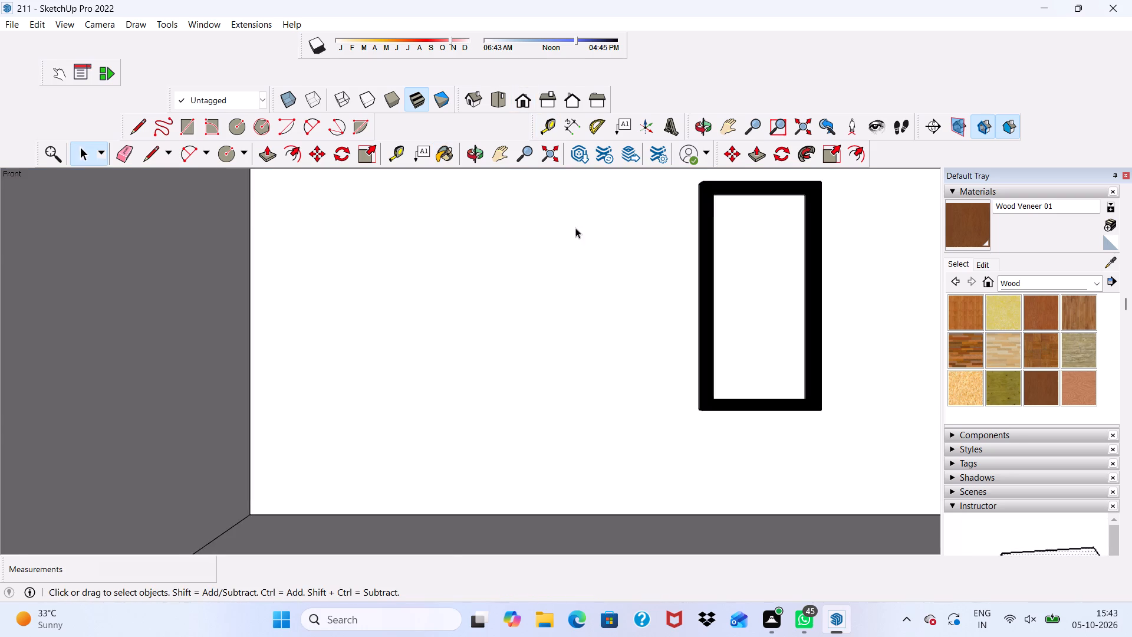
scroll(575, 228, "down", 8)
scroll(628, 300, "up", 2)
scroll(631, 301, "down", 7)
scroll(743, 261, "down", 5)
middle_click_drag(770, 280, 894, 390)
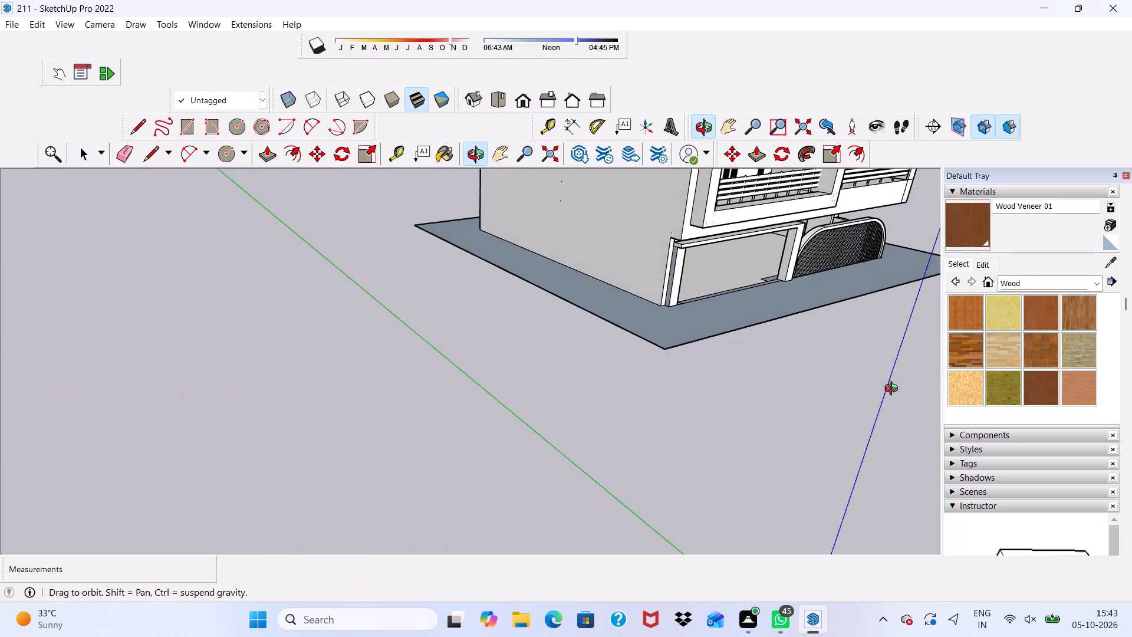
middle_click_drag(894, 390, 741, 329)
scroll(837, 199, "up", 4)
middle_click_drag(824, 318, 817, 303)
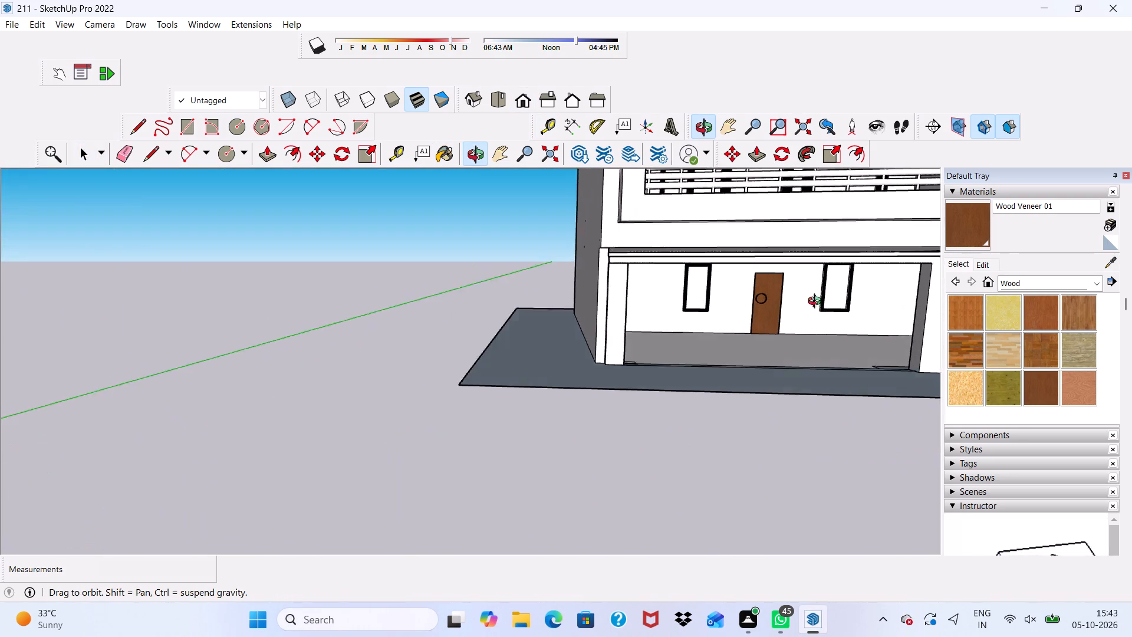
middle_click_drag(817, 303, 838, 303)
scroll(838, 303, "up", 2)
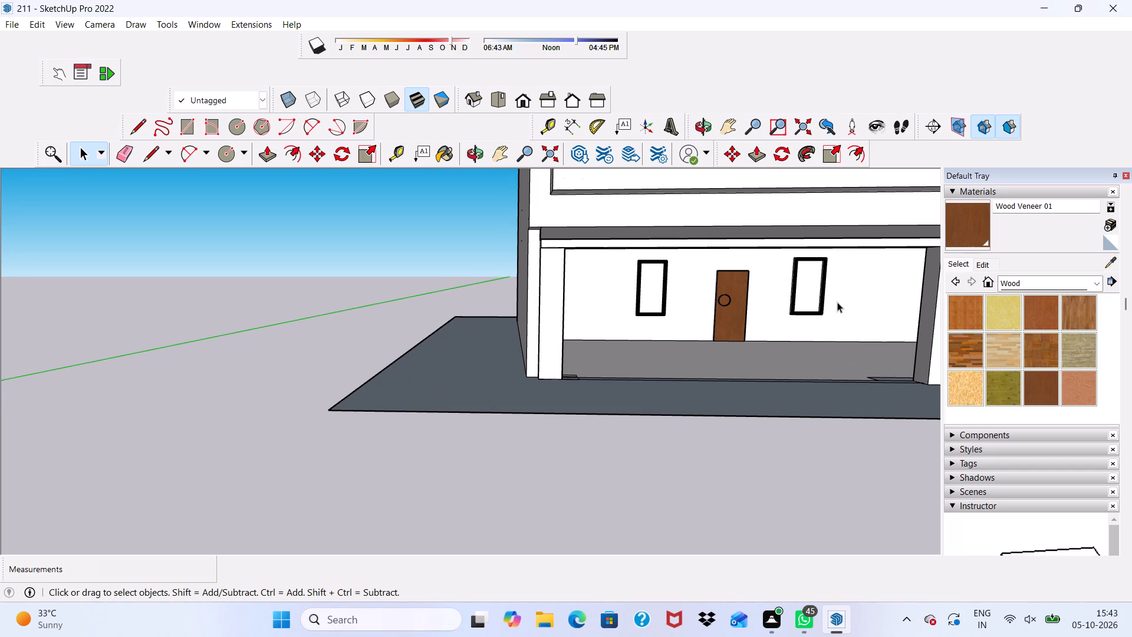
scroll(827, 295, "down", 8)
scroll(837, 317, "up", 3)
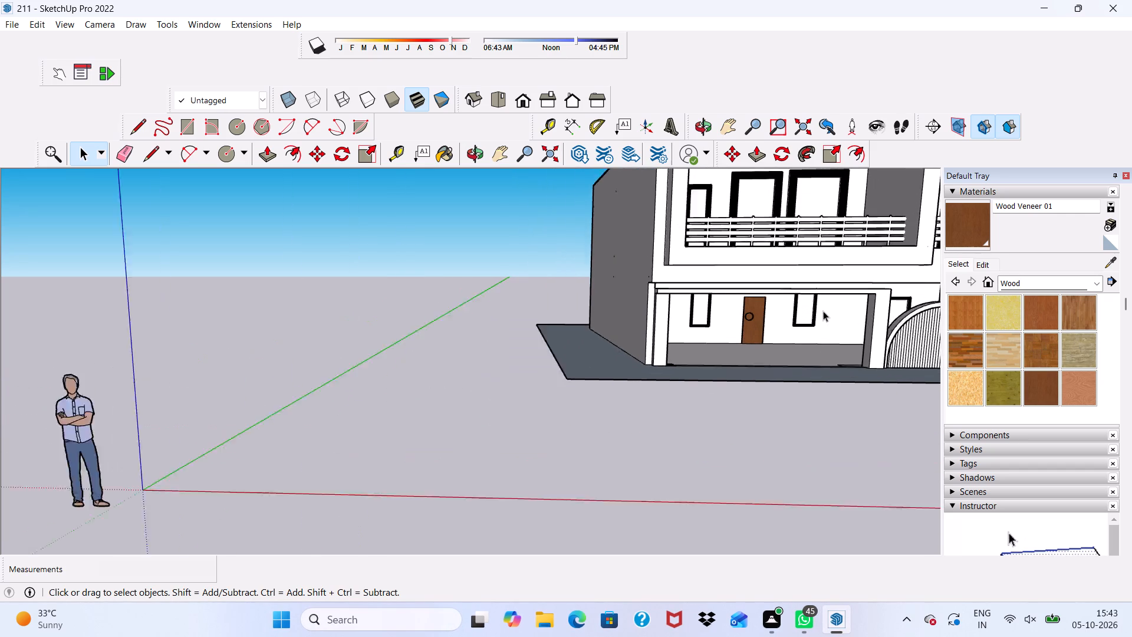
scroll(823, 311, "up", 1)
scroll(761, 343, "up", 3)
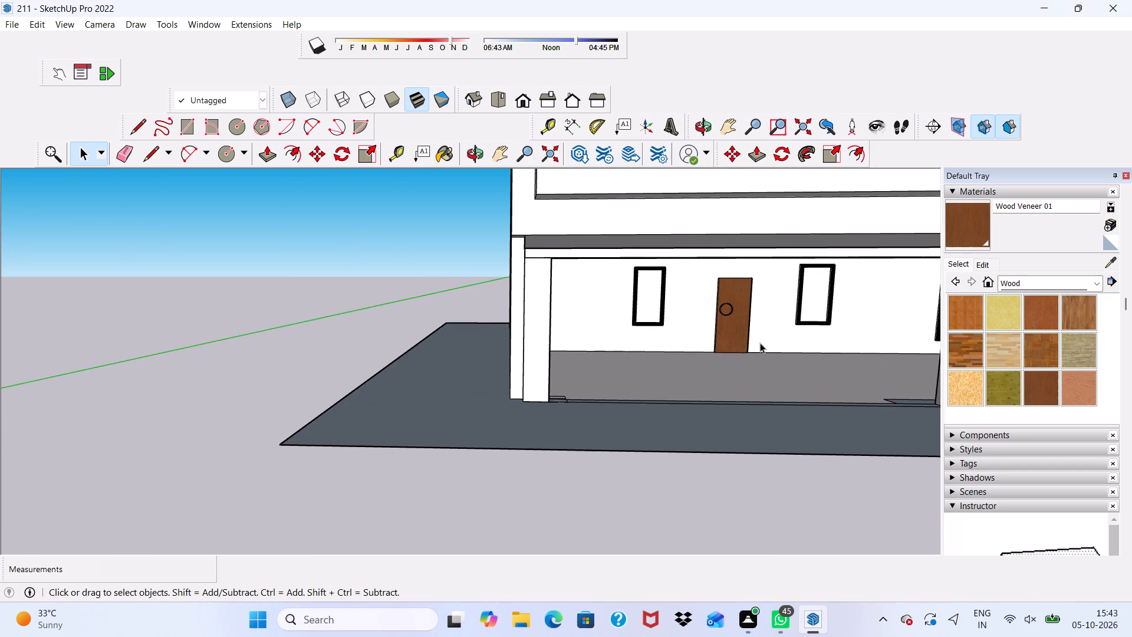
scroll(760, 343, "down", 1)
scroll(705, 354, "down", 1)
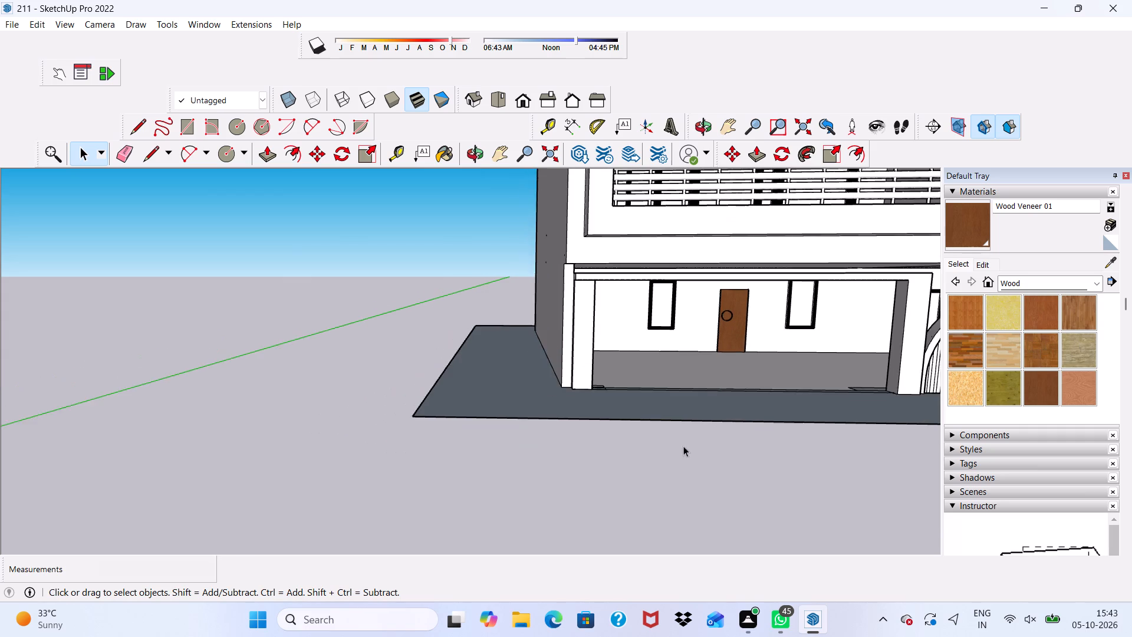
scroll(683, 446, "down", 2)
scroll(639, 421, "up", 1)
scroll(639, 422, "down", 3)
scroll(547, 341, "down", 5)
scroll(804, 354, "up", 5)
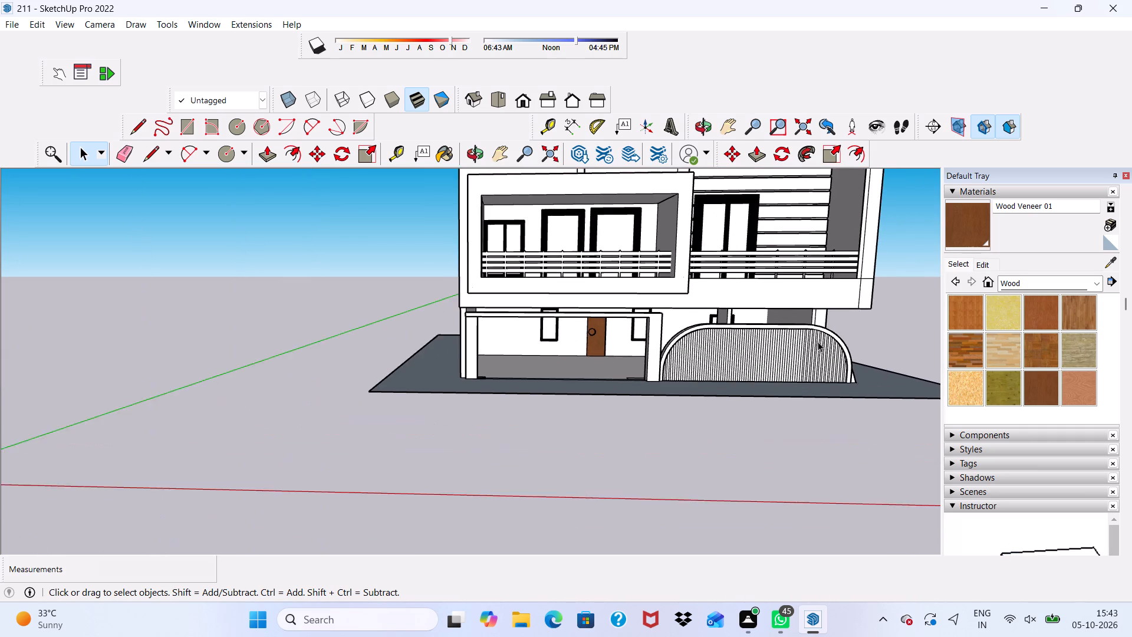
scroll(818, 342, "up", 3)
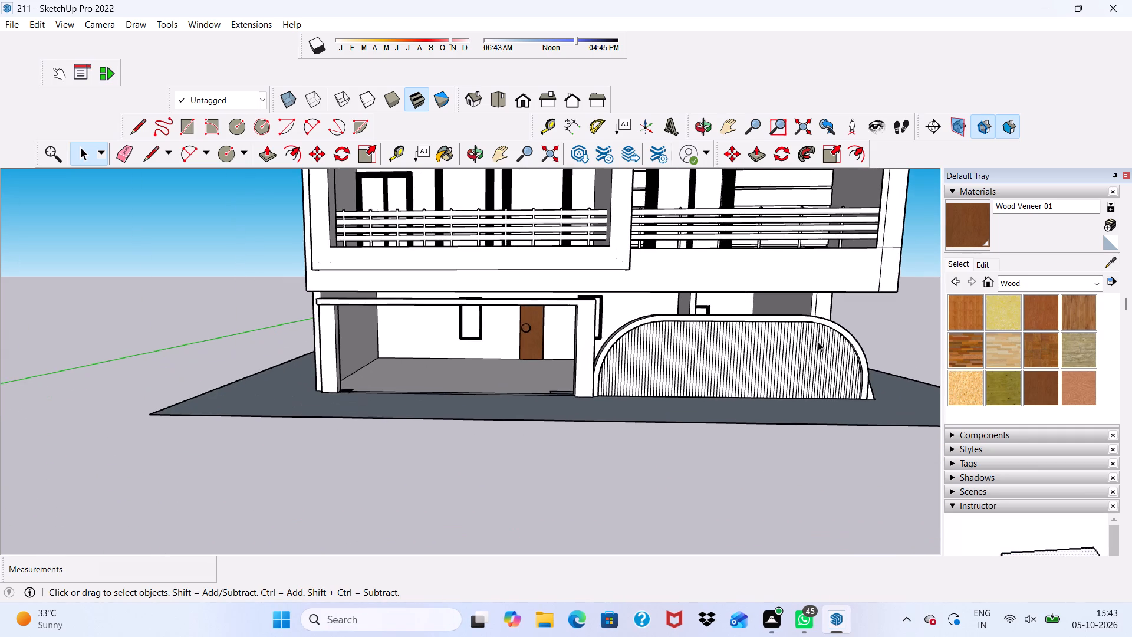
scroll(790, 358, "down", 3)
scroll(766, 400, "down", 2)
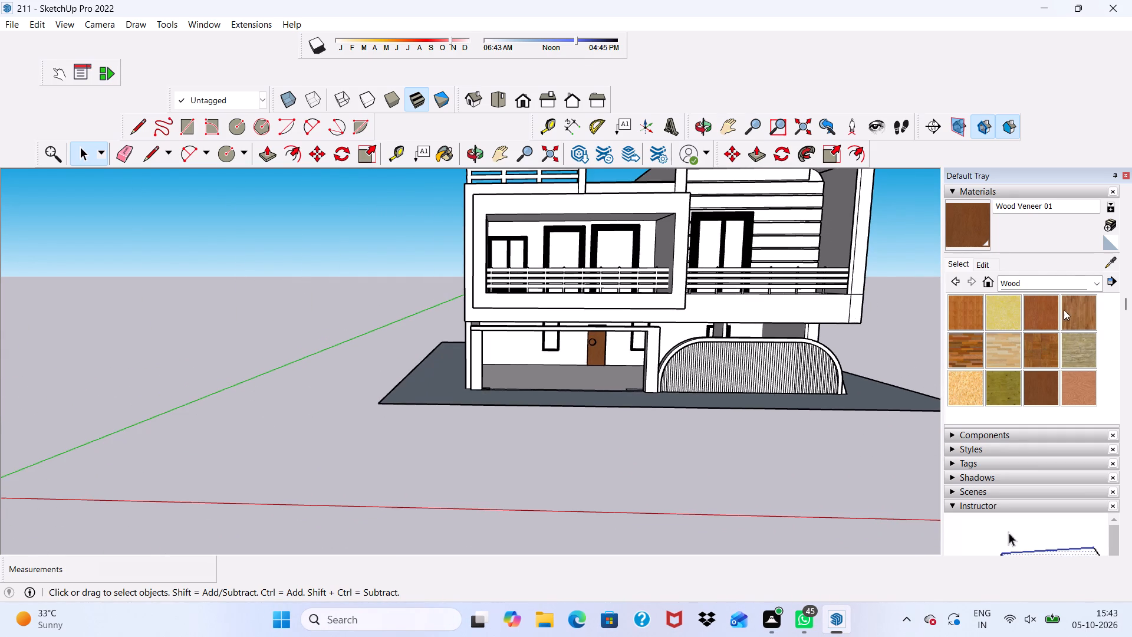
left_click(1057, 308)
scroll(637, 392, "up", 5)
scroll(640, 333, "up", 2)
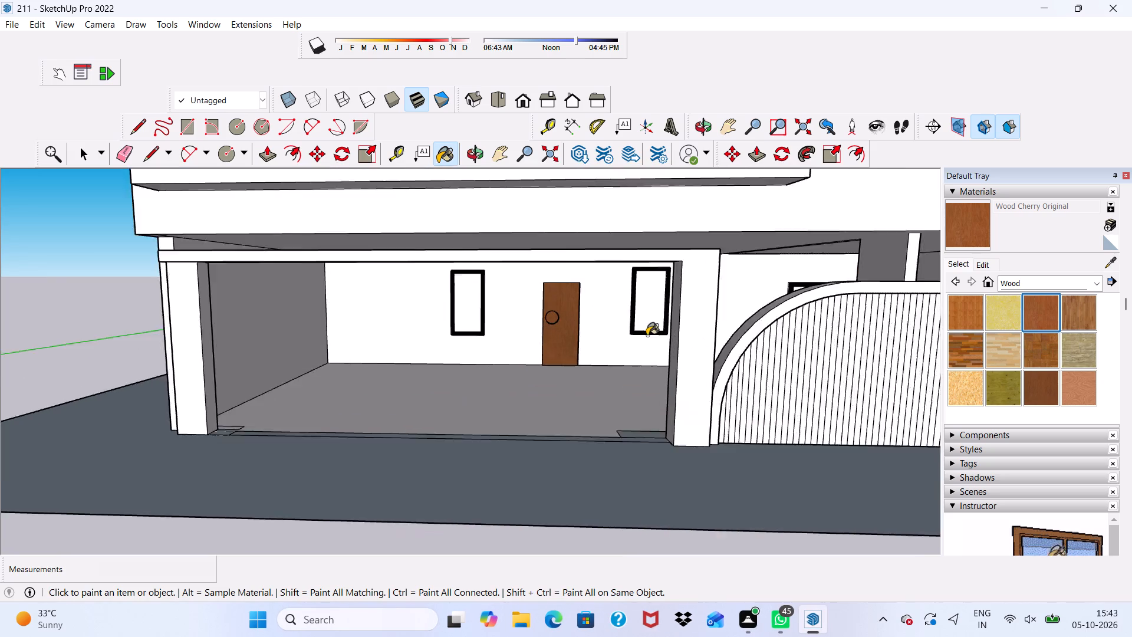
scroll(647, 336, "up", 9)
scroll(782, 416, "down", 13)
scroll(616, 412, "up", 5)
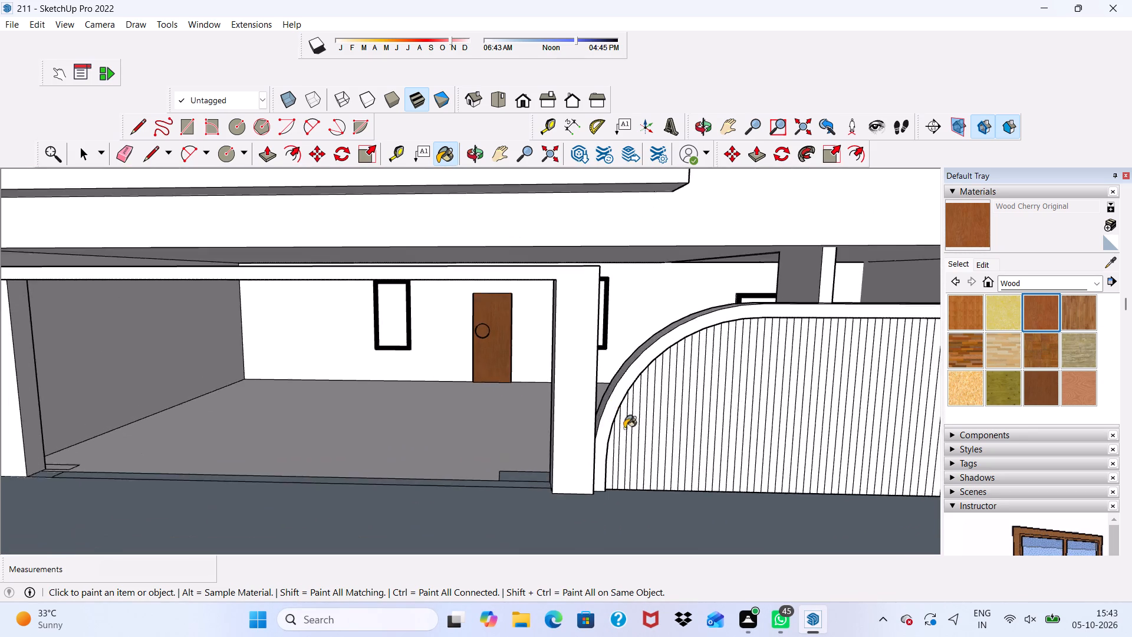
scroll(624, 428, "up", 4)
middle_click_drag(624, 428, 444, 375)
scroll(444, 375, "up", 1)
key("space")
Push/Pull the first vertical strip at the arched wall's end beside the carport column outward by 3".
scroll(660, 481, "up", 5)
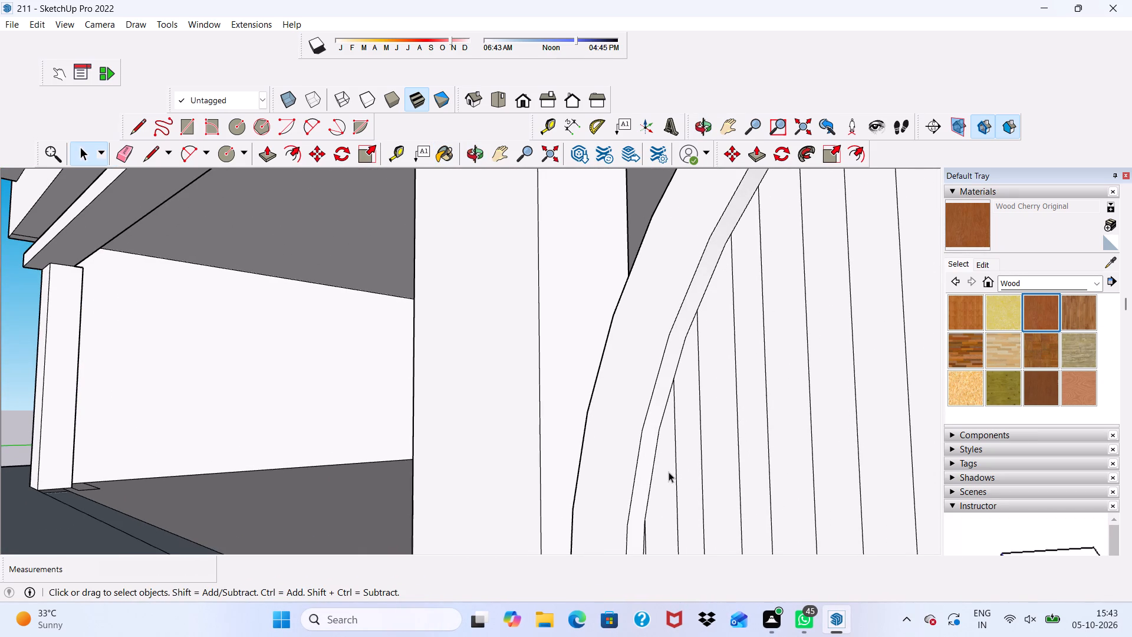
left_click(669, 472)
scroll(295, 214, "down", 8)
scroll(475, 428, "up", 7)
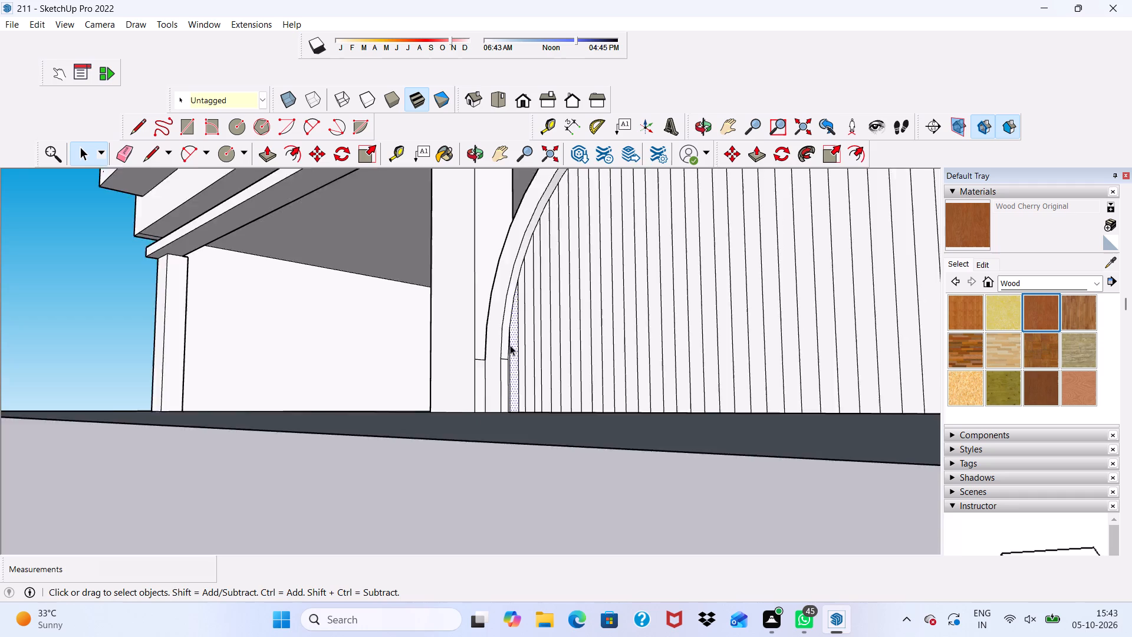
scroll(510, 345, "up", 3)
scroll(518, 366, "down", 1)
scroll(486, 421, "up", 4)
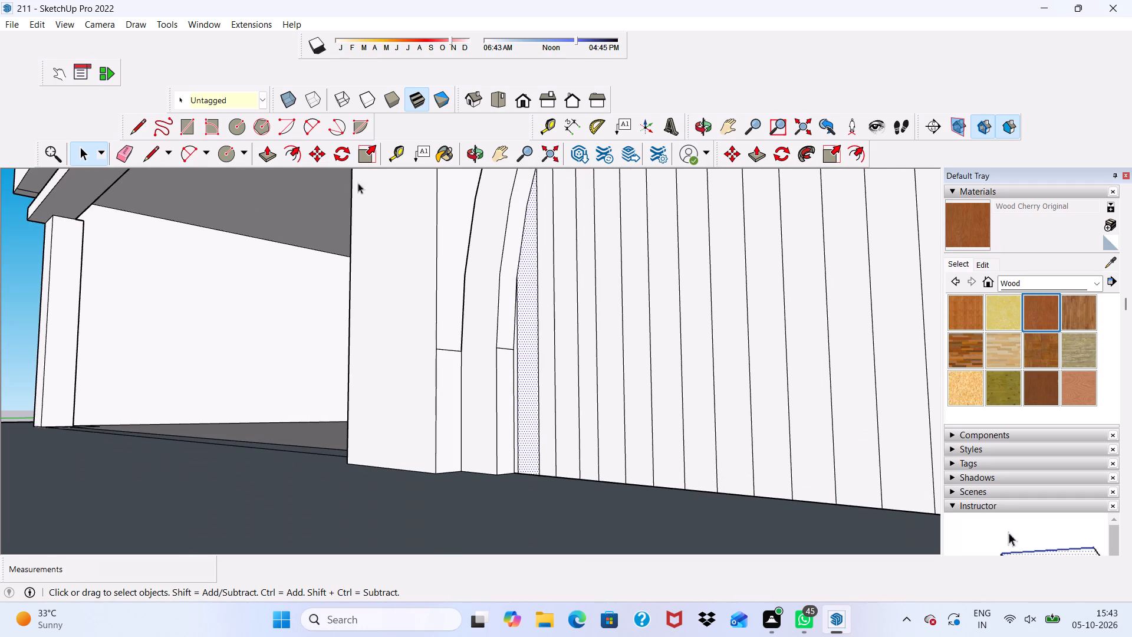
left_click(272, 157)
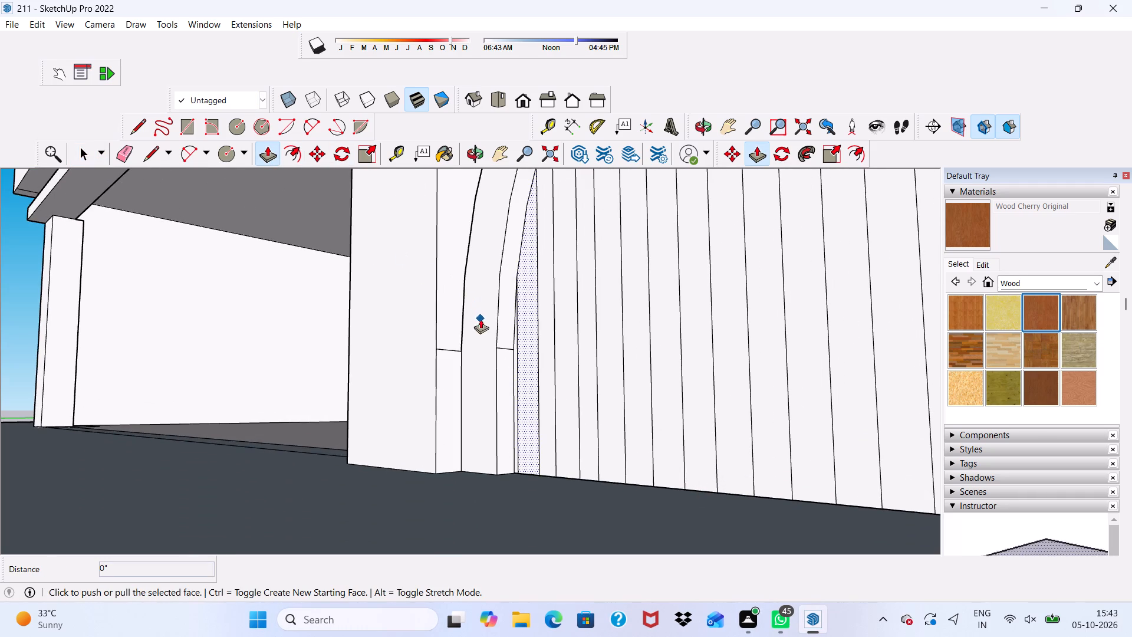
left_click(523, 340)
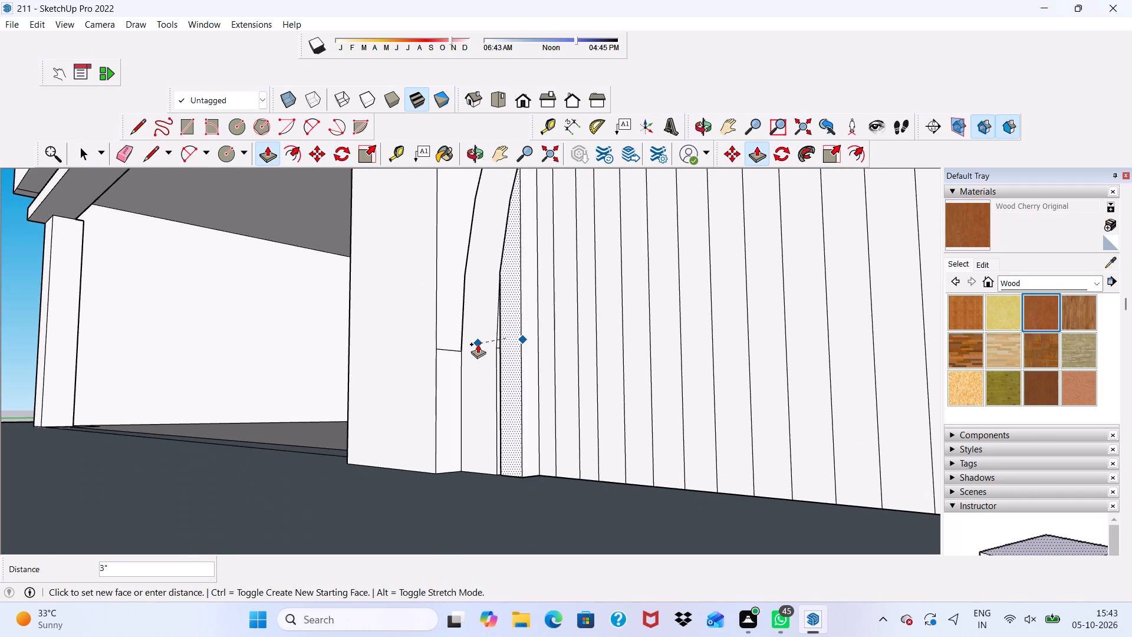
type("3\"")
key("Return")
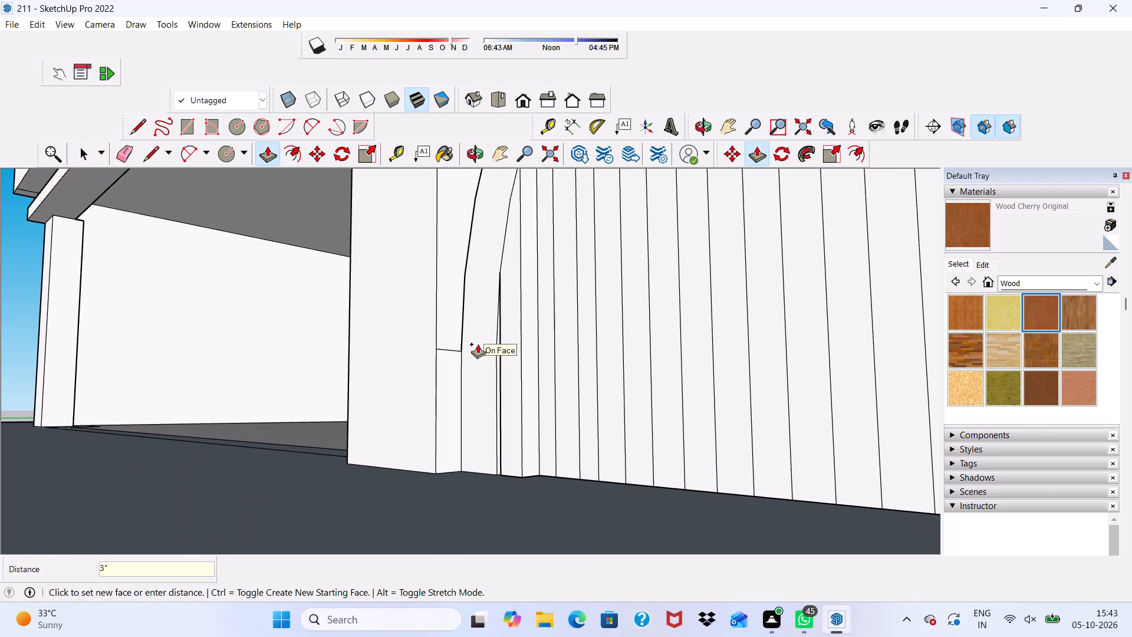
Pull the next three alternate vertical strips of the arched wall outward 3", level with the first raised strip.
scroll(624, 319, "down", 5)
middle_click_drag(543, 311, 585, 323)
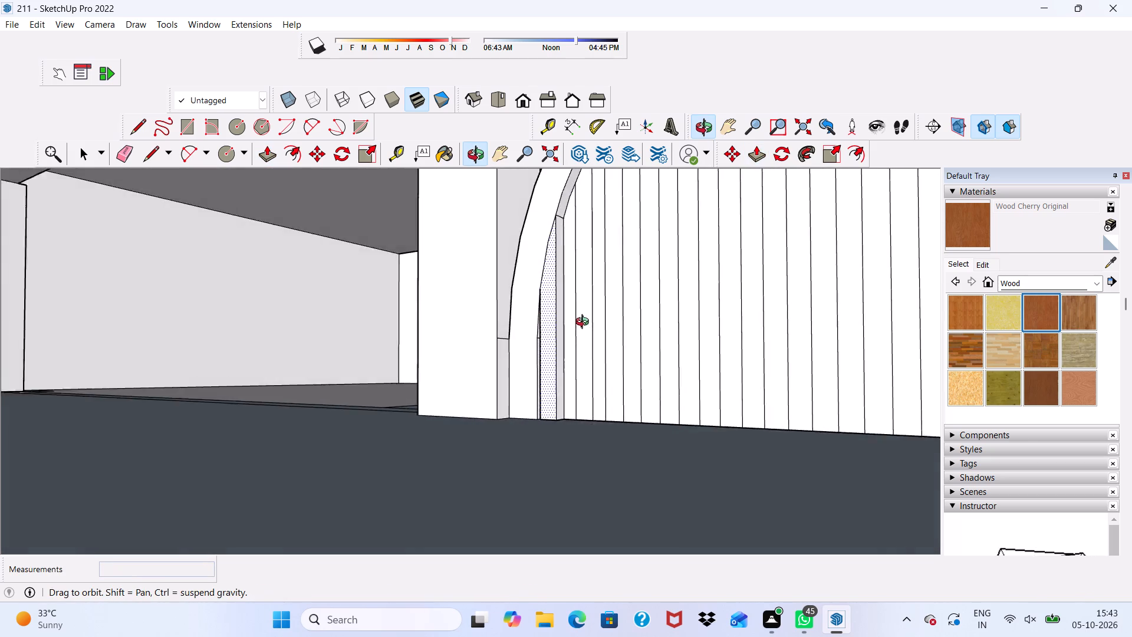
middle_click_drag(585, 323, 584, 323)
scroll(574, 296, "up", 5)
left_click(590, 282)
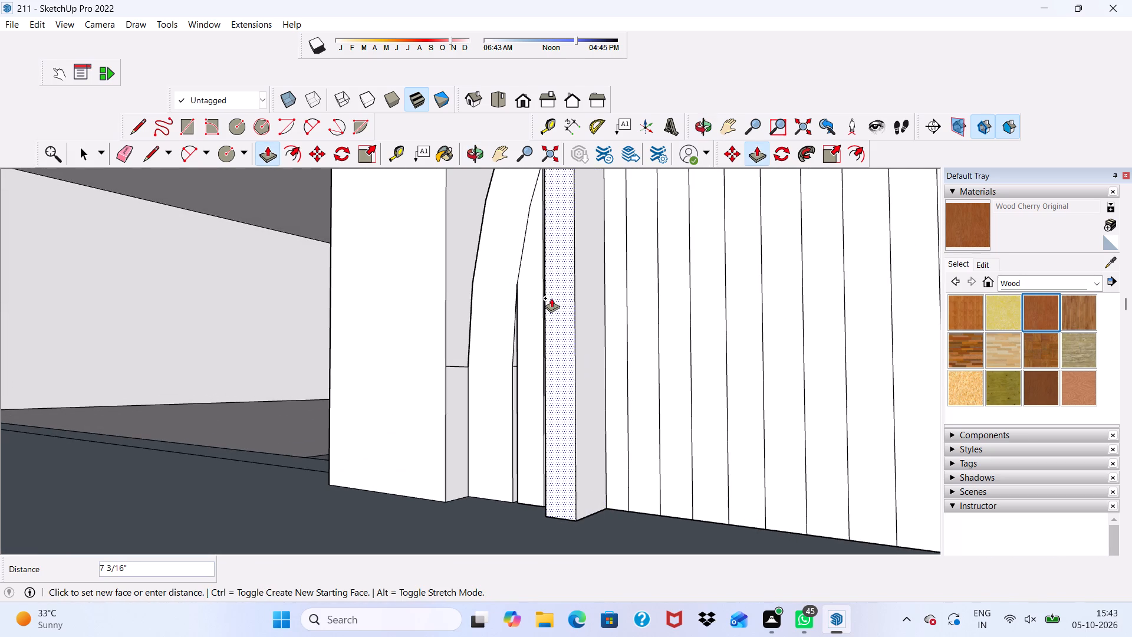
scroll(551, 298, "down", 4)
middle_click_drag(557, 297, 672, 303)
left_click(534, 302)
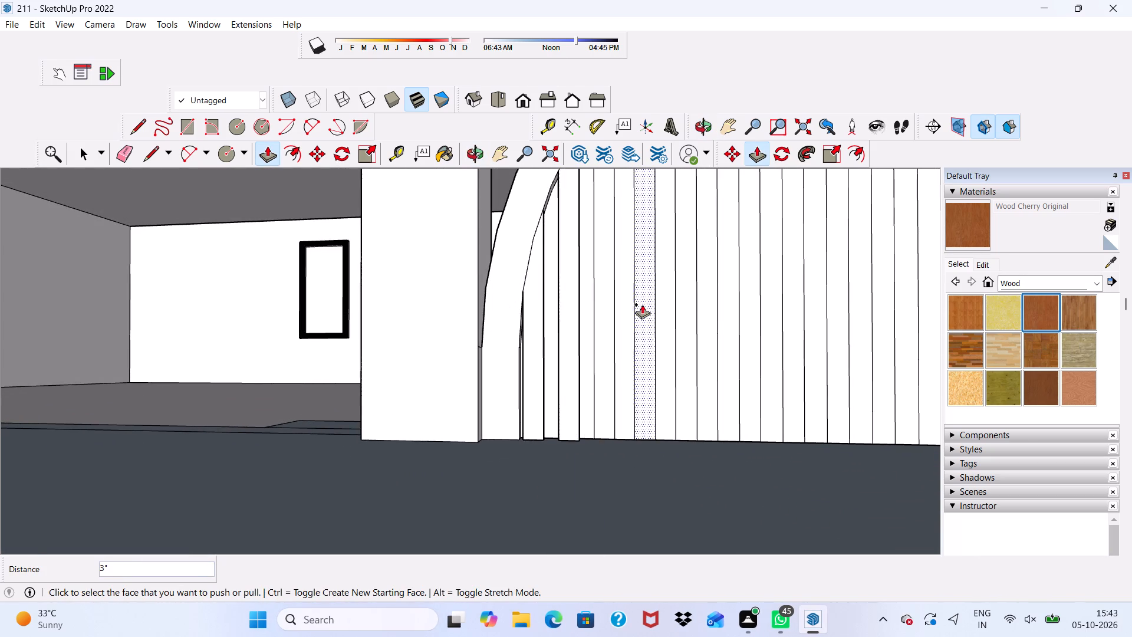
left_click(606, 304)
left_click(569, 317)
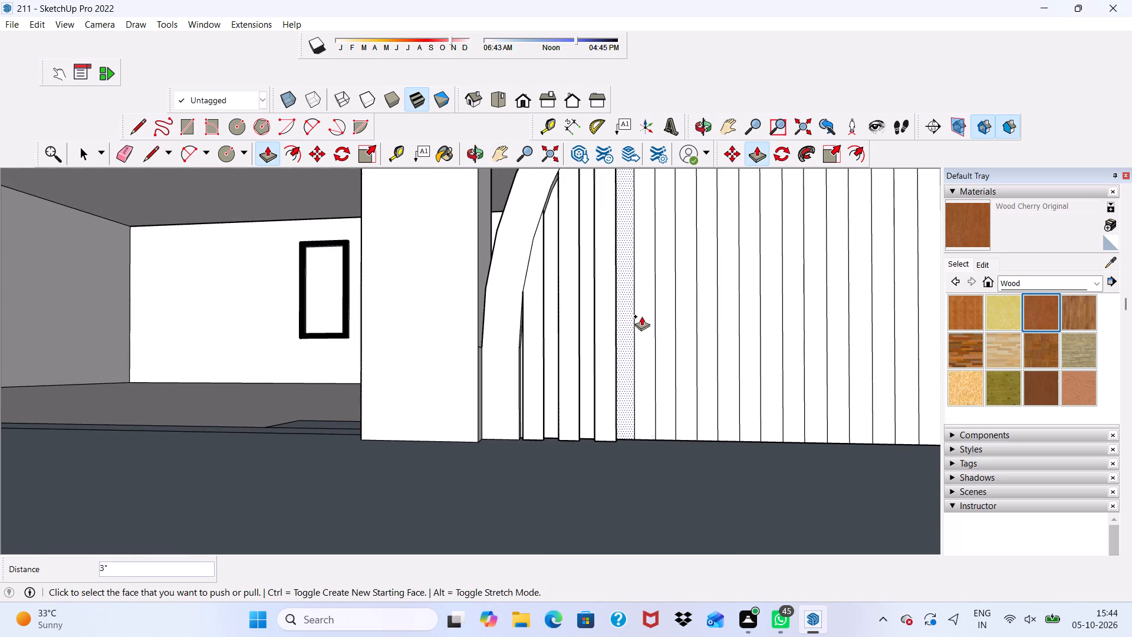
left_click(646, 313)
left_click(603, 329)
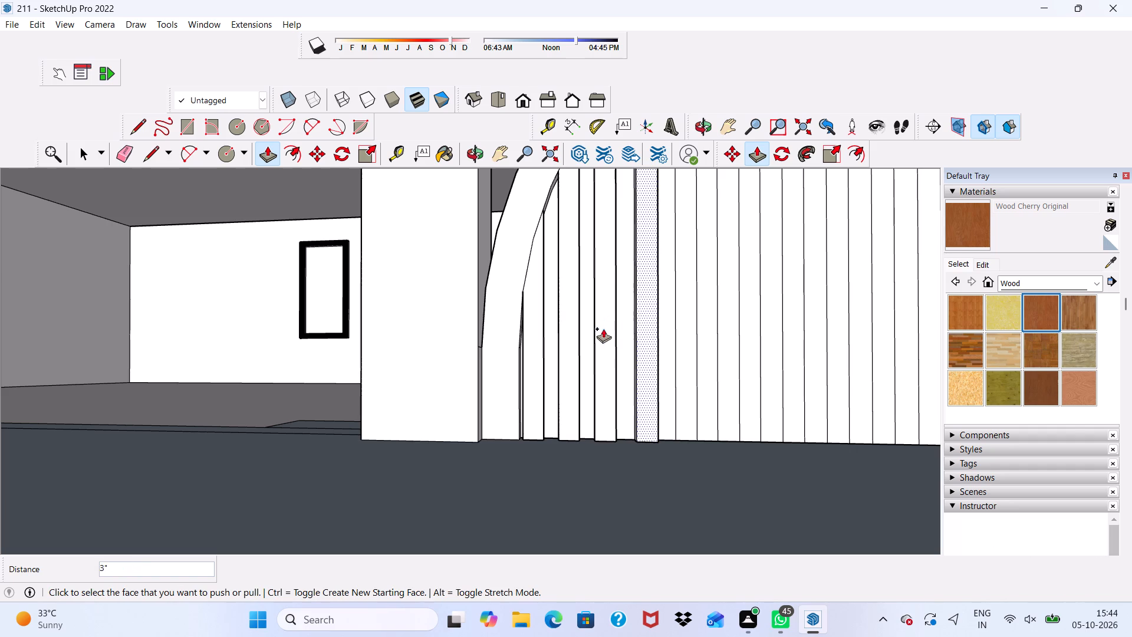
Pull five more alternate vertical strips of the arched wall outward 3", matching the raised strips beside them.
scroll(680, 307, "up", 1)
left_click(683, 306)
left_click(641, 336)
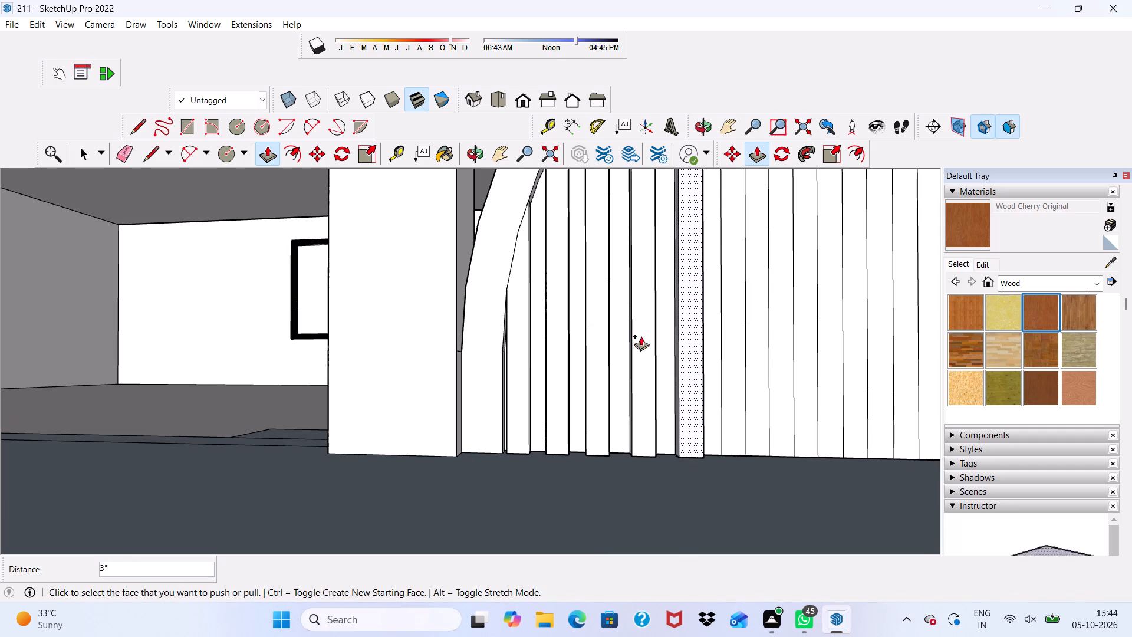
left_click(737, 321)
left_click(692, 343)
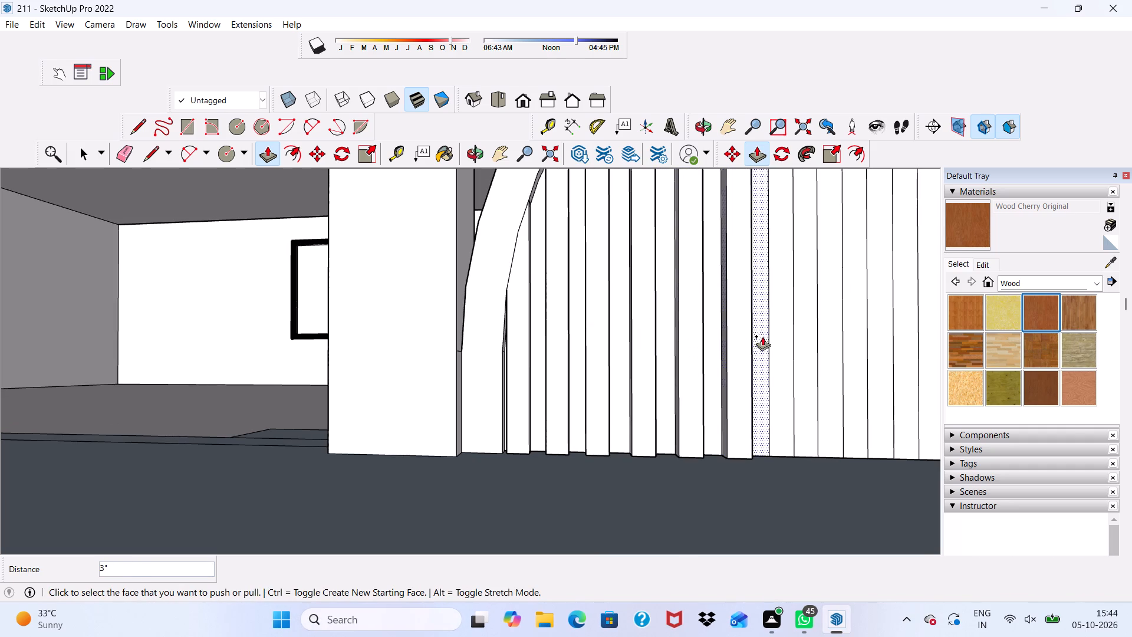
left_click(778, 328)
left_click(739, 349)
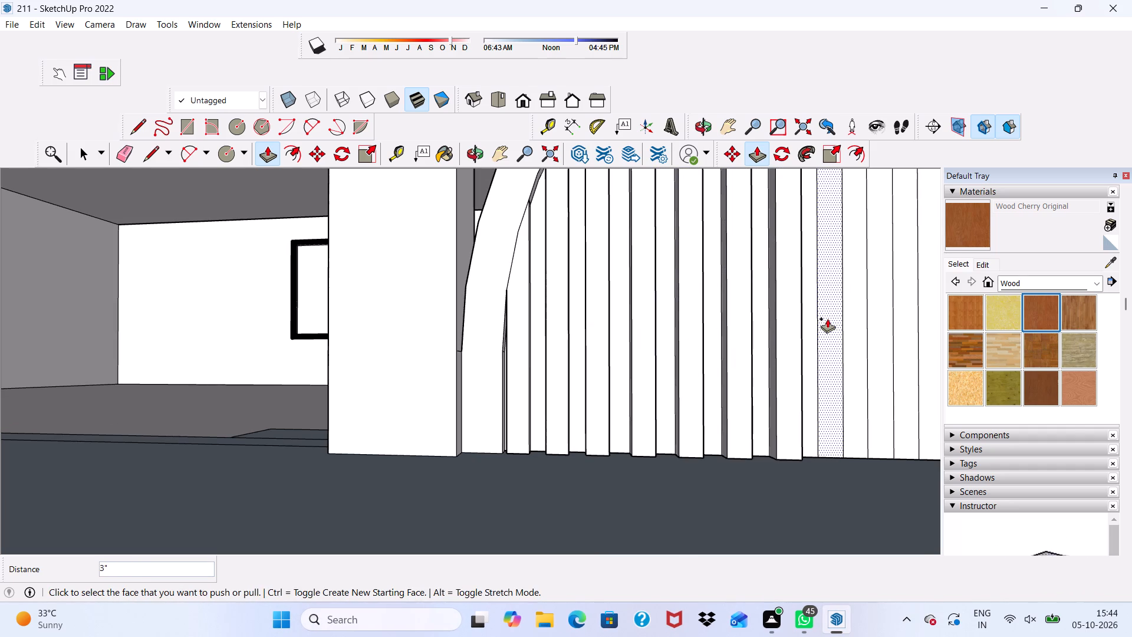
left_click(828, 318)
left_click(789, 361)
left_click(883, 327)
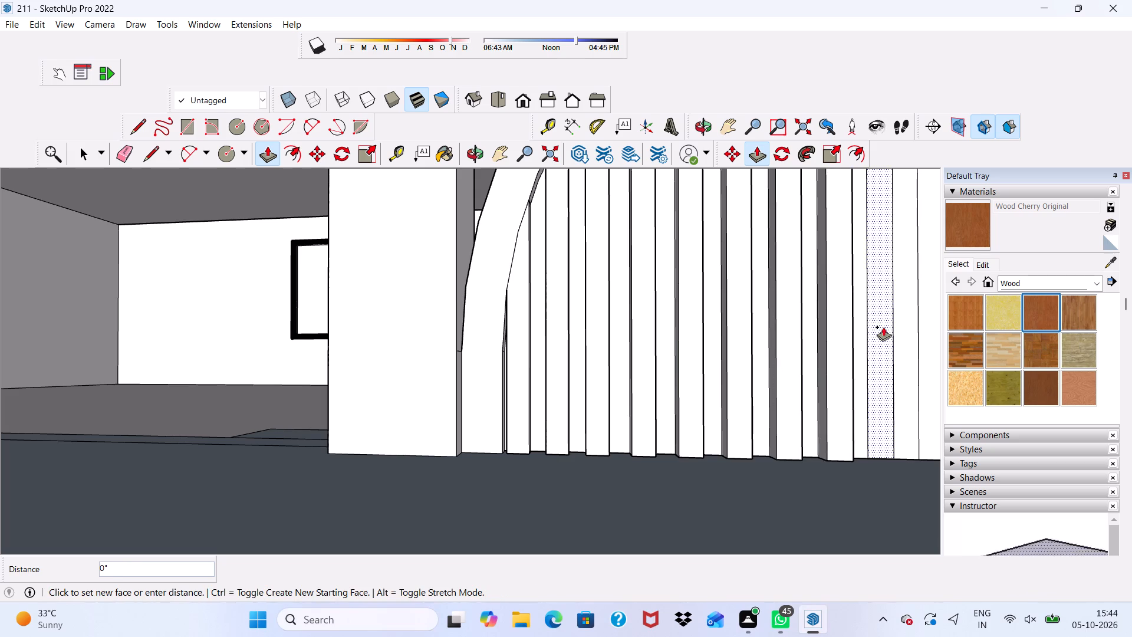
left_click(828, 356)
Pull the following three alternate vertical strips of the arched wall outward 3", aligned with the previous raised strips.
scroll(689, 339, "down", 1)
scroll(668, 350, "up", 1)
scroll(662, 355, "down", 5)
scroll(639, 342, "up", 1)
scroll(637, 342, "down", 2)
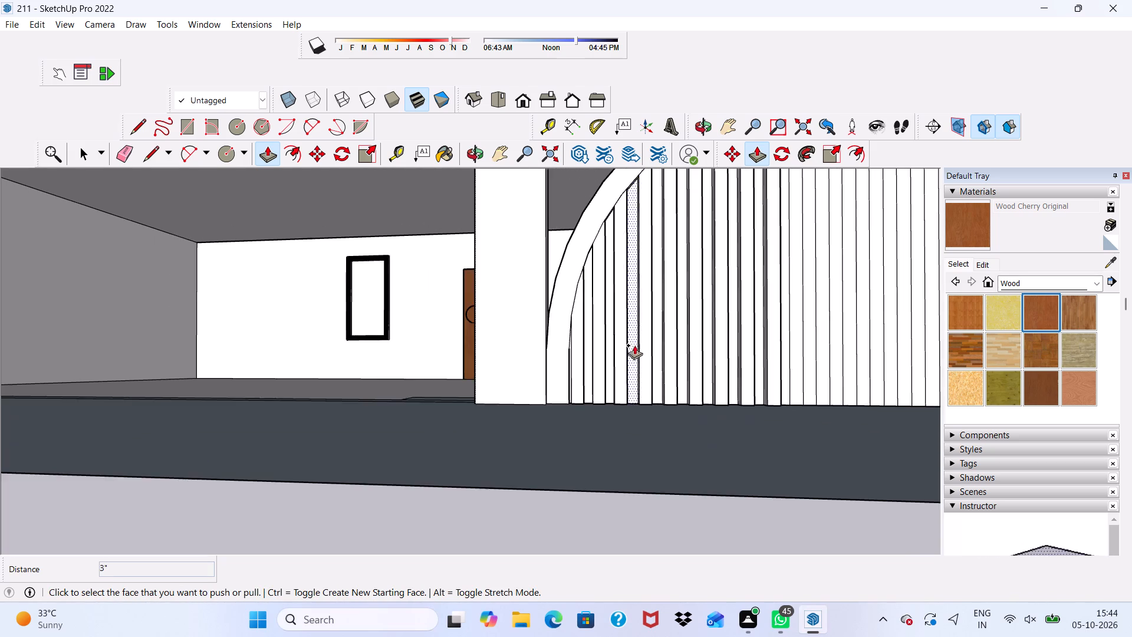
scroll(693, 329, "down", 1)
scroll(695, 330, "up", 1)
scroll(700, 334, "down", 2)
scroll(787, 278, "up", 8)
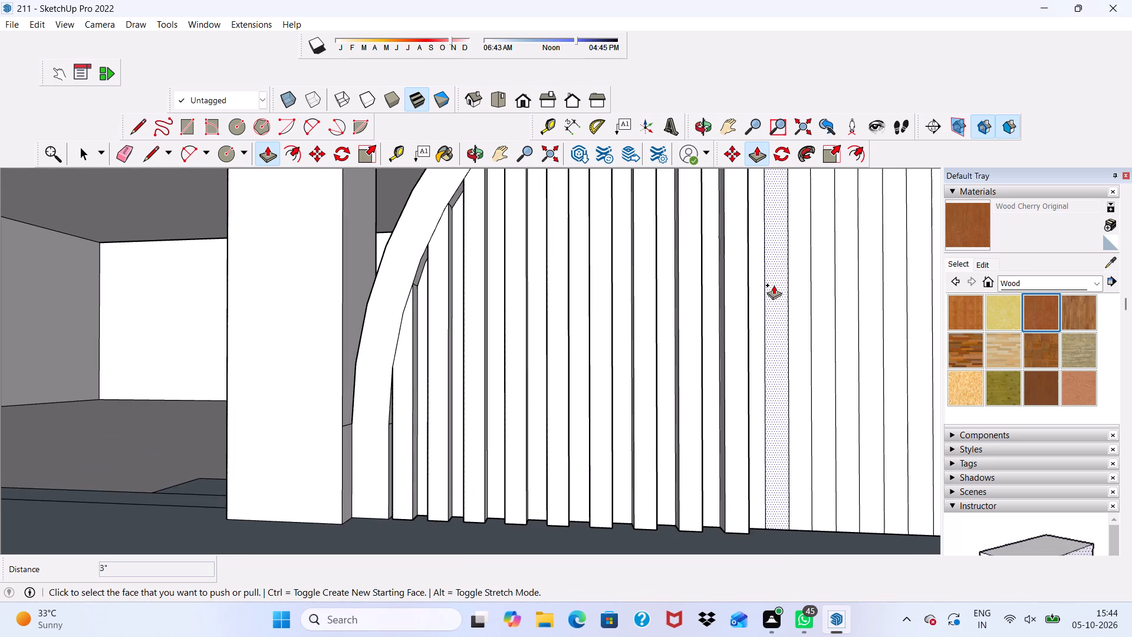
left_click(774, 285)
left_click(728, 324)
left_click(822, 320)
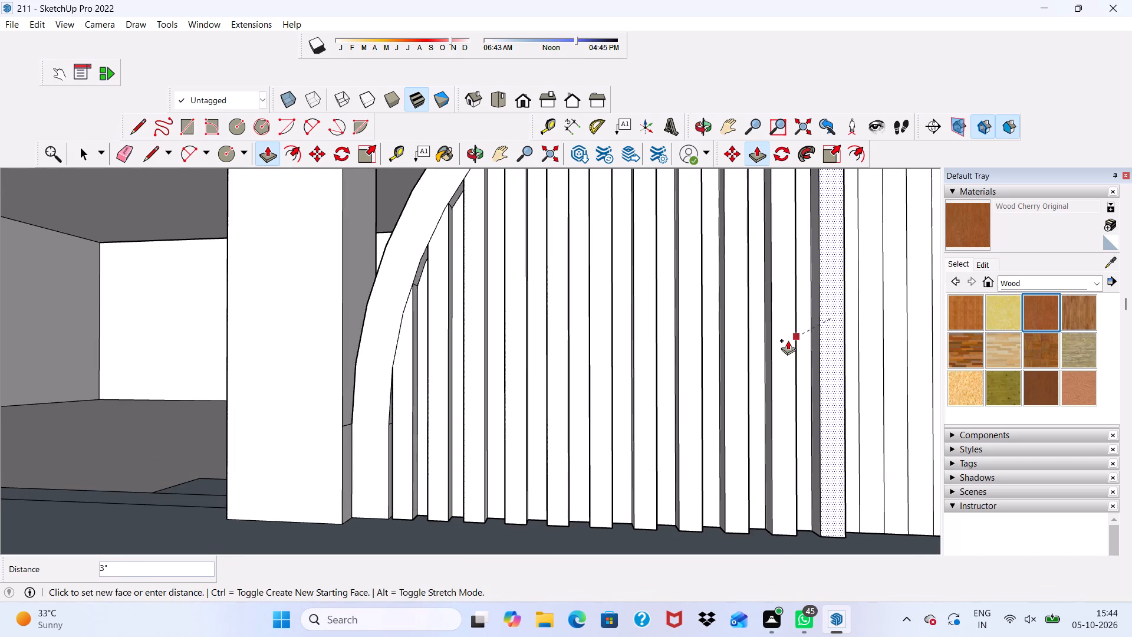
left_click(780, 344)
left_click(864, 330)
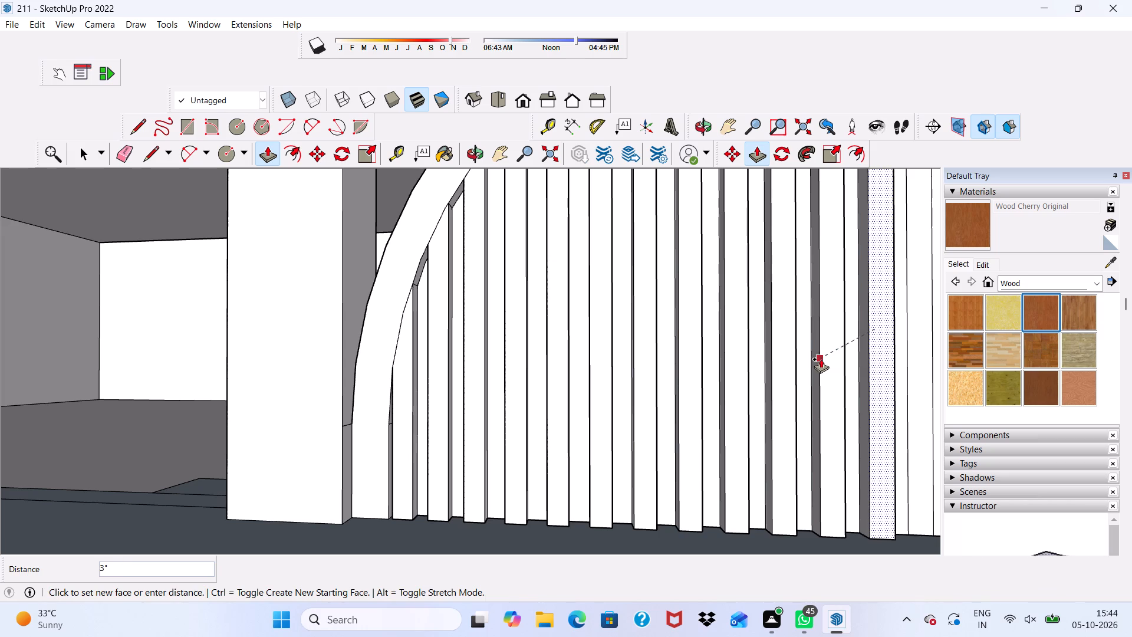
left_click(821, 359)
Pull the next two alternate vertical strips of the arched wall outward 3", level with the strips already raised.
scroll(776, 353, "down", 4)
middle_click_drag(806, 347, 881, 360)
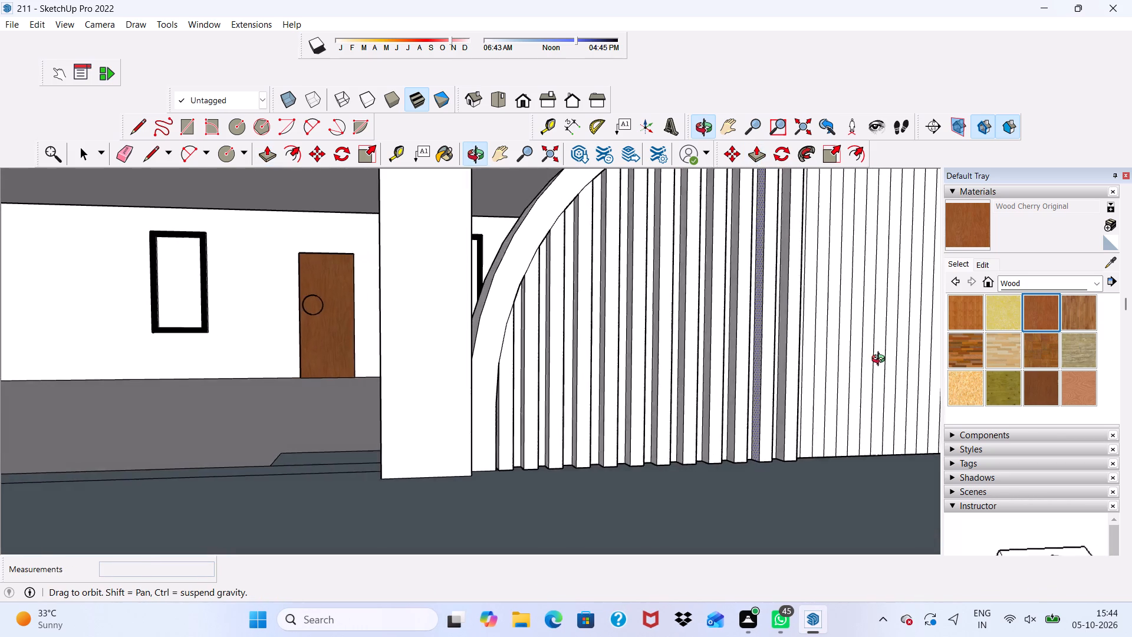
middle_click_drag(881, 360, 754, 404)
scroll(631, 375, "down", 2)
scroll(619, 390, "up", 1)
scroll(617, 392, "down", 7)
scroll(770, 292, "up", 4)
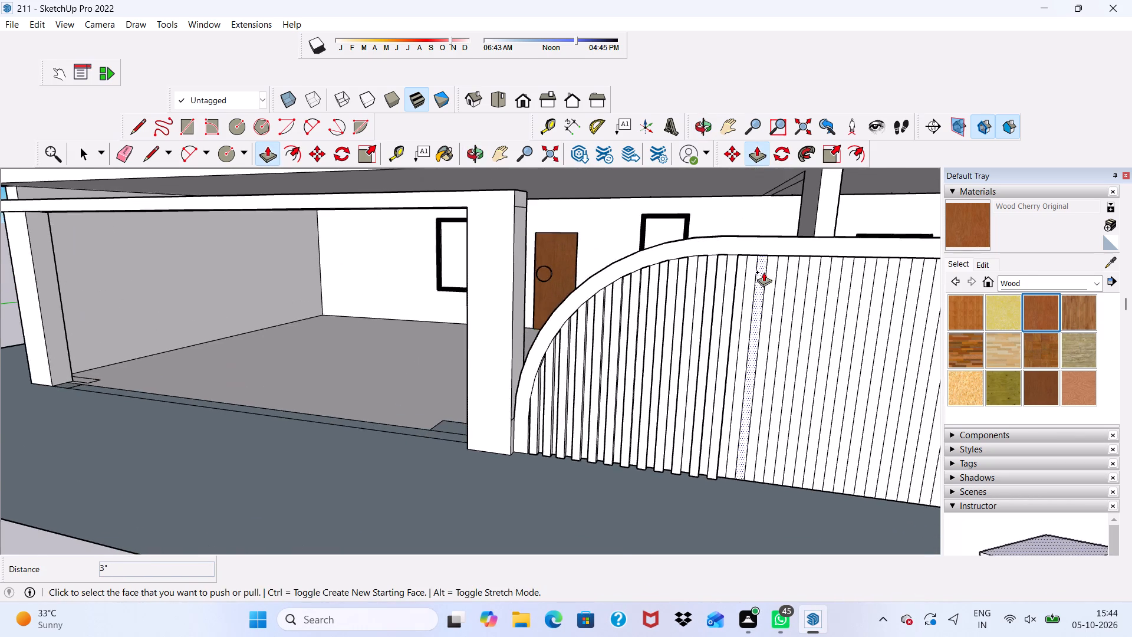
scroll(764, 272, "up", 8)
middle_click_drag(713, 307, 572, 277)
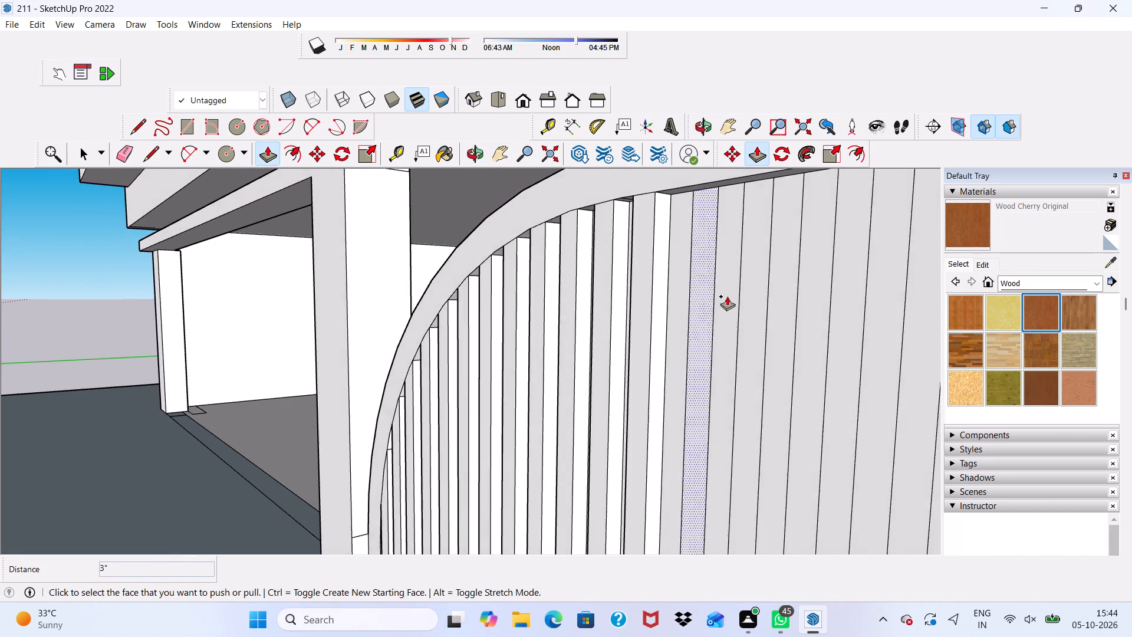
scroll(727, 296, "up", 1)
left_click(702, 300)
scroll(632, 307, "down", 2)
scroll(632, 307, "up", 1)
scroll(632, 307, "down", 1)
middle_click_drag(656, 318, 737, 337)
scroll(655, 303, "down", 4)
middle_click_drag(739, 321, 771, 330)
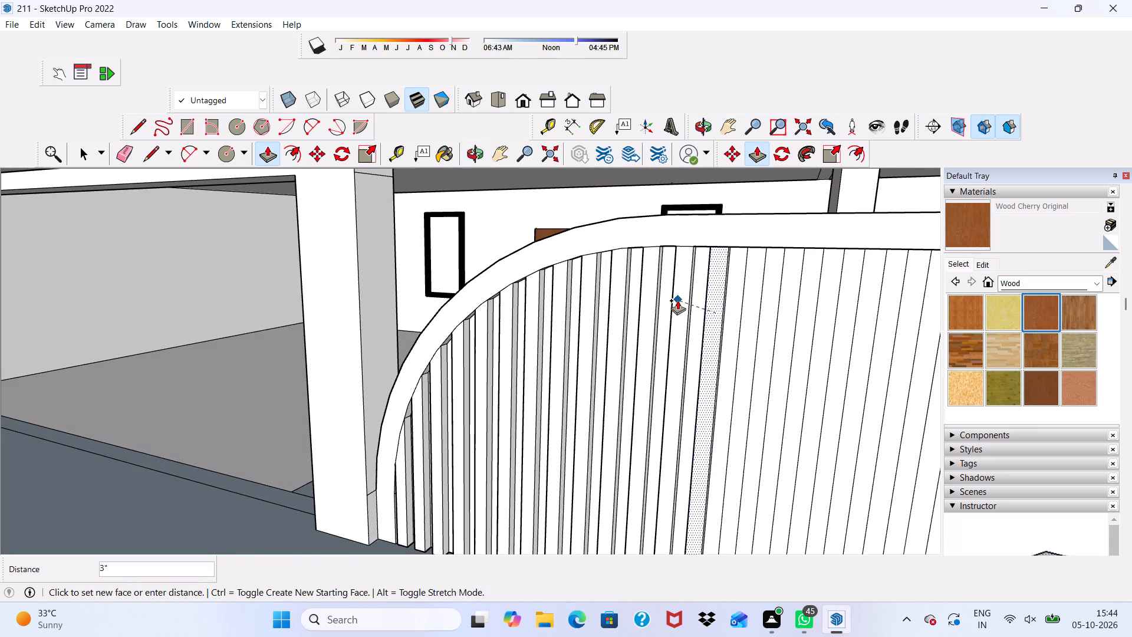
left_click(677, 300)
scroll(741, 315, "up", 2)
left_click(749, 312)
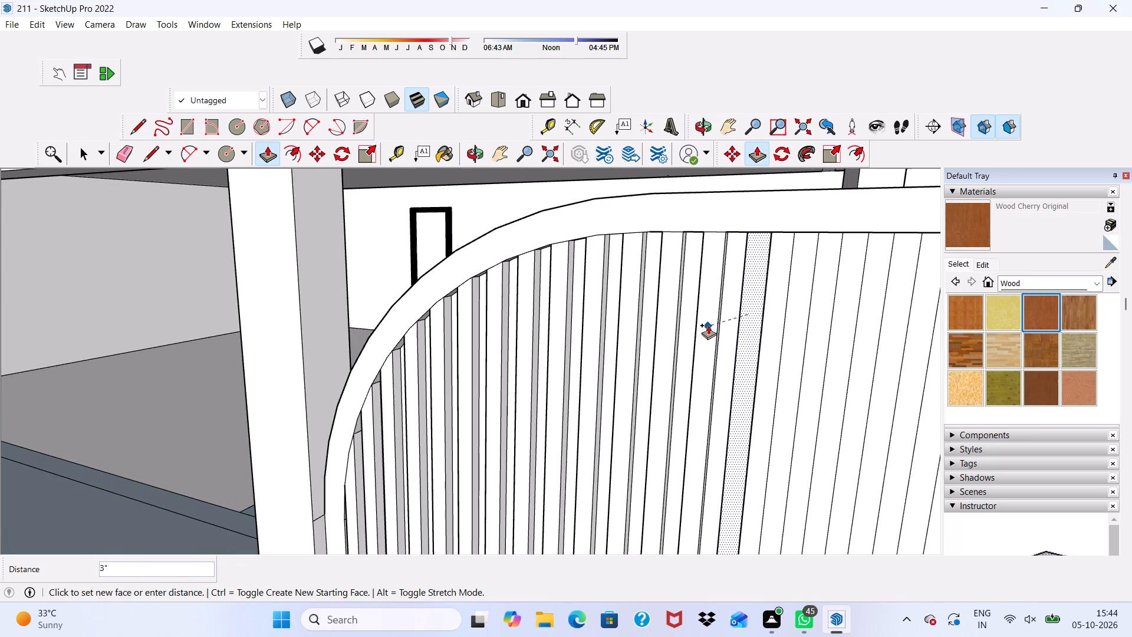
left_click(708, 325)
Pull three more alternate vertical strips along the straight-topped part of the arched wall outward 3", matching the neighbouring raised strips.
middle_click_drag(771, 310, 680, 313)
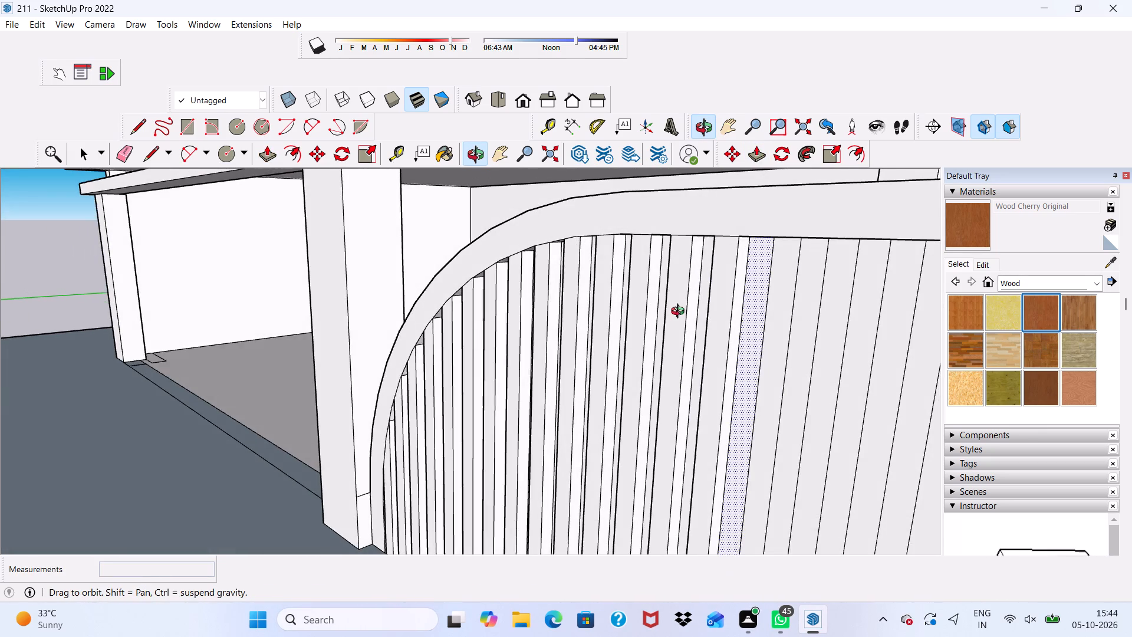
middle_click_drag(680, 313, 679, 313)
scroll(738, 310, "up", 2)
left_click(782, 298)
scroll(715, 301, "down", 3)
middle_click_drag(725, 304, 759, 315)
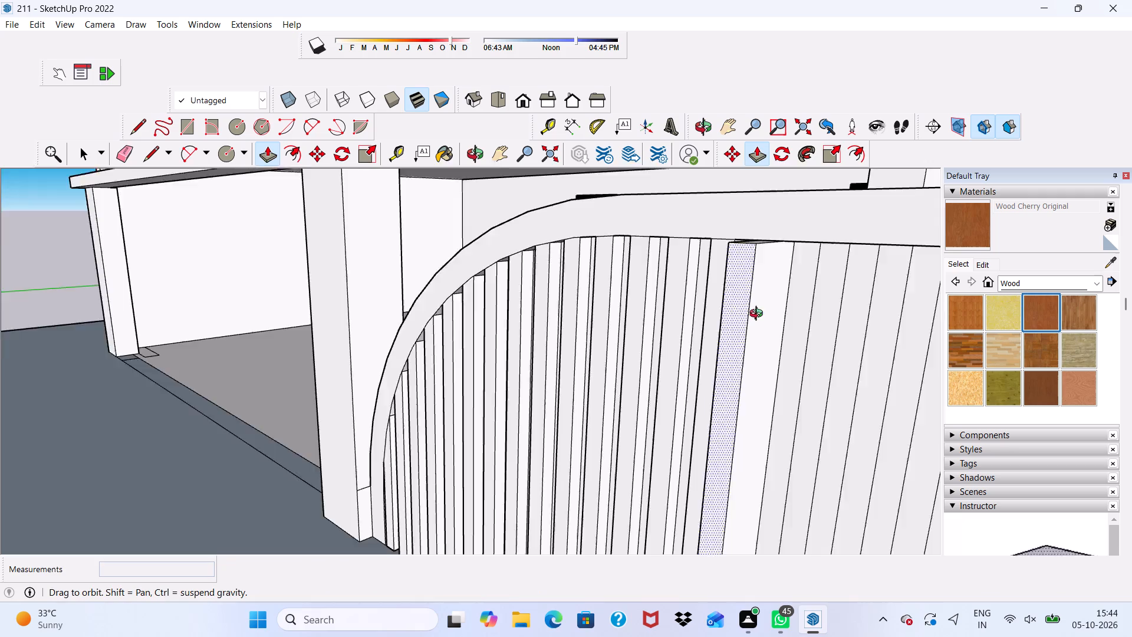
middle_click_drag(759, 315, 822, 325)
left_click(723, 300)
left_click(799, 310)
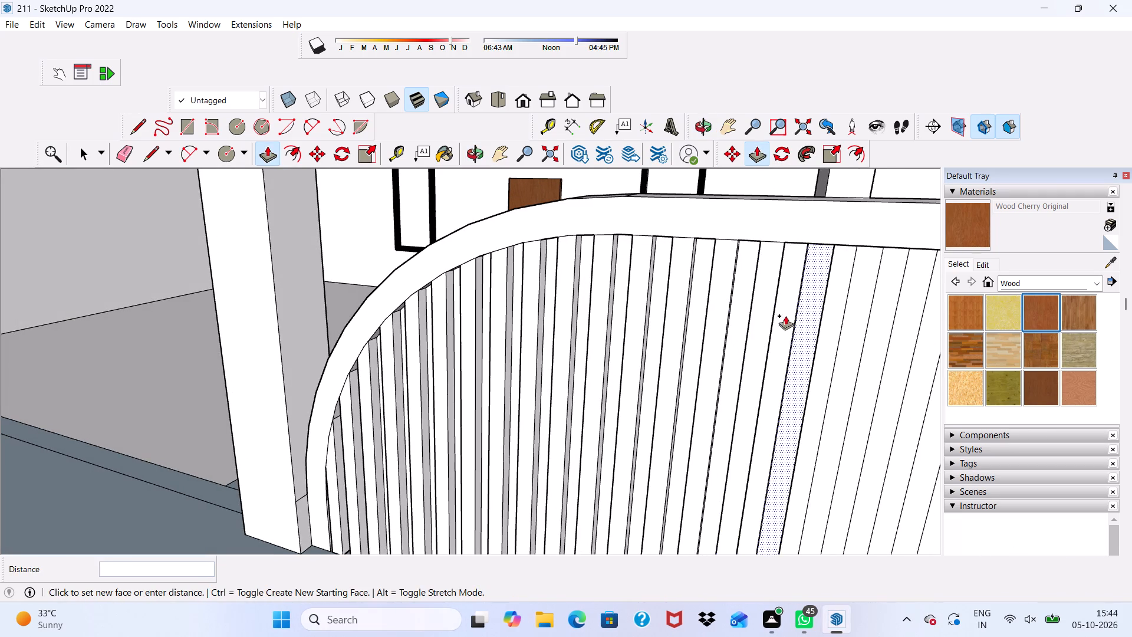
left_click(760, 313)
left_click(850, 311)
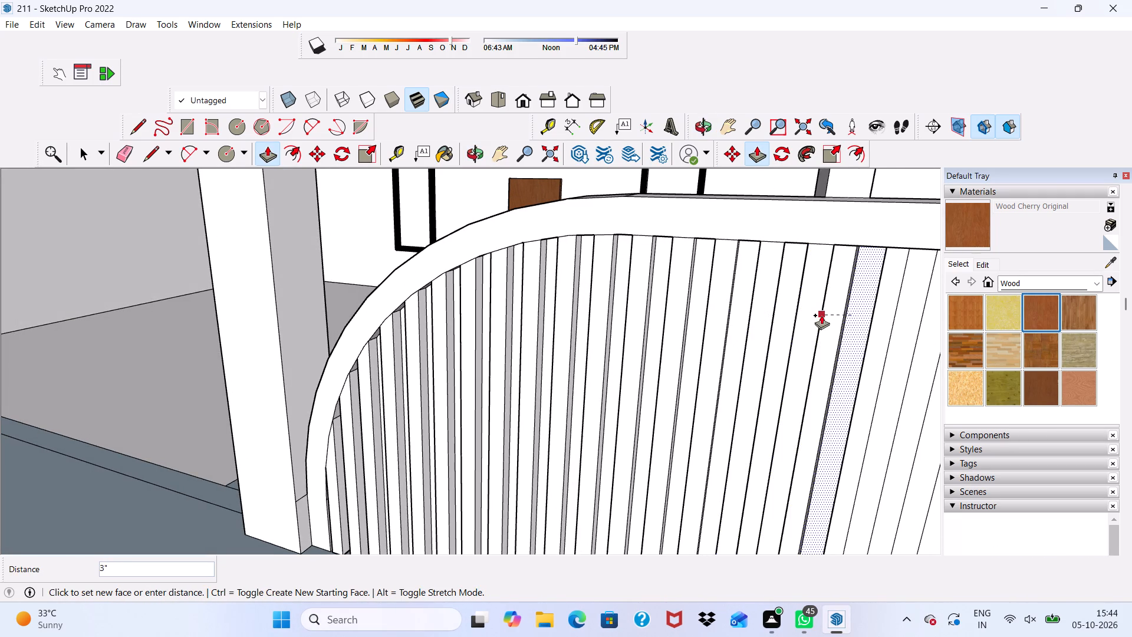
Pull three more alternate vertical strips on the straight-topped part of the arched wall outward 3", flush with the raised strips.
left_click(811, 316)
left_click(903, 320)
left_click(846, 333)
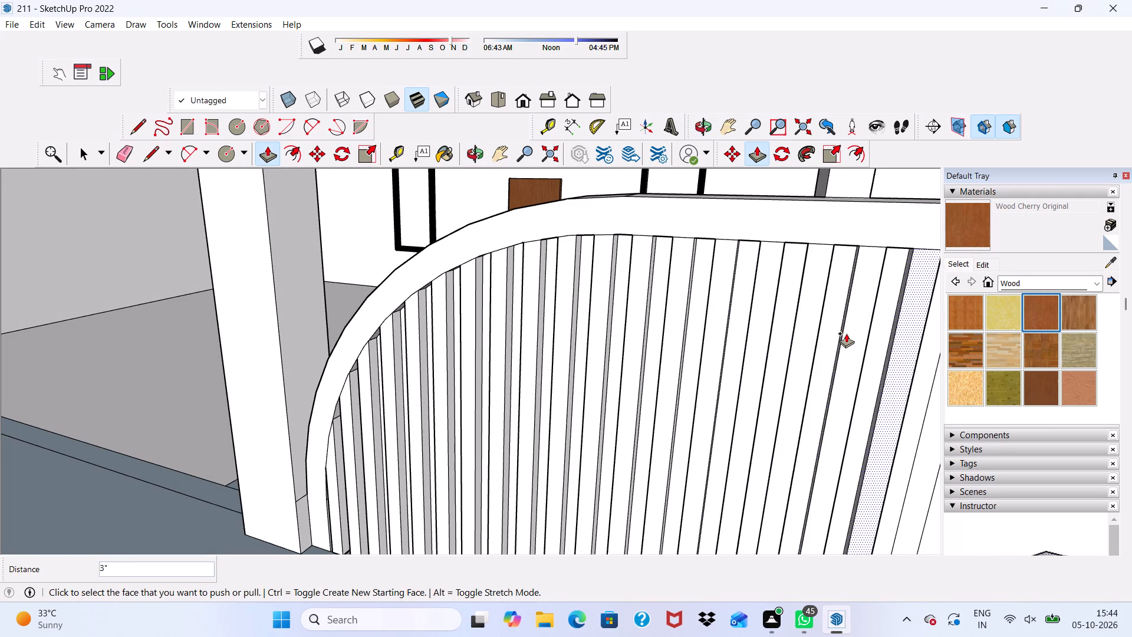
scroll(799, 330, "down", 3)
scroll(793, 332, "up", 1)
scroll(791, 333, "down", 7)
middle_click_drag(864, 339, 734, 289)
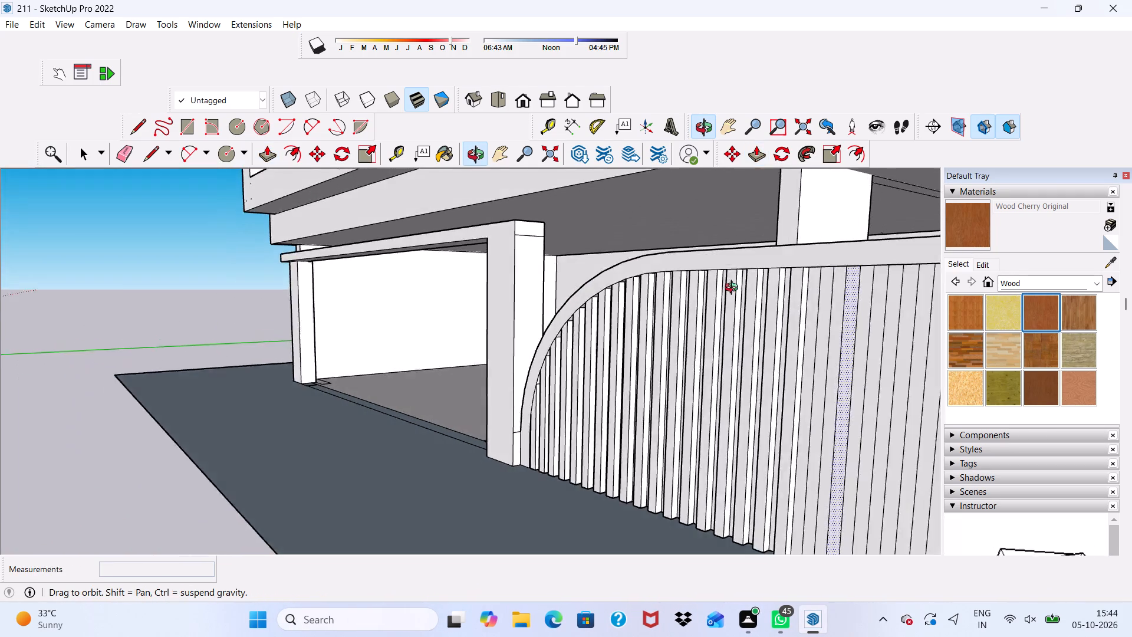
middle_click_drag(734, 289, 683, 276)
scroll(747, 289, "down", 1)
scroll(753, 289, "up", 8)
left_click(747, 289)
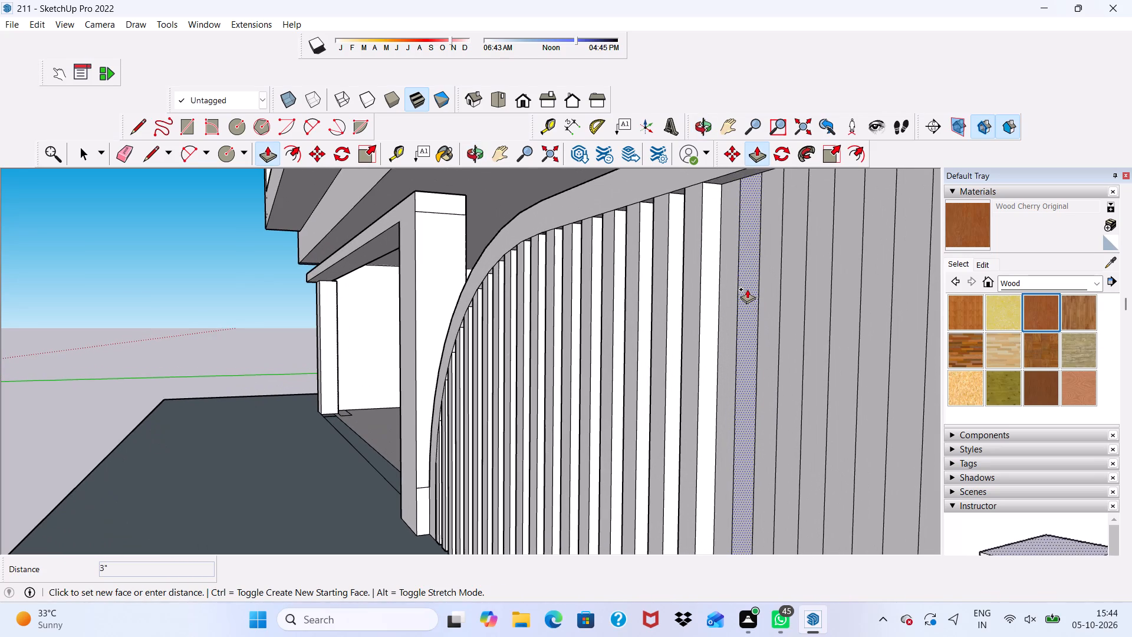
middle_click_drag(703, 301, 807, 320)
scroll(737, 313, "down", 1)
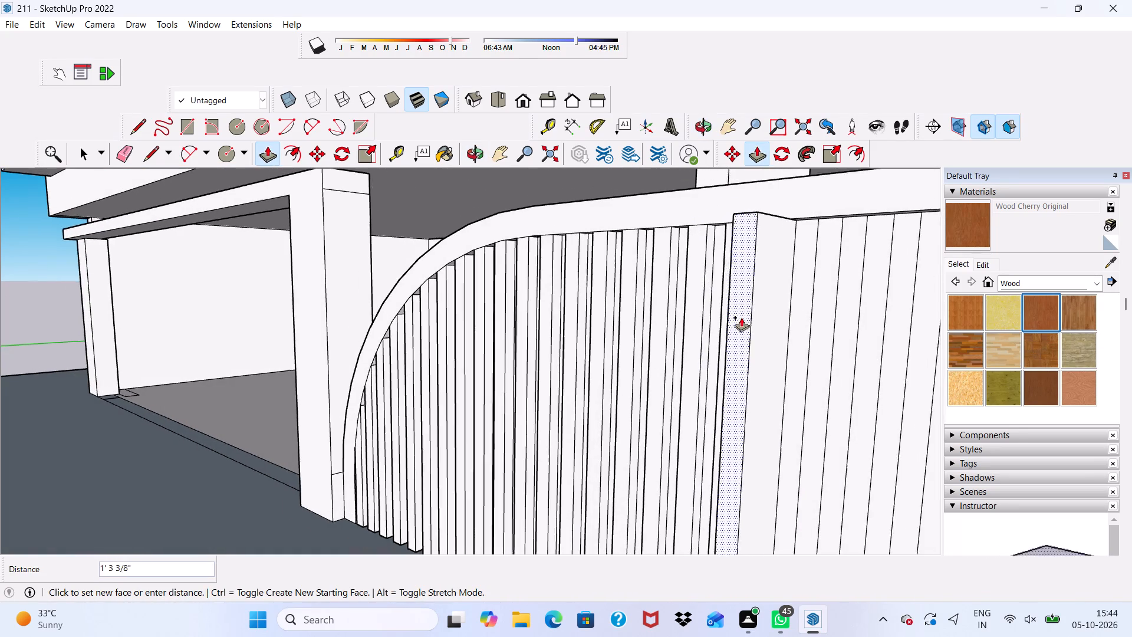
middle_click_drag(741, 317, 815, 335)
left_click(748, 322)
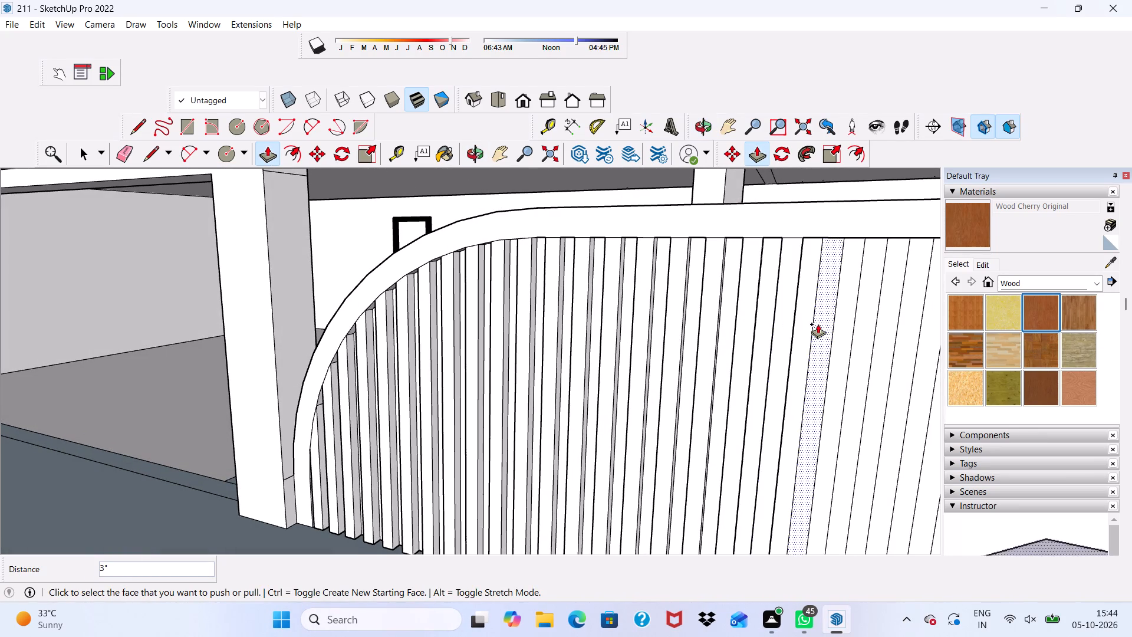
Pull the following three alternate vertical strips of the arched wall outward 3", continuing away from the garage opening.
left_click(818, 324)
left_click(778, 334)
left_click(868, 341)
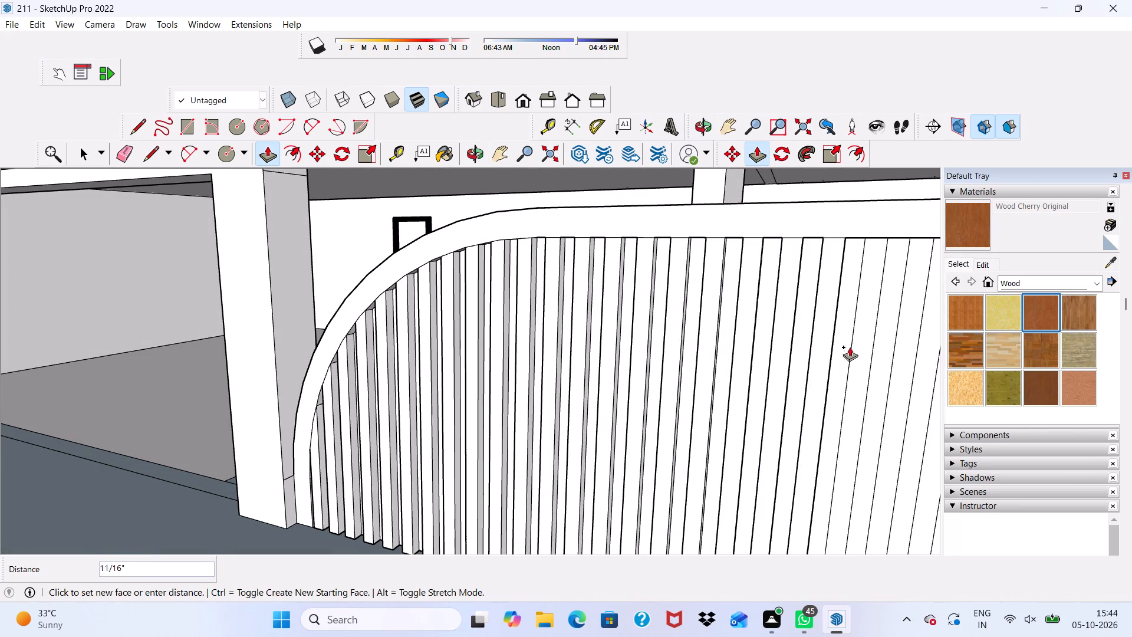
left_click(822, 347)
left_click(900, 344)
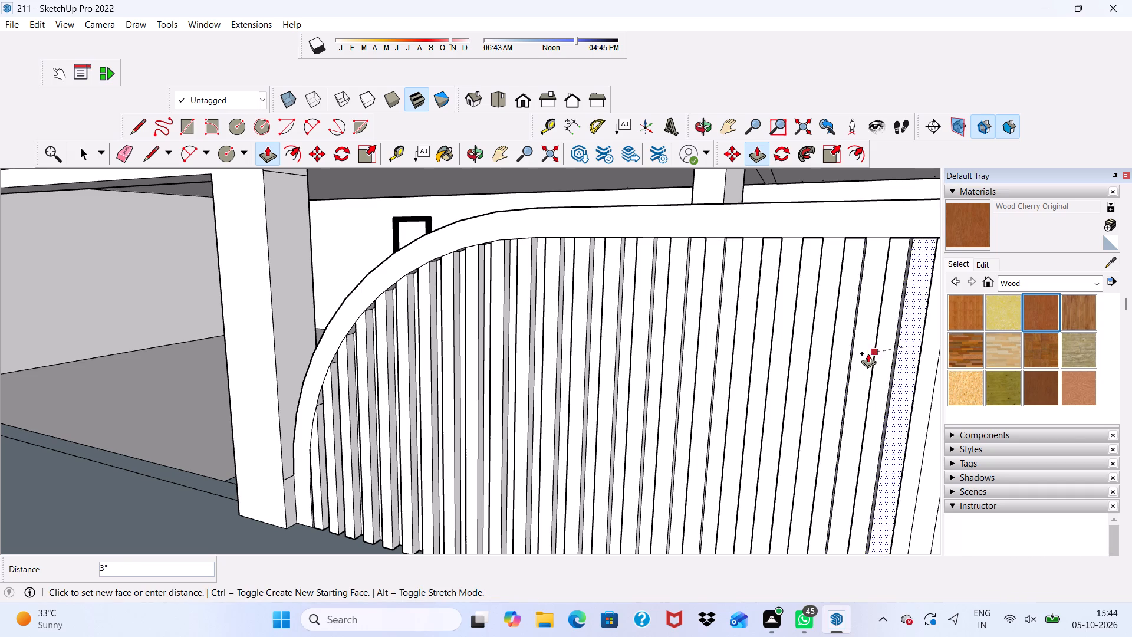
left_click(862, 354)
Pull another three alternate vertical strips of the arched wall outward 3", leaving one flat strip between each raised pair.
scroll(799, 350, "down", 12)
scroll(749, 342, "up", 2)
scroll(753, 346, "down", 1)
scroll(780, 363, "up", 1)
middle_click_drag(825, 372, 862, 375)
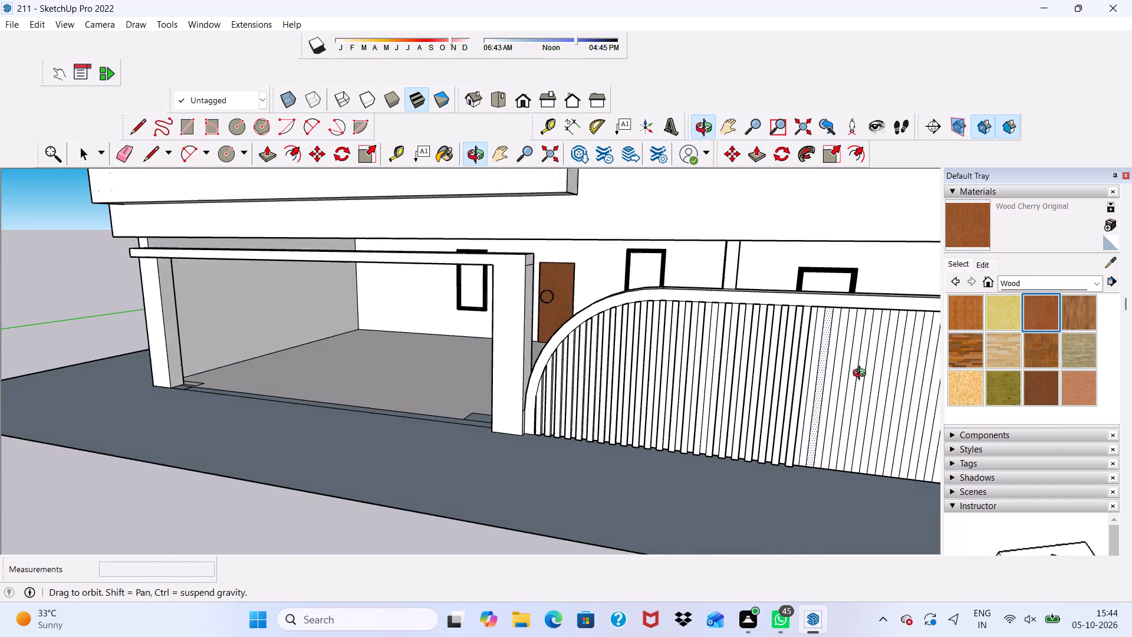
middle_click_drag(862, 375, 894, 381)
middle_click(897, 382)
scroll(889, 334, "up", 8)
scroll(858, 336, "down", 1)
scroll(858, 336, "up", 6)
scroll(645, 314, "up", 3)
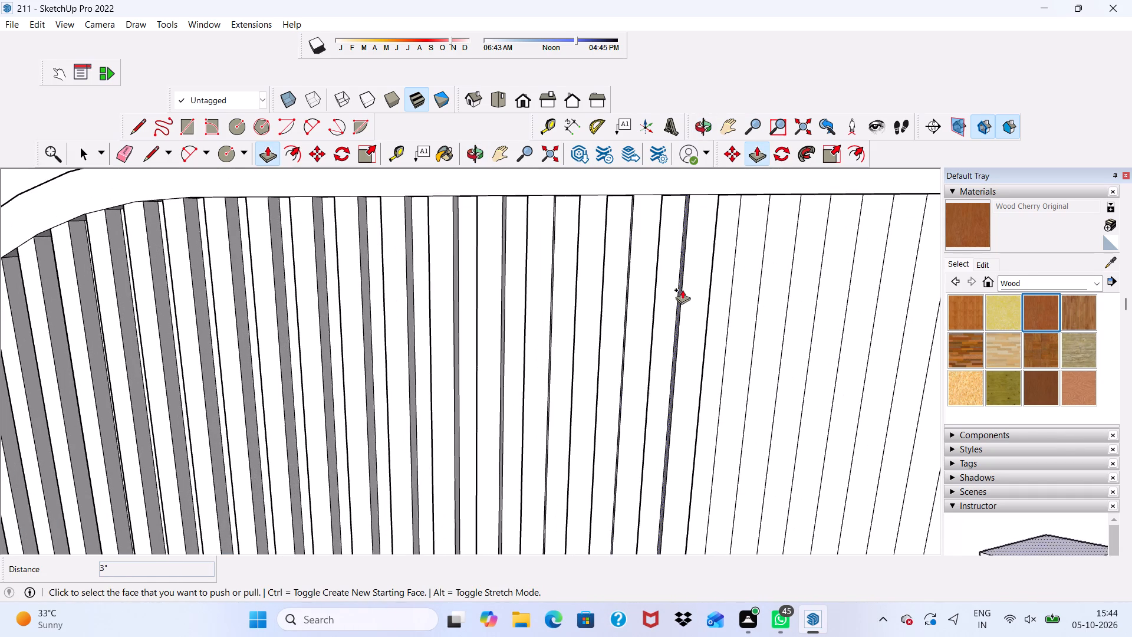
middle_click_drag(682, 290, 534, 363)
middle_click_drag(534, 360, 532, 347)
middle_click(532, 347)
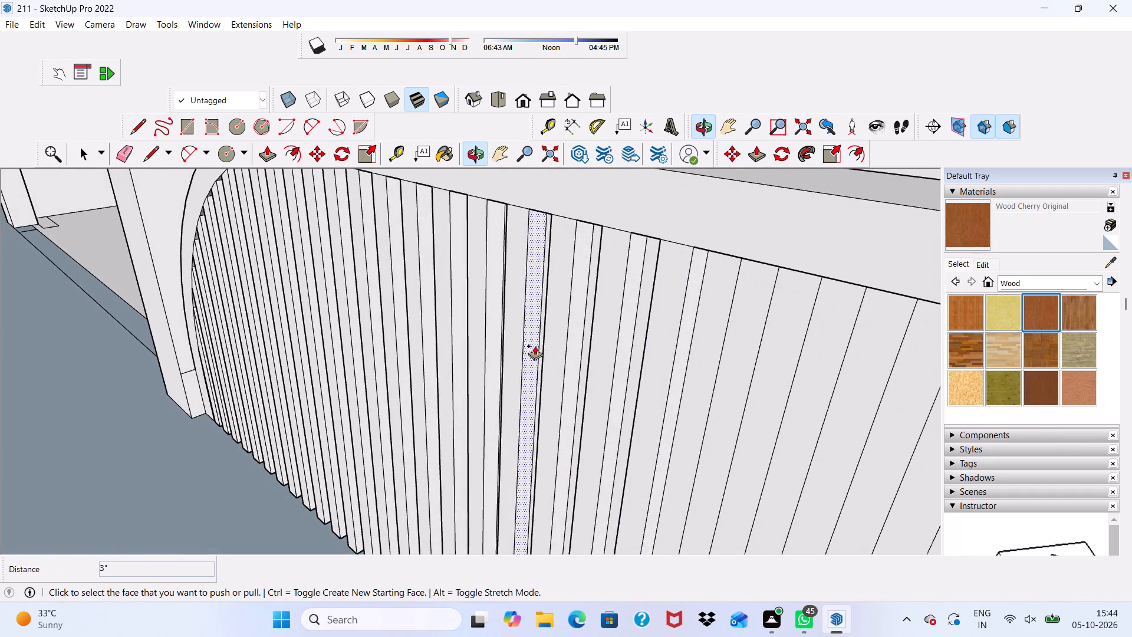
scroll(708, 321, "up", 1)
left_click(742, 307)
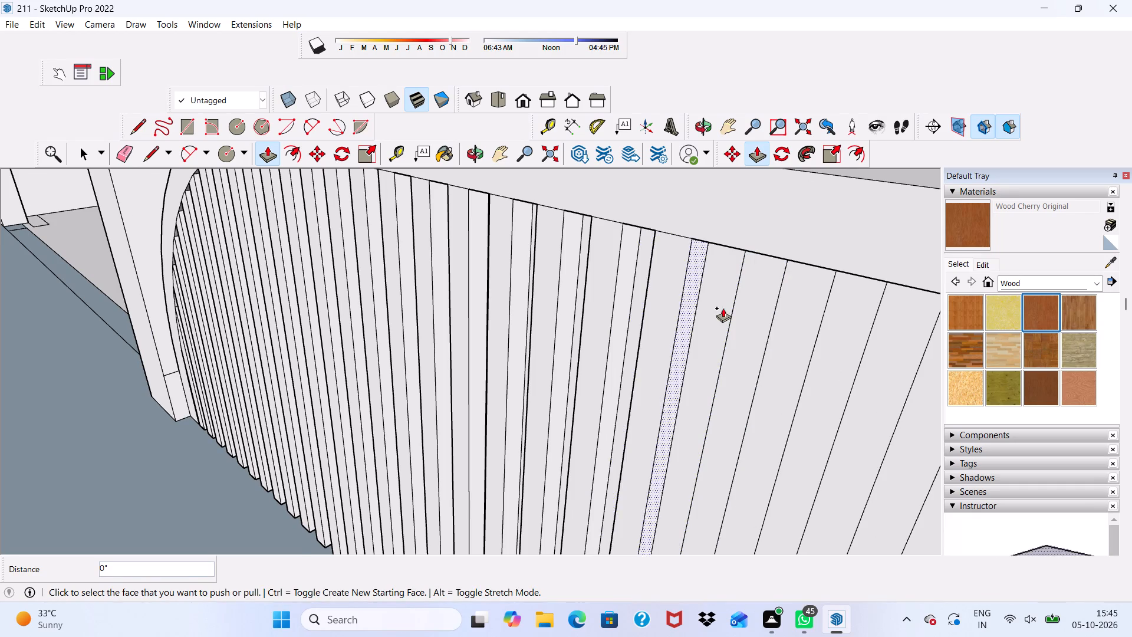
scroll(723, 308, "up", 1)
left_click(752, 310)
left_click(662, 279)
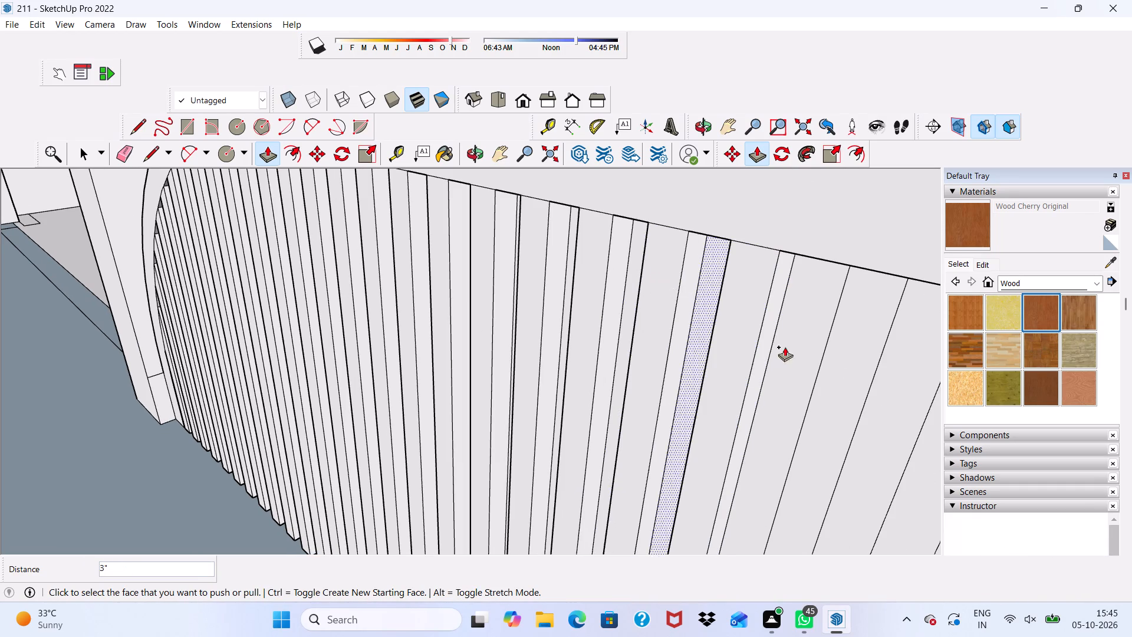
middle_click_drag(800, 348, 851, 353)
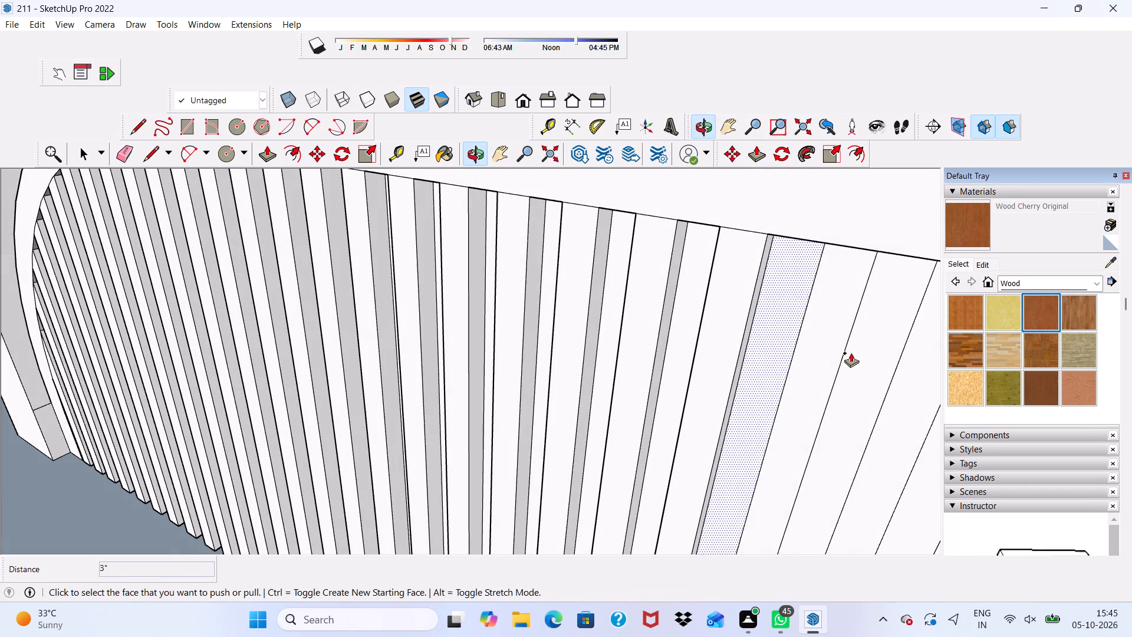
left_click(818, 339)
left_click(711, 304)
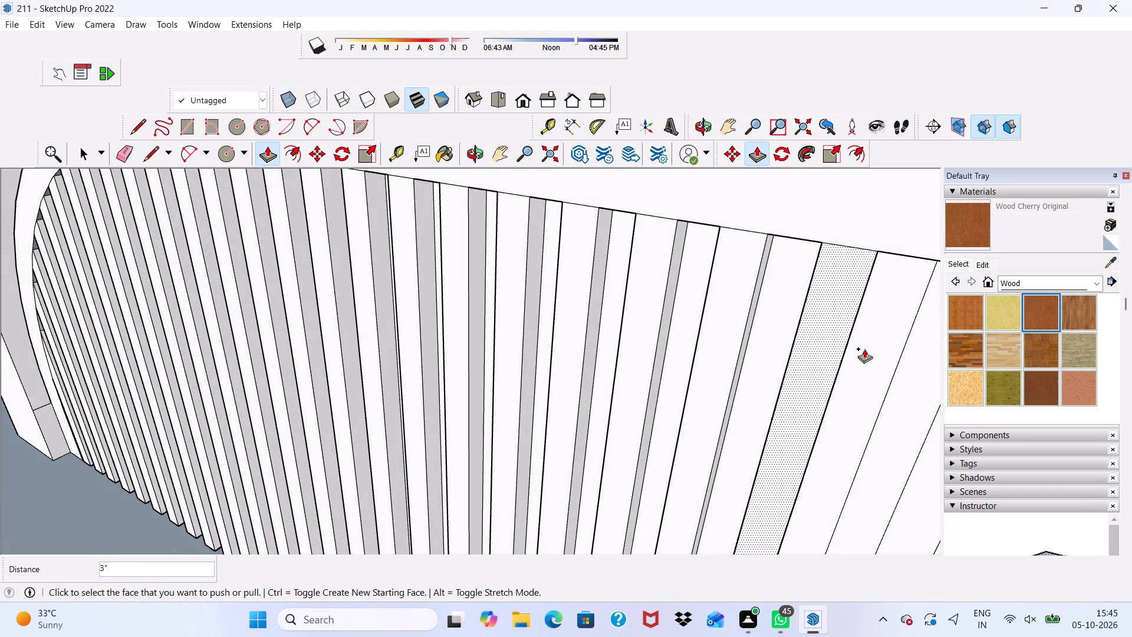
left_click(912, 381)
left_click(812, 365)
Pull the next three alternate vertical strips under the wall's straight top band outward 3", level with the strips already raised.
scroll(758, 353, "down", 8)
scroll(693, 333, "up", 1)
scroll(693, 333, "down", 1)
scroll(857, 360, "up", 3)
scroll(823, 363, "down", 1)
scroll(820, 365, "up", 1)
scroll(817, 365, "down", 7)
middle_click_drag(784, 367, 879, 388)
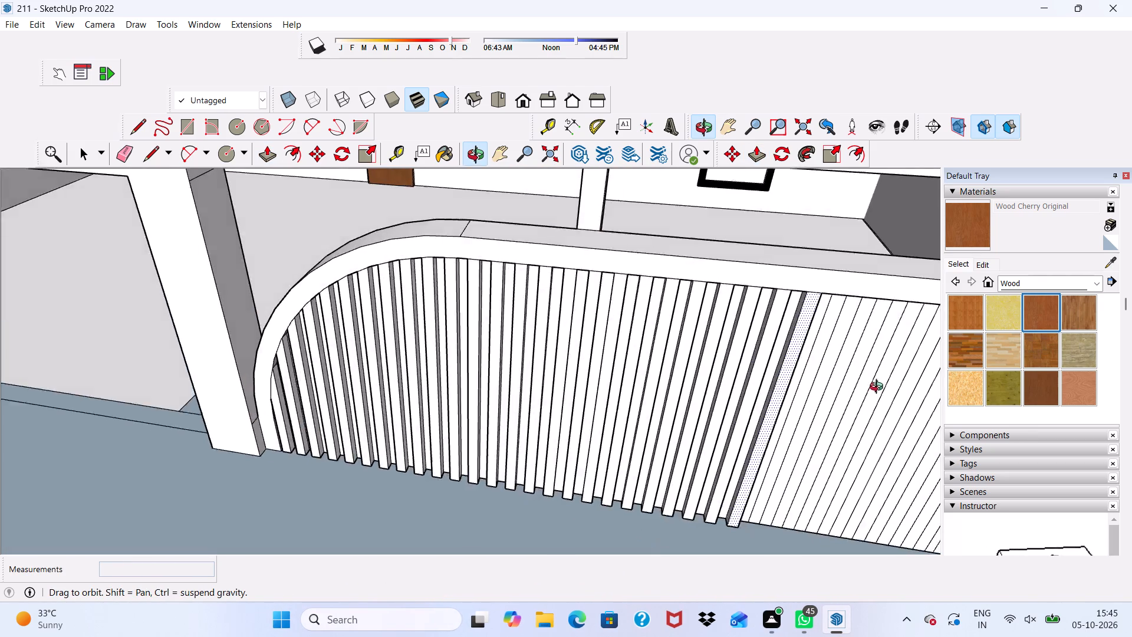
middle_click_drag(879, 388, 628, 294)
scroll(629, 293, "up", 2)
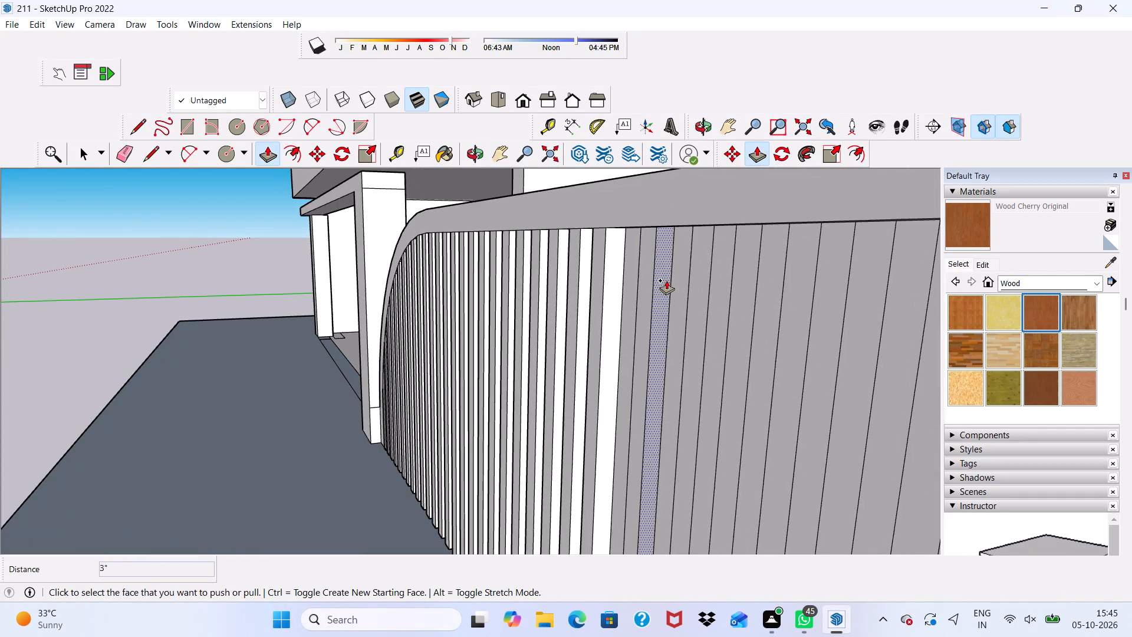
left_click(641, 276)
left_click(592, 261)
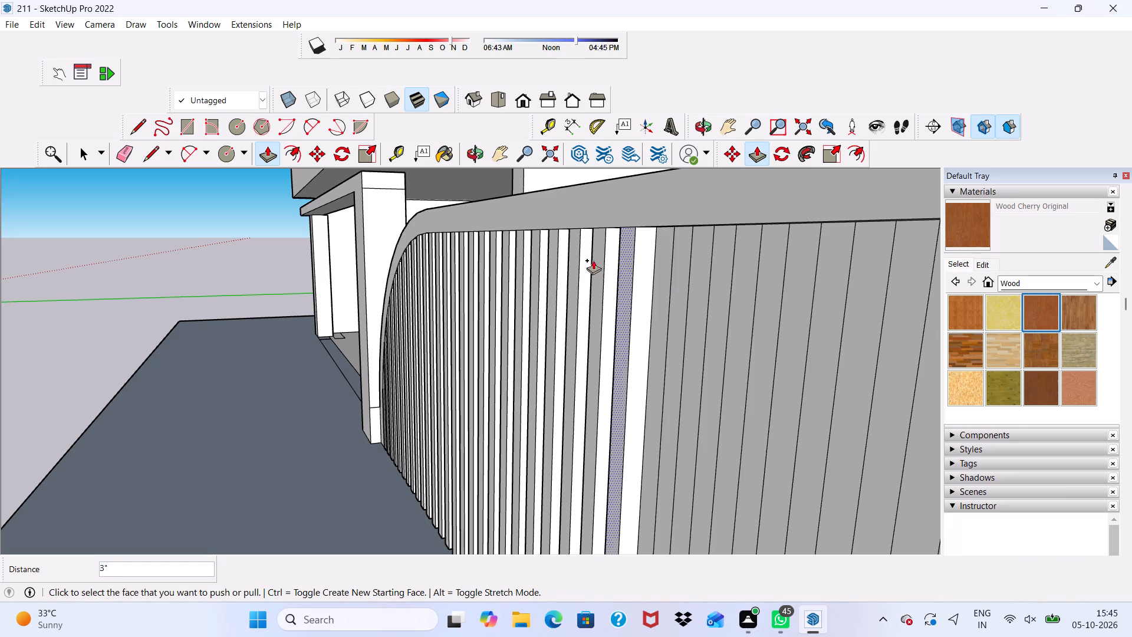
left_click(677, 288)
scroll(620, 284, "down", 1)
middle_click_drag(623, 284, 687, 301)
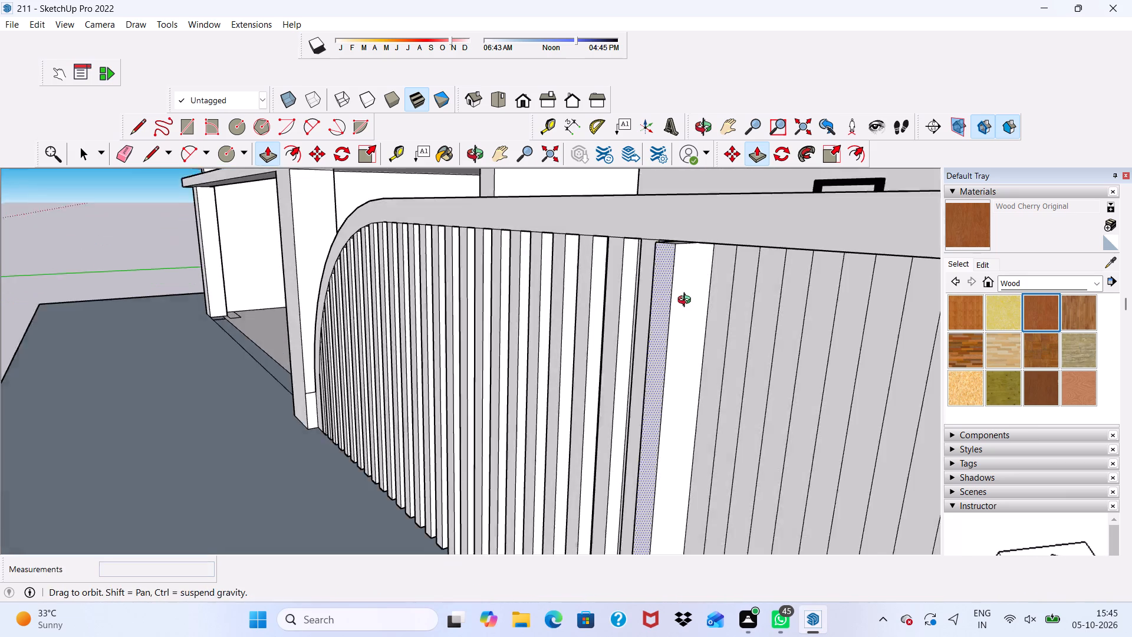
middle_click_drag(687, 301, 712, 303)
left_click(647, 285)
left_click(748, 316)
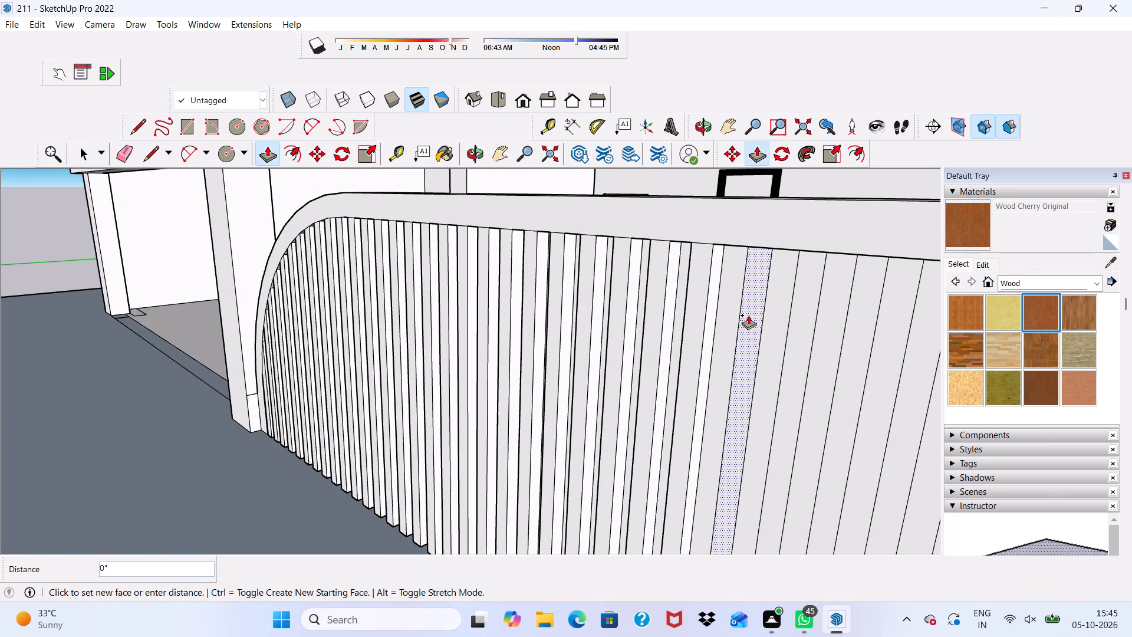
left_click(696, 295)
Pull three further alternate vertical strips of the arched wall outward 3", matching the depth of the neighbouring raised strips.
left_click(795, 324)
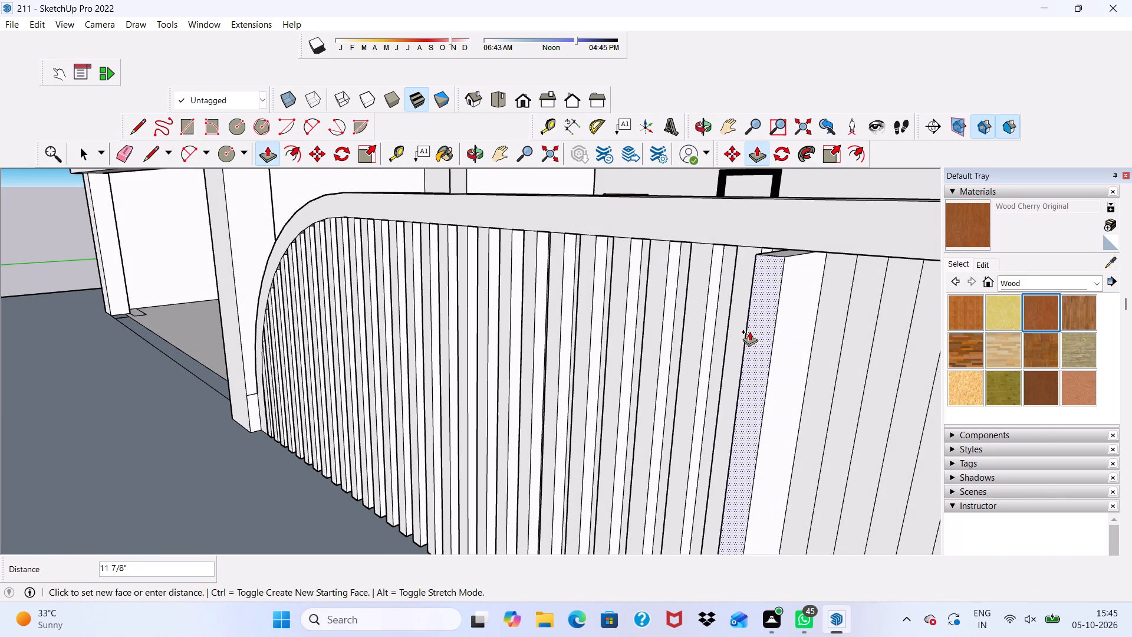
scroll(743, 331, "down", 1)
scroll(743, 331, "up", 1)
middle_click_drag(742, 331, 820, 338)
left_click(737, 318)
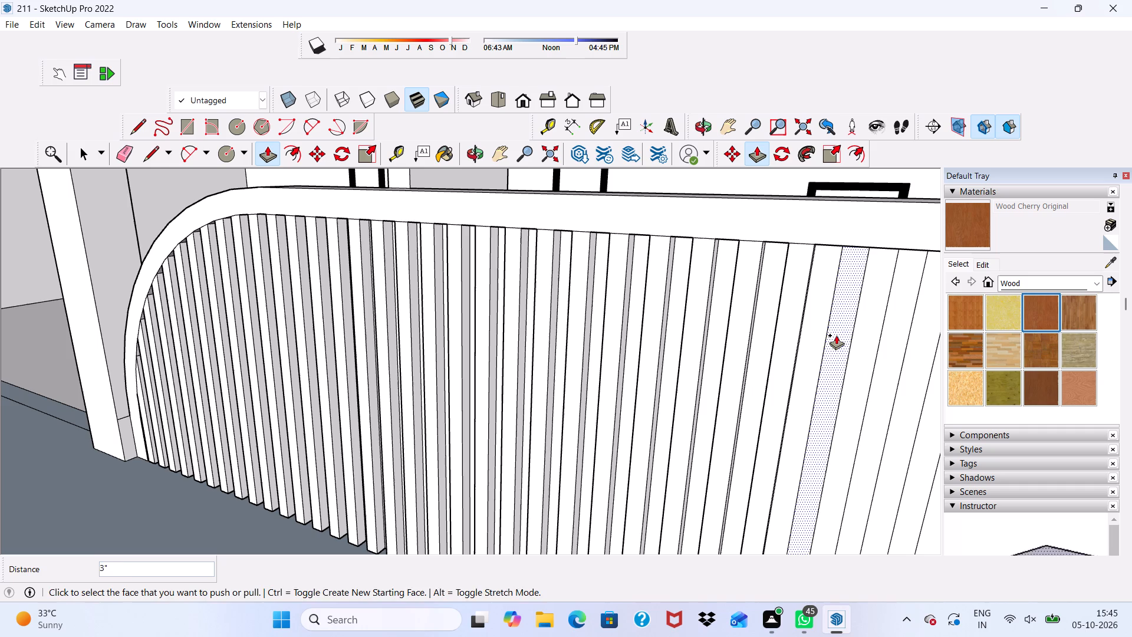
left_click(836, 334)
left_click(789, 335)
left_click(899, 343)
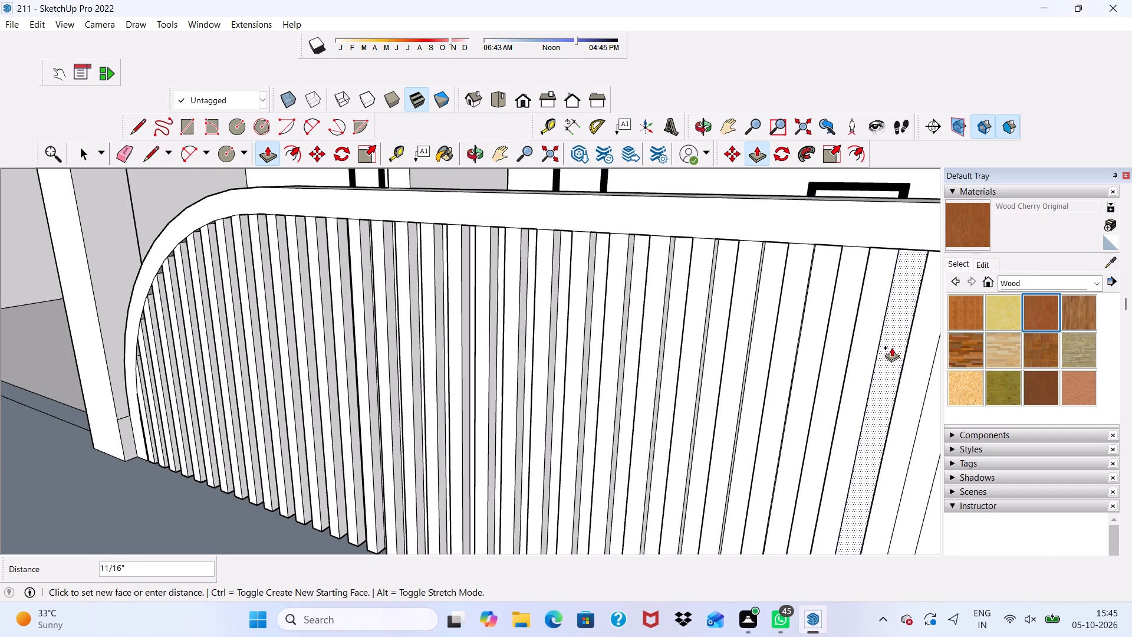
left_click(831, 351)
Pull three more alternate vertical strips outward 3", up to where the wall's top band starts curving down at the far end.
scroll(842, 353, "down", 9)
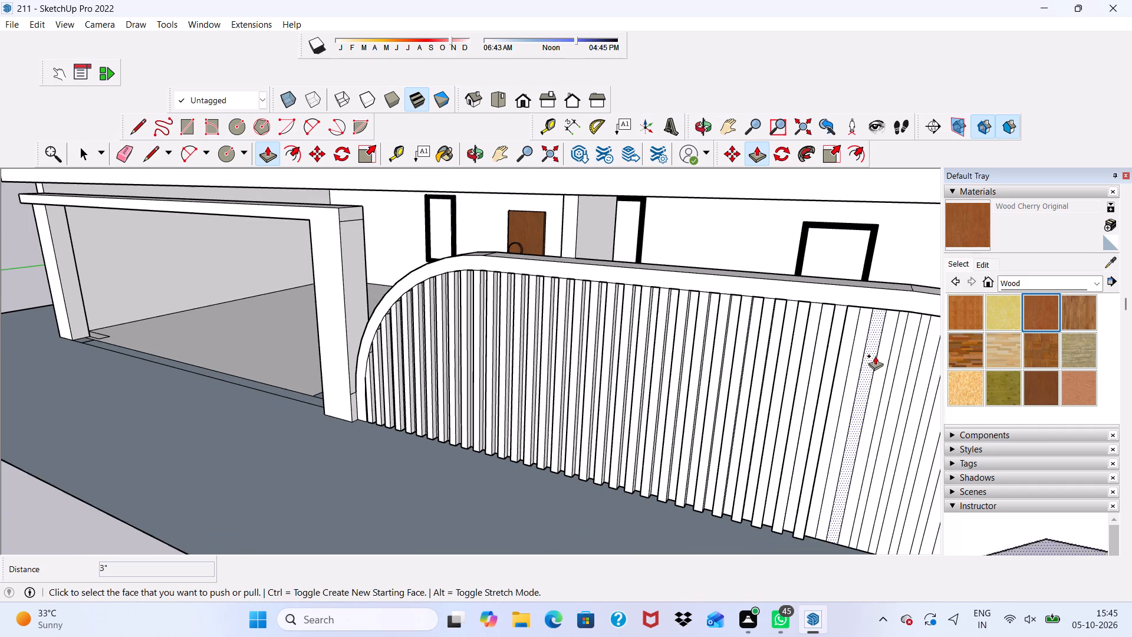
middle_click_drag(875, 356, 681, 307)
scroll(695, 314, "up", 8)
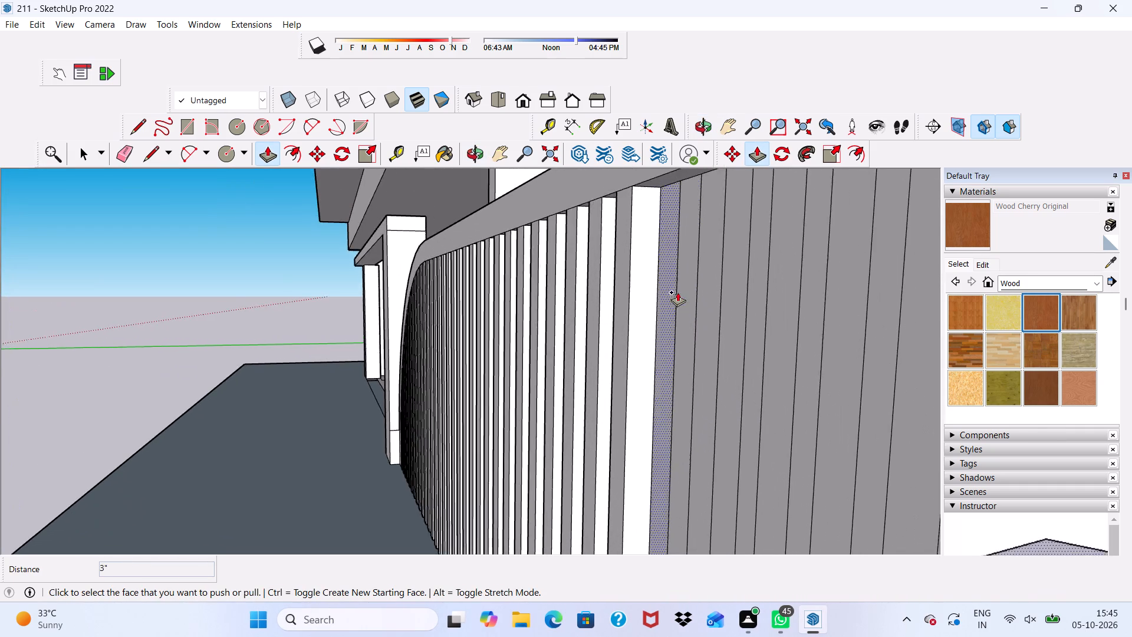
scroll(677, 292, "up", 3)
left_click(689, 285)
scroll(639, 283, "down", 2)
middle_click_drag(639, 283, 778, 313)
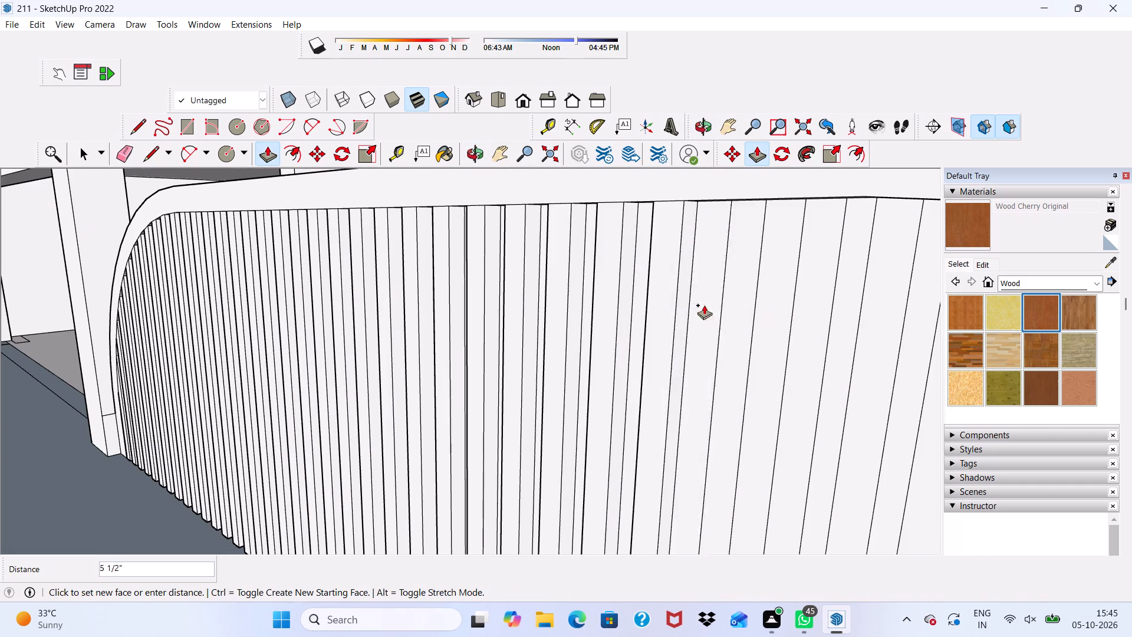
scroll(699, 298, "down", 1)
middle_click_drag(703, 303, 735, 322)
left_click(677, 306)
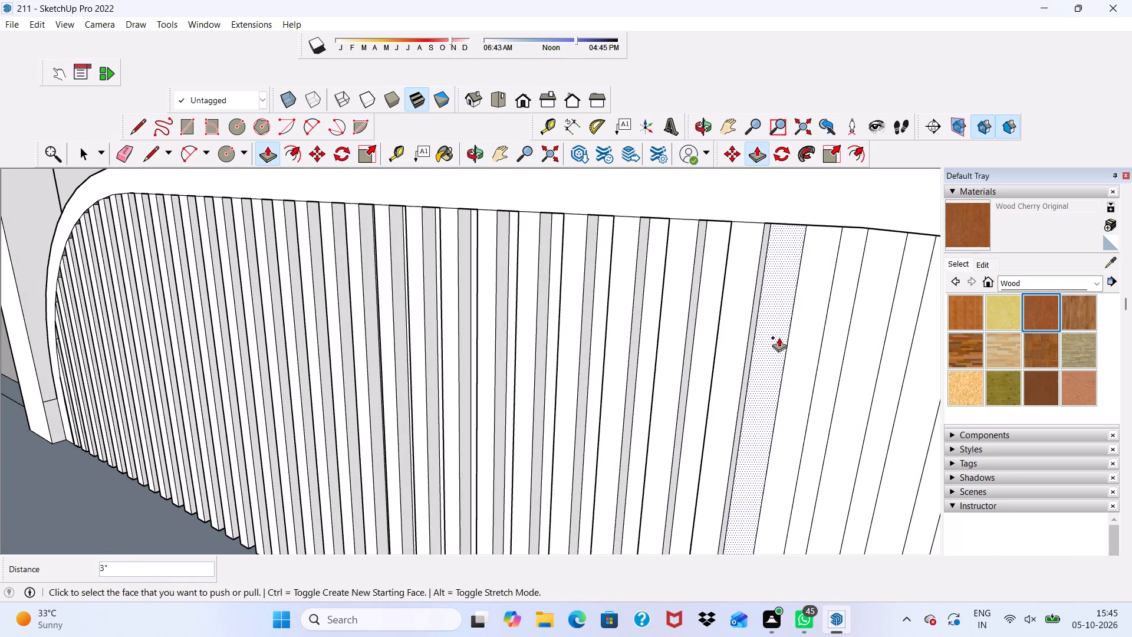
left_click(798, 324)
left_click(732, 316)
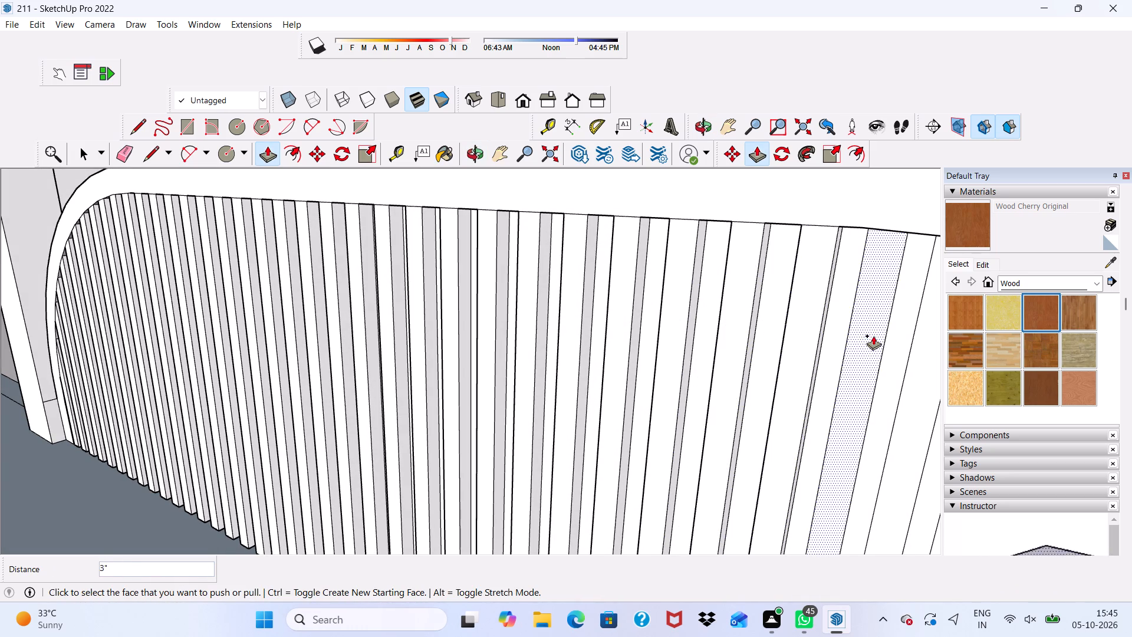
left_click(867, 337)
left_click(804, 337)
Pull the first two alternate vertical strips beneath the far-end curve of the arched wall outward 3", matching the raised strips.
scroll(791, 336, "down", 13)
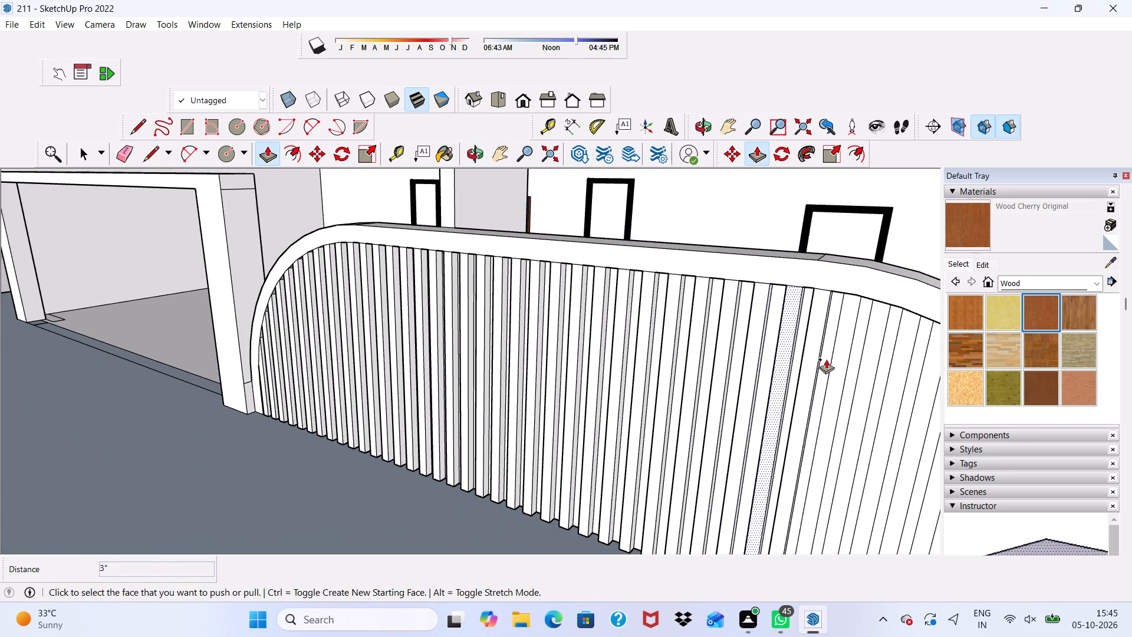
middle_click_drag(853, 356, 720, 324)
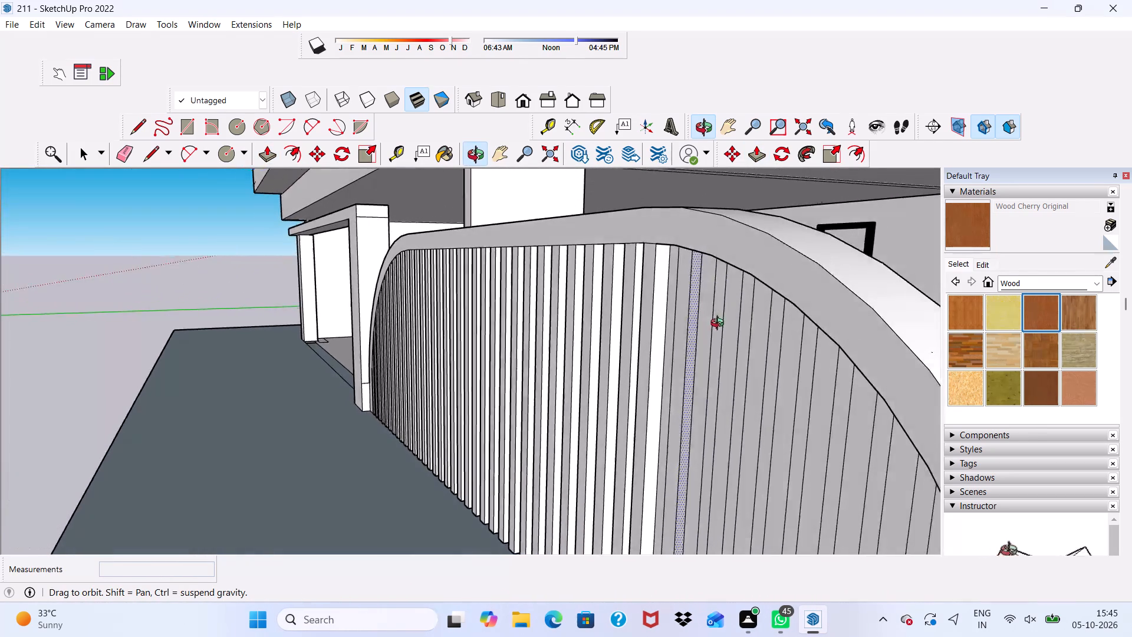
middle_click_drag(720, 324, 845, 332)
scroll(845, 332, "up", 5)
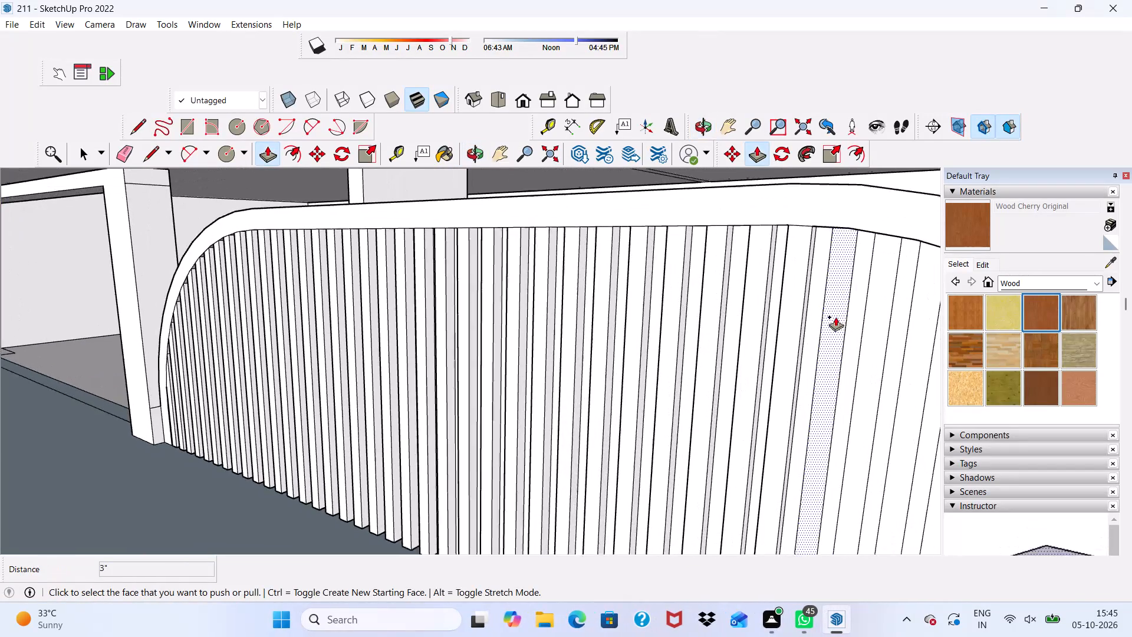
middle_click_drag(797, 312, 715, 344)
middle_click_drag(693, 338, 691, 326)
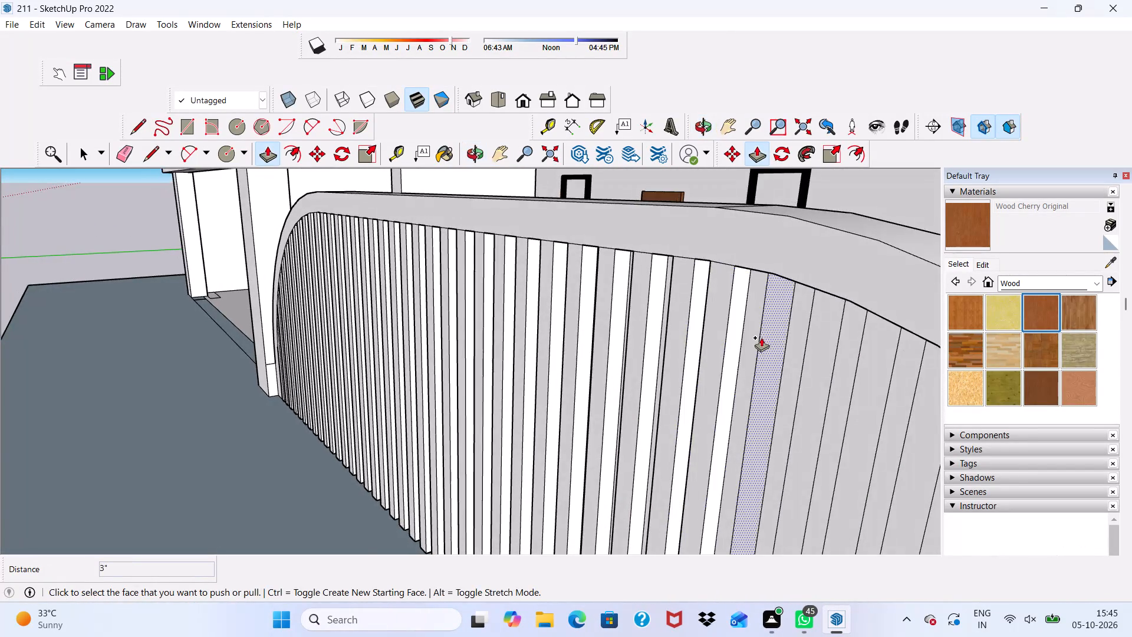
scroll(761, 337, "up", 3)
left_click(773, 329)
middle_click_drag(720, 316, 801, 303)
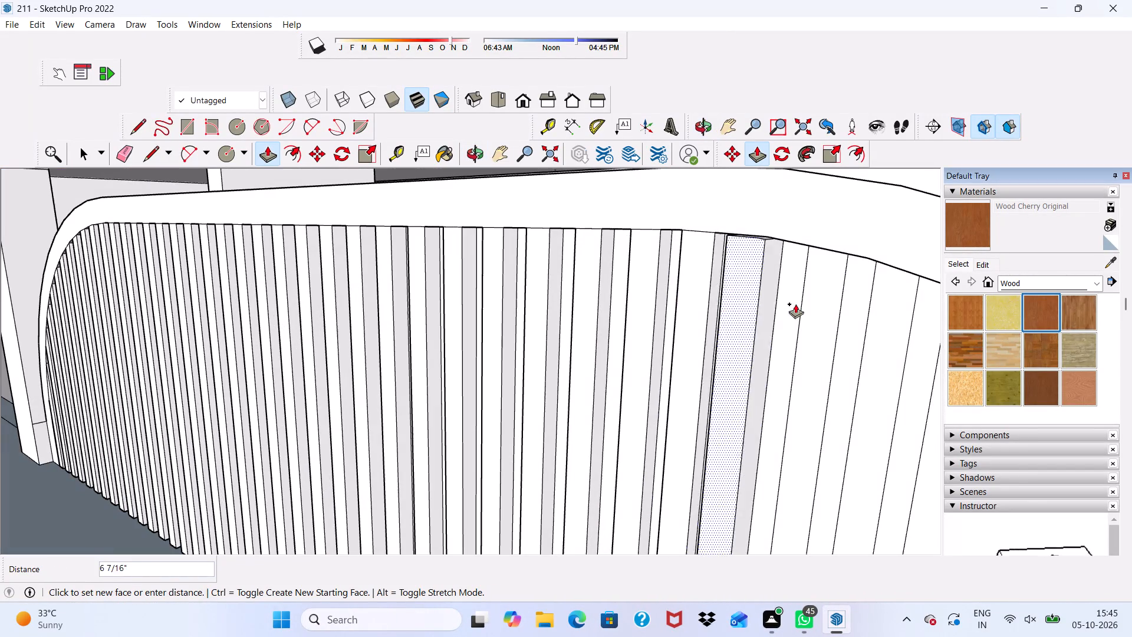
scroll(681, 288, "down", 1)
middle_click_drag(681, 288, 792, 269)
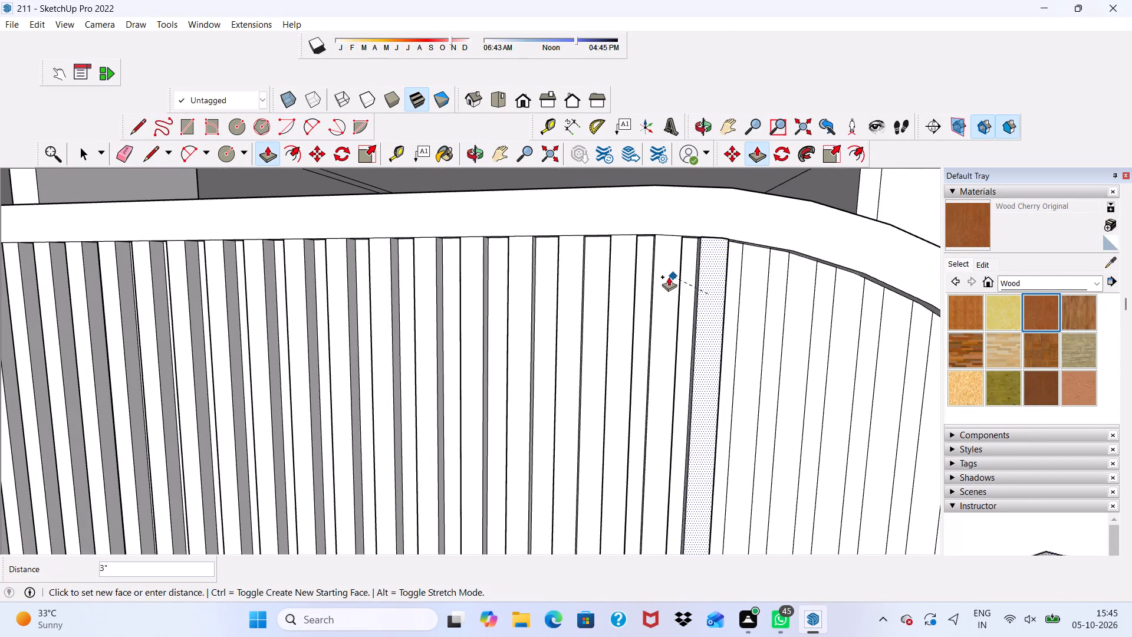
left_click(669, 277)
scroll(739, 301, "up", 1)
left_click(749, 301)
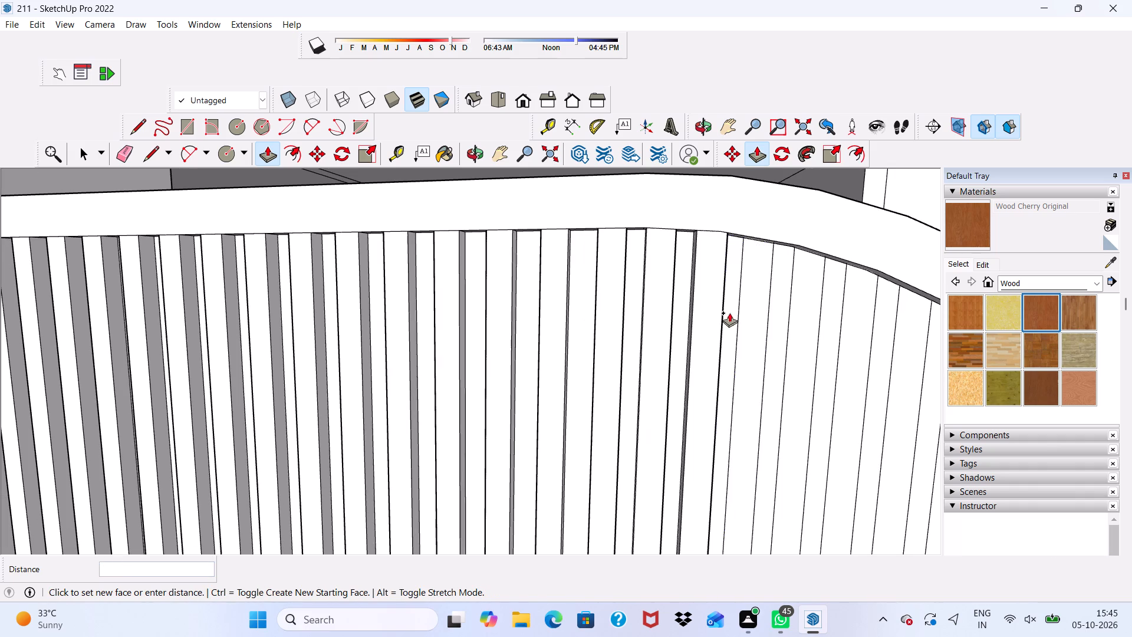
left_click(698, 324)
scroll(828, 319, "up", 1)
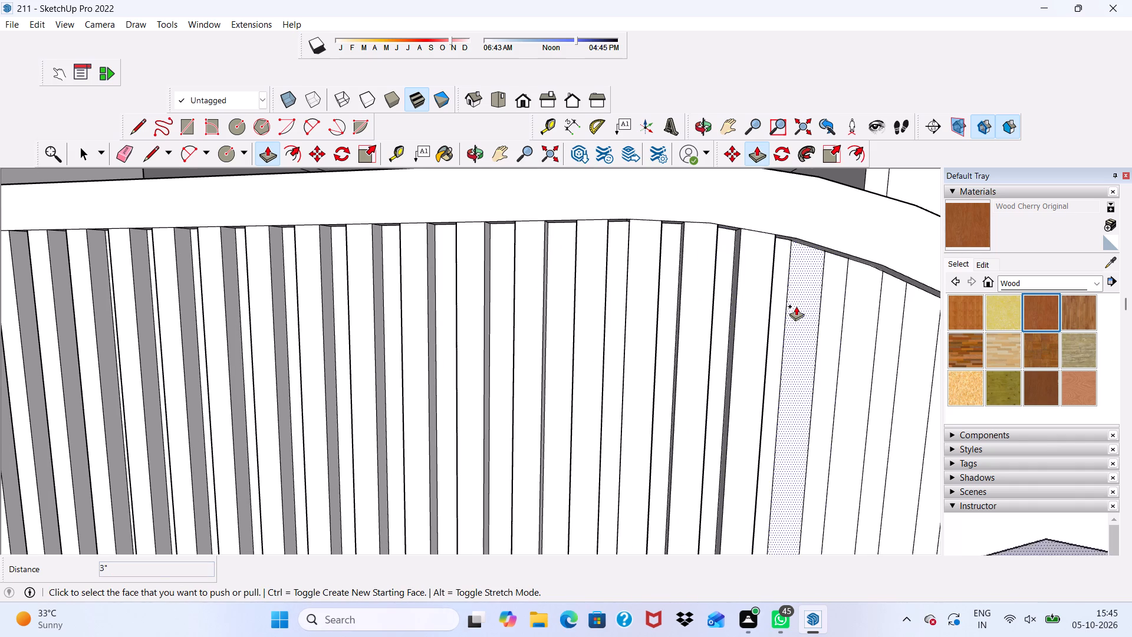
Pull the next alternate vertical strips beneath the far-end curve of the arched wall outward 3", level with the raised strips.
left_click(797, 306)
left_click(756, 315)
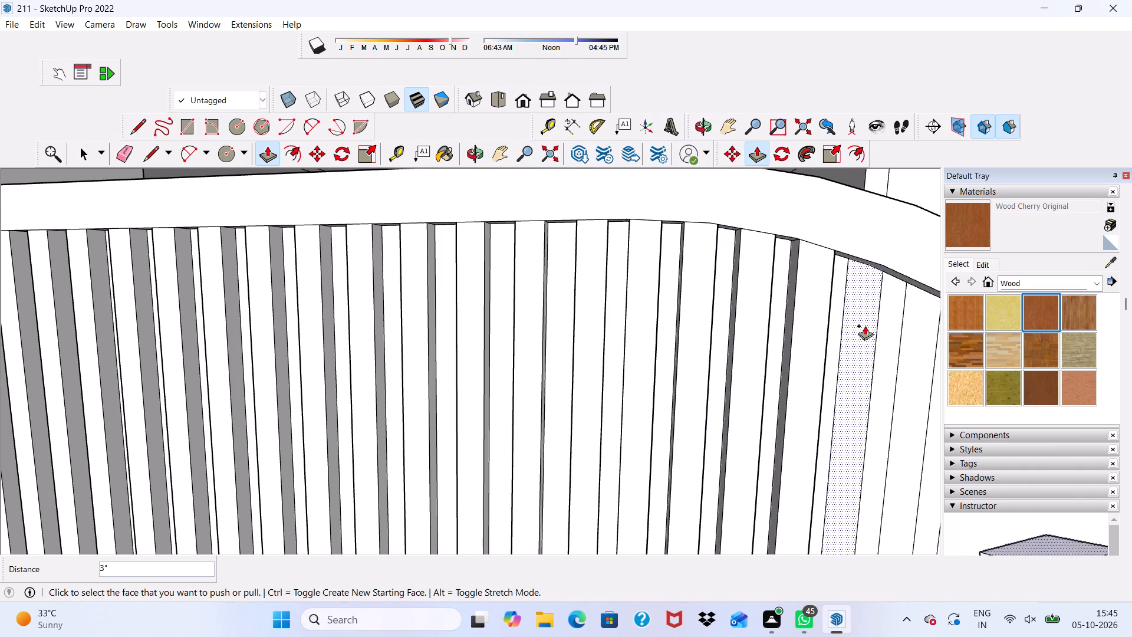
left_click(865, 326)
left_click(807, 330)
scroll(807, 330, "down", 8)
scroll(768, 329, "up", 1)
scroll(768, 329, "down", 1)
scroll(766, 333, "up", 1)
scroll(816, 314, "down", 2)
scroll(871, 335, "up", 2)
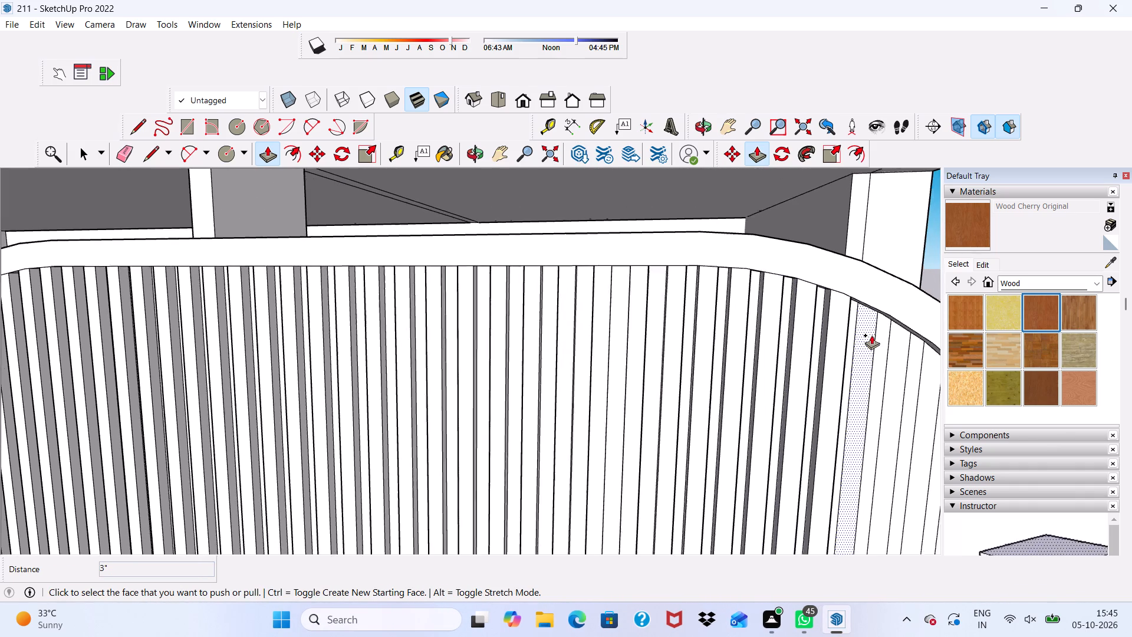
scroll(871, 335, "up", 1)
left_click(869, 334)
left_click(811, 354)
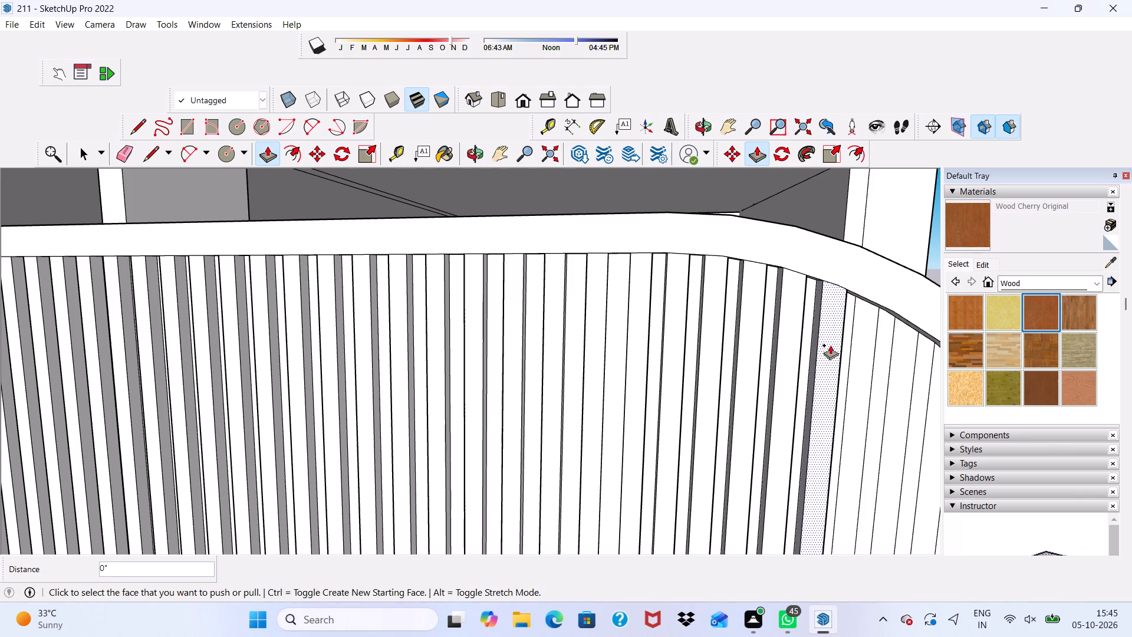
left_click(857, 333)
left_click(828, 351)
Pull two further alternate vertical strips down the far-end curve outward 3", matching the neighbouring raised strips.
scroll(787, 352, "down", 1)
scroll(785, 352, "up", 1)
scroll(778, 352, "down", 3)
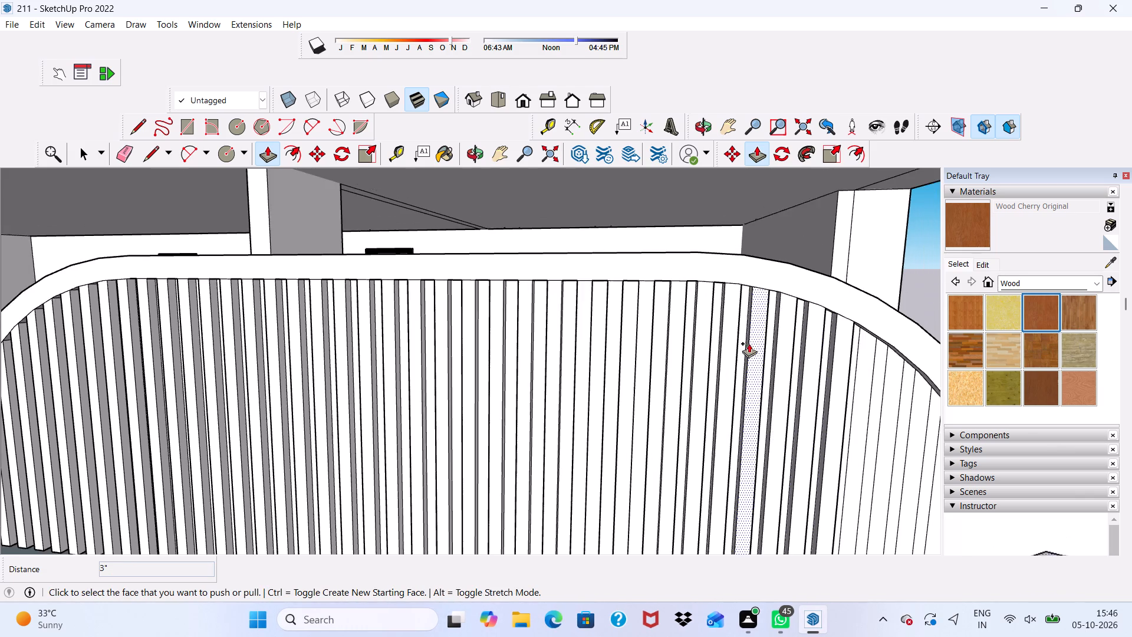
scroll(749, 343, "down", 2)
scroll(749, 343, "up", 1)
scroll(749, 343, "down", 2)
scroll(860, 360, "up", 7)
left_click(845, 361)
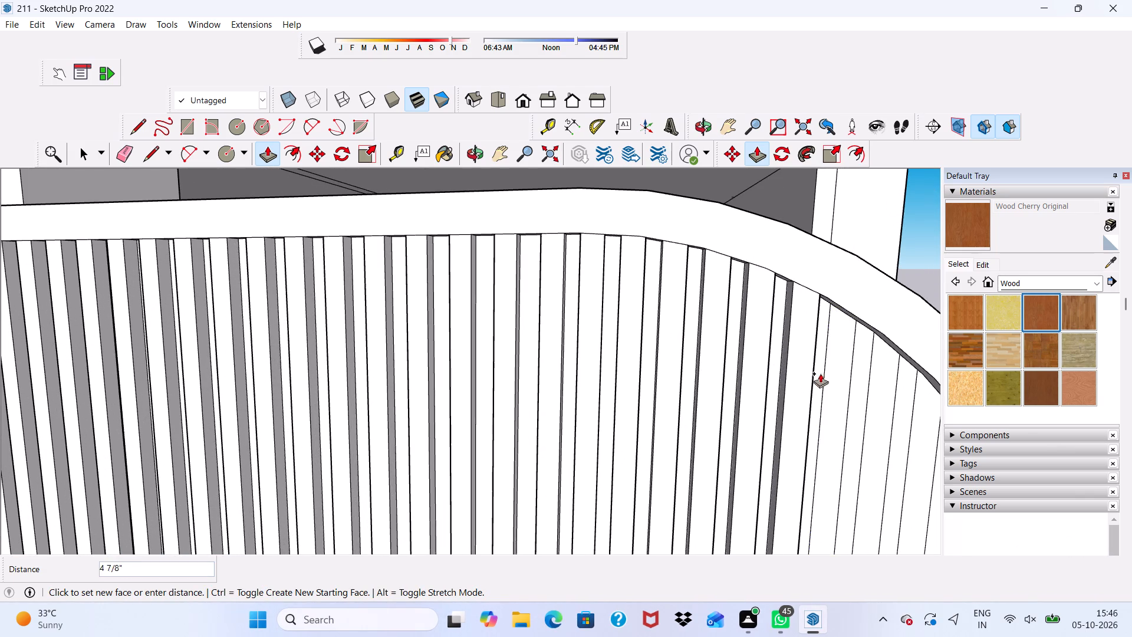
left_click(795, 373)
scroll(919, 395, "up", 2)
left_click(870, 397)
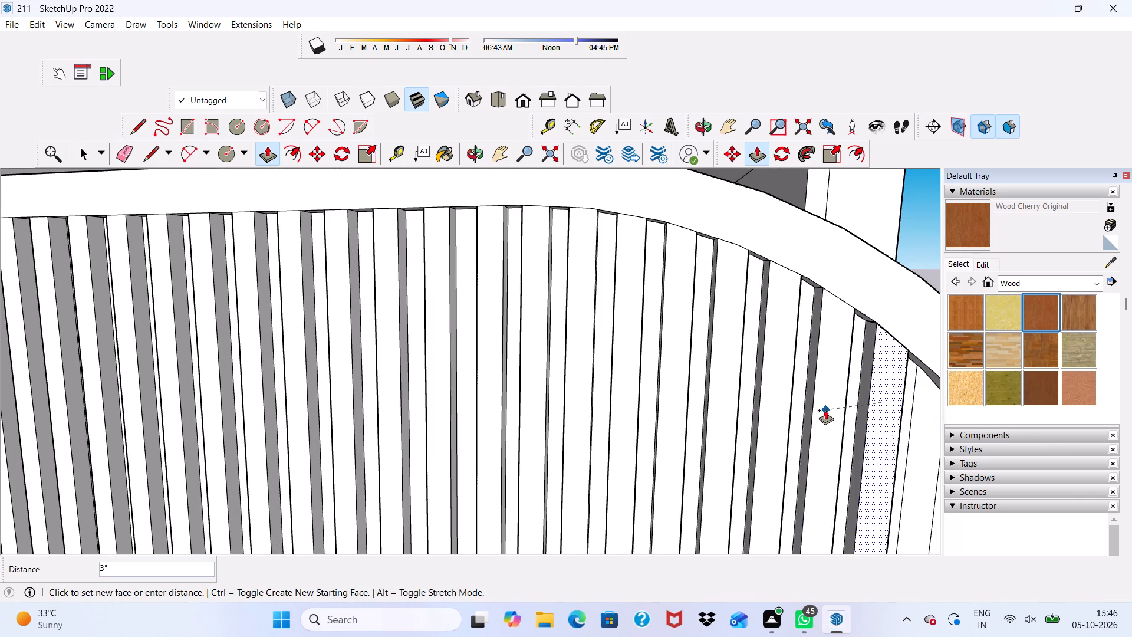
left_click(824, 411)
Pull two more alternate strips outward 3" where the far-end curve drops more steeply, keeping the alternating pattern.
scroll(800, 408, "down", 12)
scroll(863, 403, "up", 4)
scroll(831, 415, "down", 1)
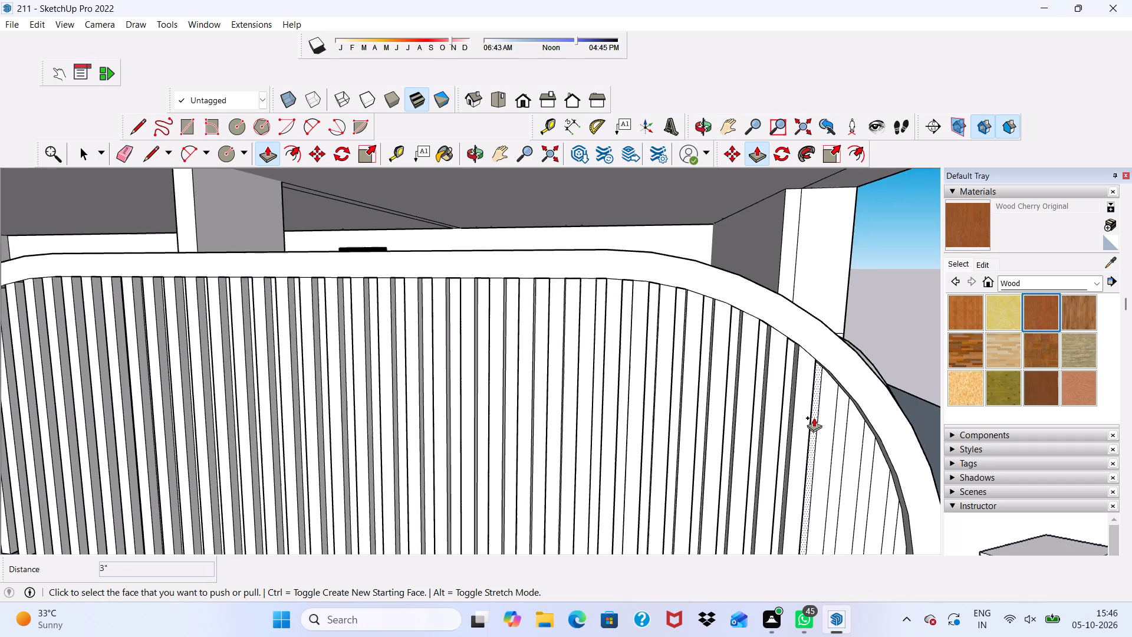
scroll(818, 416, "up", 5)
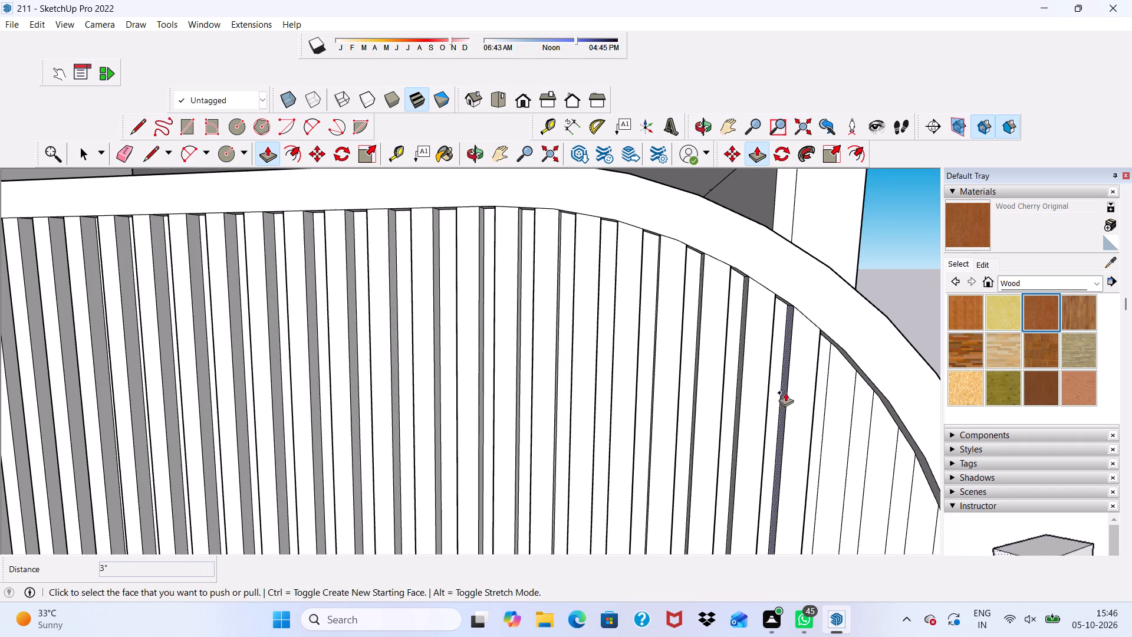
scroll(815, 389, "up", 4)
middle_click_drag(768, 389, 895, 372)
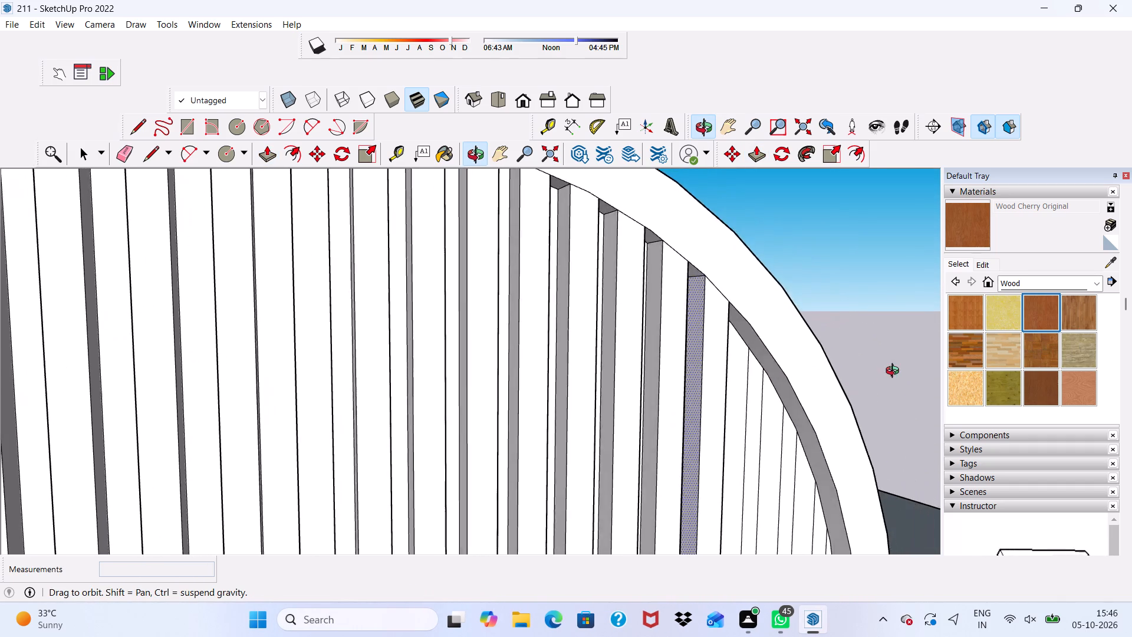
middle_click_drag(895, 372, 608, 310)
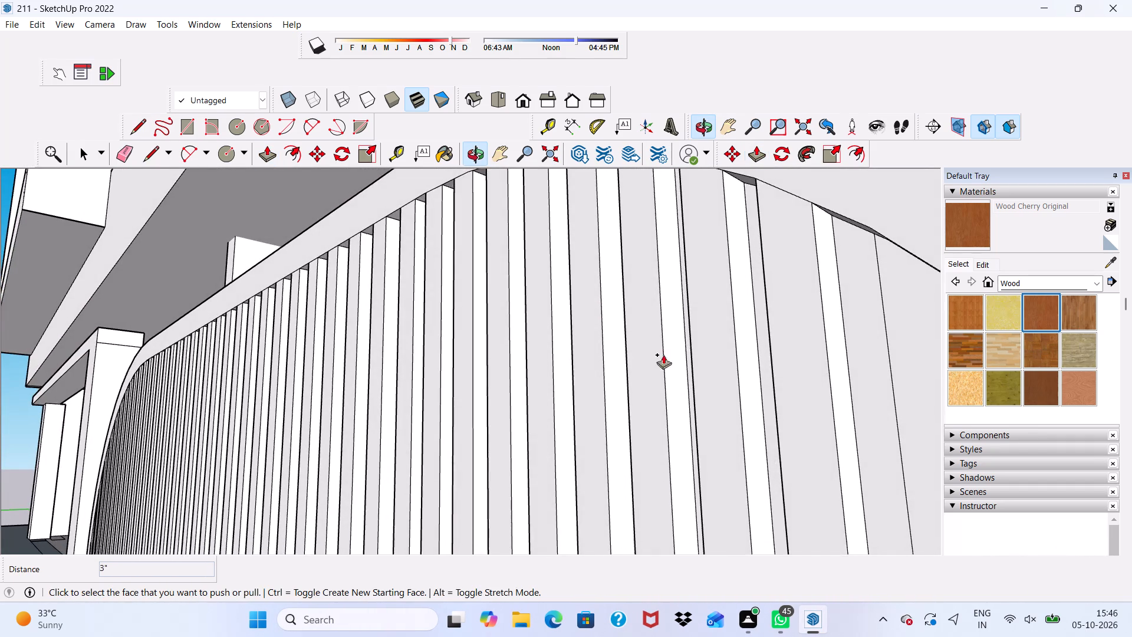
scroll(860, 340, "up", 3)
left_click(910, 310)
left_click(753, 318)
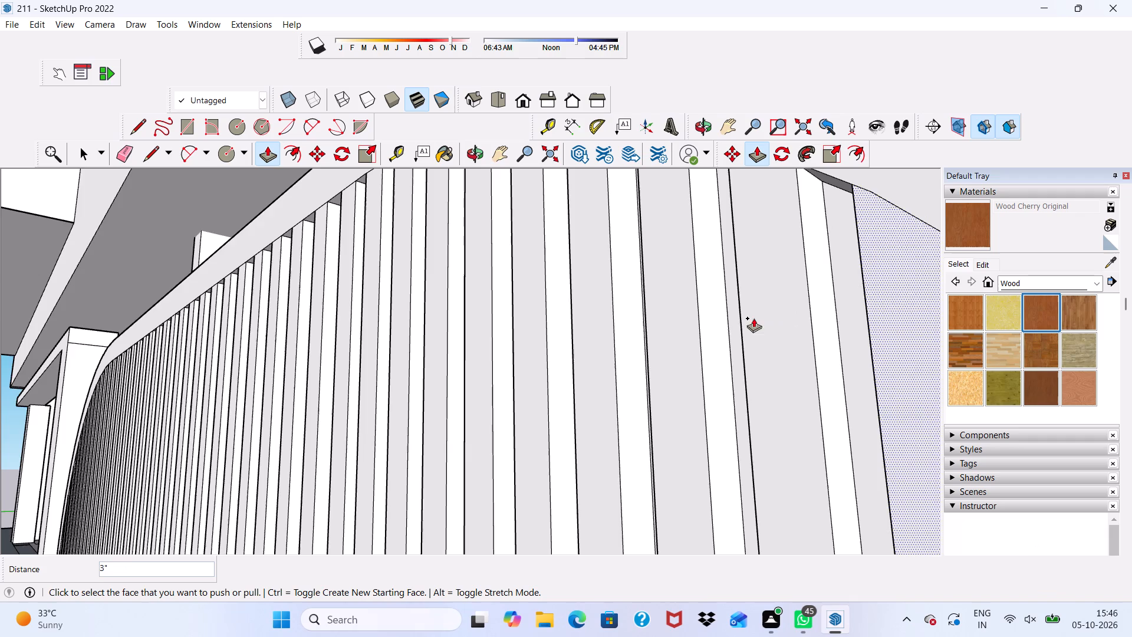
scroll(699, 330, "down", 9)
scroll(639, 295, "up", 1)
scroll(663, 293, "down", 4)
middle_click_drag(804, 377, 861, 363)
scroll(795, 364, "up", 1)
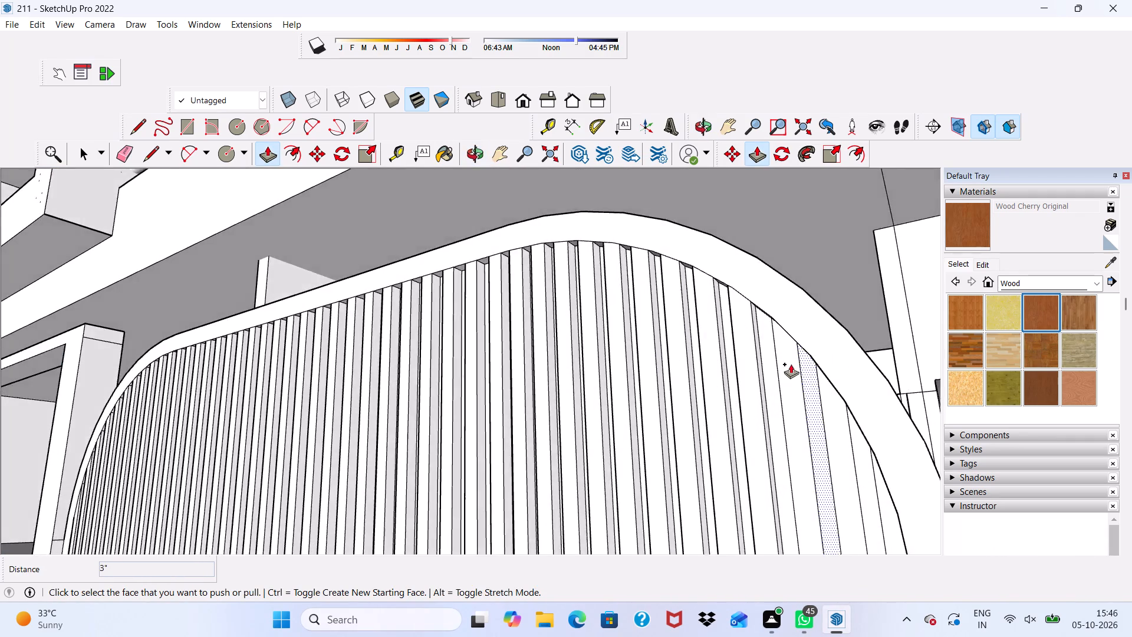
scroll(791, 364, "up", 6)
left_click(778, 357)
left_click(705, 361)
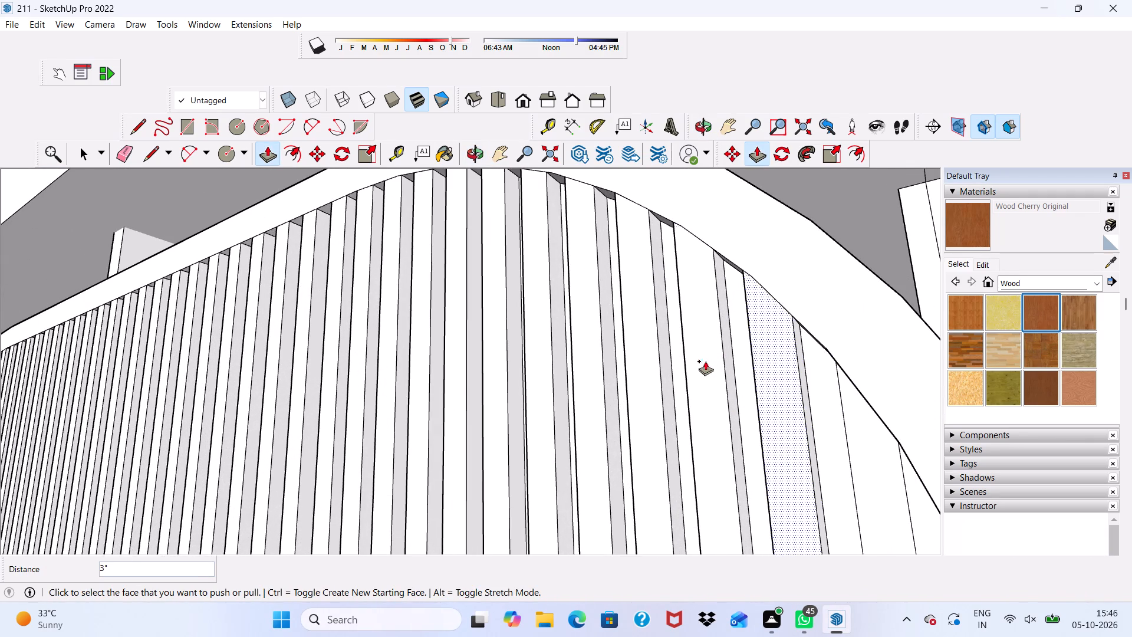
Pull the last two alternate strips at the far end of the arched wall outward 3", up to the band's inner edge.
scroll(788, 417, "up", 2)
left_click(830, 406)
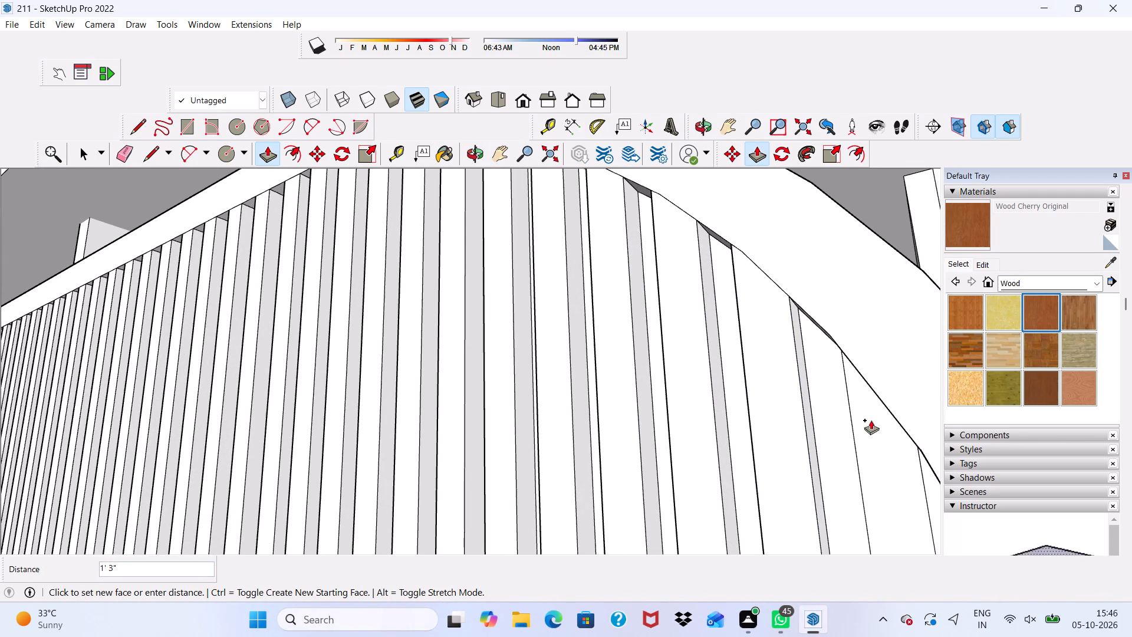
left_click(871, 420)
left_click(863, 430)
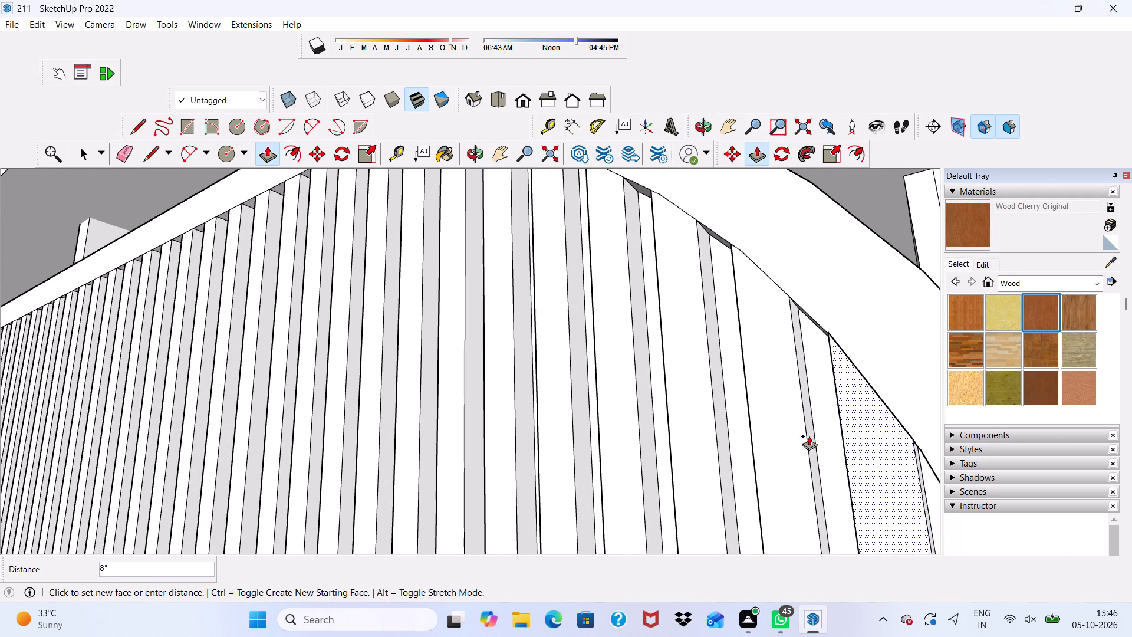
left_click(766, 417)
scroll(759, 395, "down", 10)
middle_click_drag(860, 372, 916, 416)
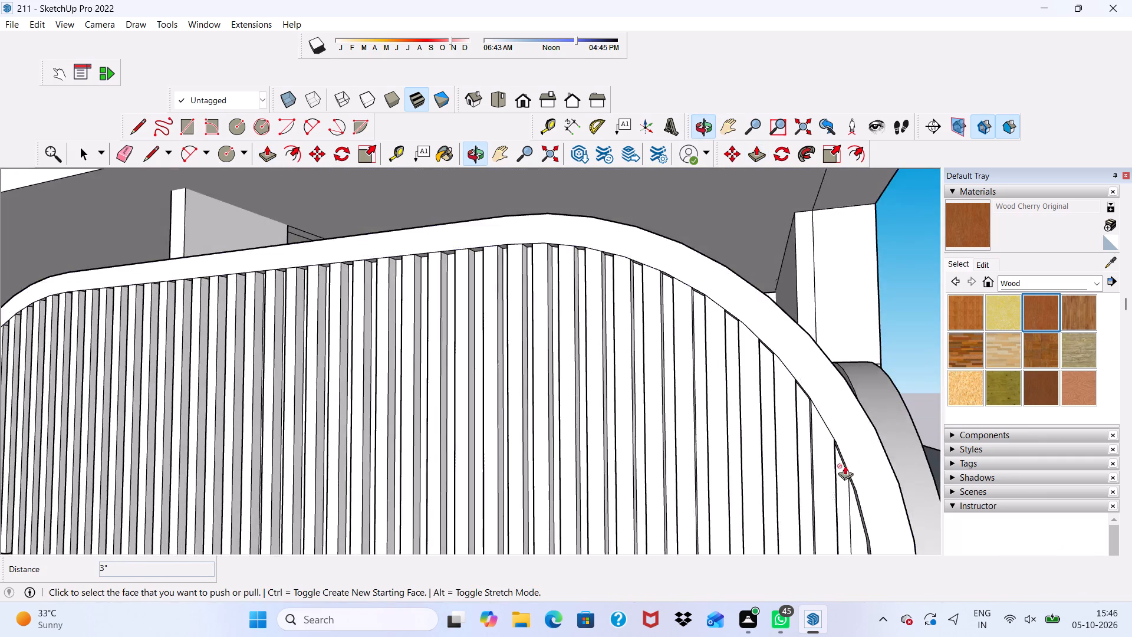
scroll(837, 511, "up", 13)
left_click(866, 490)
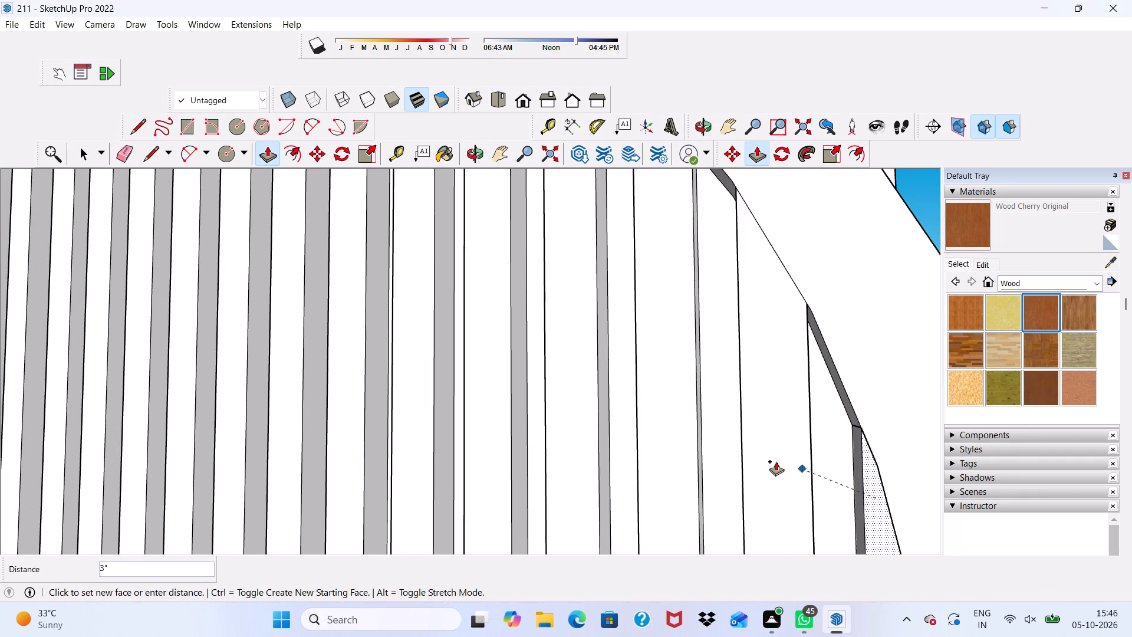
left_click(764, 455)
Examine the raised strips along the whole arched wall from both sides and from the front.
scroll(752, 435, "up", 3)
scroll(751, 436, "down", 14)
middle_click_drag(610, 239, 677, 275)
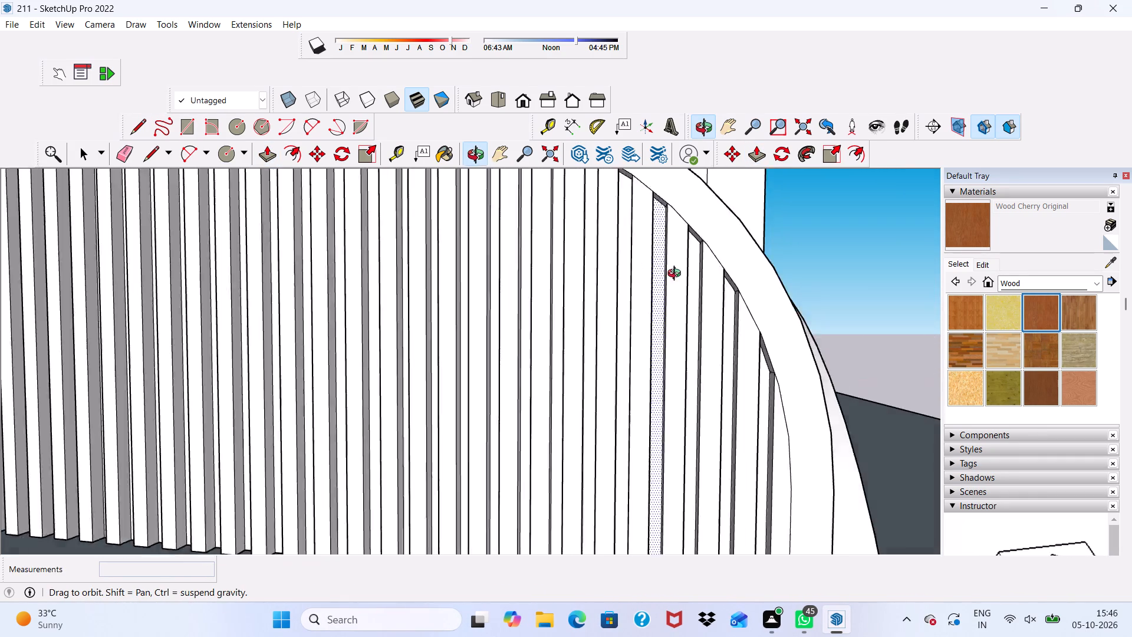
middle_click_drag(677, 275, 872, 331)
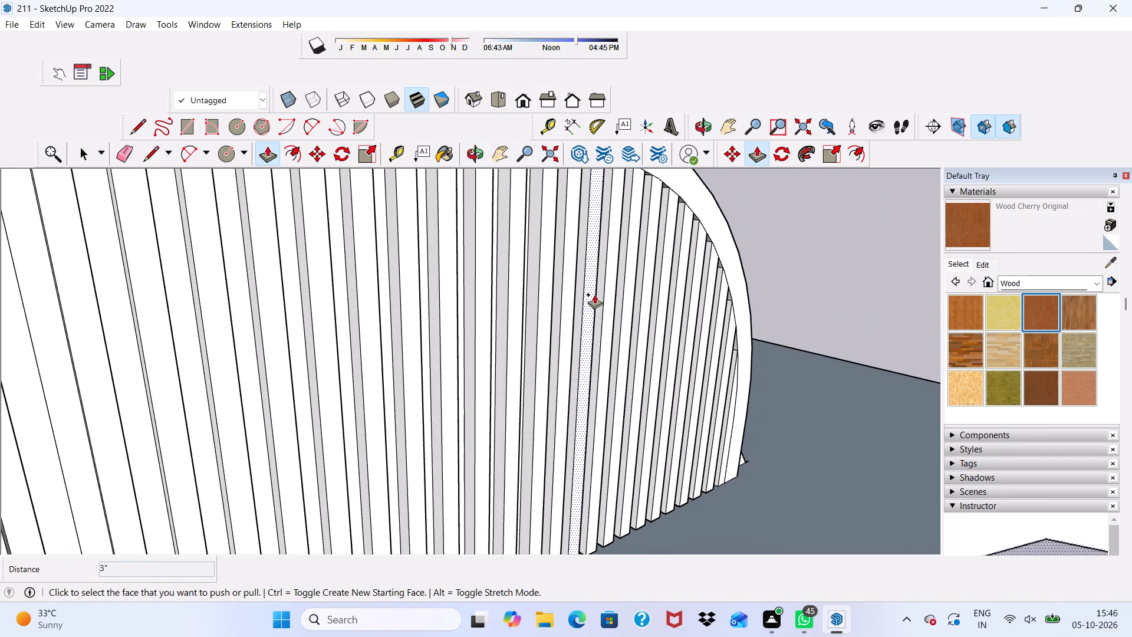
scroll(595, 290, "down", 15)
key("space")
scroll(695, 268, "down", 2)
scroll(694, 268, "up", 1)
scroll(694, 268, "down", 2)
middle_click_drag(687, 278, 483, 258)
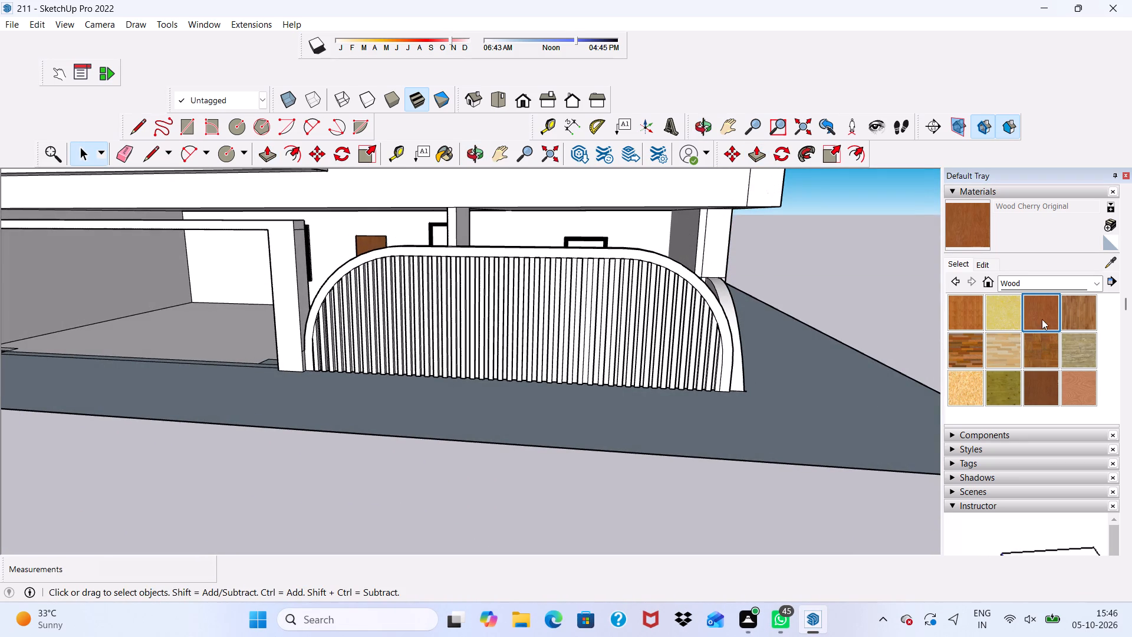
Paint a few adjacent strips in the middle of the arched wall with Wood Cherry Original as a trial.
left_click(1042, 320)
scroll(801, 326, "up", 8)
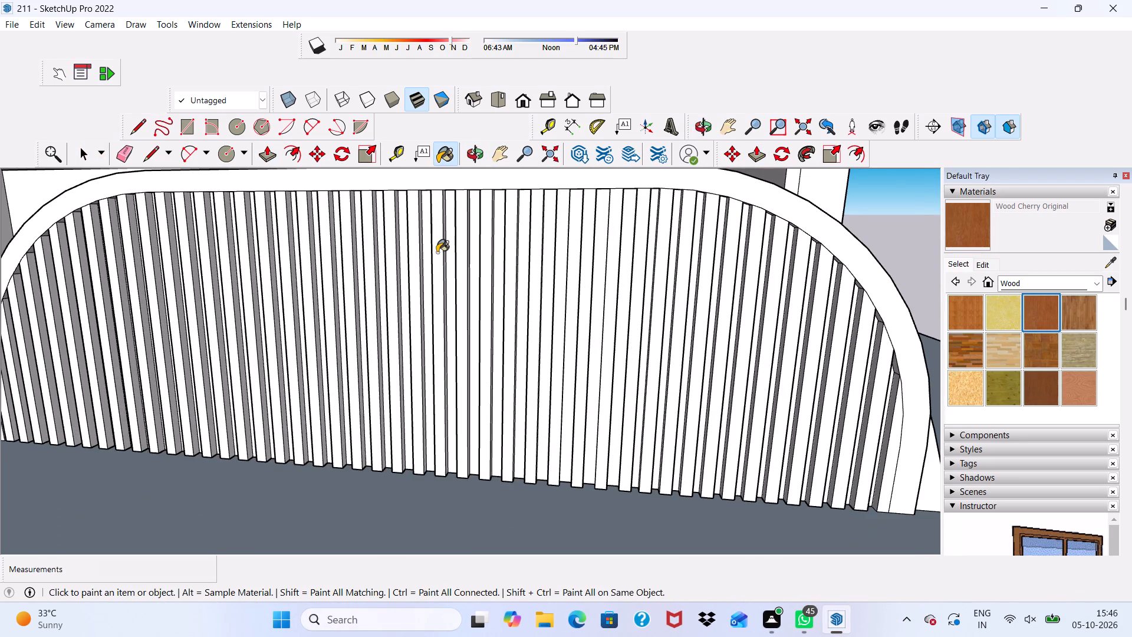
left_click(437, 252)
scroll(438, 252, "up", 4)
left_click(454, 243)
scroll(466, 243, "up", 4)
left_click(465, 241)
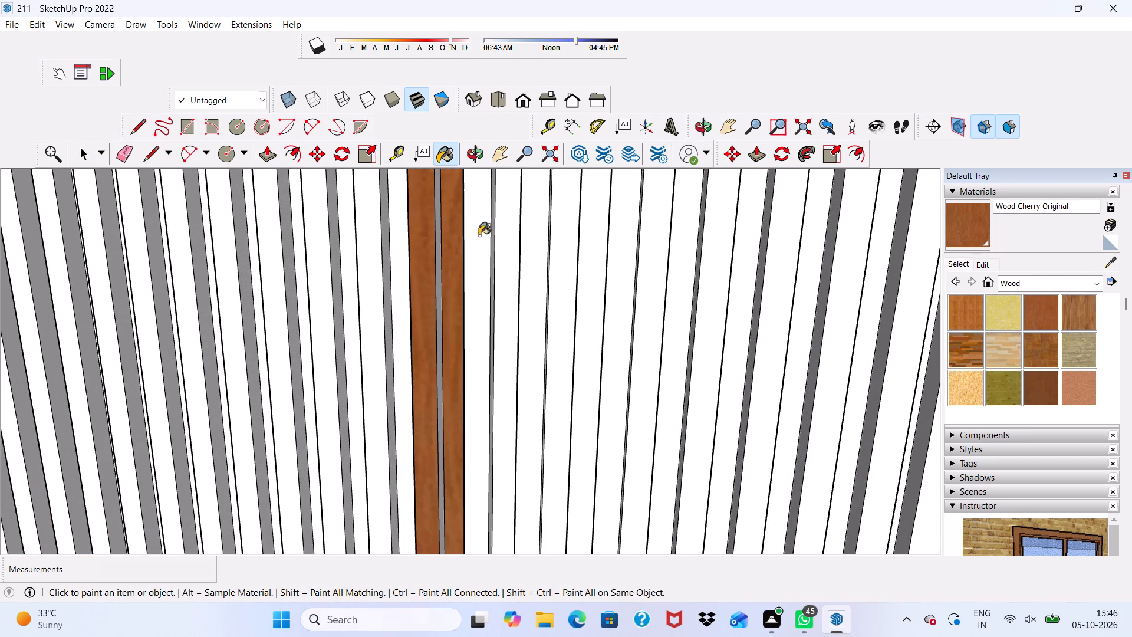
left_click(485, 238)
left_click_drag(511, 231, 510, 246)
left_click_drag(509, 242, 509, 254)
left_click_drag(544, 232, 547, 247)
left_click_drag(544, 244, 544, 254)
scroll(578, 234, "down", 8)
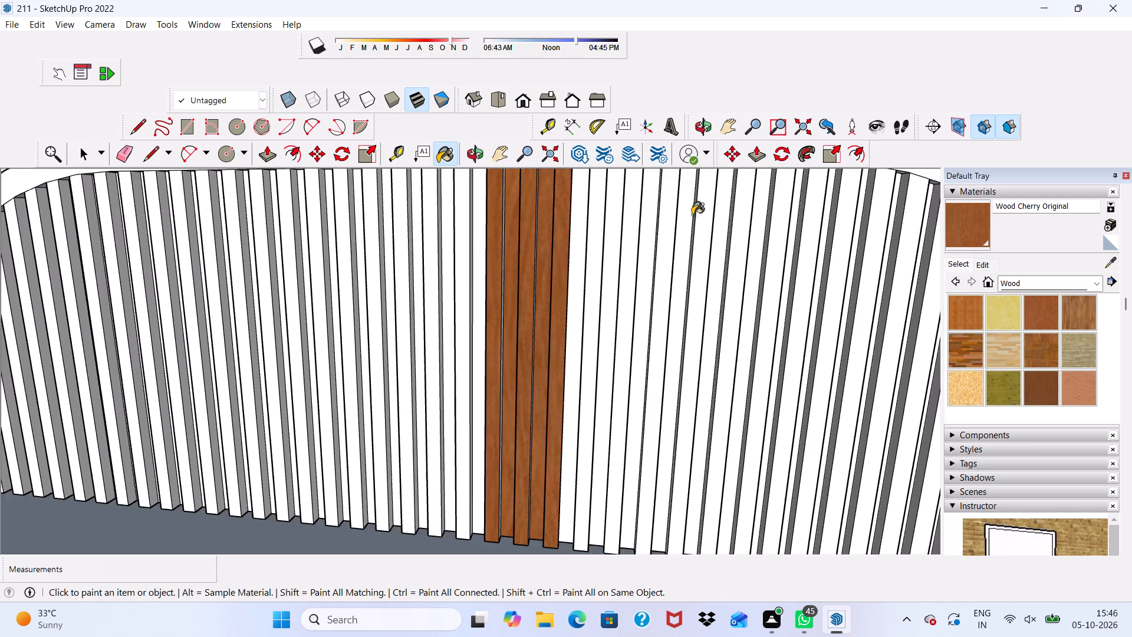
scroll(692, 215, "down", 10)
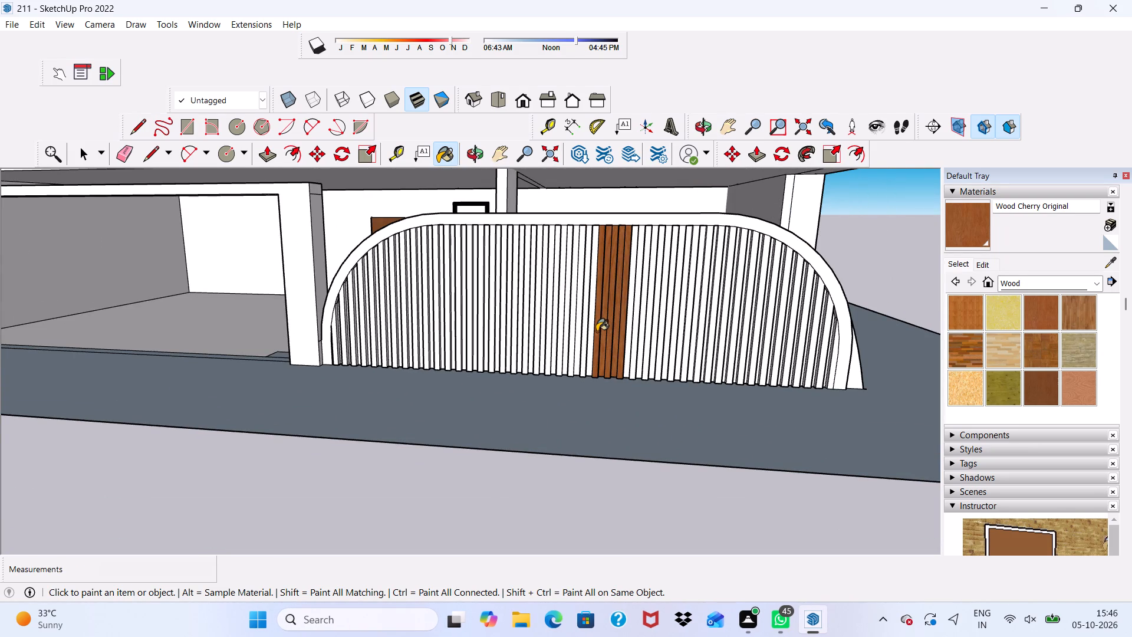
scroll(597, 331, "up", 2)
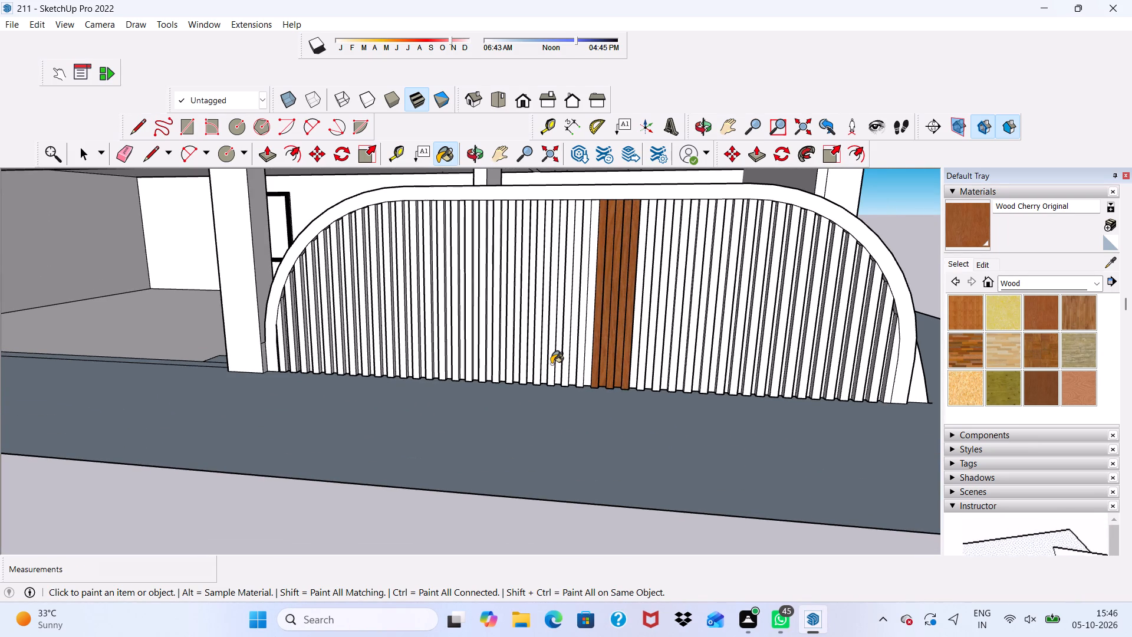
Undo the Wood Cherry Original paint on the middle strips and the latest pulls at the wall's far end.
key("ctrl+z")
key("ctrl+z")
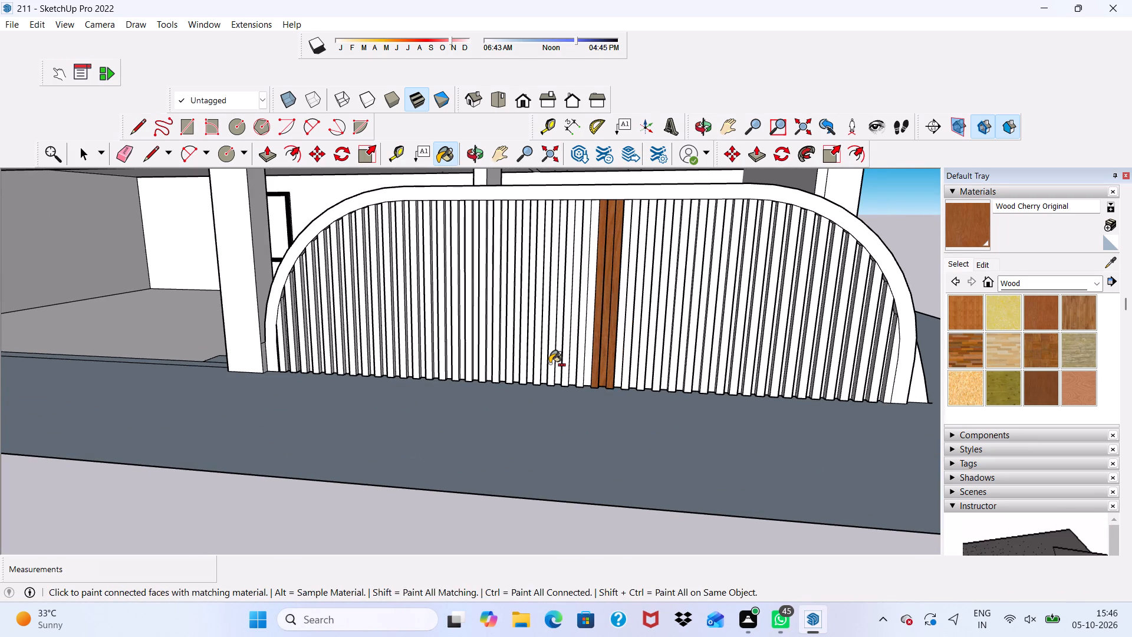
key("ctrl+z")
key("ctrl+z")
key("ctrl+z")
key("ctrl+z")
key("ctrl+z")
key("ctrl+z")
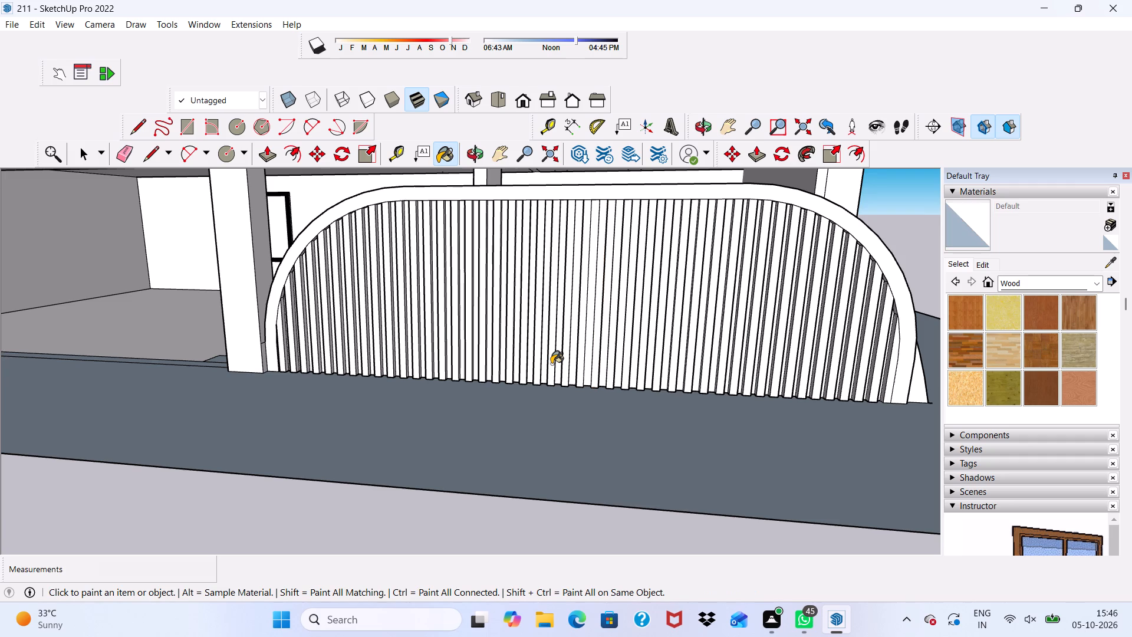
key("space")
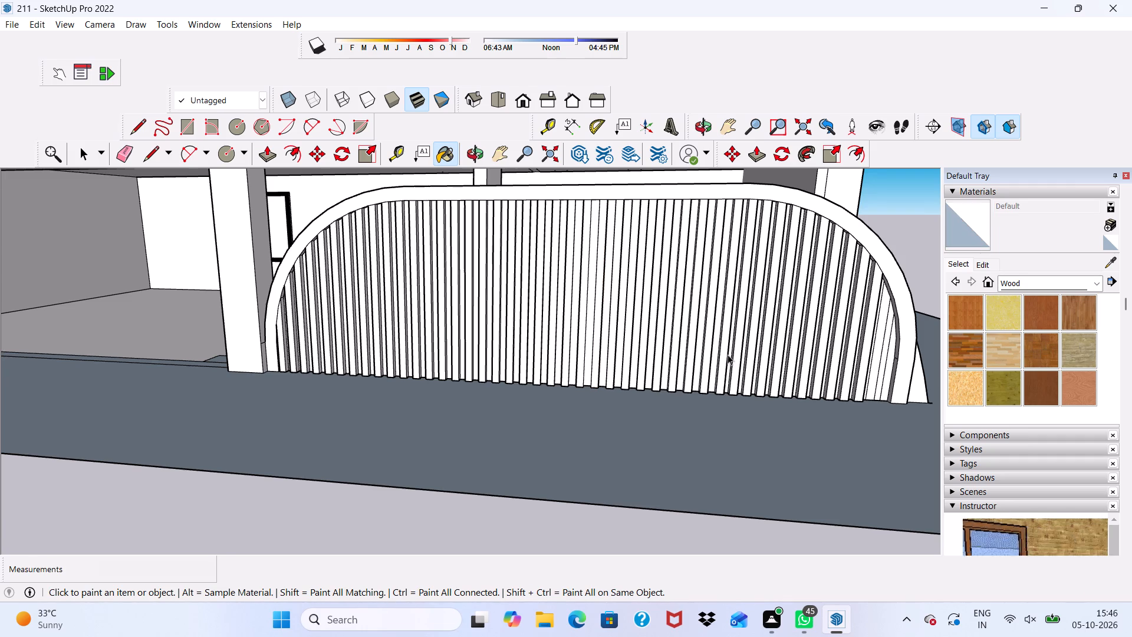
Pull the last two alternate flat strips at the far end of the arched wall outward 3" to complete the pattern.
scroll(845, 331, "up", 4)
left_click(270, 155)
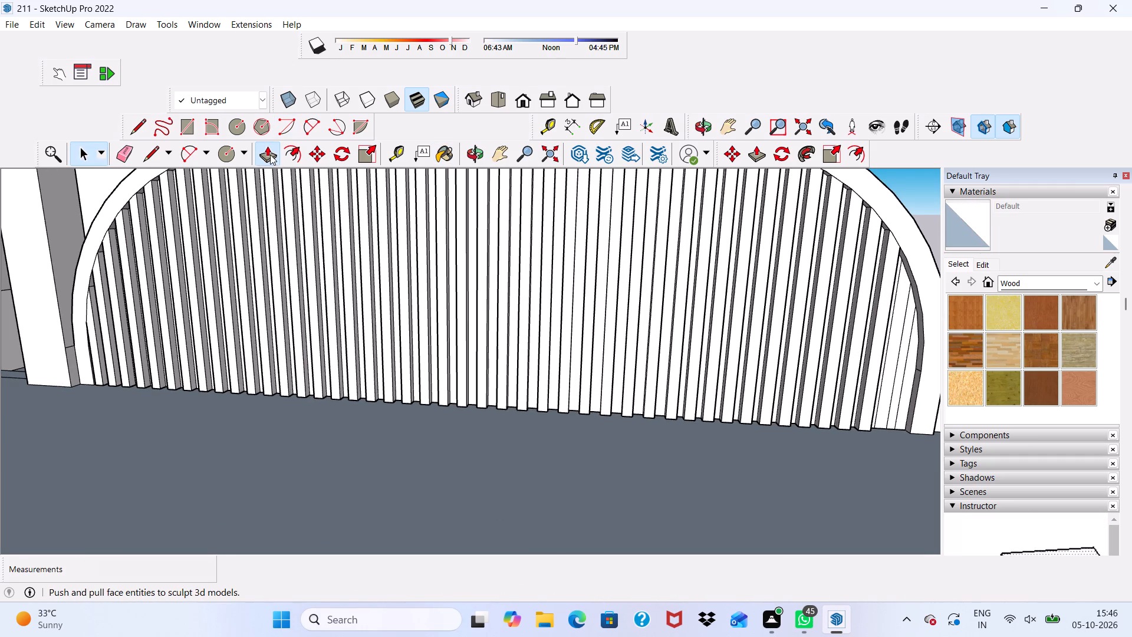
scroll(924, 277, "up", 2)
scroll(868, 351, "up", 3)
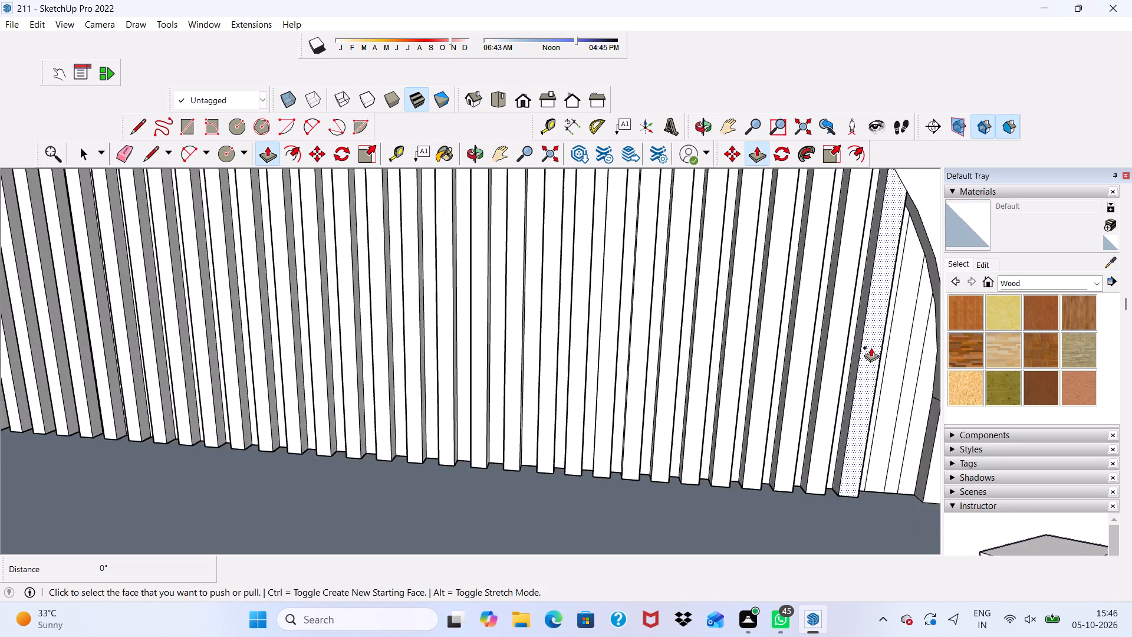
scroll(871, 347, "up", 3)
scroll(874, 365, "down", 1)
scroll(874, 366, "up", 2)
left_click(904, 367)
left_click(873, 347)
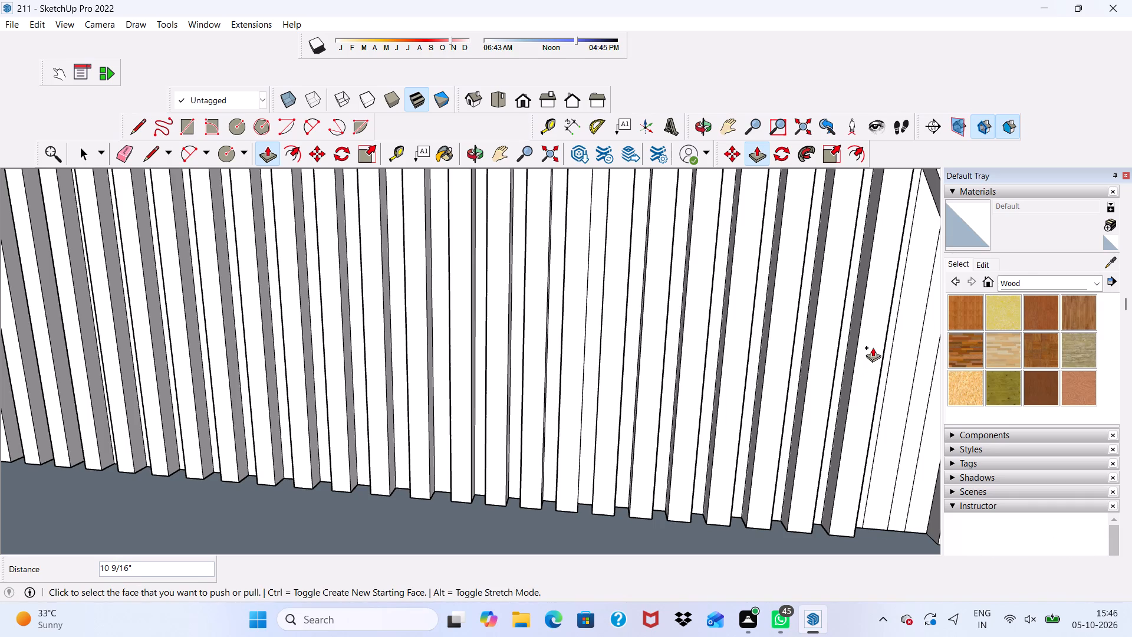
left_click(901, 370)
left_click(863, 379)
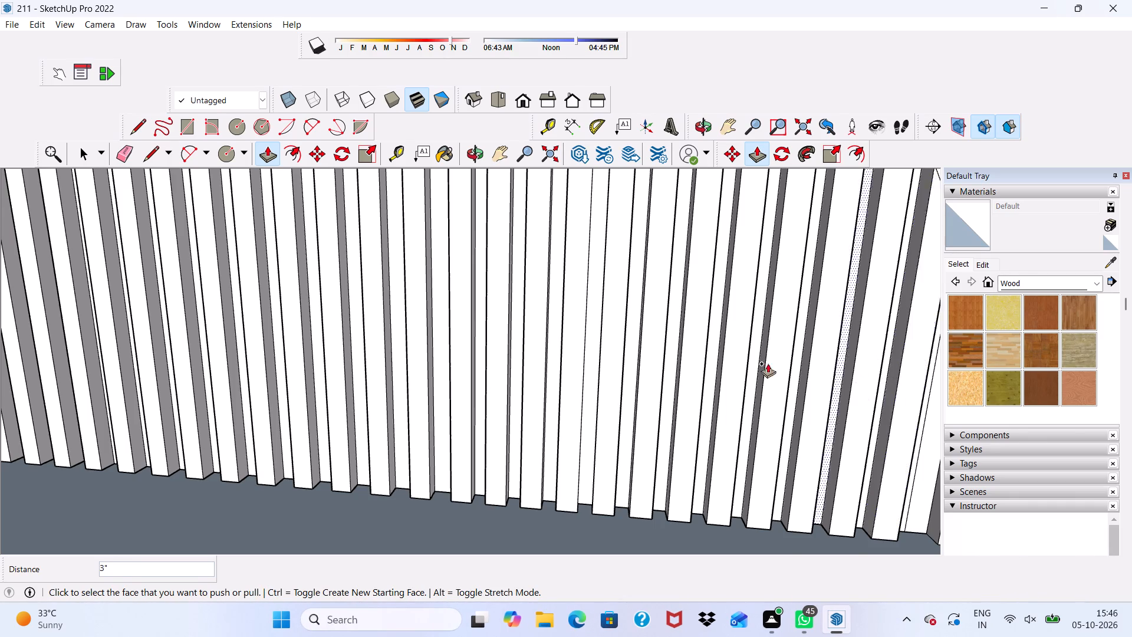
scroll(729, 356, "down", 5)
scroll(889, 379, "up", 5)
left_click(864, 376)
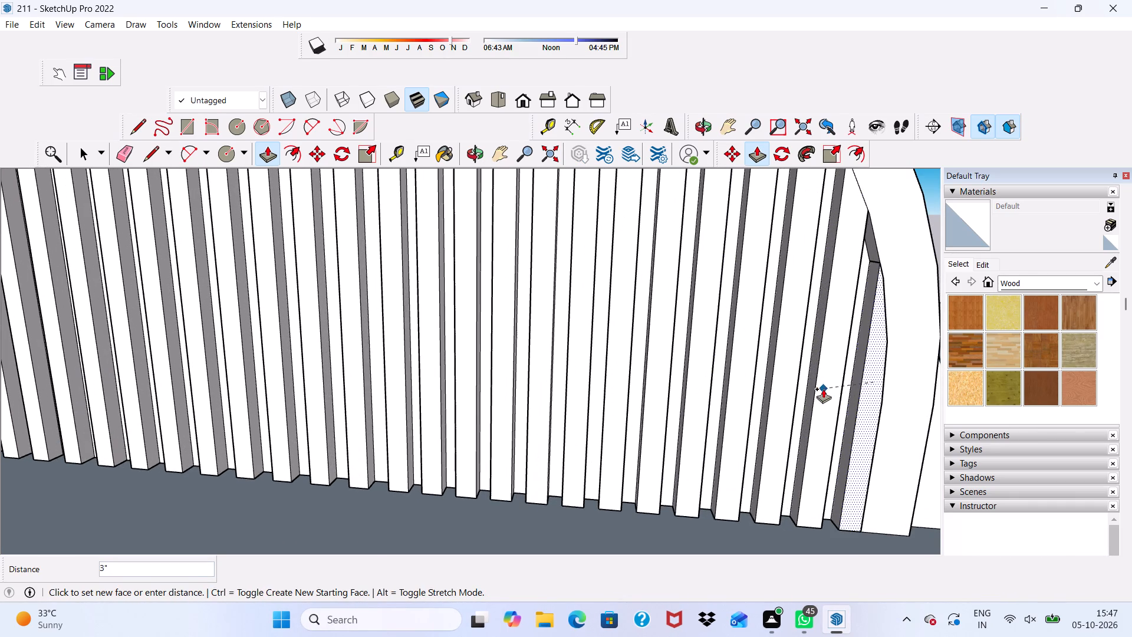
left_click(830, 385)
scroll(673, 336, "down", 5)
scroll(680, 350, "up", 1)
key("space")
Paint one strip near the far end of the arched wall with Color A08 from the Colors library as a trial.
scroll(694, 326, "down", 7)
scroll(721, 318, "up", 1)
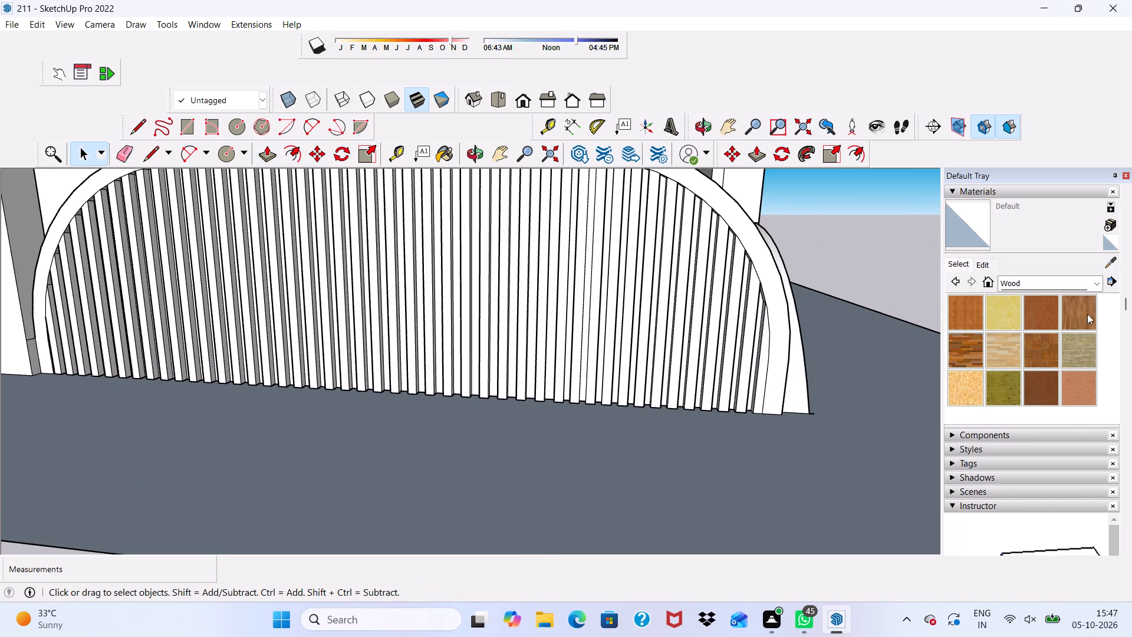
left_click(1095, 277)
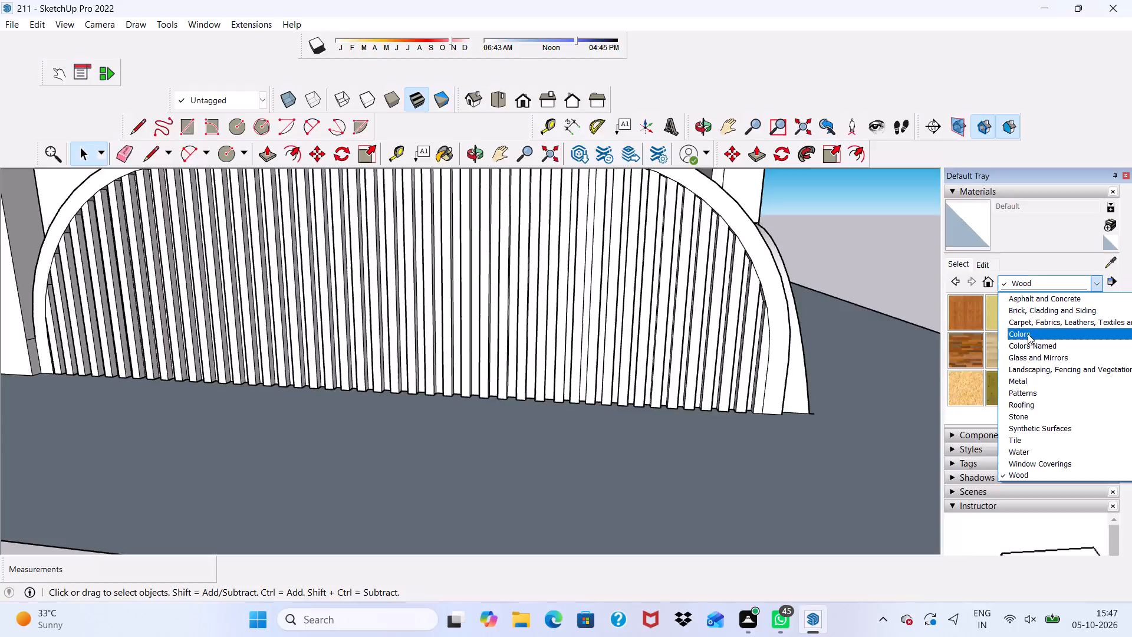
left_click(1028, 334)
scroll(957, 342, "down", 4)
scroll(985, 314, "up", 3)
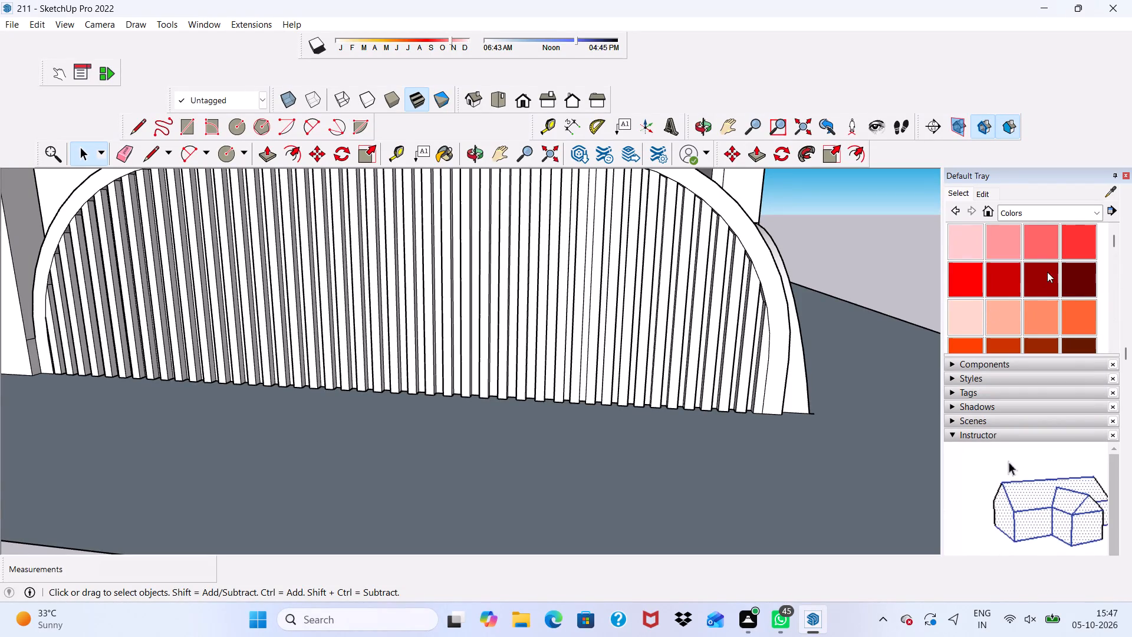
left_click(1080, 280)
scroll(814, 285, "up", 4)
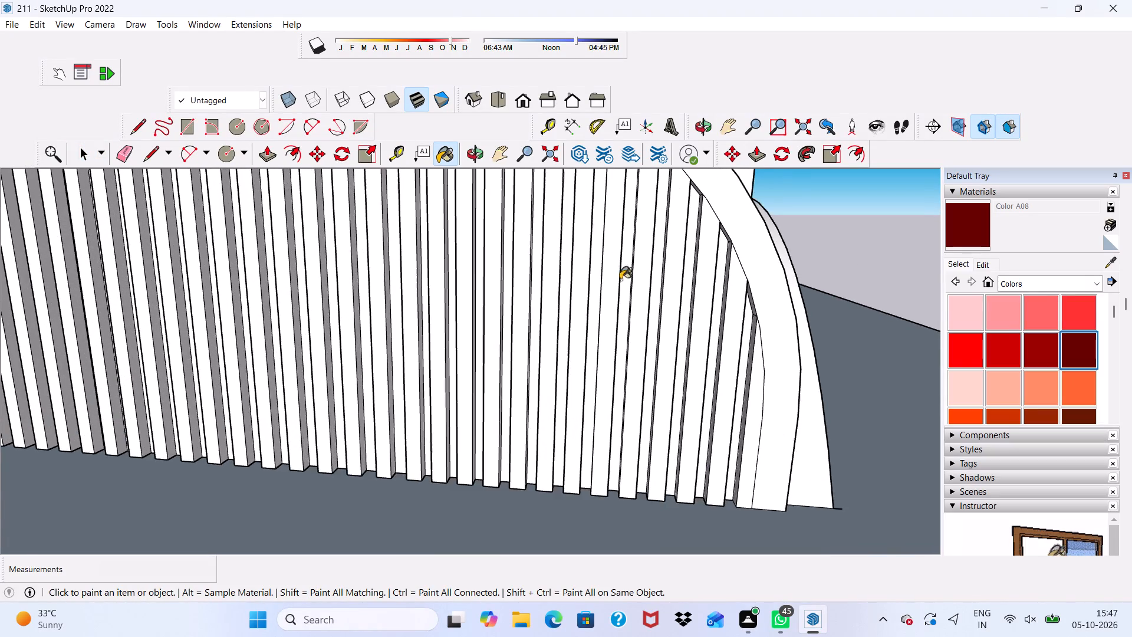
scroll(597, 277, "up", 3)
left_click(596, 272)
Paint the dark red trial strip and the face adjoining it with Color B08.
scroll(601, 268, "down", 4)
scroll(1049, 370, "down", 3)
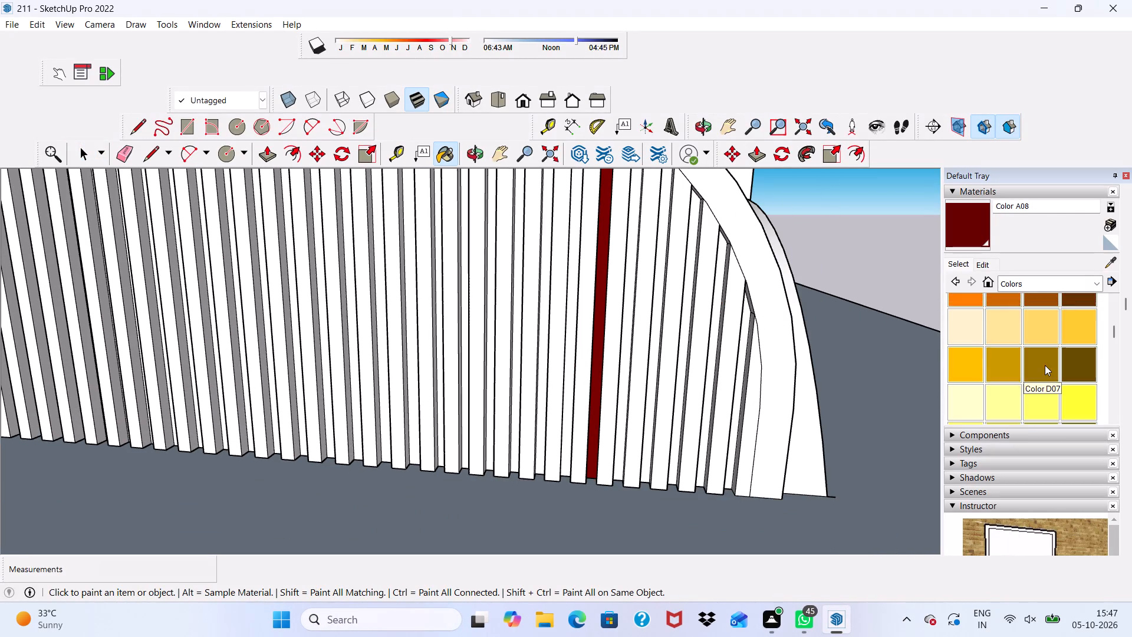
scroll(1045, 365, "down", 3)
scroll(1046, 368, "up", 5)
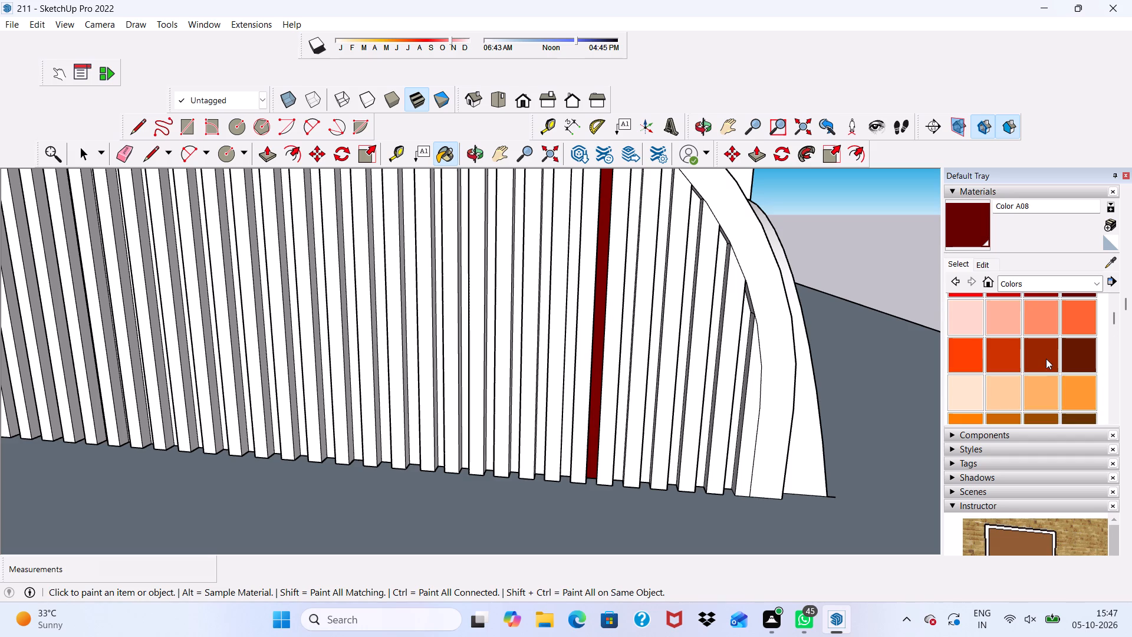
left_click(1072, 346)
scroll(729, 319, "up", 4)
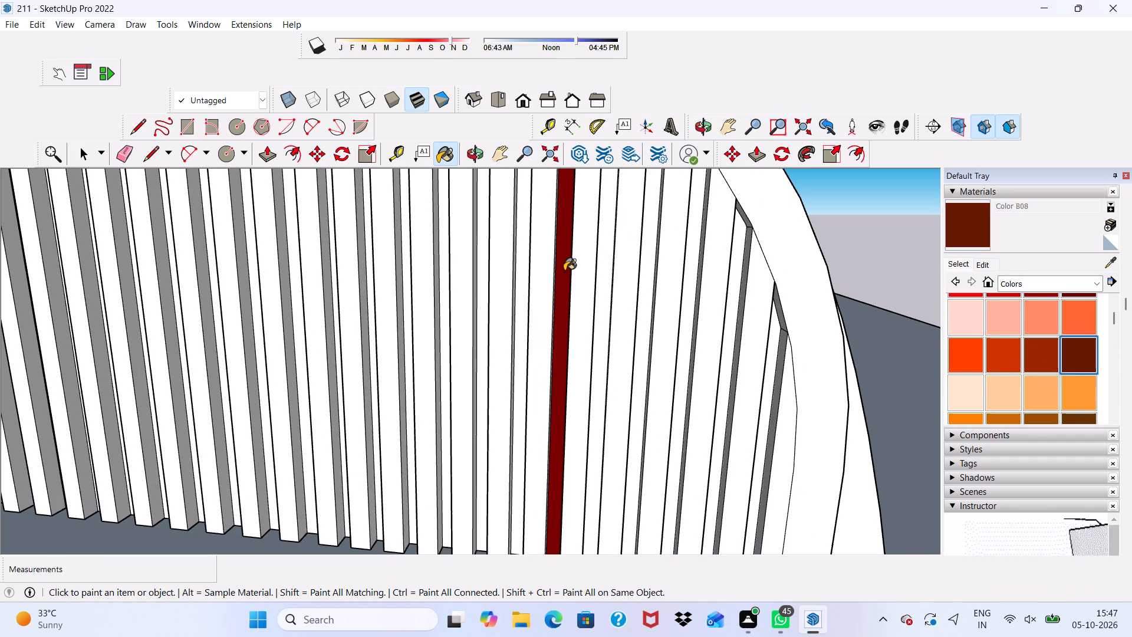
left_click(564, 271)
scroll(493, 344, "down", 2)
middle_click_drag(511, 343, 671, 363)
middle_click_drag(549, 319, 414, 291)
scroll(458, 265, "up", 3)
left_click(497, 231)
scroll(521, 238, "up", 2)
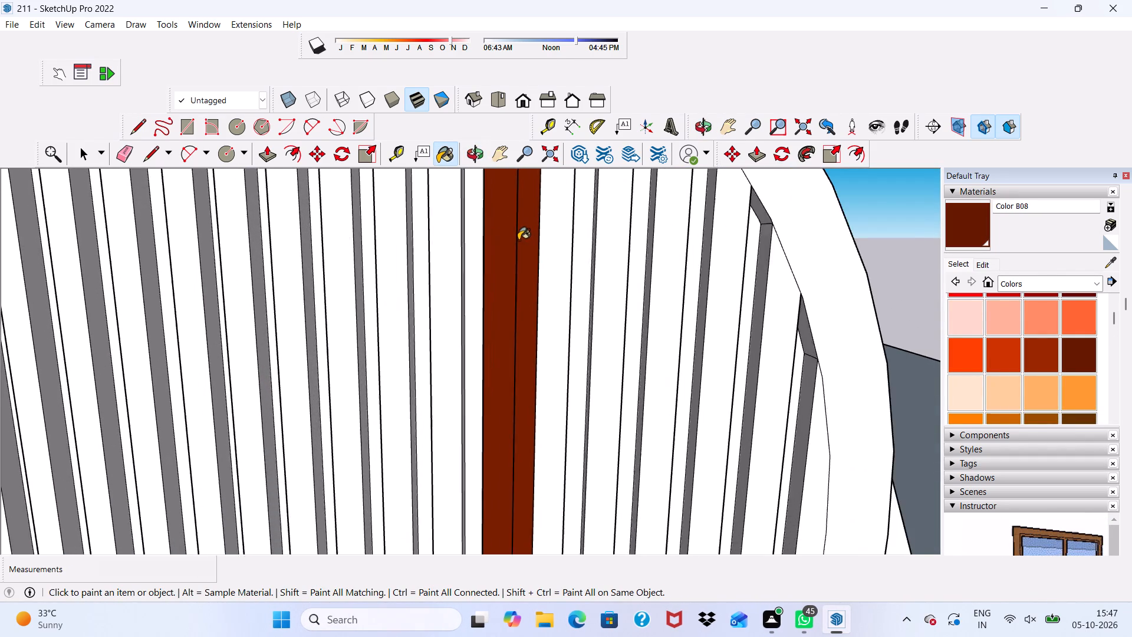
Paint the neighbouring strips towards the middle of the arched wall with Color B08.
scroll(518, 240, "down", 4)
scroll(518, 241, "up", 1)
scroll(588, 192, "down", 1)
scroll(580, 197, "up", 1)
scroll(577, 201, "down", 10)
scroll(511, 288, "up", 1)
scroll(511, 304, "down", 4)
scroll(517, 337, "up", 1)
scroll(520, 350, "down", 1)
middle_click_drag(520, 350, 337, 331)
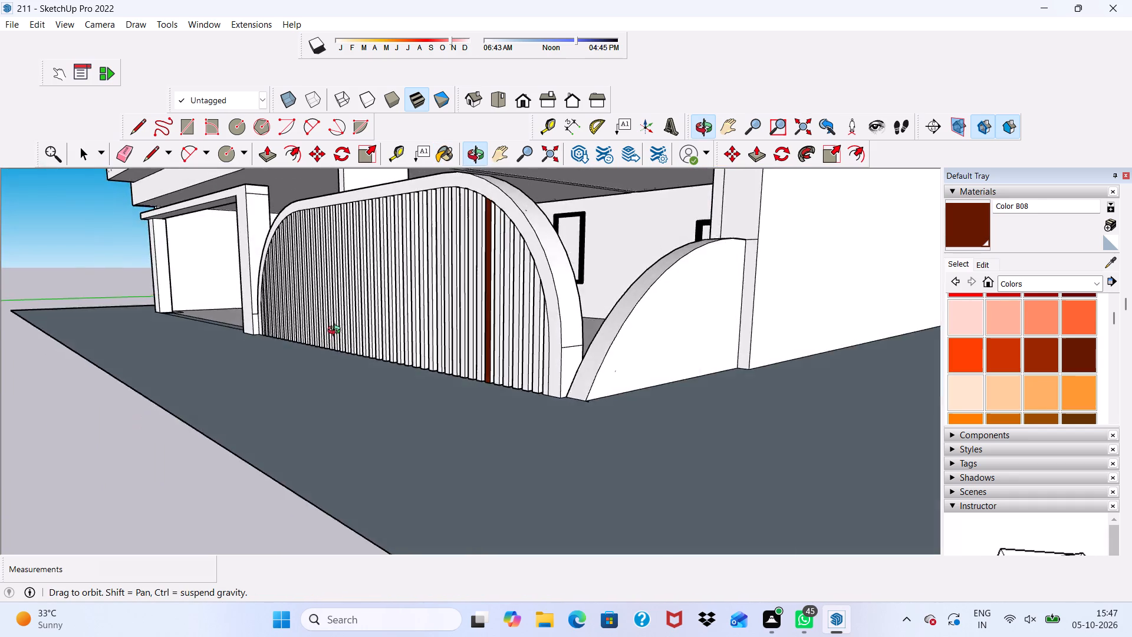
middle_click_drag(337, 331, 440, 337)
scroll(499, 289, "up", 3)
left_click(502, 271)
scroll(492, 262, "up", 3)
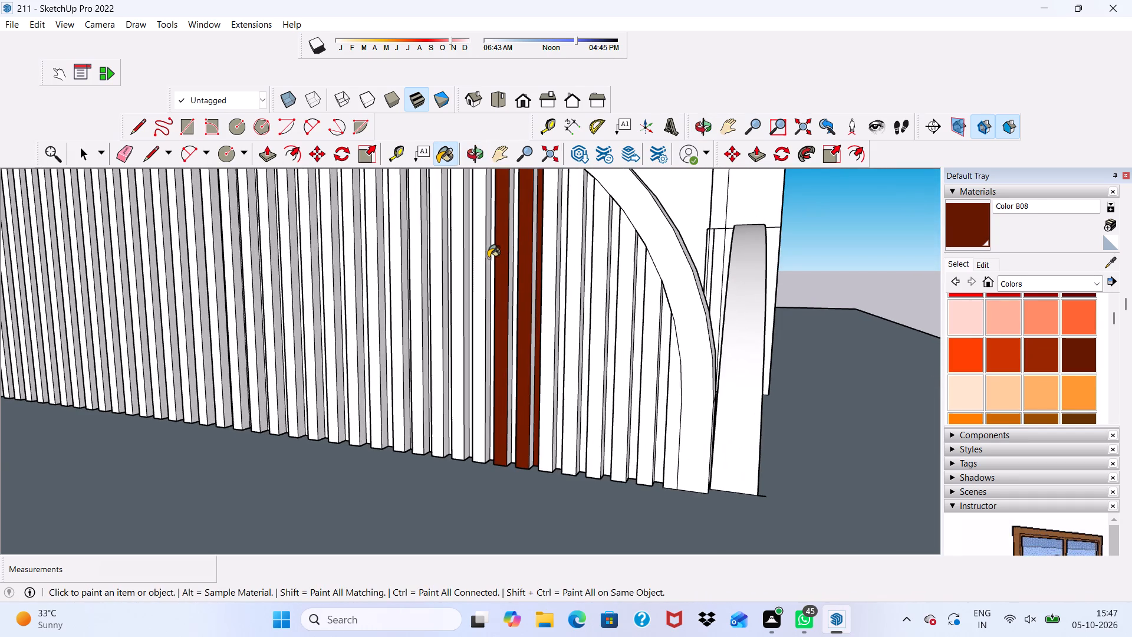
left_click(488, 258)
left_click(473, 251)
left_click(458, 228)
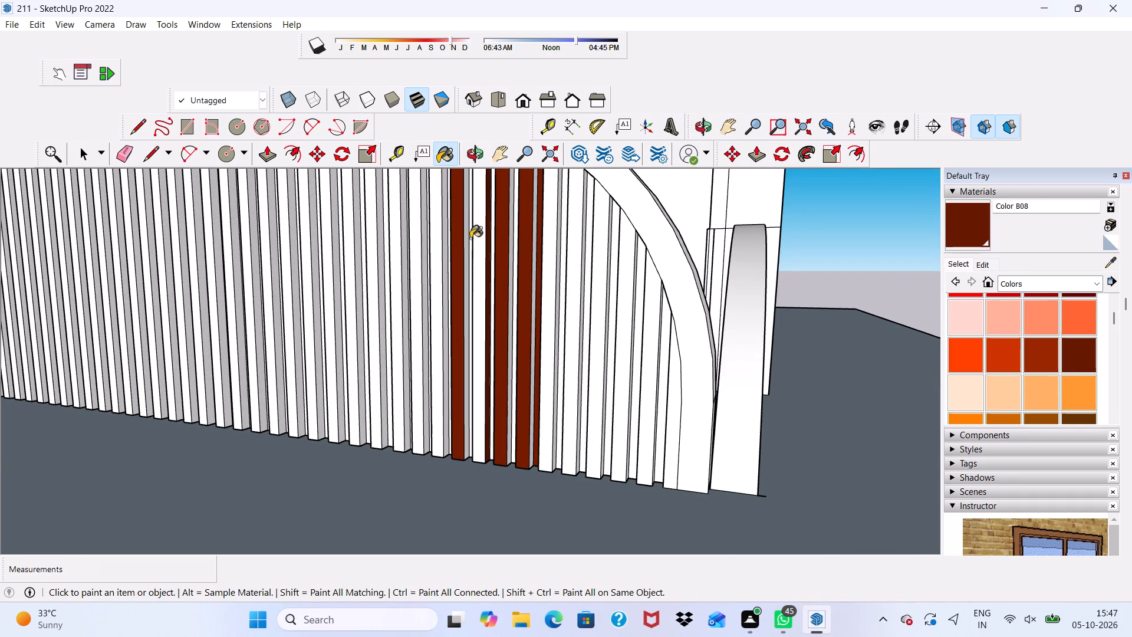
left_click(475, 239)
Paint the first three raised strips at the opposite end of the arched wall, beside the pillar, with Color B08.
scroll(491, 260, "down", 4)
scroll(491, 260, "up", 1)
scroll(491, 260, "down", 11)
scroll(223, 240, "up", 4)
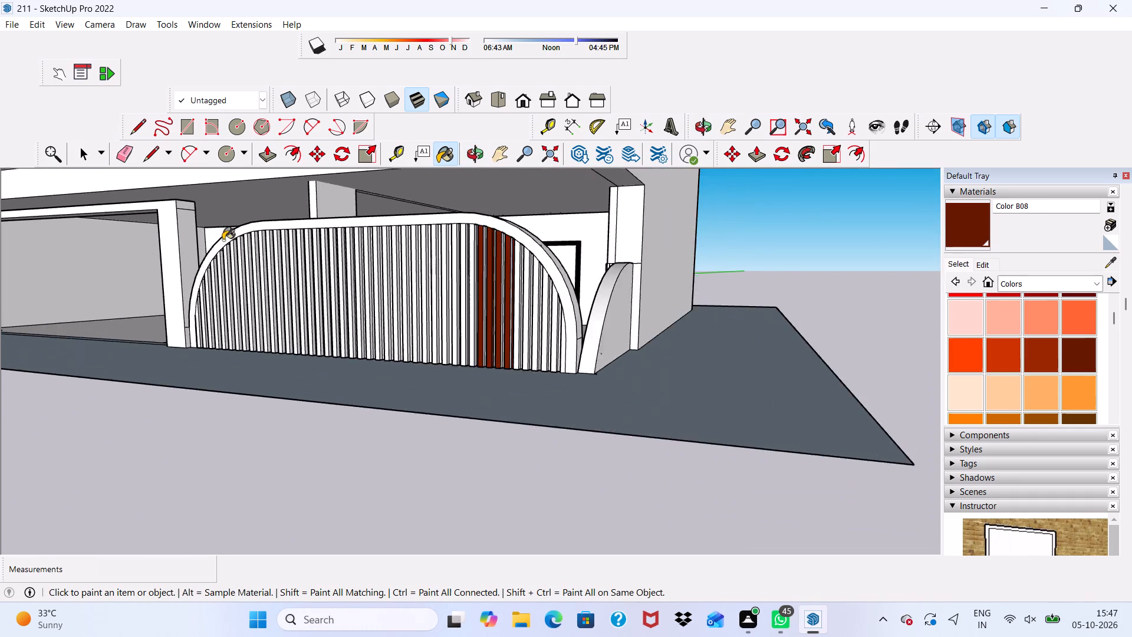
scroll(223, 240, "up", 4)
middle_click_drag(207, 274, 319, 266)
scroll(155, 298, "up", 1)
scroll(155, 298, "down", 1)
scroll(155, 298, "up", 5)
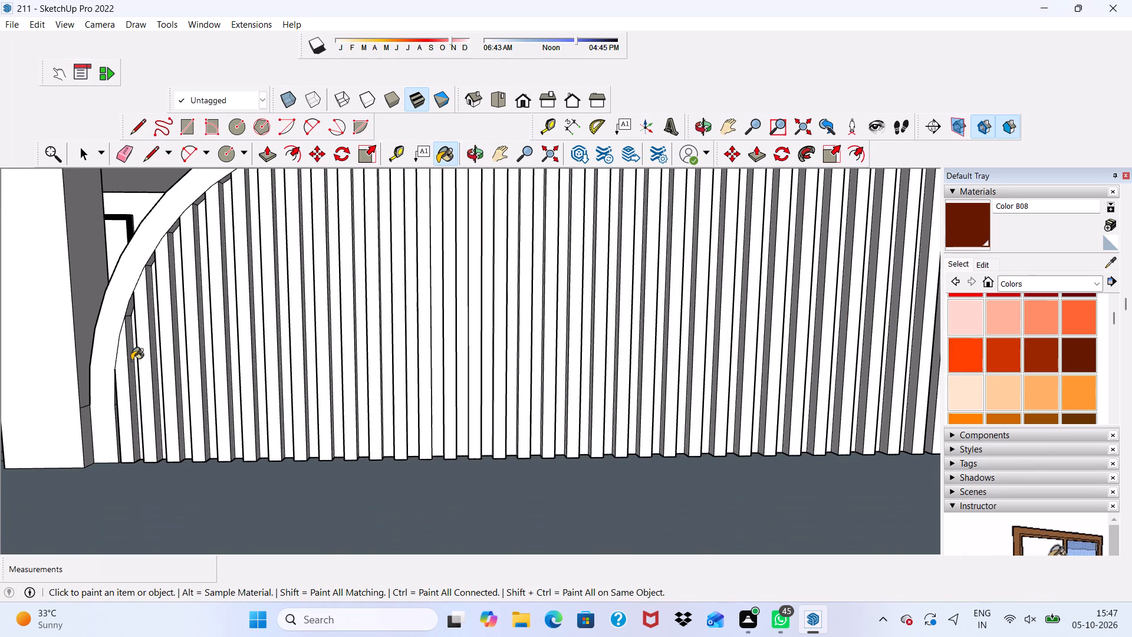
left_click(127, 370)
scroll(155, 356, "up", 1)
left_click(155, 355)
left_click(150, 356)
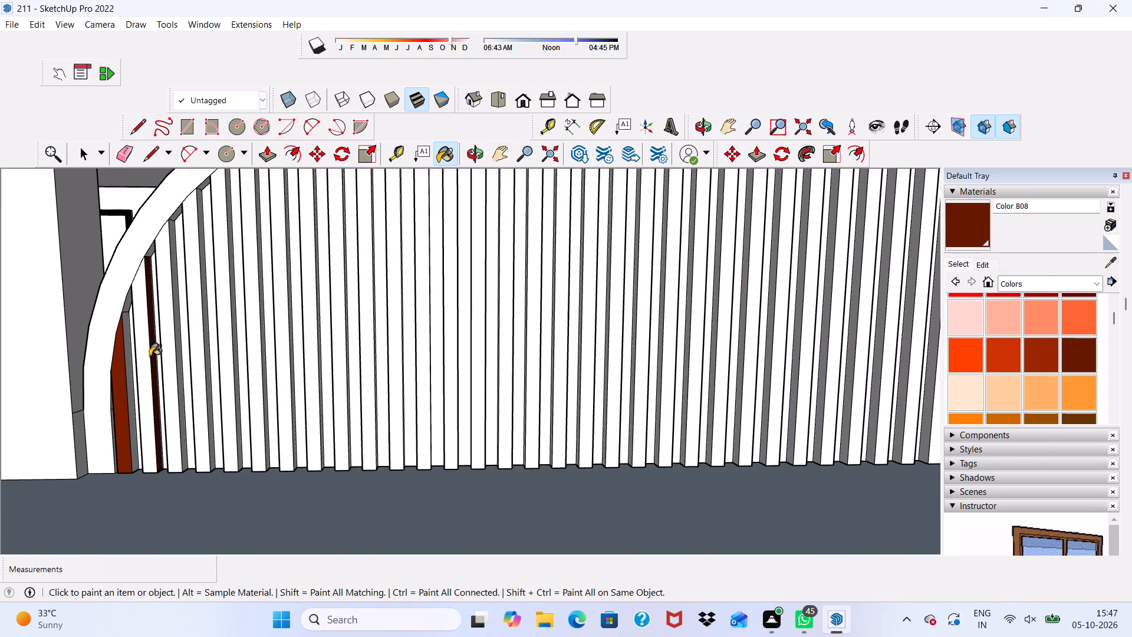
left_click(141, 359)
scroll(169, 342, "up", 1)
left_click(175, 337)
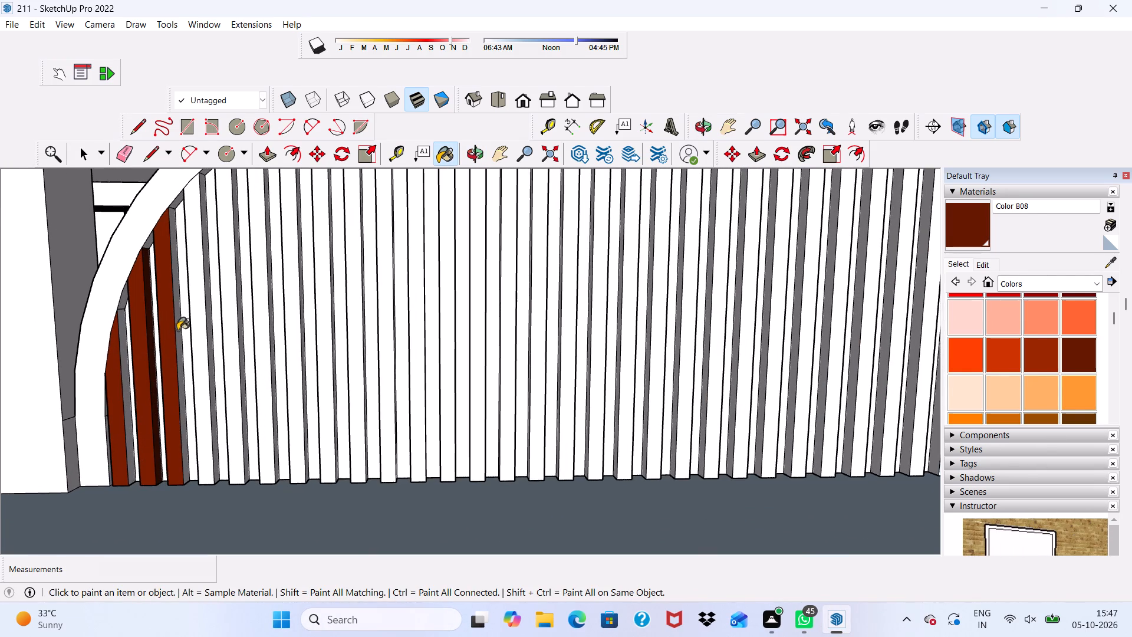
Continue Color B08 over the next raised strips, flat strips and side faces towards the middle of the arched wall.
left_click(190, 323)
left_click(184, 317)
scroll(184, 317, "up", 3)
left_click(193, 311)
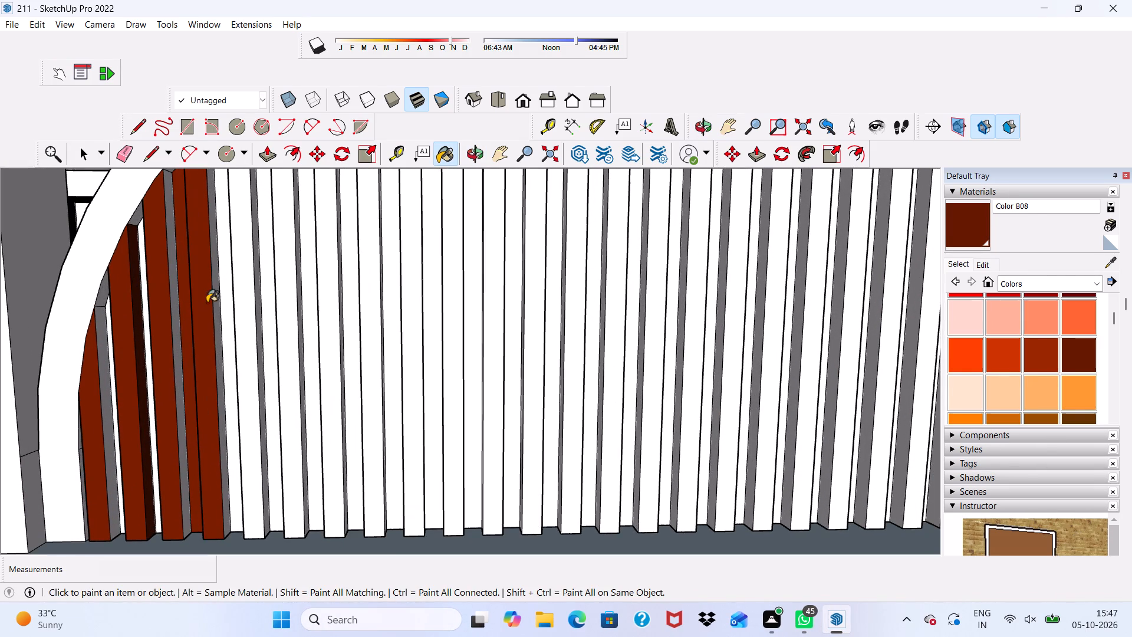
left_click(217, 297)
left_click(233, 287)
left_click(256, 290)
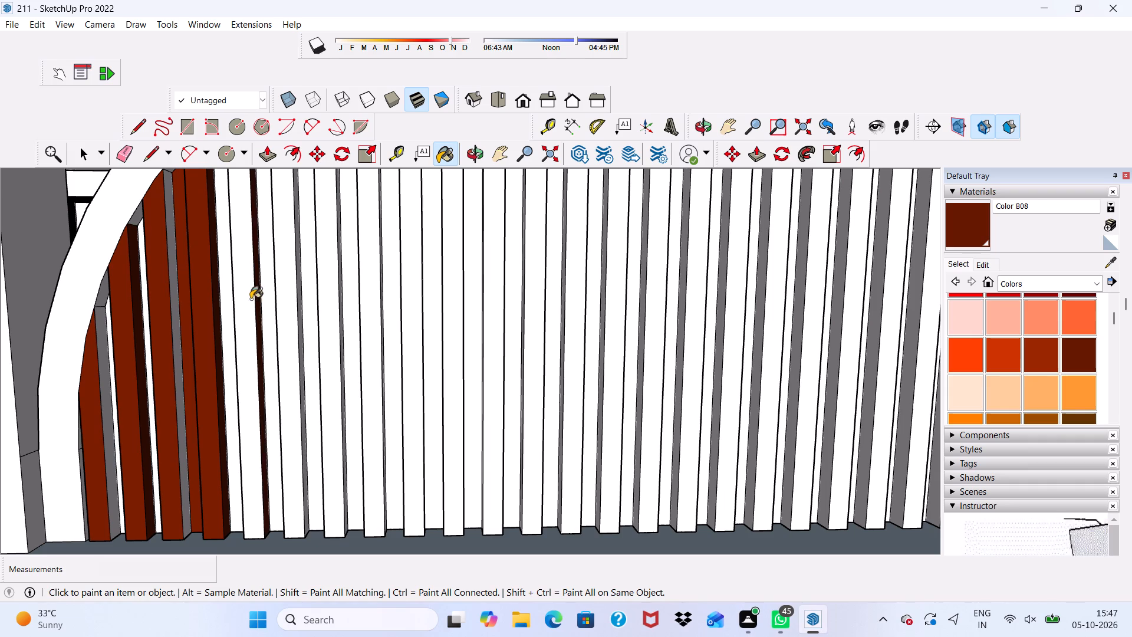
left_click(246, 300)
left_click(227, 311)
scroll(233, 312, "up", 3)
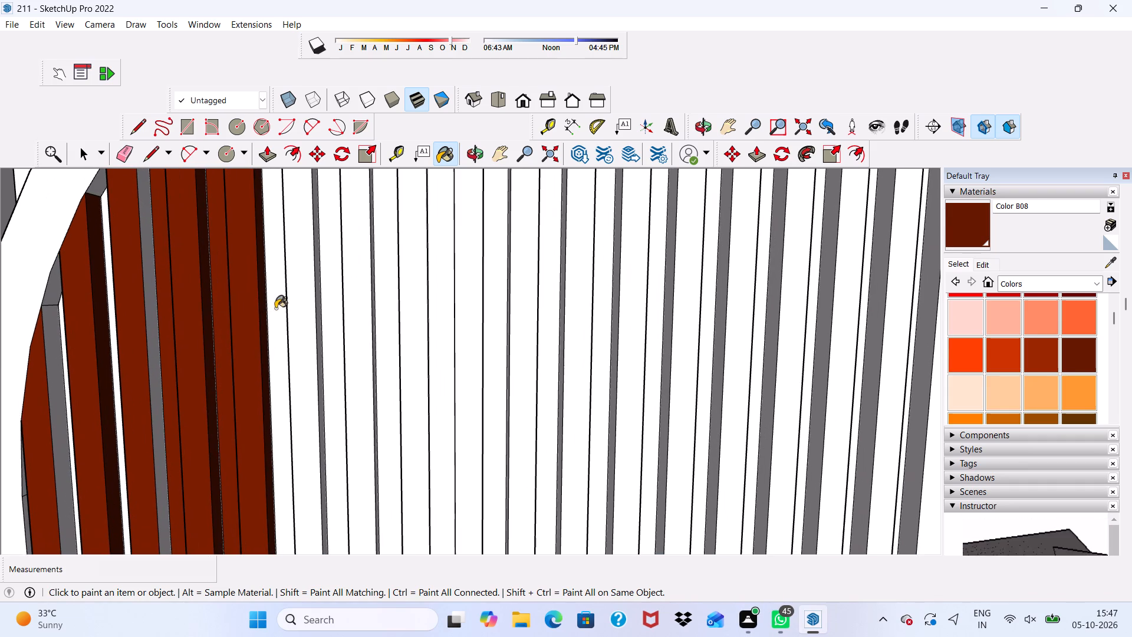
left_click(275, 308)
left_click(297, 303)
left_click(328, 291)
left_click(315, 301)
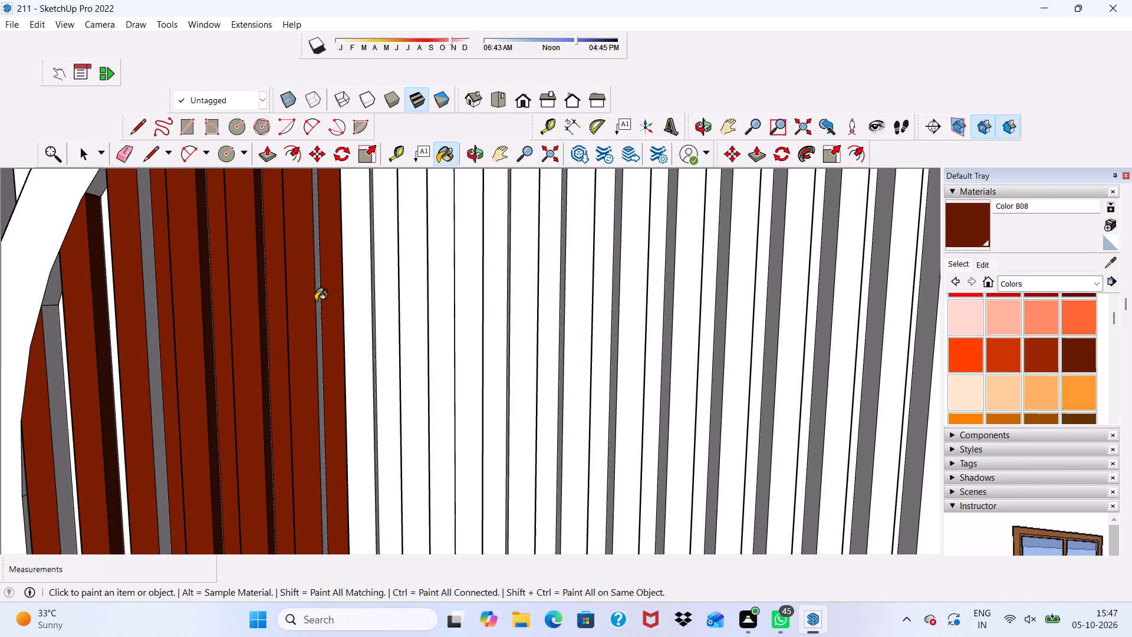
Paint the next run of raised and flat strips, with their side faces, in Color B08 towards the middle of the wall.
scroll(353, 291, "up", 3)
left_click(367, 285)
scroll(328, 302, "up", 3)
left_click(296, 303)
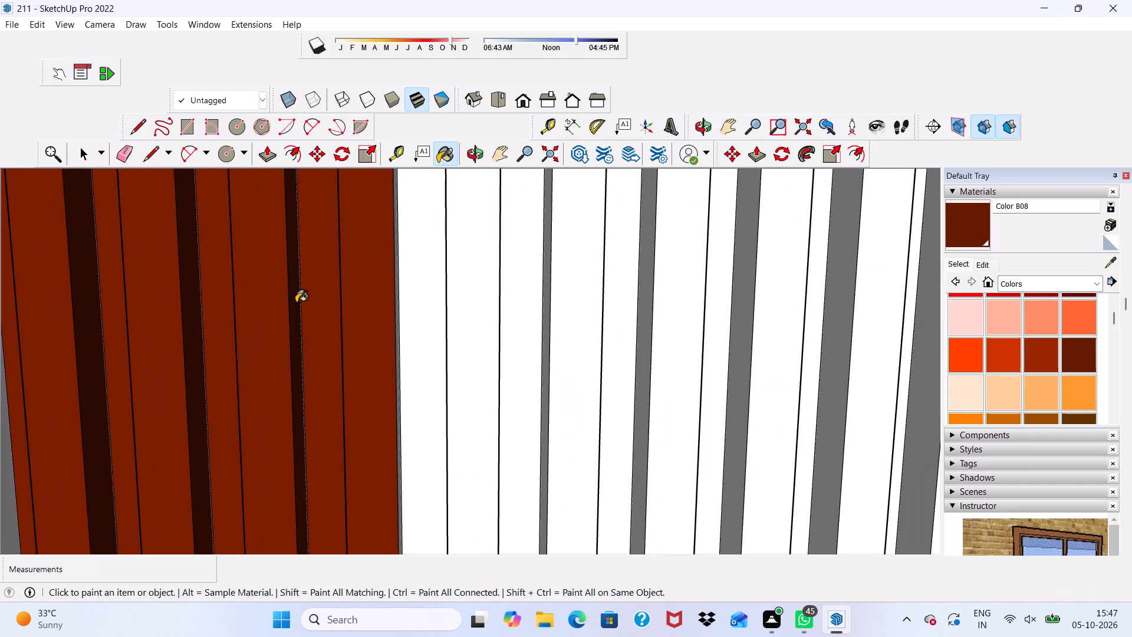
left_click(413, 298)
left_click(461, 297)
left_click(502, 294)
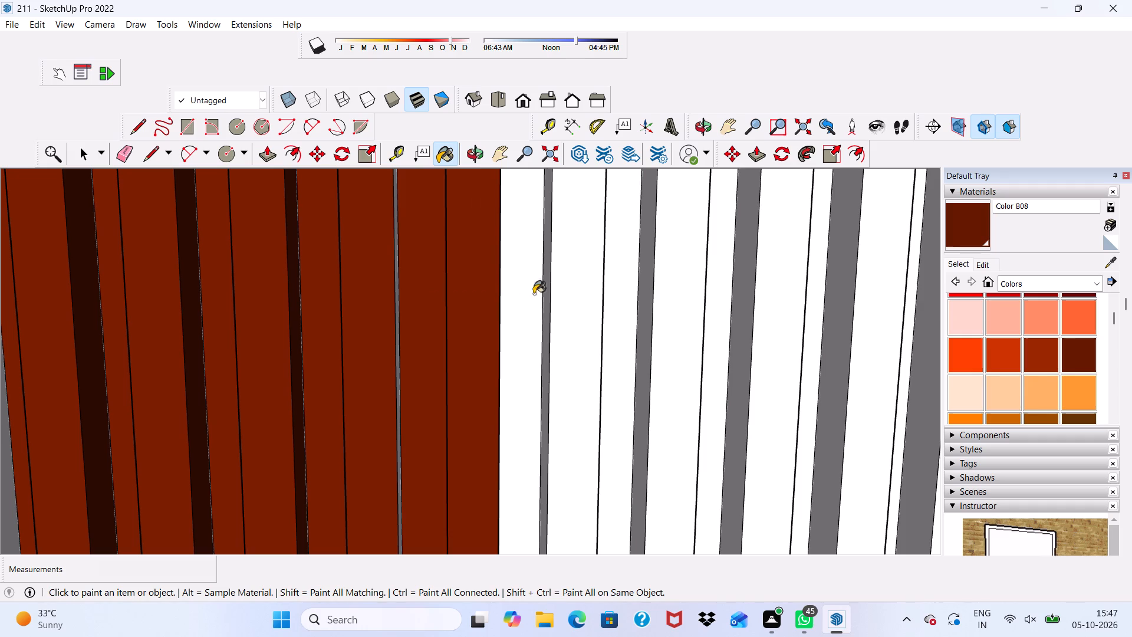
left_click_drag(548, 295, 555, 301)
left_click(602, 292)
left_click(628, 293)
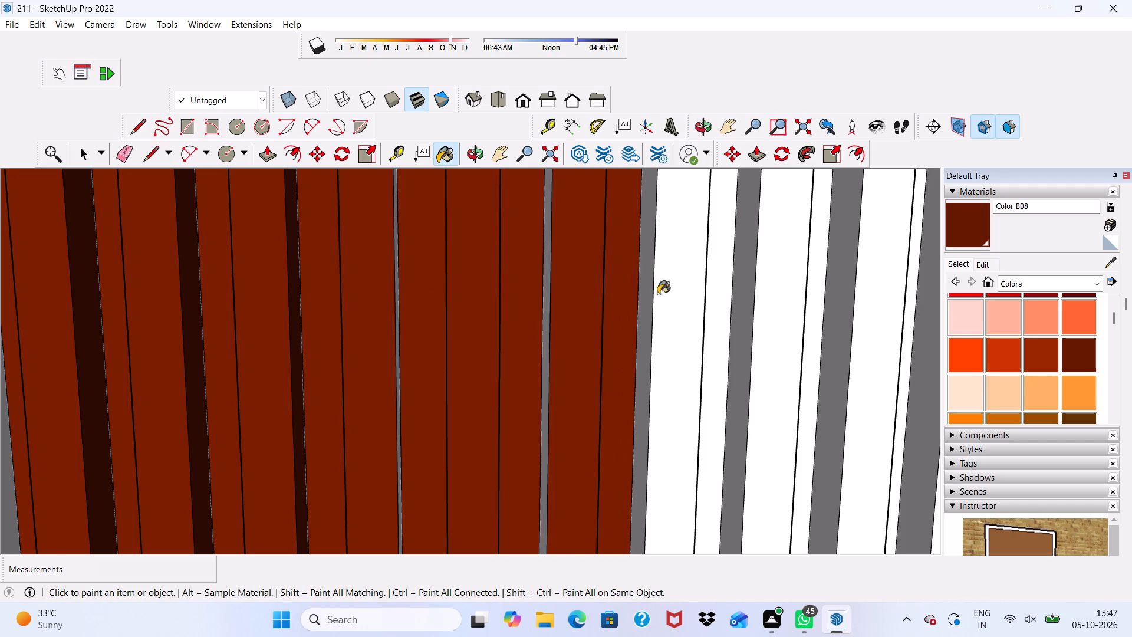
left_click(663, 294)
left_click(732, 276)
left_click(649, 319)
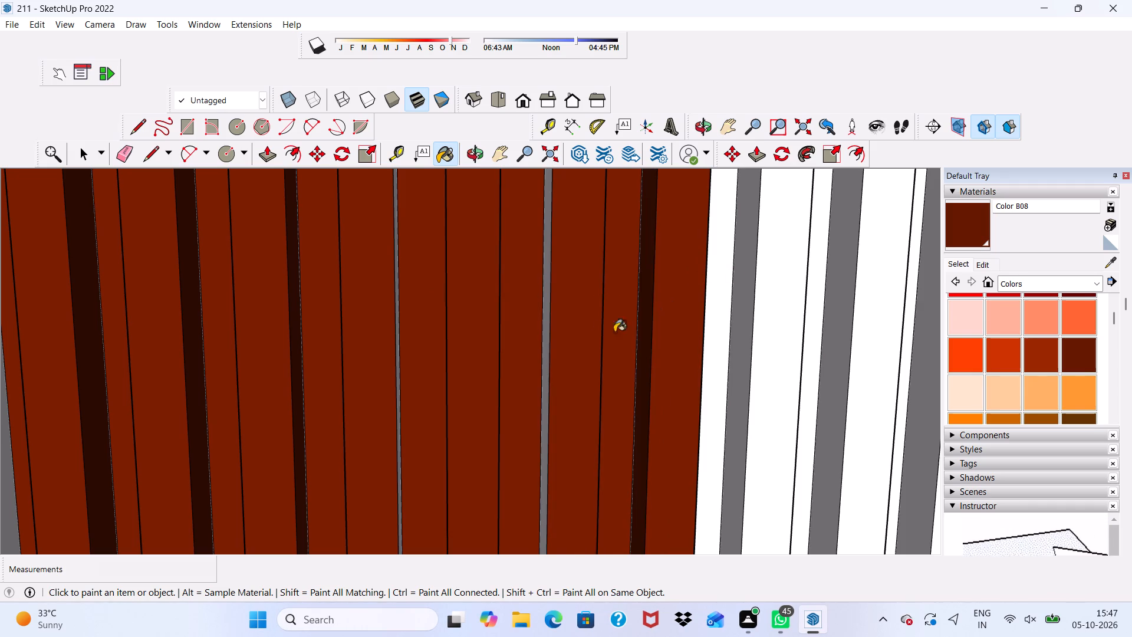
Paint the missed narrow side faces between the already coloured strips with Color B08.
left_click_drag(551, 342, 542, 346)
left_click(542, 347)
left_click(547, 342)
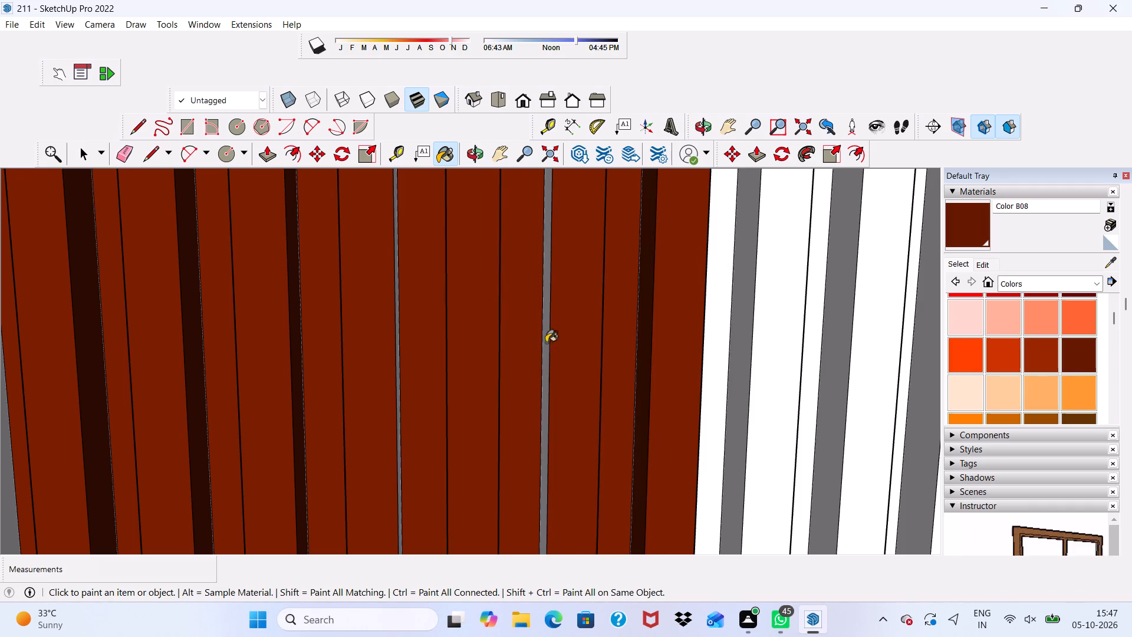
scroll(374, 301, "down", 3)
scroll(373, 304, "up", 2)
left_click(393, 301)
left_click(395, 300)
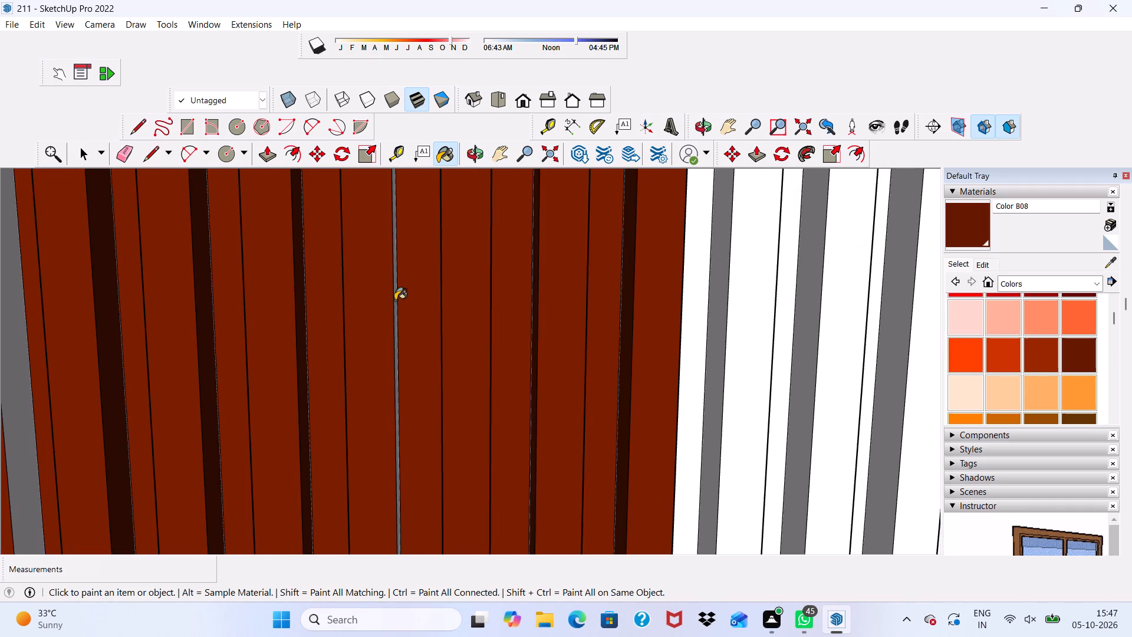
Extend Color B08 onto the next white strips and side faces bordering the coloured part of the arched wall.
scroll(300, 257, "down", 2)
scroll(304, 193, "up", 1)
scroll(289, 143, "down", 4)
scroll(200, 191, "up", 1)
scroll(203, 205, "down", 4)
scroll(416, 233, "up", 1)
scroll(416, 238, "down", 14)
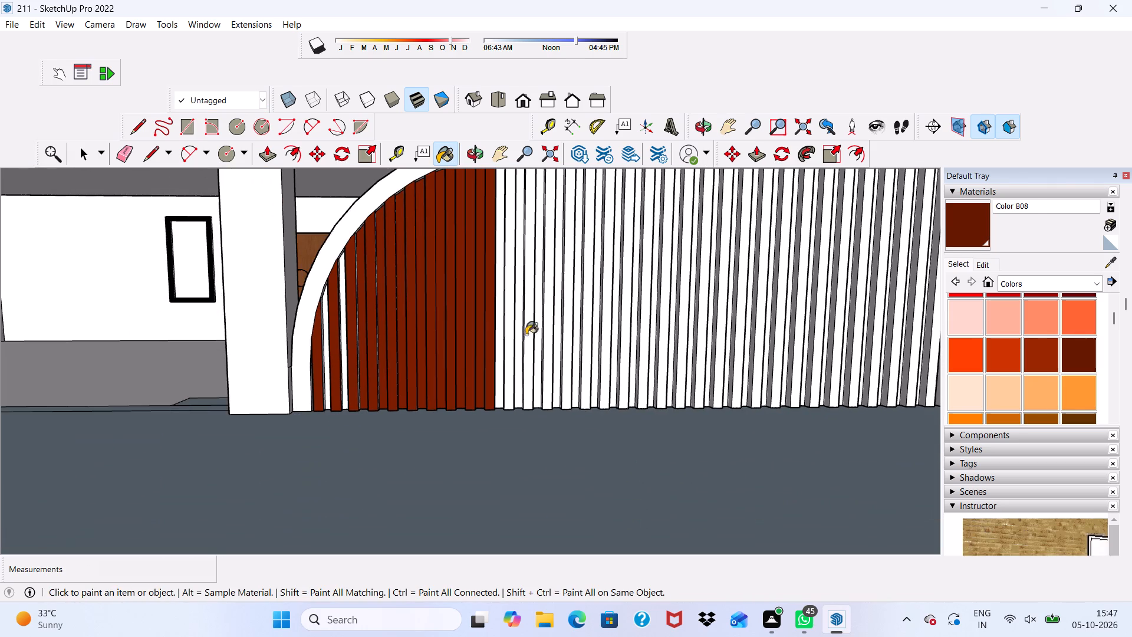
middle_click_drag(551, 269, 634, 288)
scroll(562, 253, "up", 6)
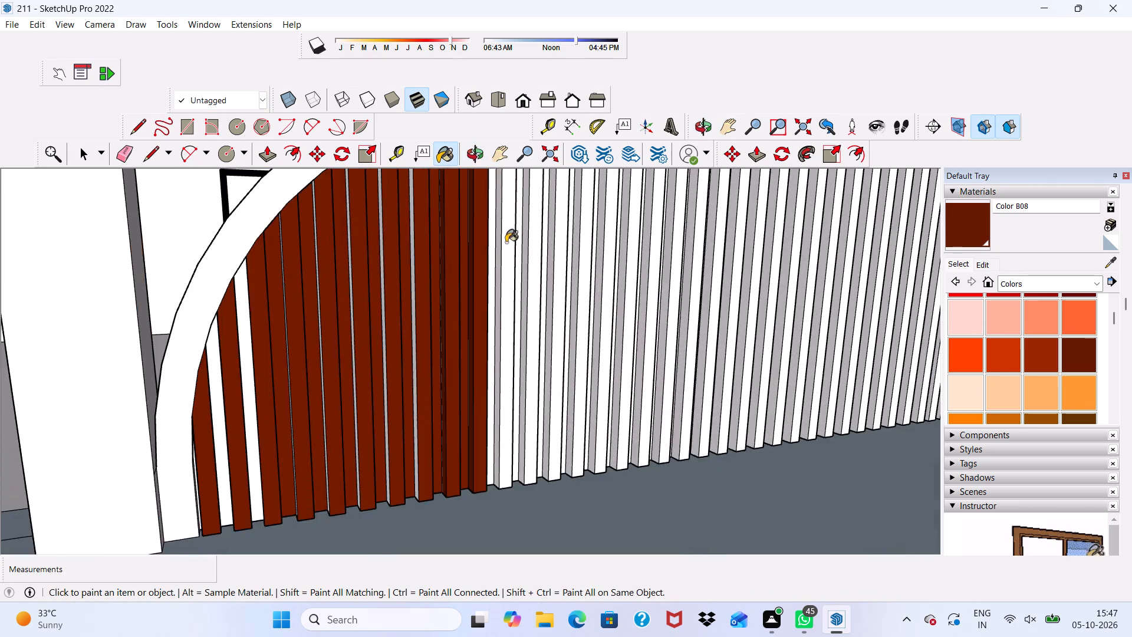
scroll(506, 242, "up", 3)
left_click(485, 241)
left_click_drag(485, 242, 501, 232)
left_click(505, 231)
left_click(493, 237)
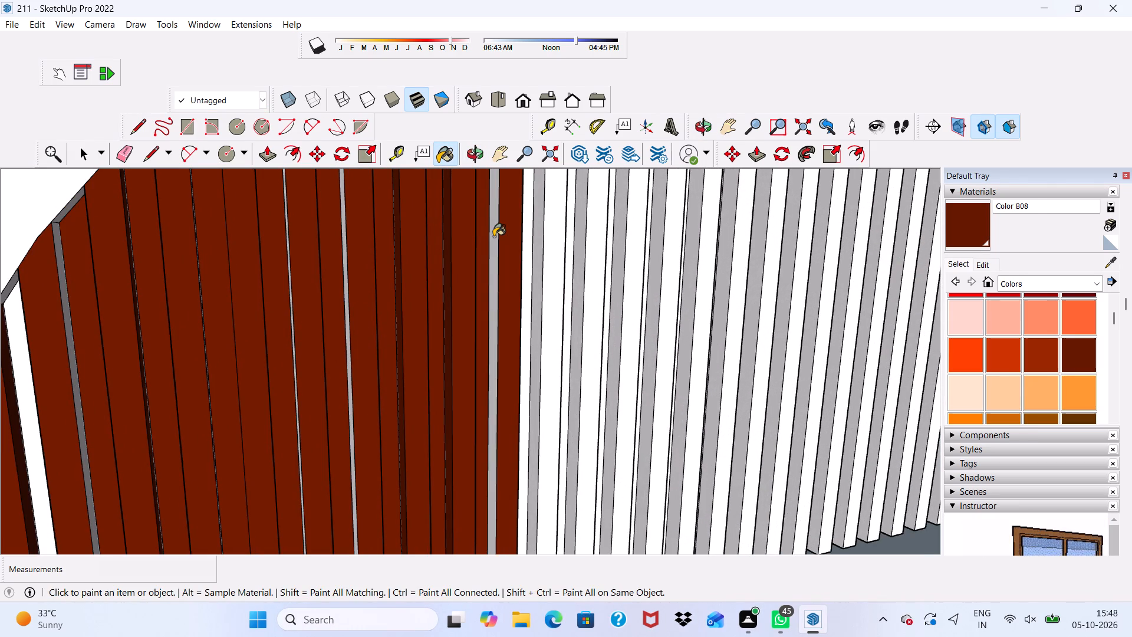
left_click(525, 225)
left_click(548, 223)
left_click_drag(570, 223, 569, 228)
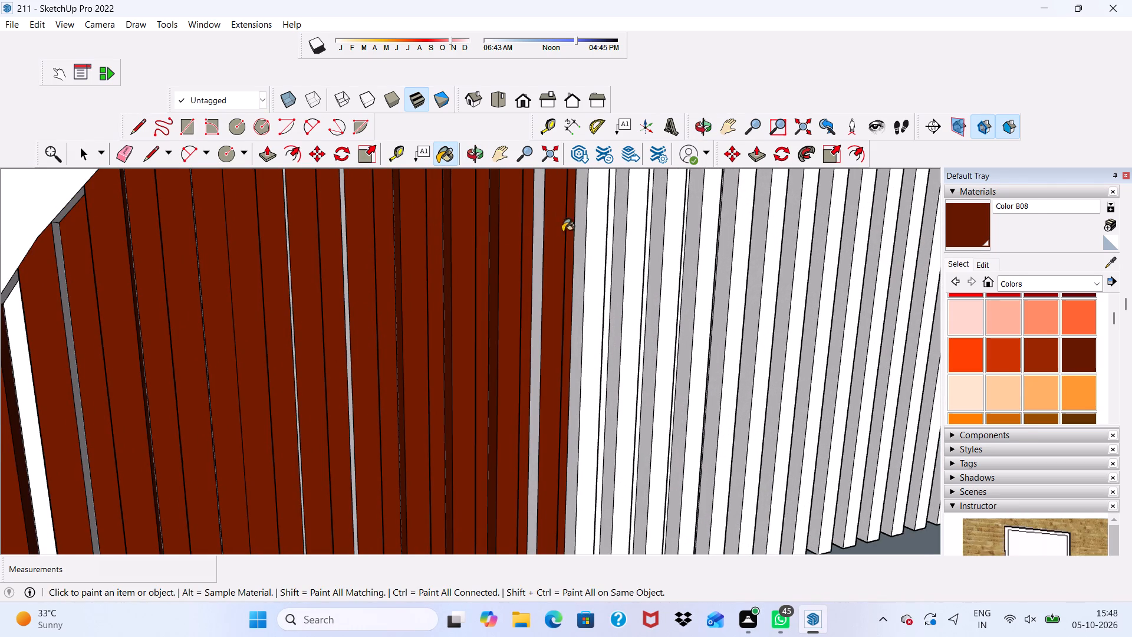
Paint the following raised strips, flat strips and exposed side faces towards the wall's middle with Color B08.
scroll(542, 237, "up", 1)
left_click(535, 238)
scroll(582, 242, "up", 1)
left_click(582, 242)
left_click_drag(594, 241, 600, 242)
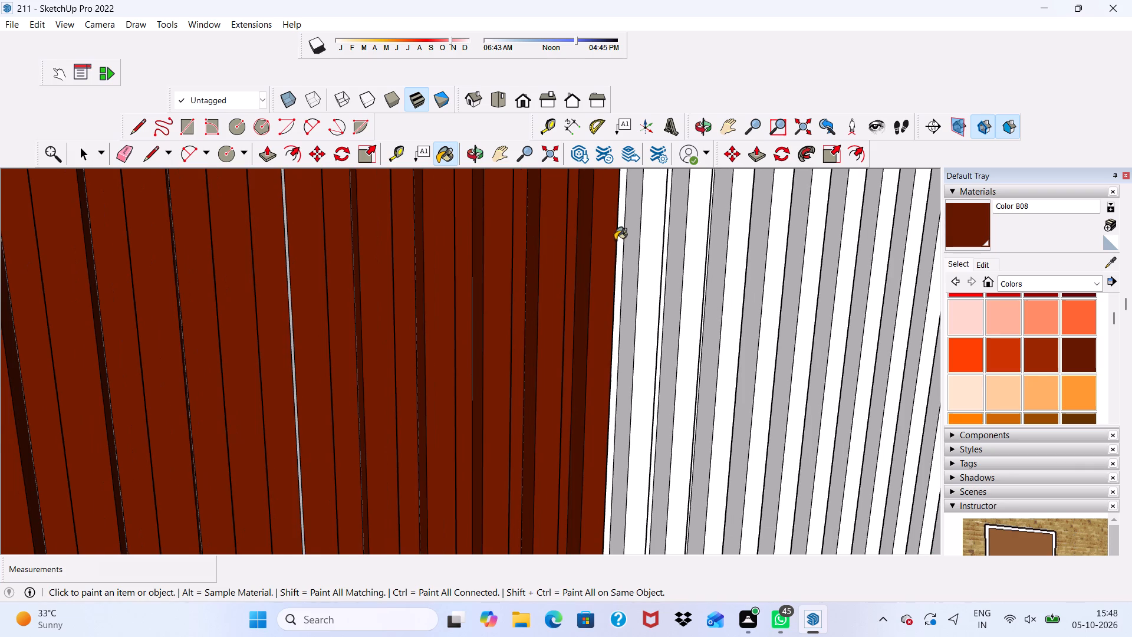
left_click(620, 240)
left_click_drag(629, 244, 623, 248)
left_click(625, 248)
left_click(620, 250)
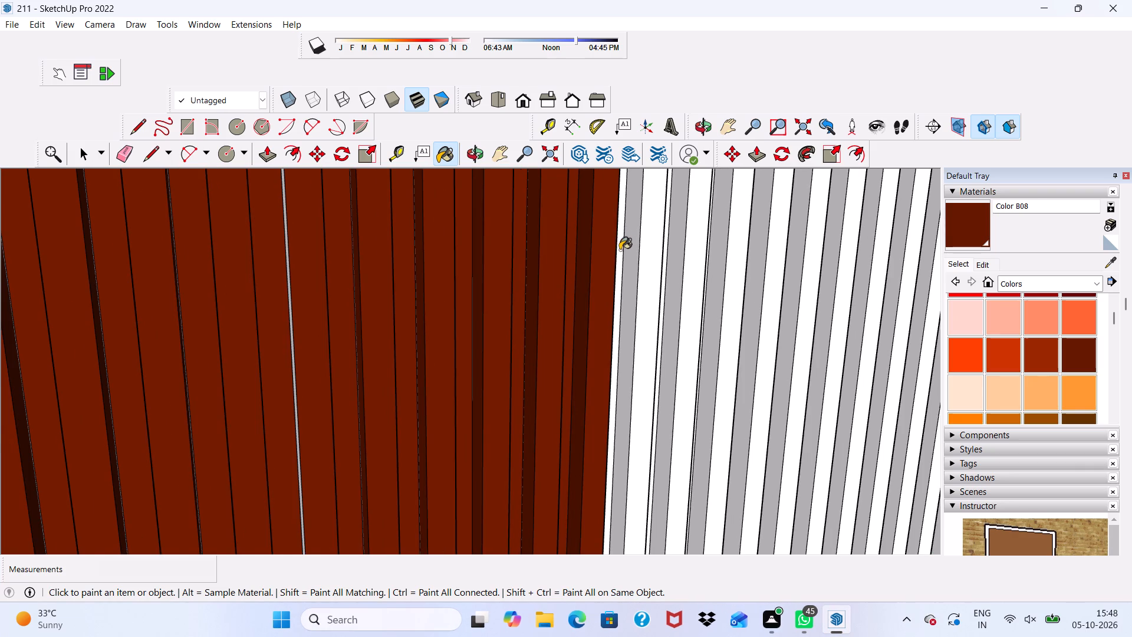
scroll(633, 256, "up", 3)
left_click(633, 255)
left_click(644, 250)
left_click_drag(666, 246, 679, 243)
left_click(679, 245)
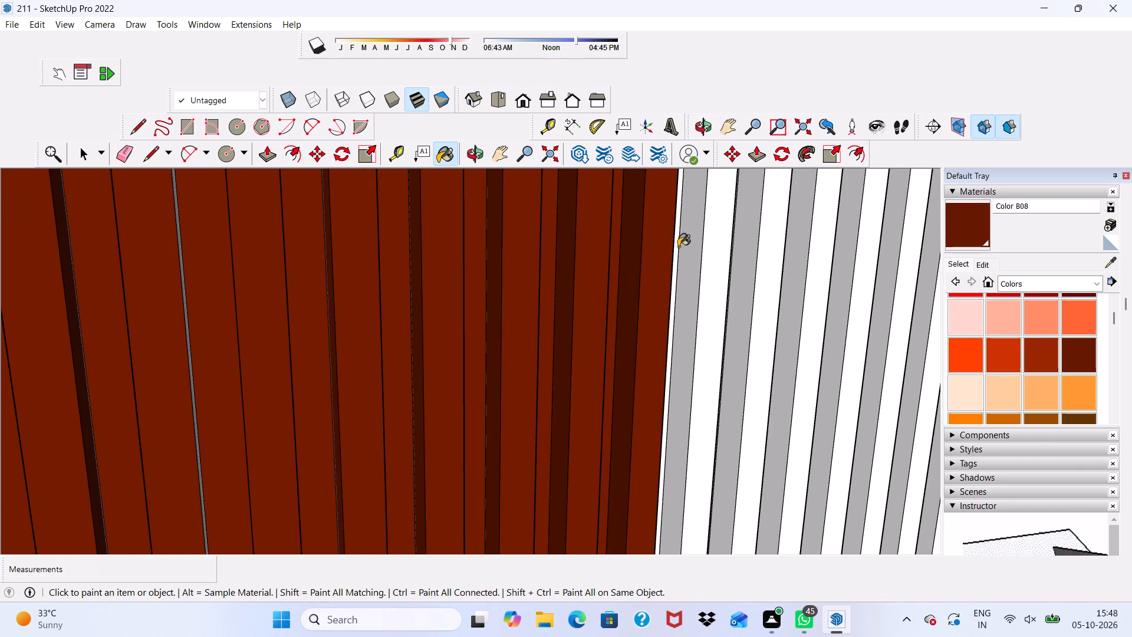
scroll(694, 238, "up", 3)
left_click(694, 238)
left_click(670, 250)
scroll(676, 249, "up", 2)
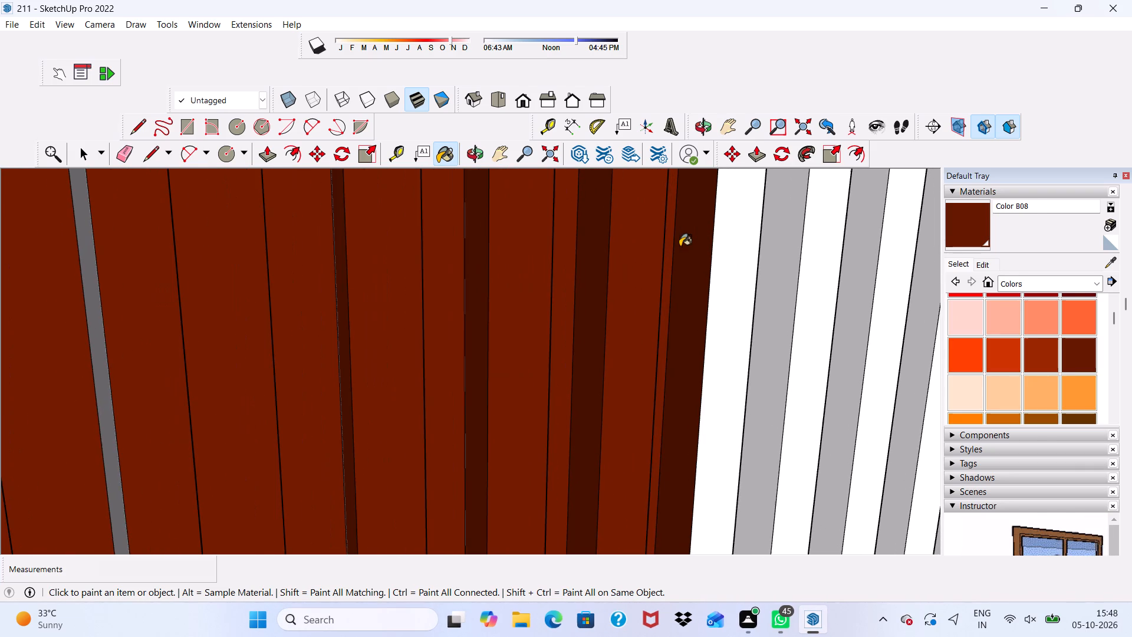
left_click(724, 223)
Examine the coloured part of the arched wall from the other side for unpainted side faces.
scroll(664, 235, "down", 5)
scroll(75, 30, "up", 1)
scroll(82, 28, "down", 2)
scroll(83, 28, "up", 1)
scroll(84, 28, "down", 1)
scroll(85, 29, "up", 1)
scroll(88, 37, "down", 4)
scroll(175, 199, "up", 1)
scroll(195, 212, "down", 7)
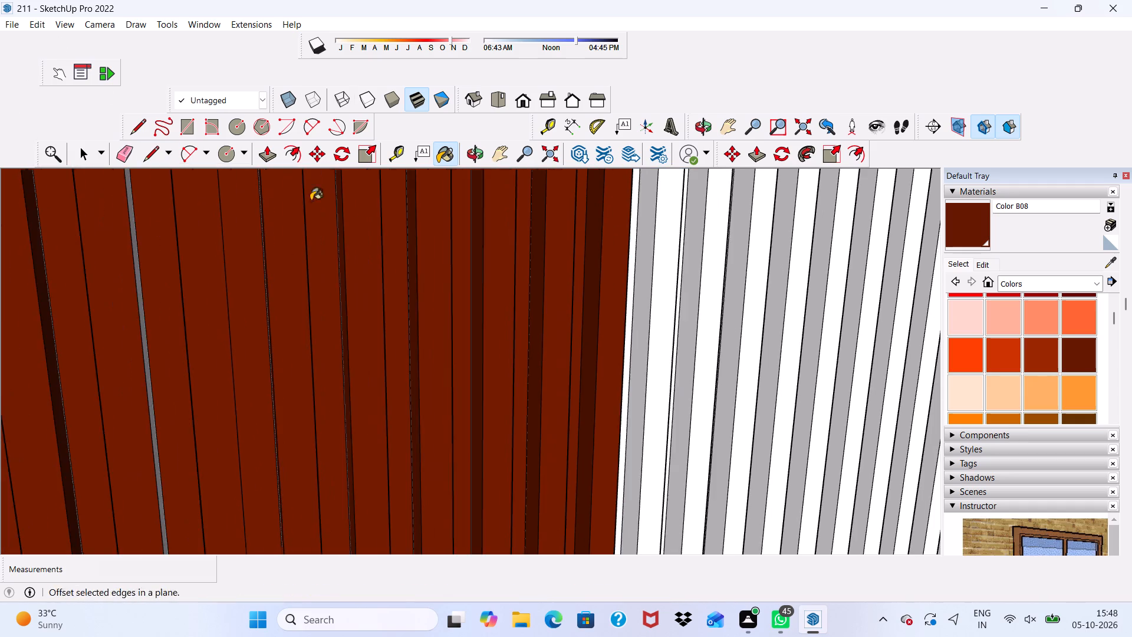
scroll(311, 201, "down", 7)
scroll(315, 215, "up", 1)
scroll(317, 221, "down", 8)
middle_click_drag(524, 237, 390, 241)
scroll(396, 239, "up", 5)
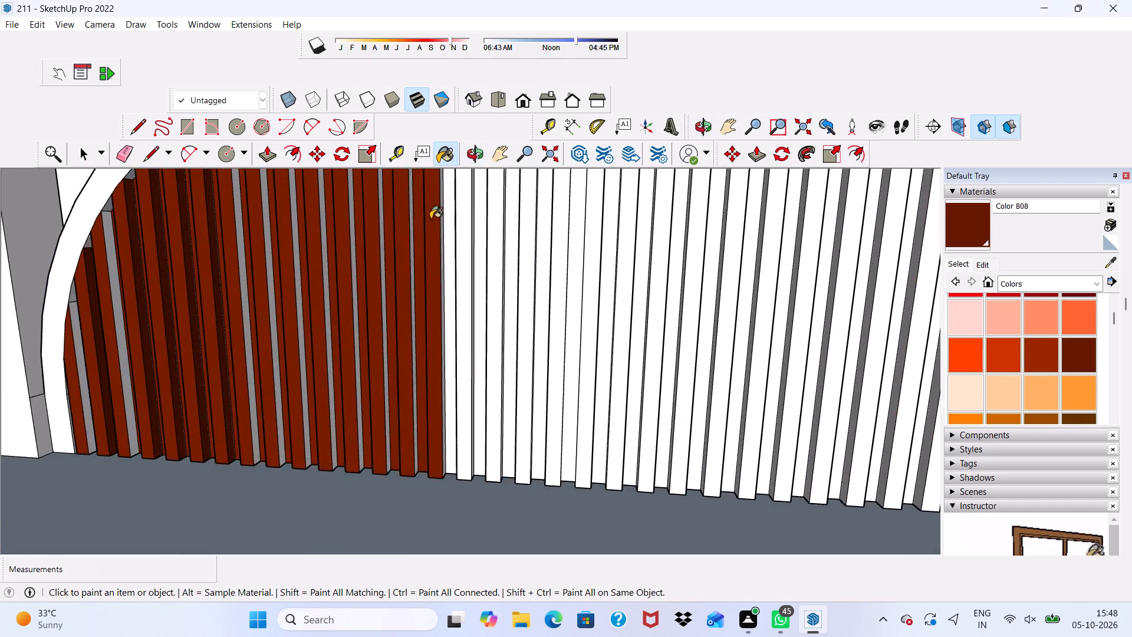
Paint the white raised and flat strips next to the coloured part, around the arched wall's middle, with Color B08.
scroll(430, 219, "up", 2)
left_click(448, 221)
scroll(461, 223, "up", 2)
left_click_drag(470, 218, 478, 216)
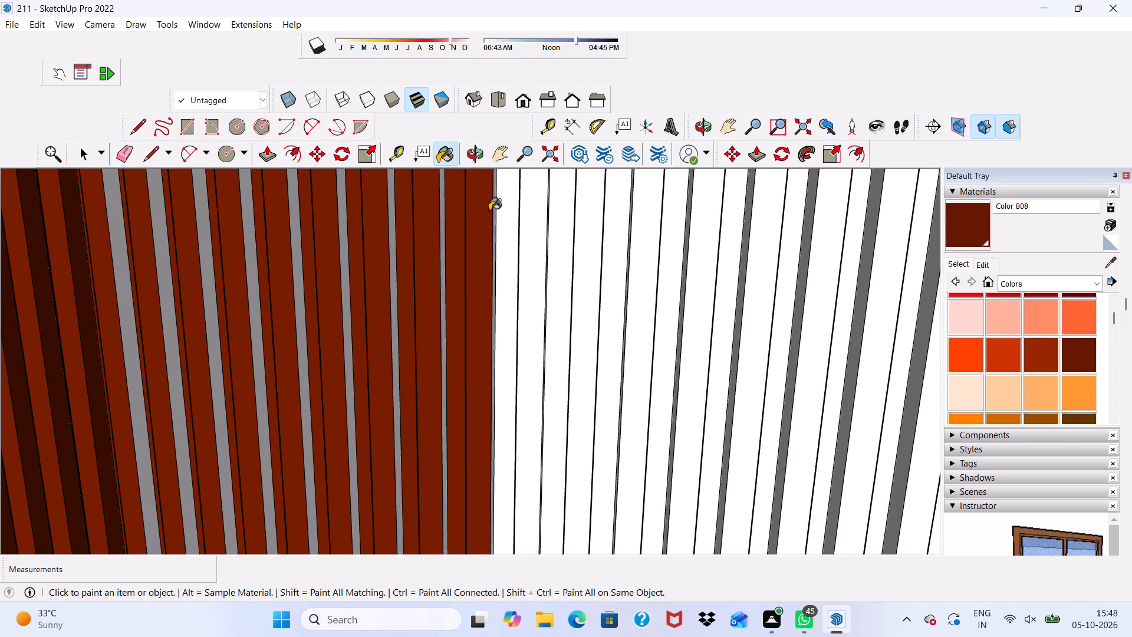
left_click(500, 205)
left_click_drag(520, 196, 528, 198)
left_click_drag(560, 210, 566, 214)
left_click(591, 215)
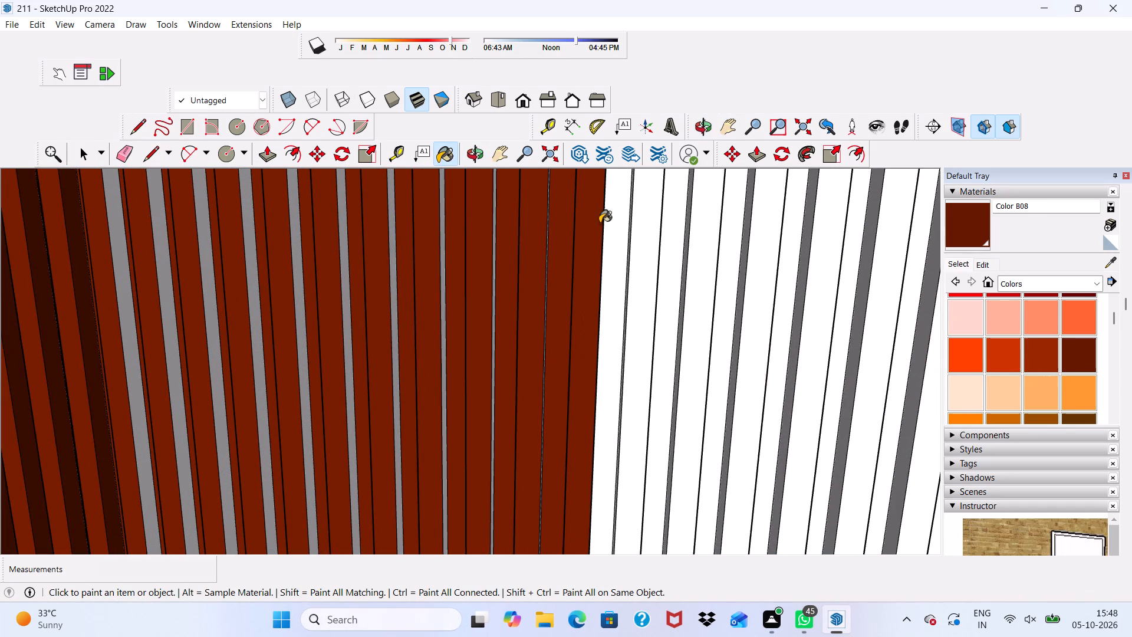
left_click(616, 225)
left_click(636, 229)
left_click(667, 229)
left_click_drag(690, 231, 705, 232)
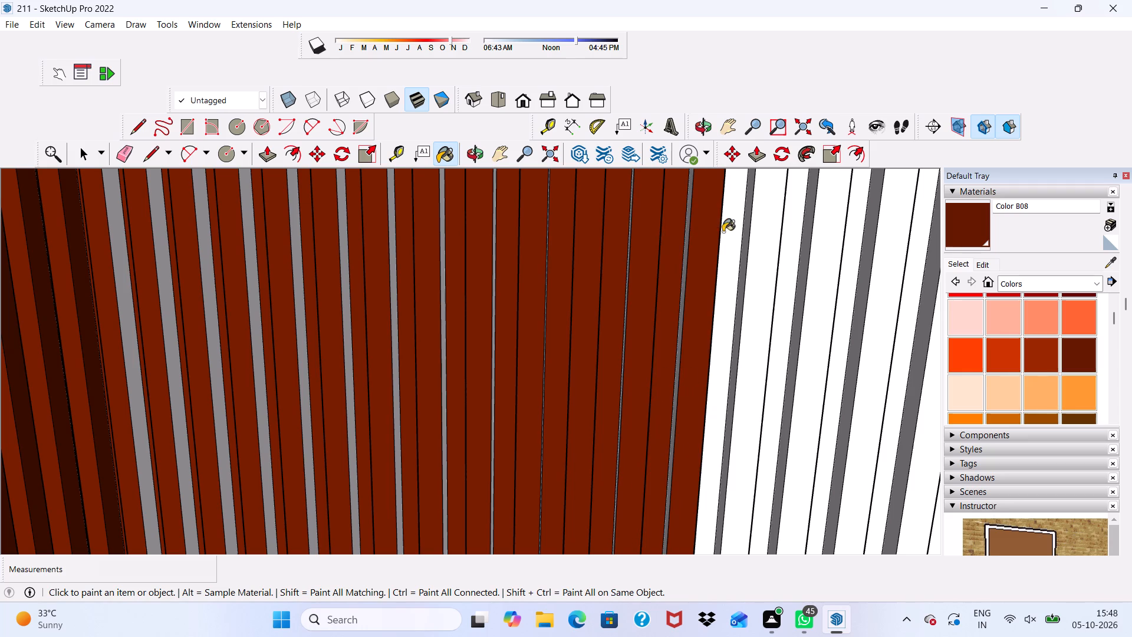
left_click_drag(724, 232, 746, 233)
left_click_drag(746, 239, 740, 243)
left_click(686, 257)
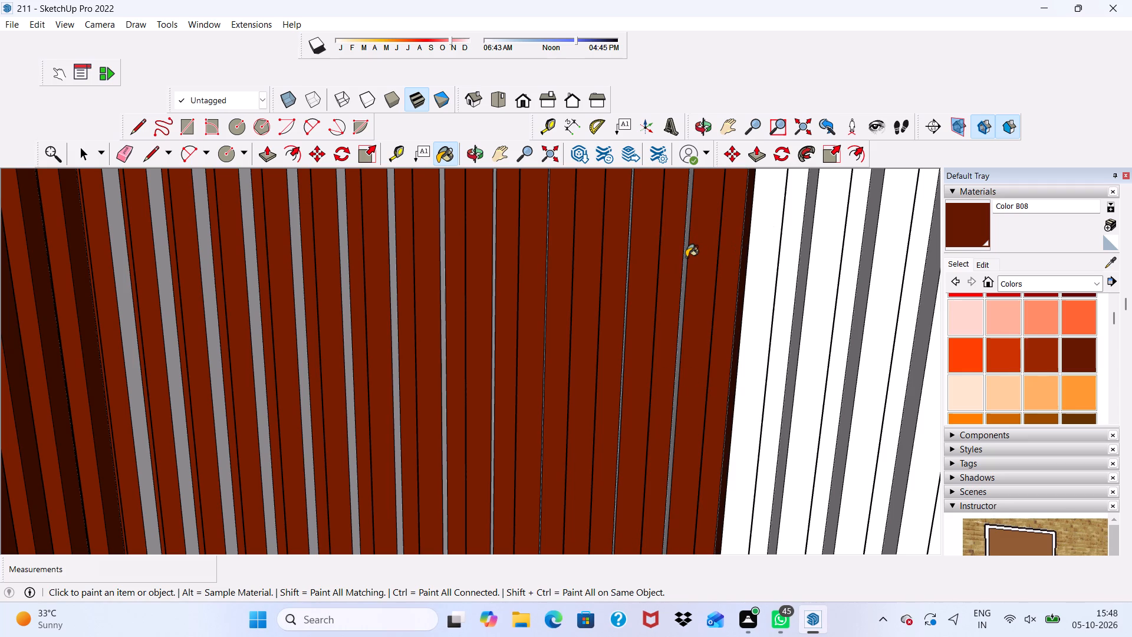
Extend Color B08 onto the first few white strips and the adjoining narrow side face past the coloured boundary.
scroll(624, 242, "down", 4)
scroll(238, 324, "down", 12)
scroll(380, 312, "up", 2)
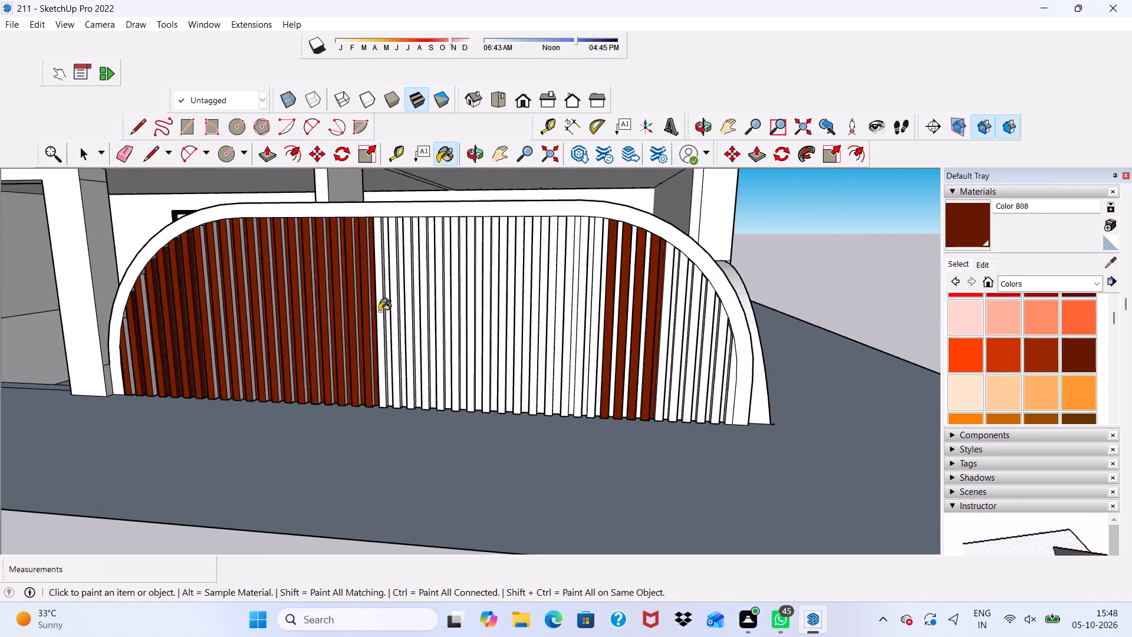
scroll(379, 311, "up", 5)
left_click(379, 253)
left_click(386, 249)
left_click(396, 243)
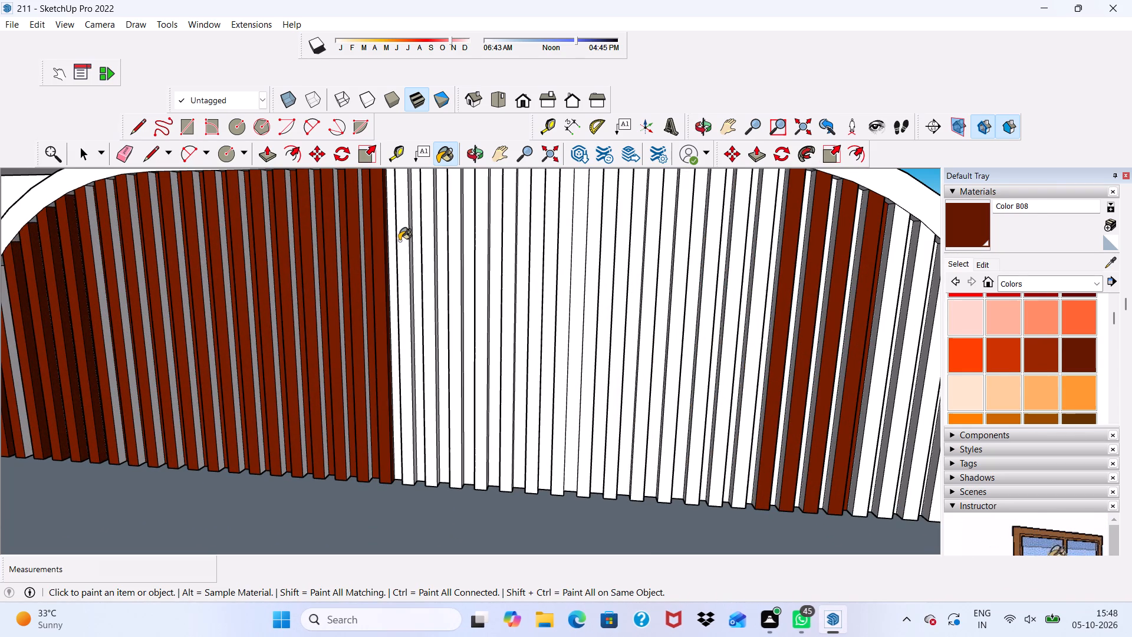
left_click(386, 249)
scroll(397, 242, "up", 1)
left_click(397, 242)
left_click(391, 242)
Paint the following white raised strips, flat strips and narrow side faces beyond the wall's middle with Color B08.
scroll(388, 248, "up", 3)
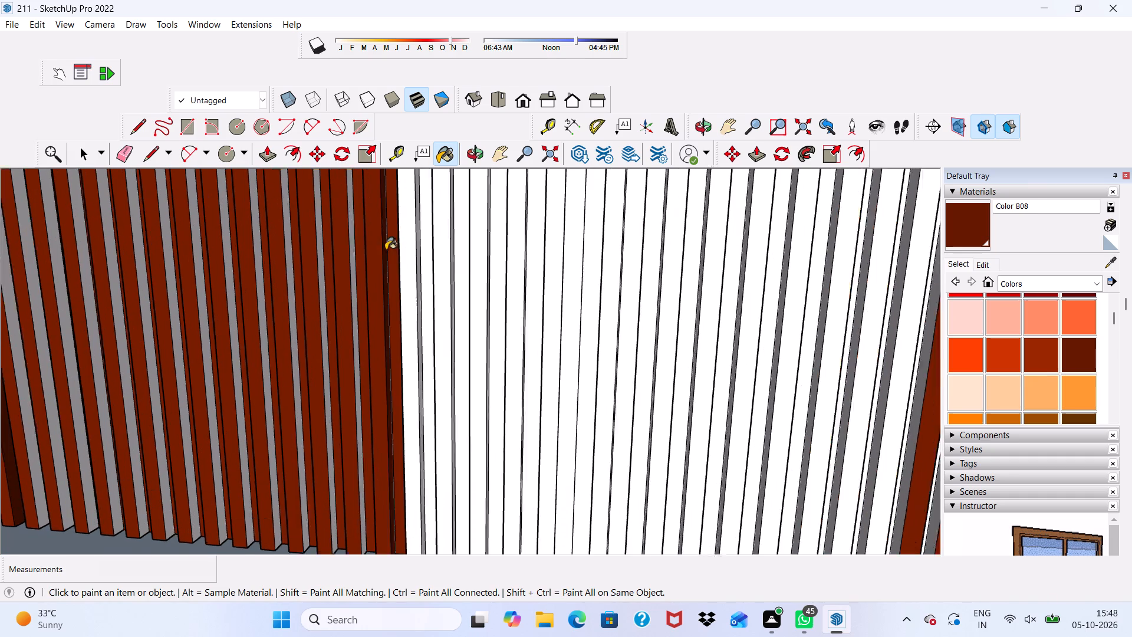
scroll(386, 250, "up", 1)
left_click(412, 243)
left_click(427, 241)
left_click(447, 231)
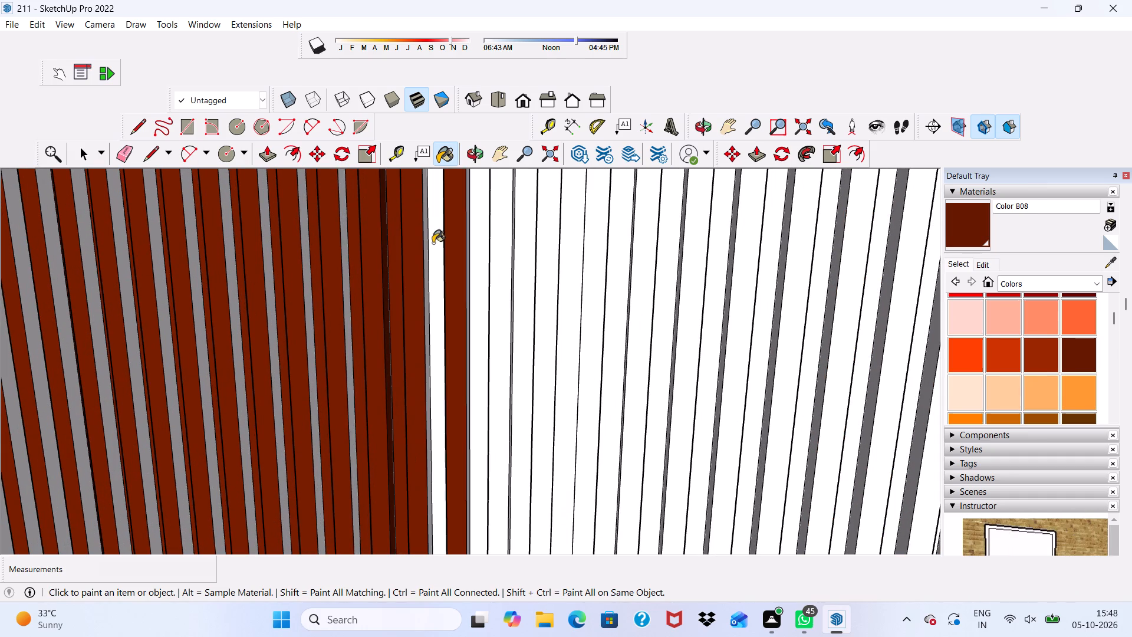
left_click(433, 243)
left_click(472, 231)
left_click_drag(488, 230, 495, 230)
left_click_drag(505, 227, 511, 227)
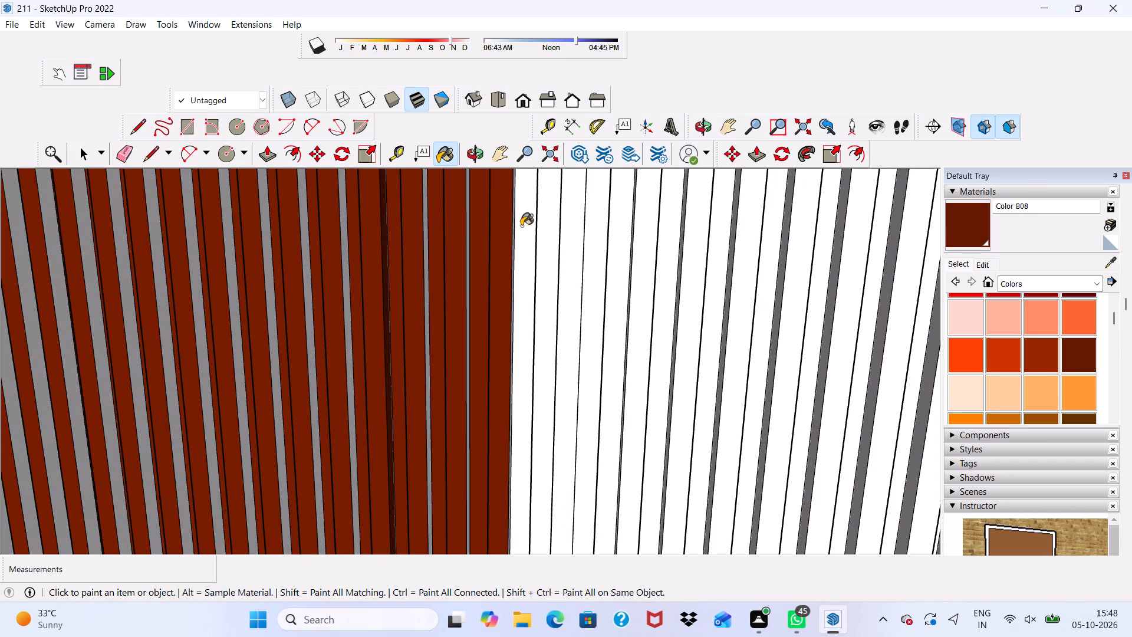
left_click(522, 226)
left_click_drag(529, 225, 539, 224)
left_click(547, 221)
left_click(569, 218)
left_click(588, 218)
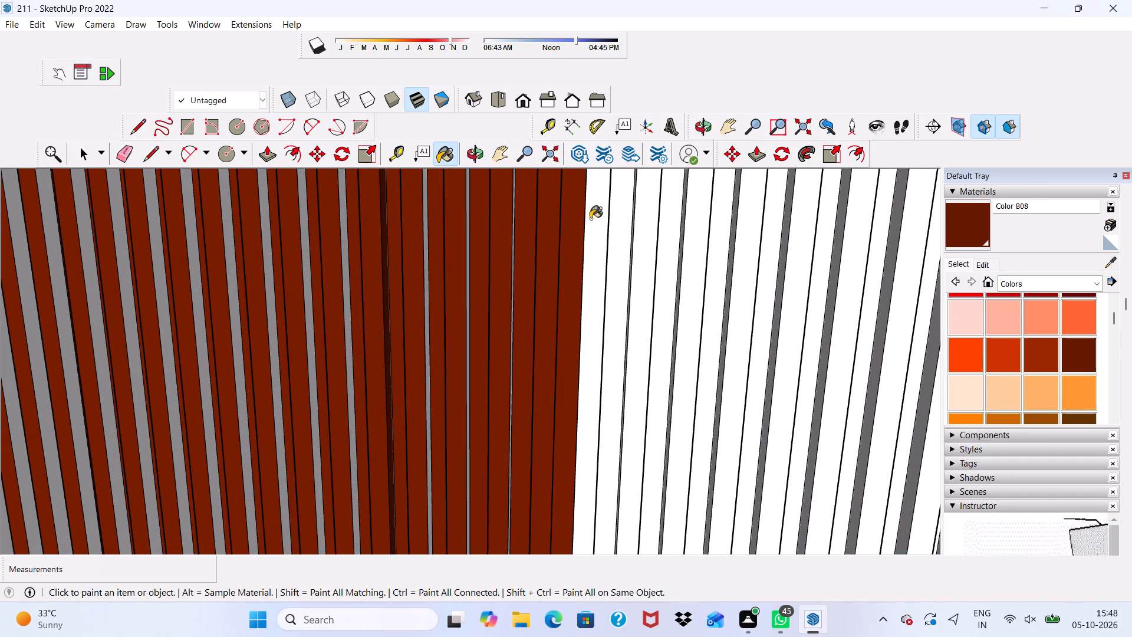
Continue Color B08 across the next white raised and flat strips towards the separate group of already coloured strips.
left_click_drag(603, 214, 614, 218)
left_click_drag(633, 215, 644, 217)
left_click(662, 215)
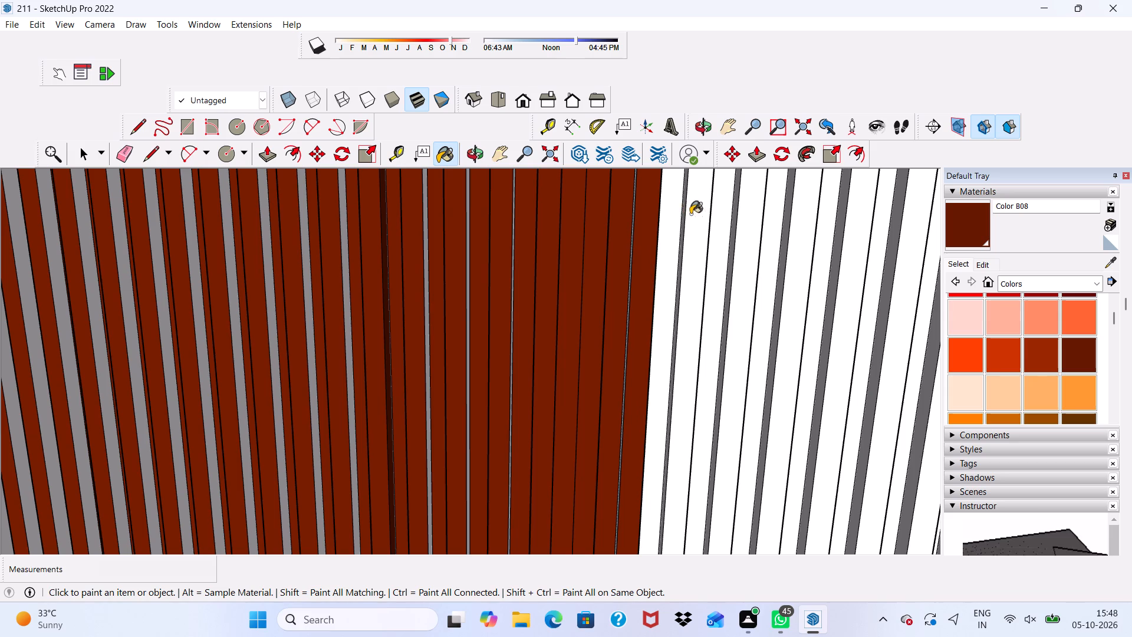
left_click(705, 216)
left_click(723, 216)
left_click_drag(743, 214, 749, 217)
left_click_drag(763, 215, 770, 218)
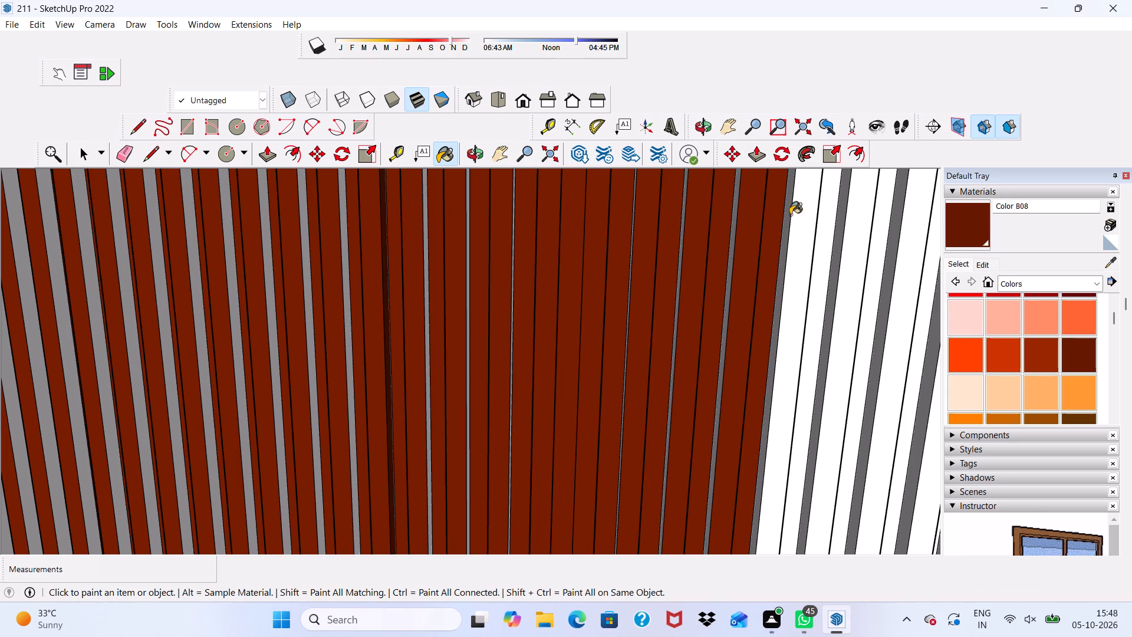
left_click_drag(795, 215, 811, 218)
left_click_drag(827, 219, 835, 221)
left_click(854, 219)
Paint the skipped white strip between coloured strips, plus the white strips and side faces just past it, with Color B08.
scroll(587, 227, "down", 3)
scroll(556, 241, "up", 1)
scroll(553, 243, "down", 4)
scroll(61, 280, "up", 1)
scroll(60, 280, "down", 4)
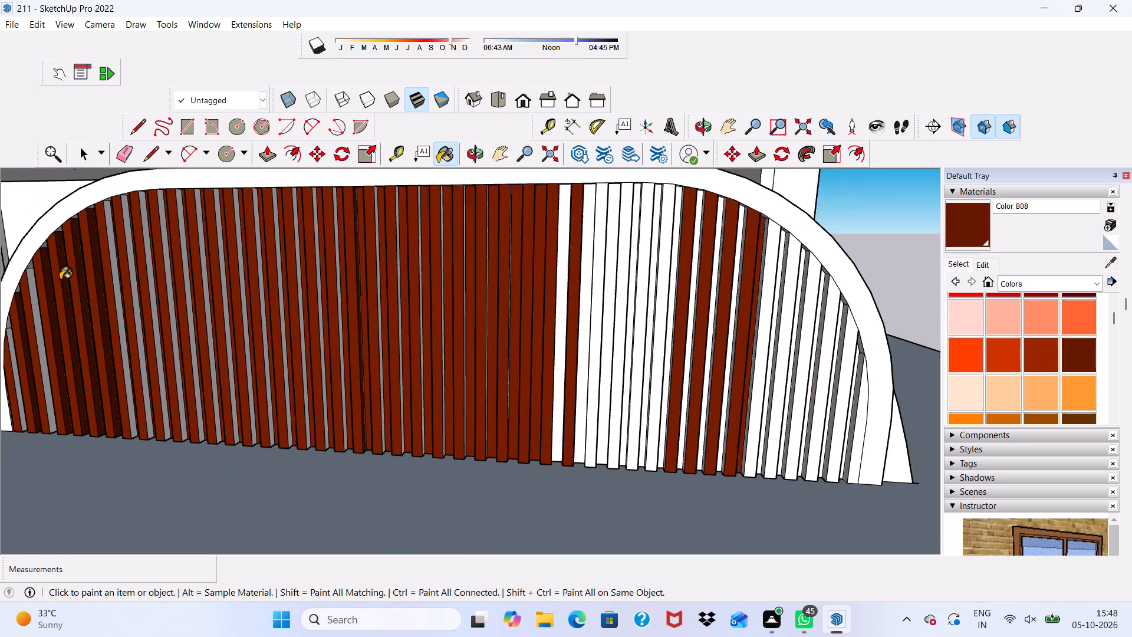
scroll(60, 279, "up", 1)
scroll(61, 278, "down", 5)
scroll(470, 299, "up", 8)
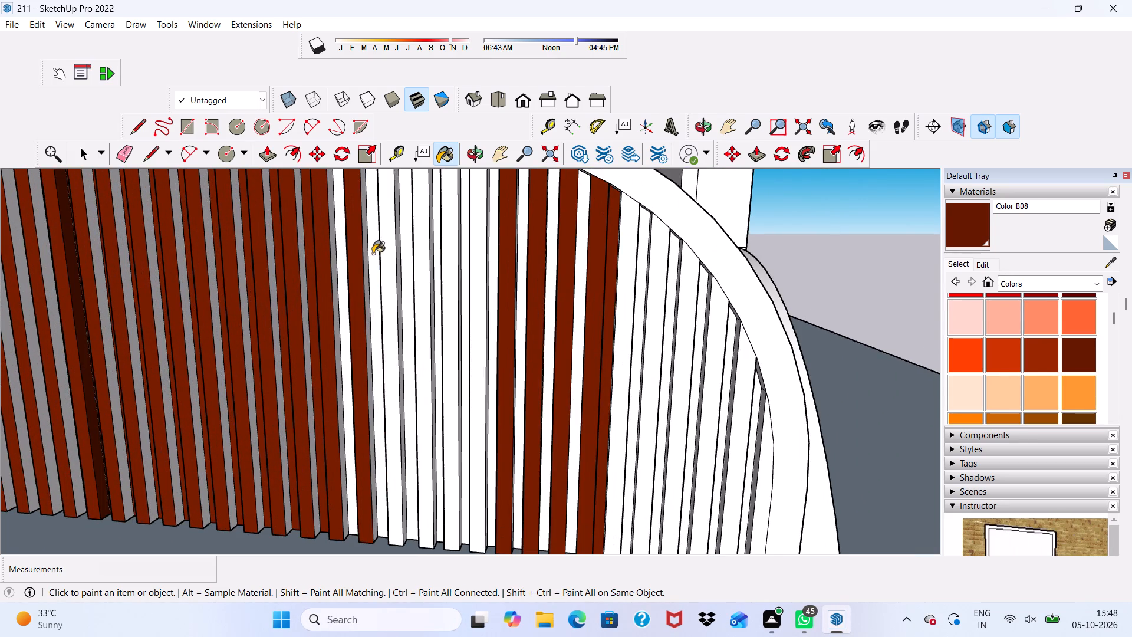
left_click(373, 254)
left_click(384, 245)
left_click(392, 239)
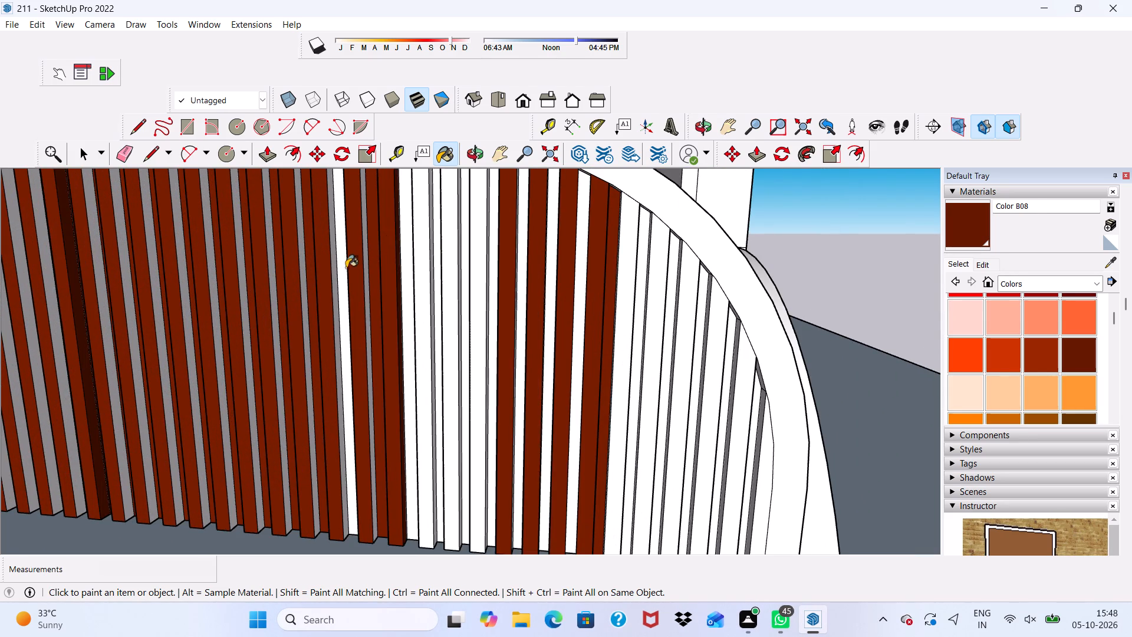
left_click(338, 273)
left_click(409, 275)
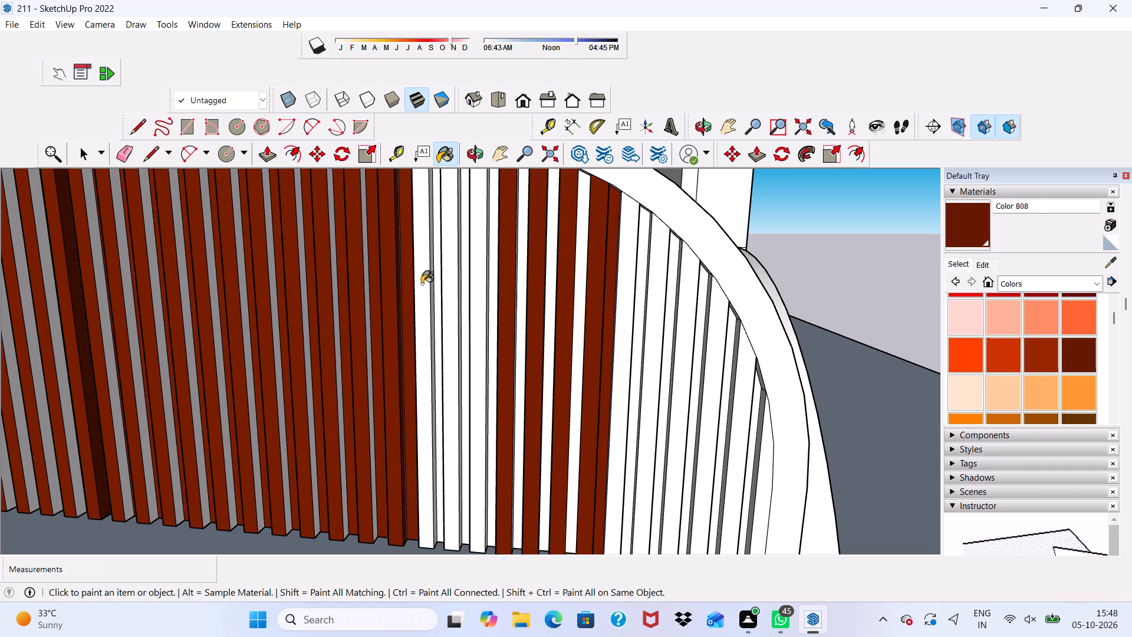
Fill the remaining white strips up to and between the separately coloured strips, plus the first ones beyond, with Color B08.
left_click(422, 284)
left_click_drag(427, 286, 444, 287)
left_click(436, 291)
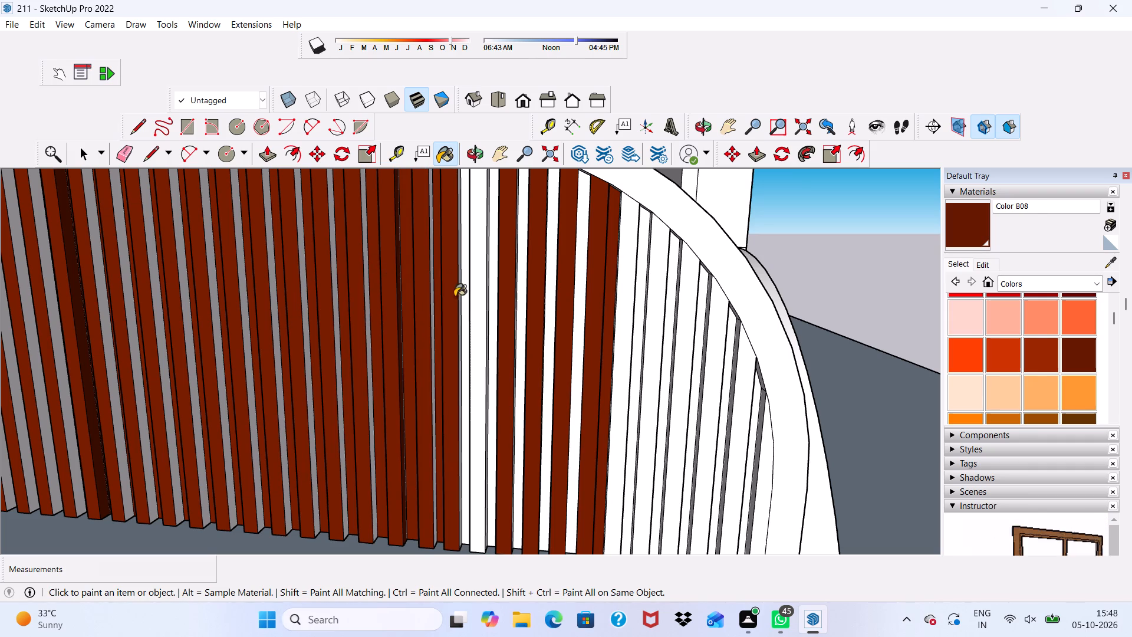
left_click_drag(456, 297, 479, 304)
left_click(466, 312)
left_click(490, 306)
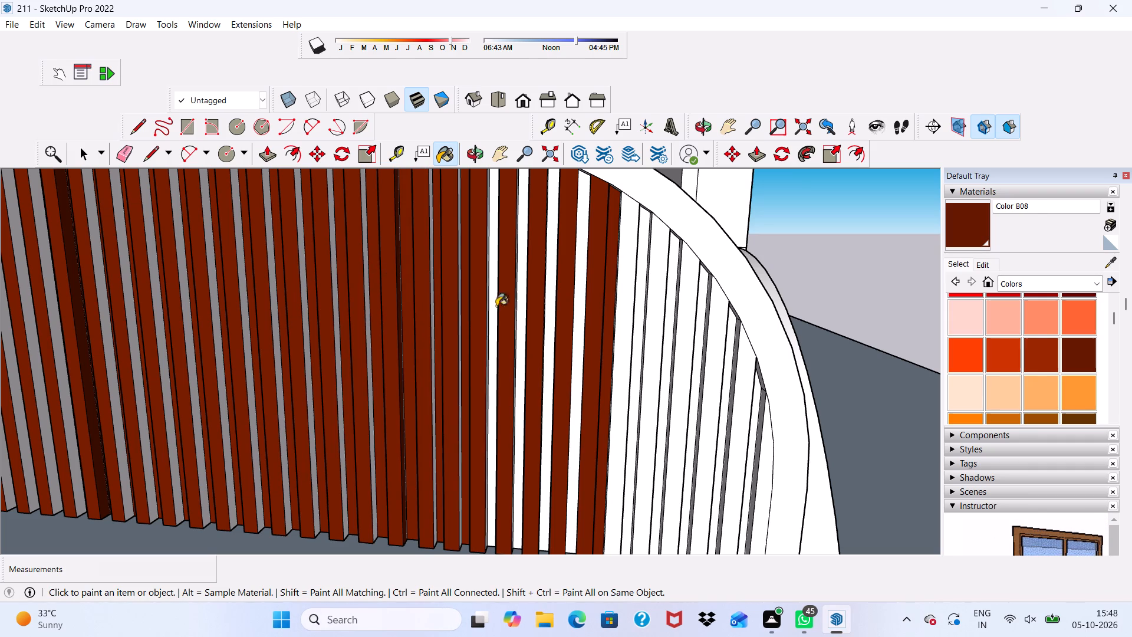
left_click(513, 304)
left_click(524, 308)
left_click(551, 307)
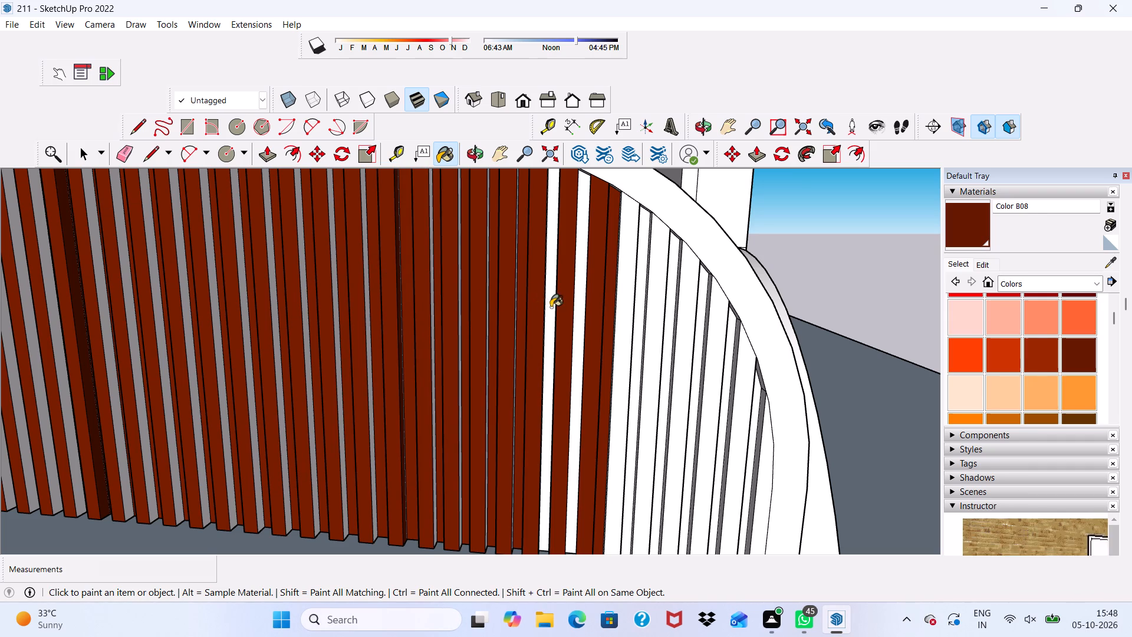
left_click(581, 306)
left_click(621, 320)
left_click(644, 320)
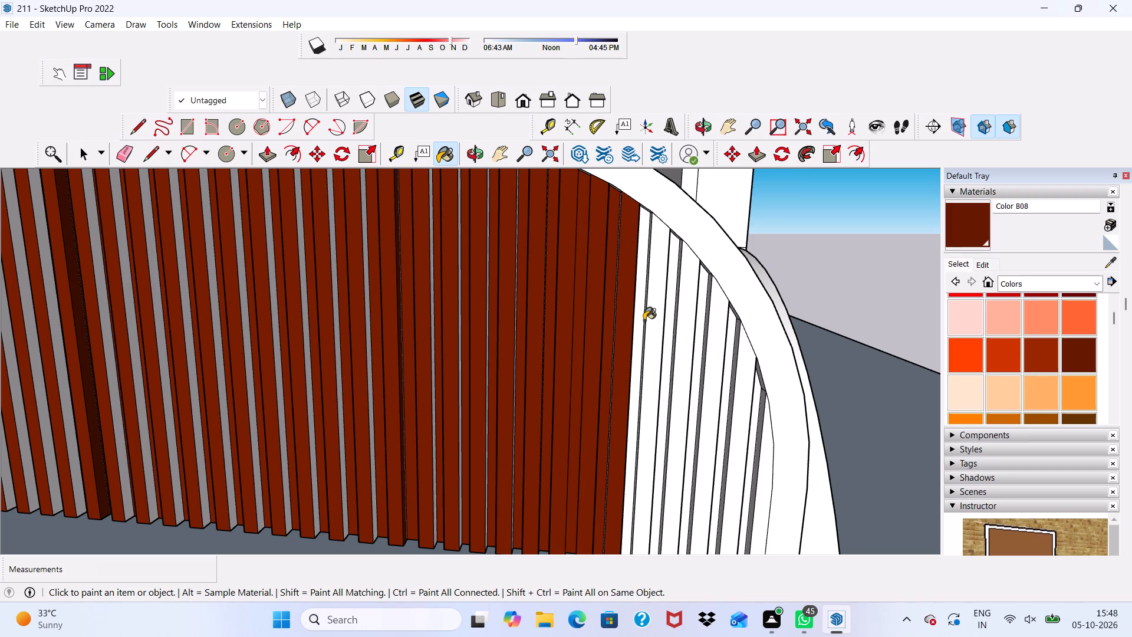
left_click(644, 321)
Paint the last white raised and flat strips under the arch's far curved end with Color B08.
scroll(0, 120, "down", 10)
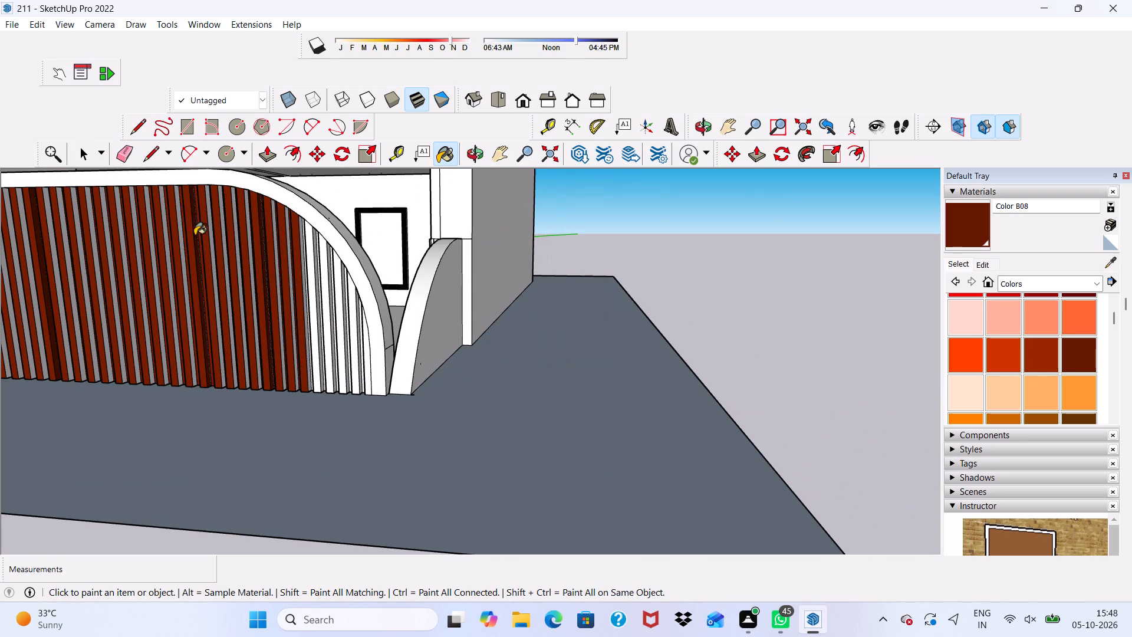
scroll(329, 264, "up", 7)
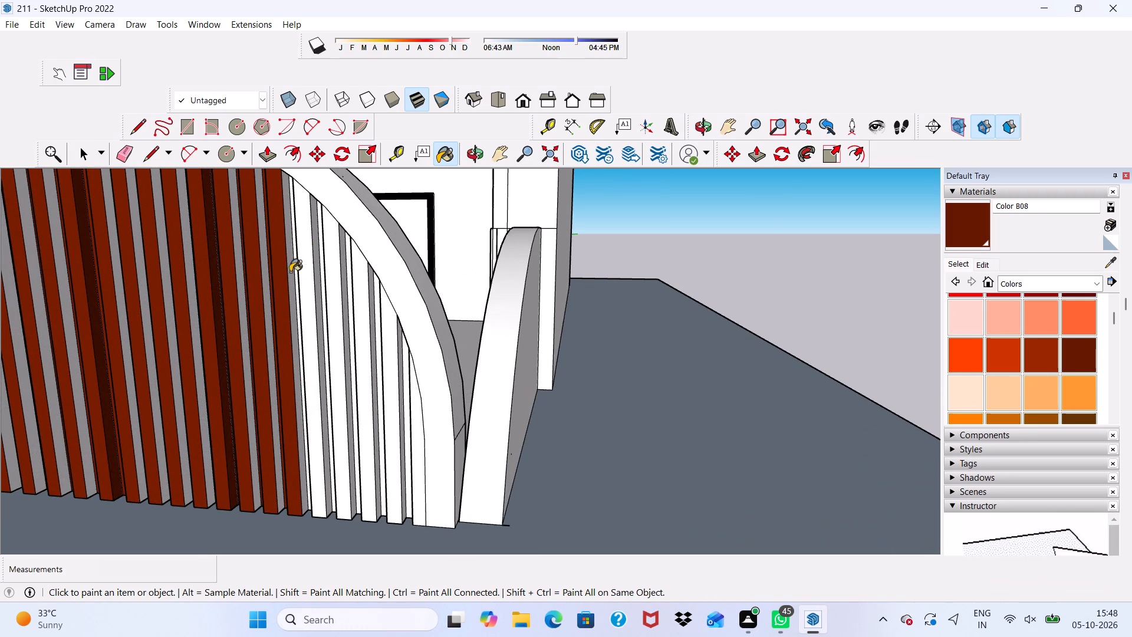
left_click(300, 267)
scroll(297, 260, "up", 1)
left_click(292, 255)
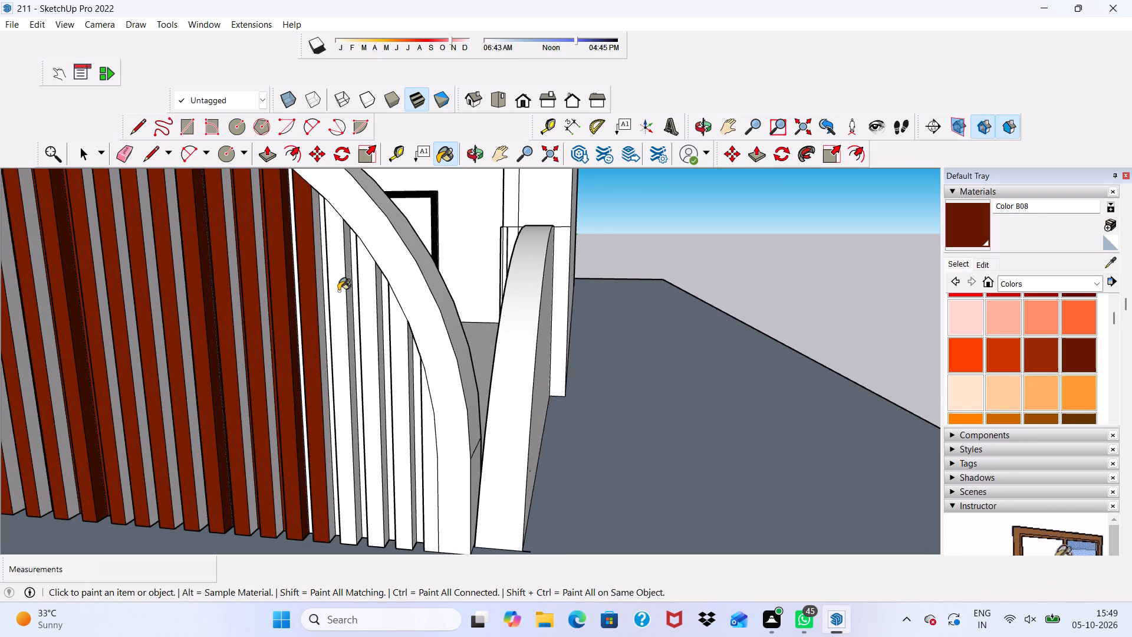
left_click(338, 291)
left_click(319, 295)
left_click(356, 314)
left_click(372, 318)
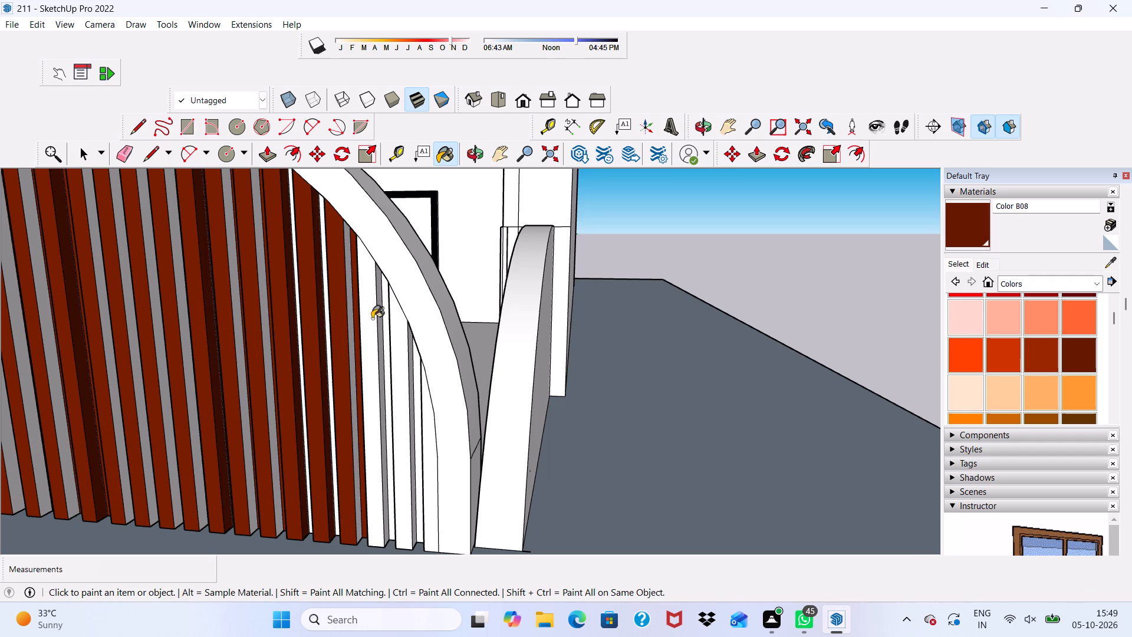
left_click_drag(389, 335, 394, 343)
left_click_drag(397, 348, 417, 379)
left_click_drag(417, 380, 420, 398)
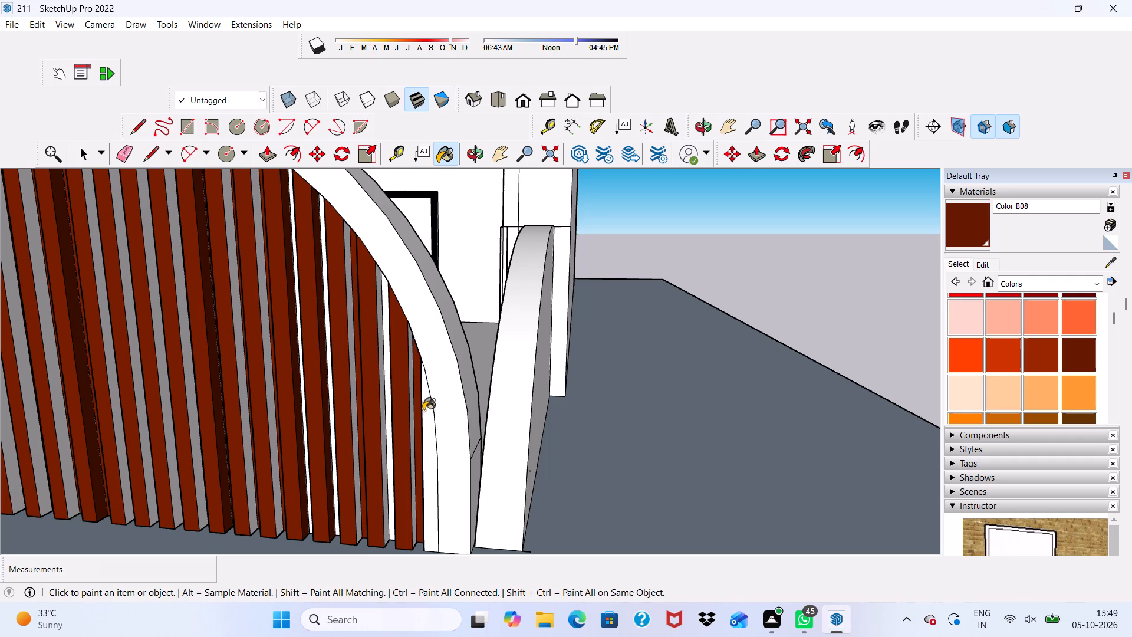
left_click(424, 425)
Paint the exposed grey side faces of the strips nearest the arch's far curved end with Color B08.
scroll(406, 392, "up", 3)
scroll(0, 195, "down", 7)
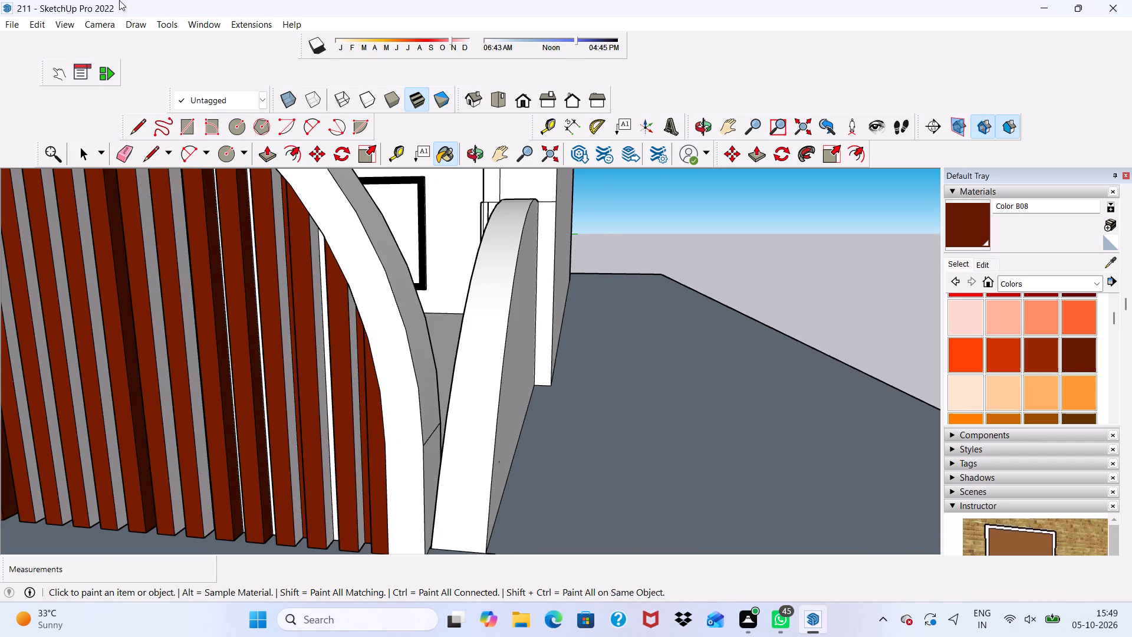
scroll(119, 0, "down", 4)
scroll(119, 115, "up", 1)
scroll(160, 143, "down", 14)
scroll(153, 257, "up", 2)
scroll(166, 265, "down", 12)
scroll(275, 295, "up", 1)
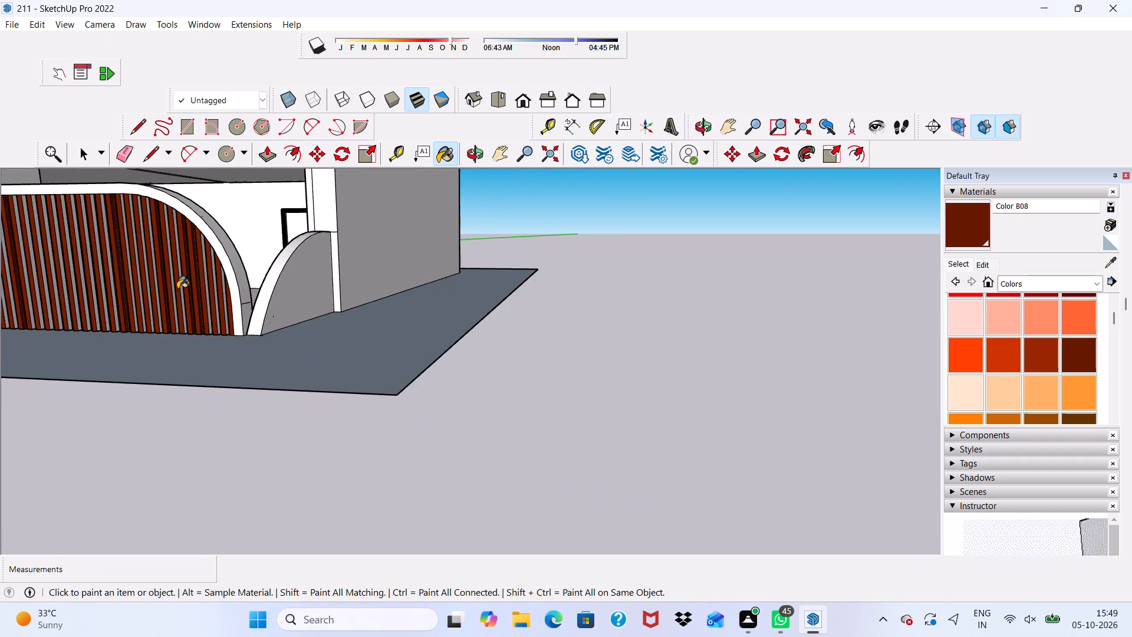
scroll(175, 289, "down", 4)
scroll(192, 273, "up", 11)
scroll(202, 291, "down", 1)
scroll(259, 323, "up", 1)
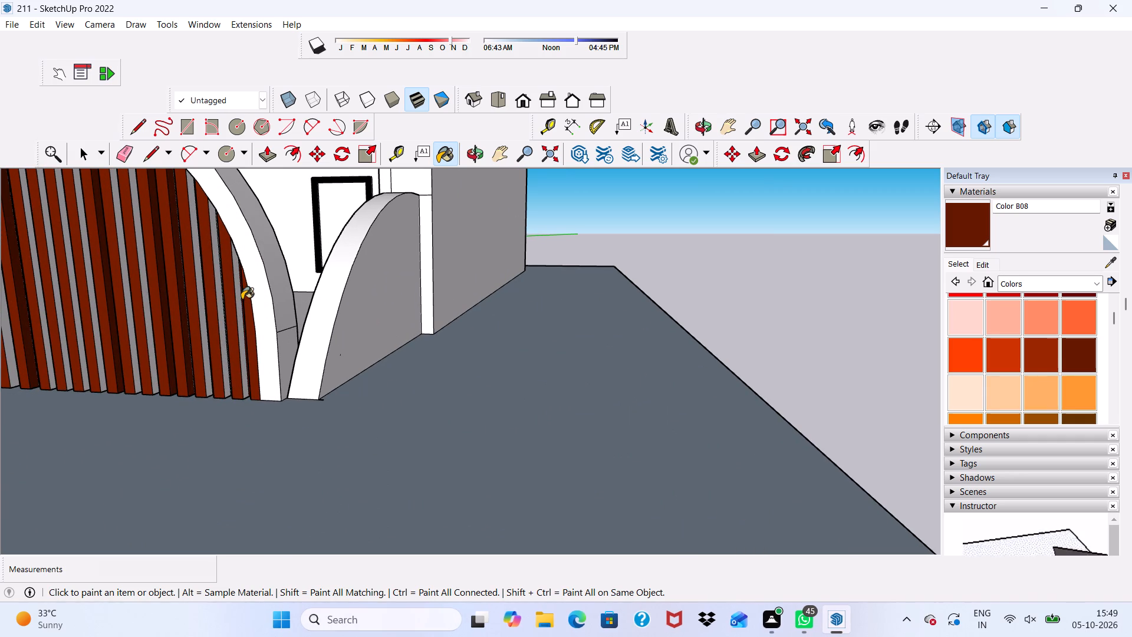
left_click(241, 300)
left_click(216, 292)
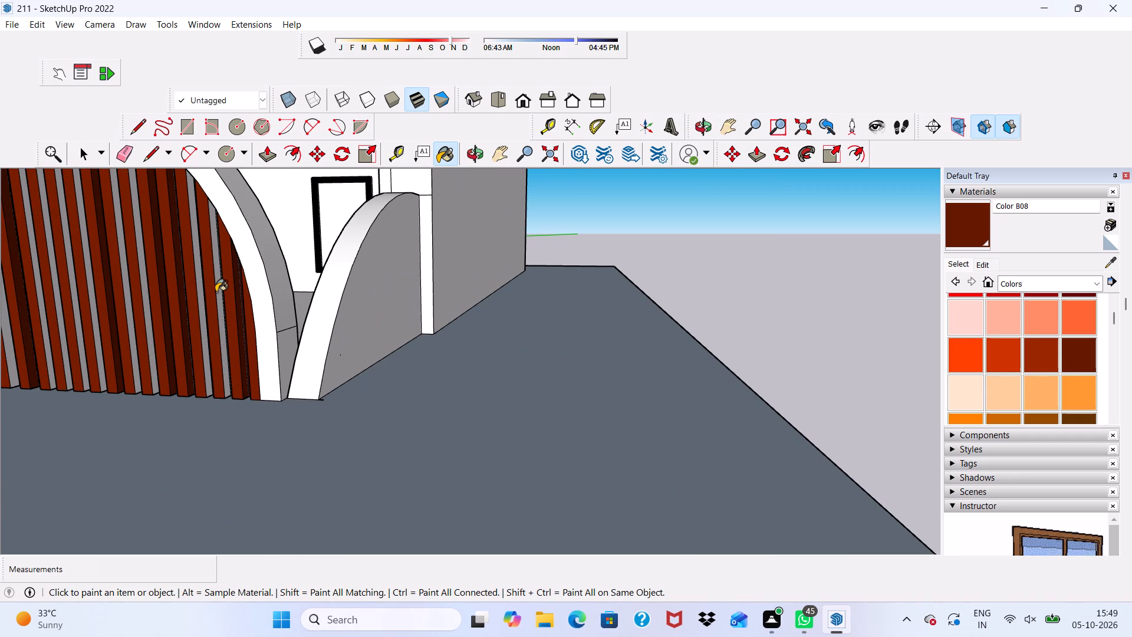
scroll(234, 281, "up", 7)
left_click(207, 260)
left_click(176, 278)
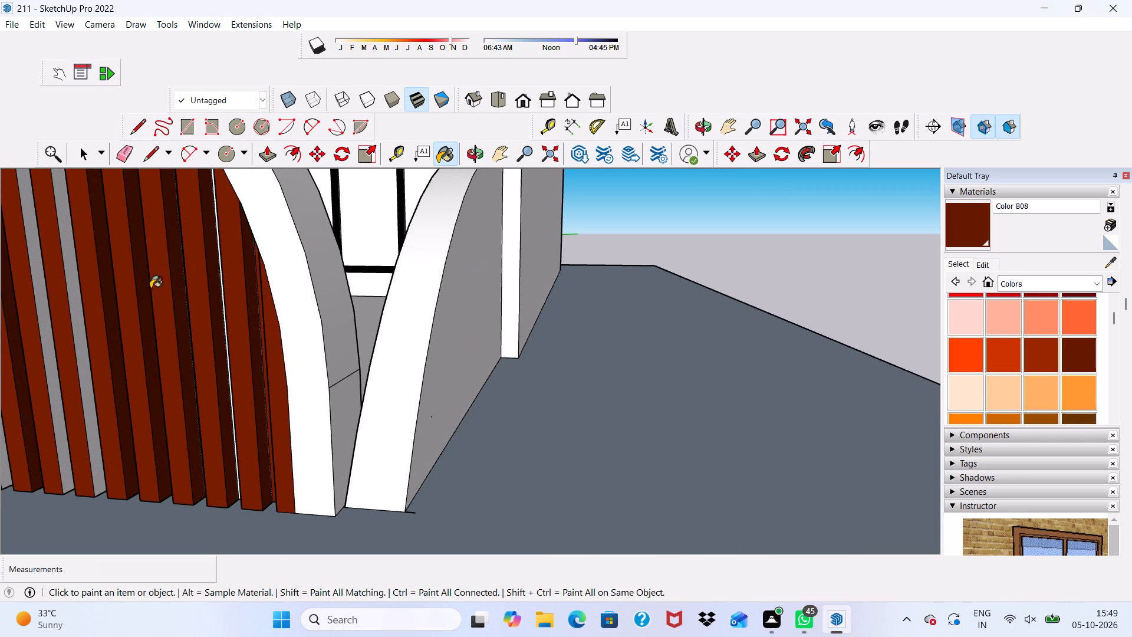
left_click(75, 300)
left_click(42, 317)
Paint the next grey side faces, working from the far curved end back towards the wall's middle, with Color B08.
scroll(47, 314, "down", 8)
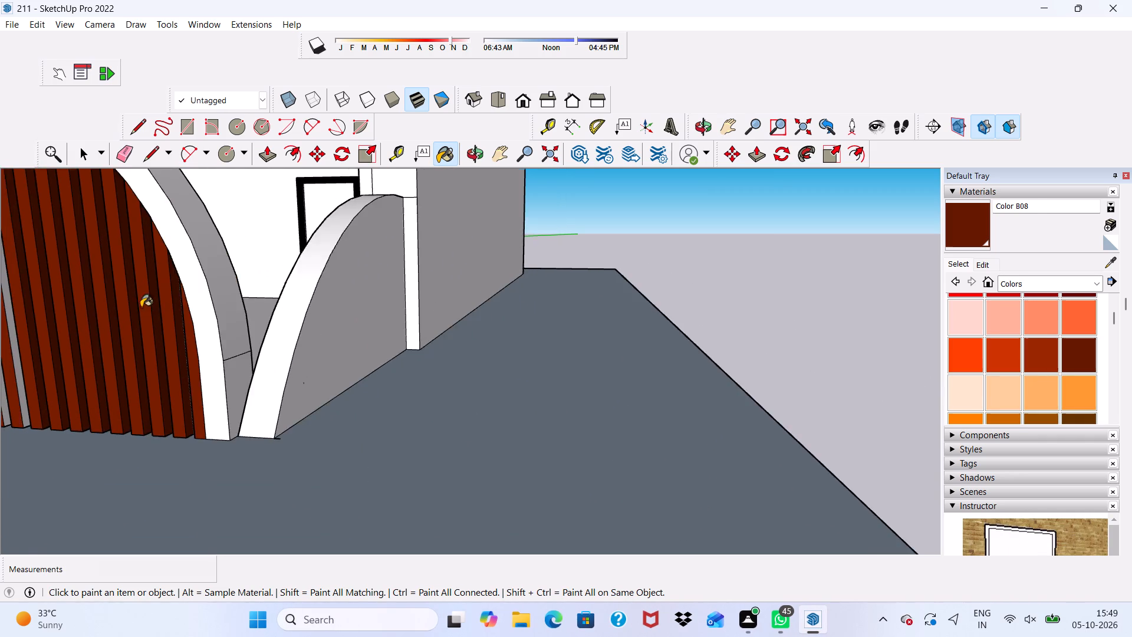
scroll(141, 307, "down", 9)
scroll(93, 228, "up", 8)
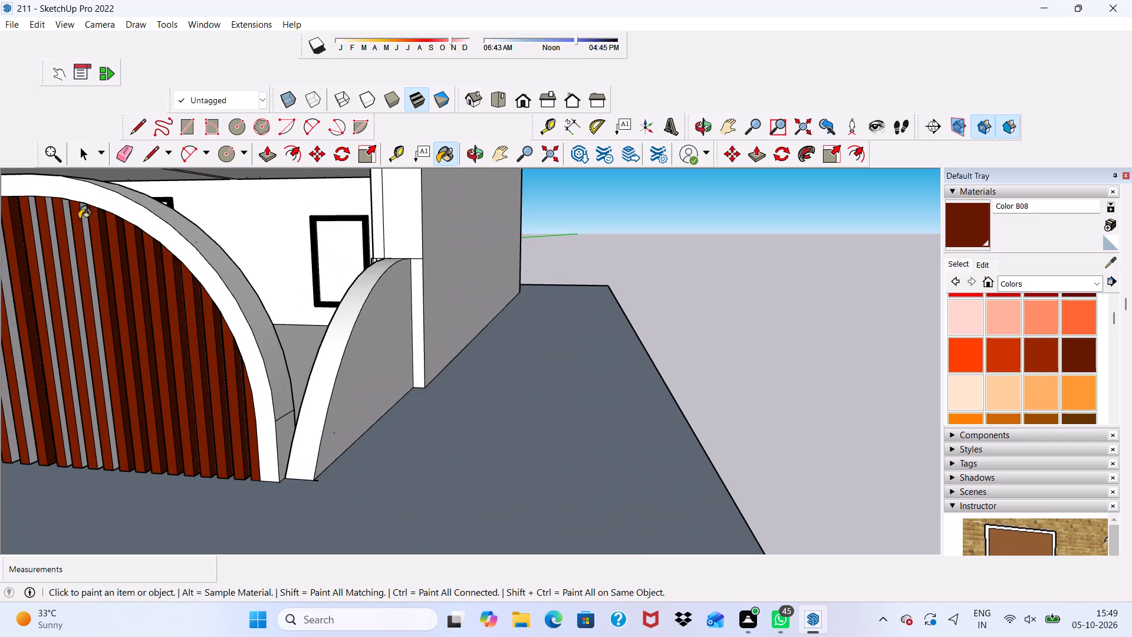
left_click(85, 215)
left_click(69, 225)
scroll(69, 224, "up", 3)
left_click(85, 215)
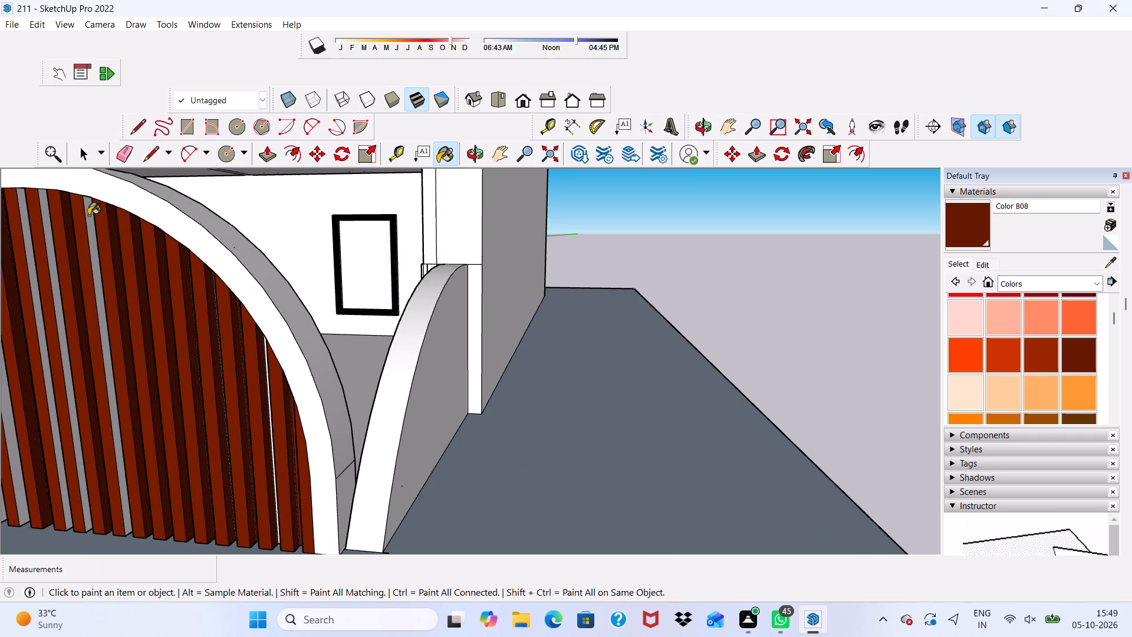
left_click(51, 224)
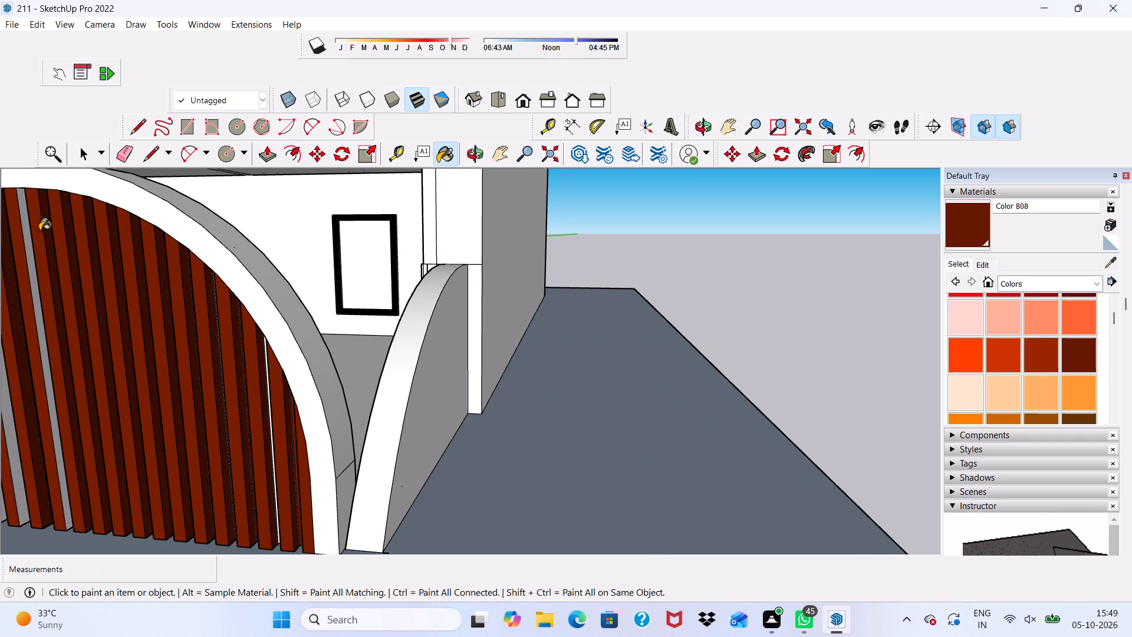
left_click(31, 235)
scroll(216, 337, "up", 3)
scroll(244, 258, "down", 8)
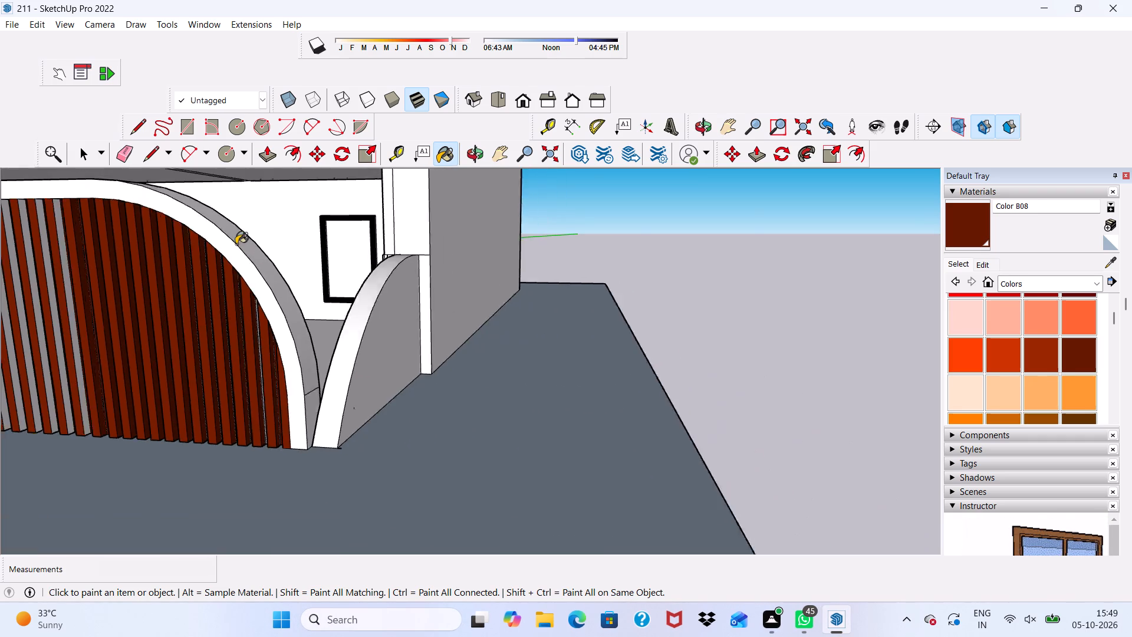
Paint two more grey side faces in the middle of the arched wall with Color B08.
scroll(236, 244, "down", 7)
scroll(60, 280, "up", 1)
scroll(60, 280, "down", 3)
scroll(80, 215, "down", 2)
scroll(79, 214, "up", 1)
scroll(79, 214, "down", 1)
scroll(79, 214, "up", 1)
scroll(80, 214, "down", 11)
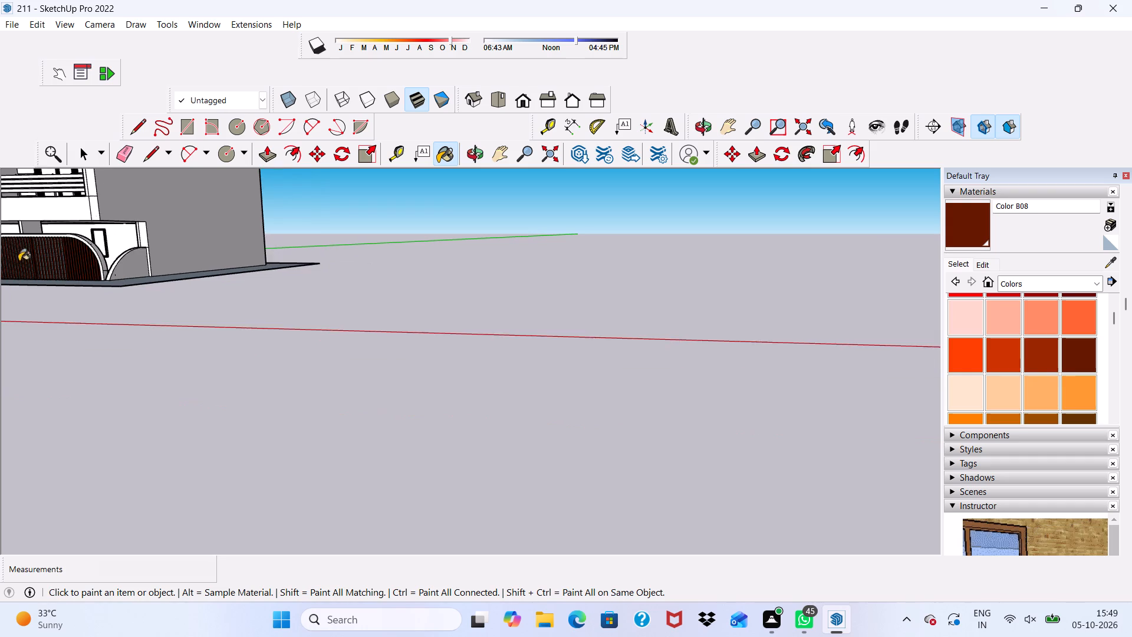
scroll(21, 261, "up", 7)
scroll(59, 237, "down", 1)
scroll(67, 237, "up", 10)
scroll(128, 235, "down", 1)
scroll(128, 235, "up", 13)
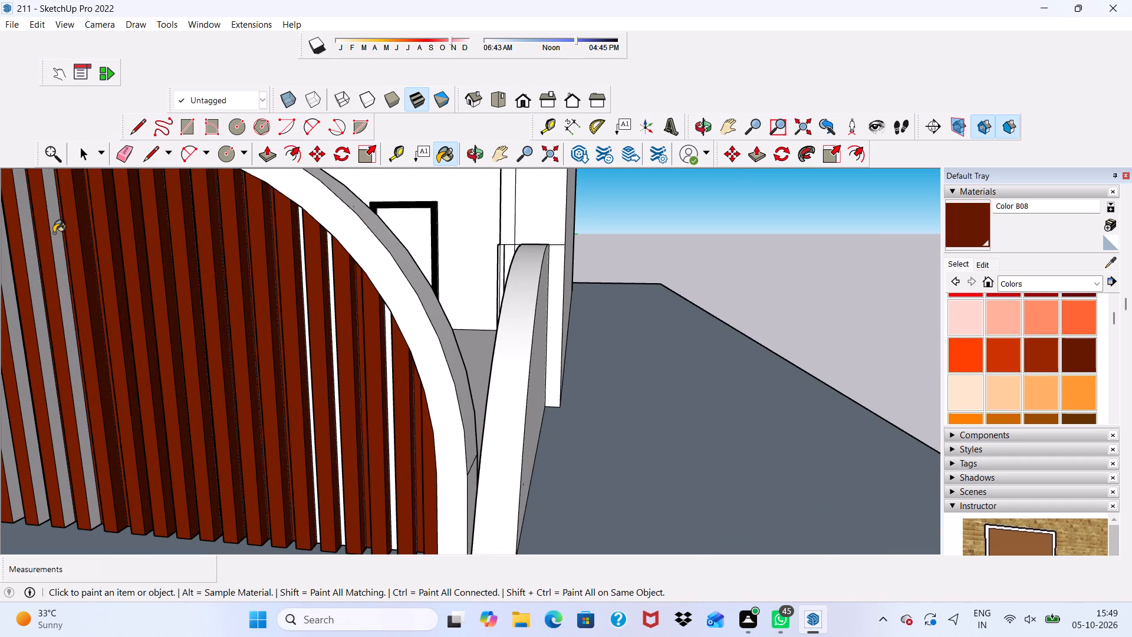
left_click(54, 233)
left_click(28, 235)
Paint the next grey side faces, moving away from the far curved end, with Color B08.
scroll(22, 237, "down", 10)
scroll(177, 272, "up", 1)
scroll(183, 274, "down", 7)
scroll(330, 225, "up", 1)
scroll(335, 239, "down", 4)
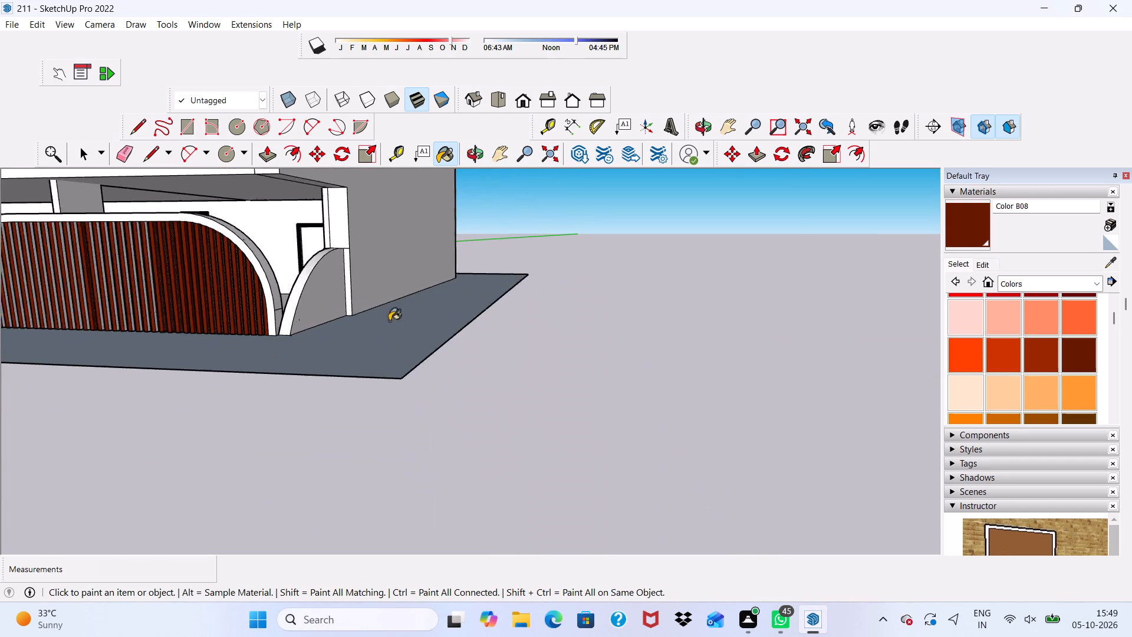
scroll(28, 271, "up", 5)
scroll(301, 235, "up", 10)
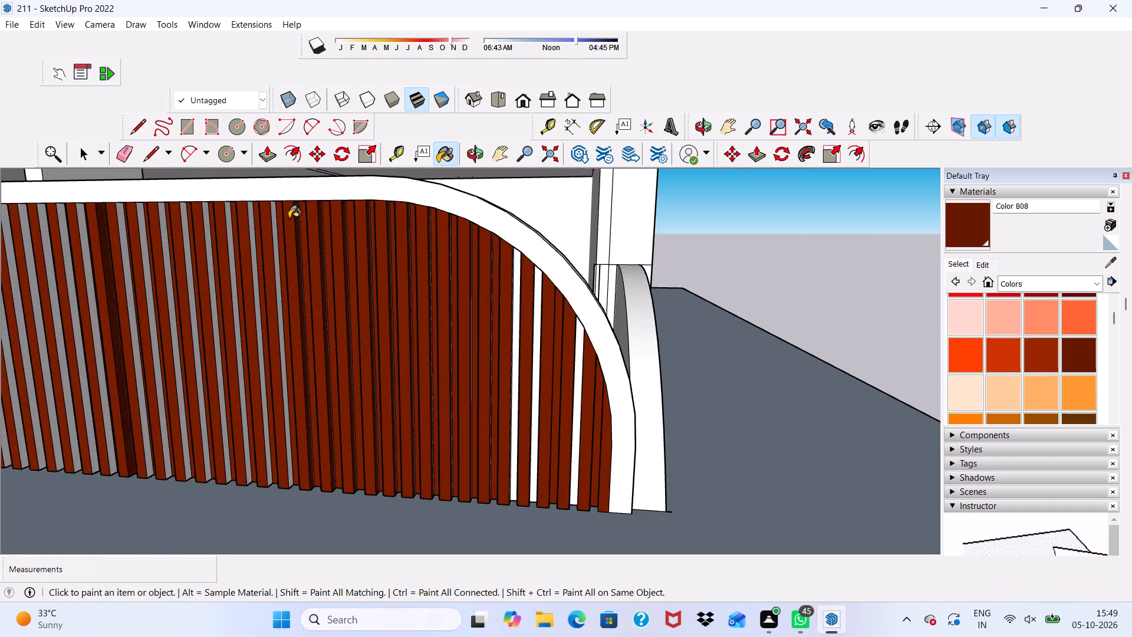
scroll(289, 218, "up", 3)
left_click(275, 225)
left_click(238, 227)
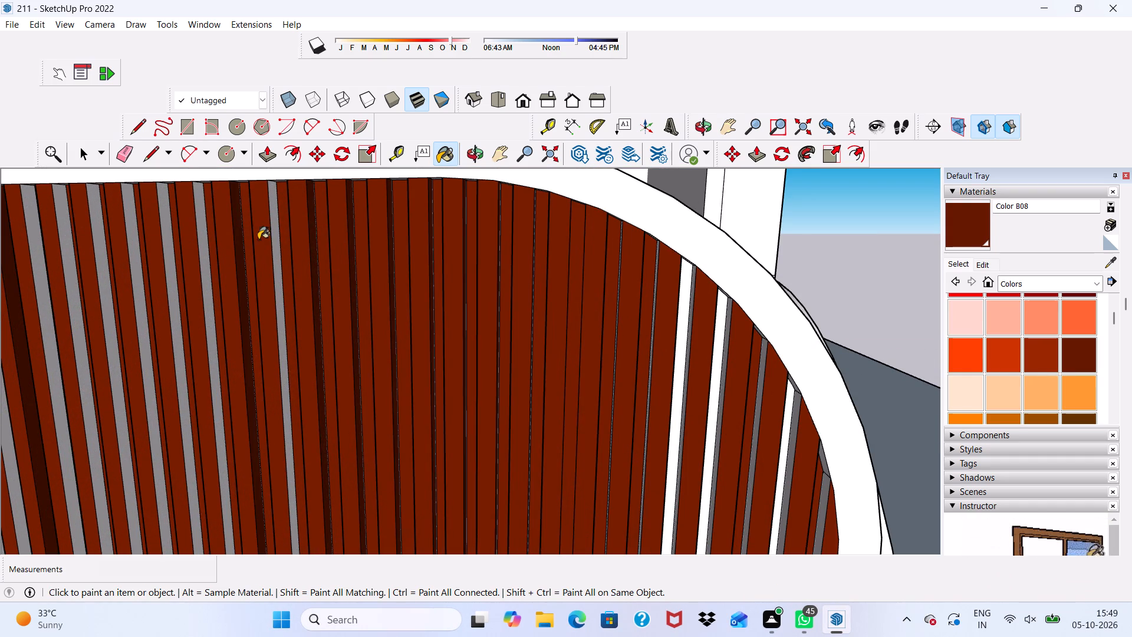
left_click(276, 227)
left_click(210, 237)
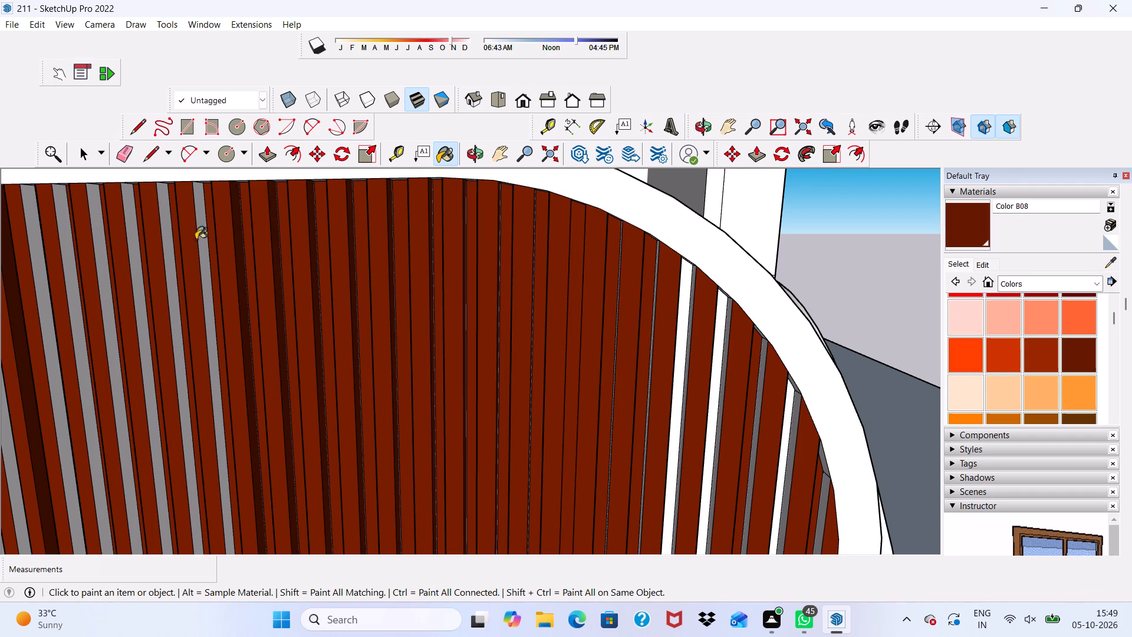
Paint the remaining run of adjacent grey side faces past the wall's middle with Color B08.
left_click(199, 238)
left_click(167, 254)
left_click(133, 271)
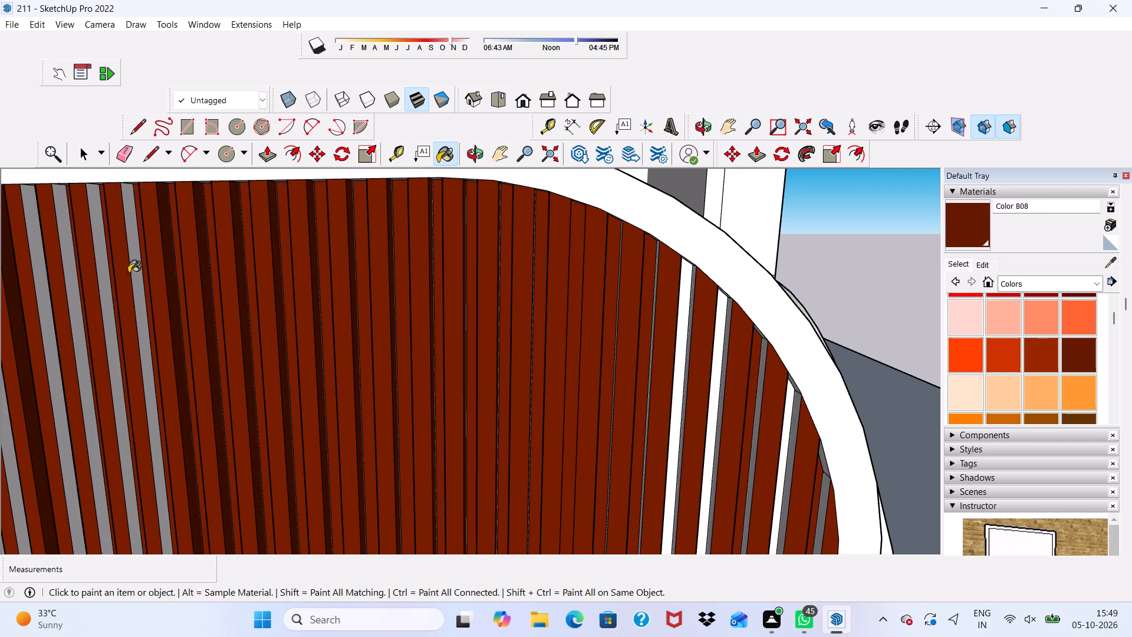
left_click(100, 270)
left_click(136, 248)
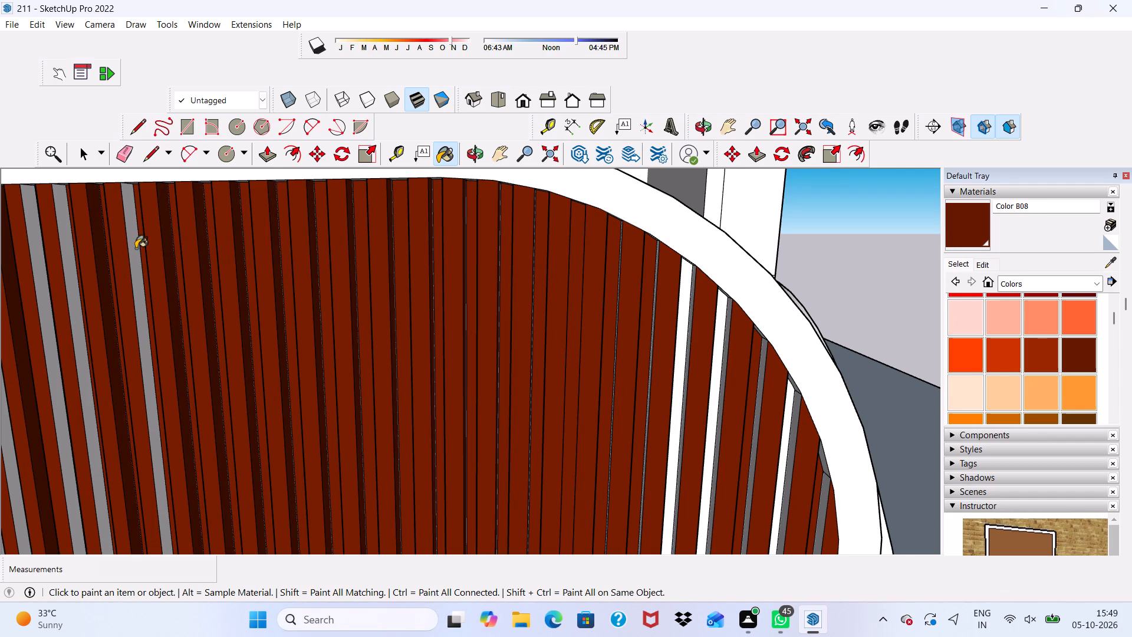
left_click(71, 264)
left_click(44, 280)
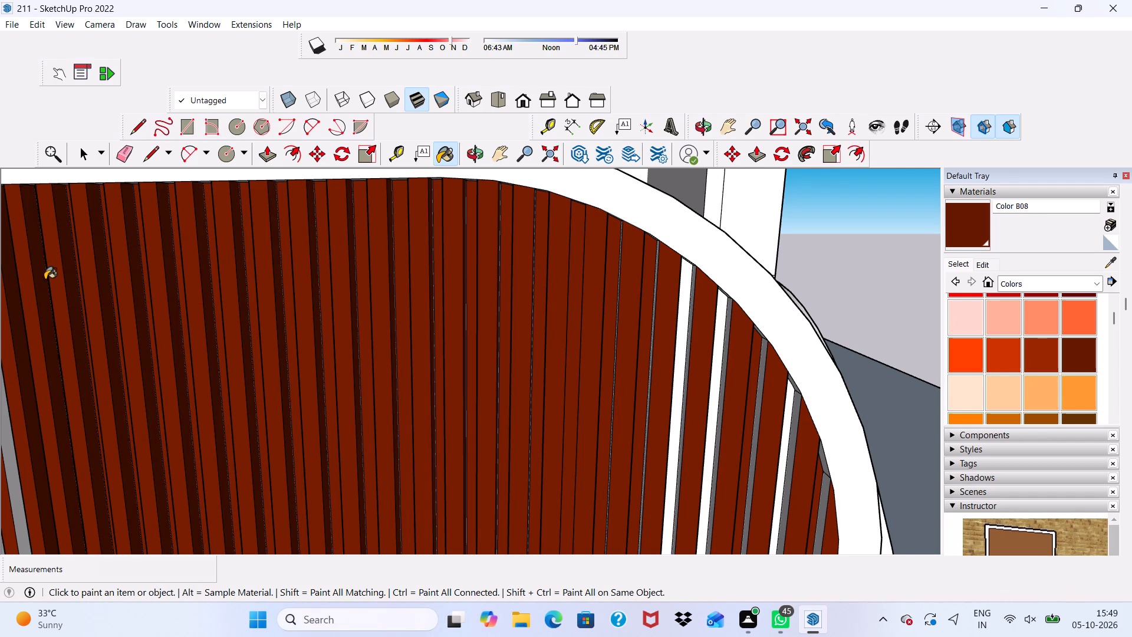
Fill the leftover white recessed strips and first light side faces under the arch's far curve with Color B08.
scroll(45, 280, "down", 5)
scroll(136, 314, "down", 4)
middle_click_drag(225, 341, 345, 351)
middle_click_drag(345, 351, 353, 348)
scroll(393, 350, "up", 3)
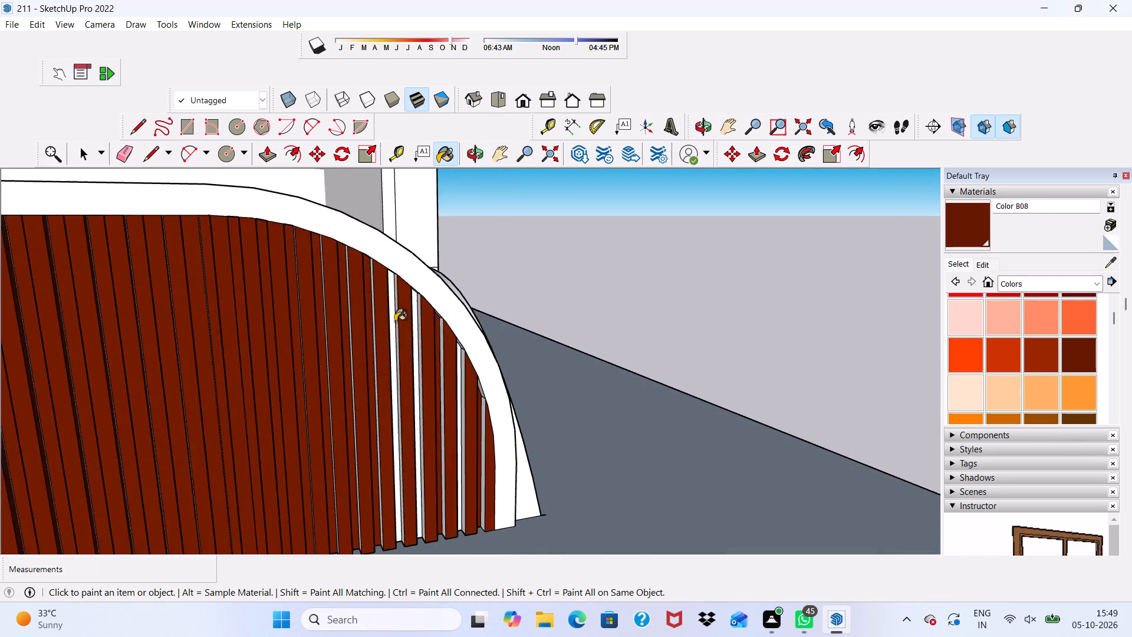
scroll(395, 321, "up", 4)
left_click(361, 314)
left_click(390, 307)
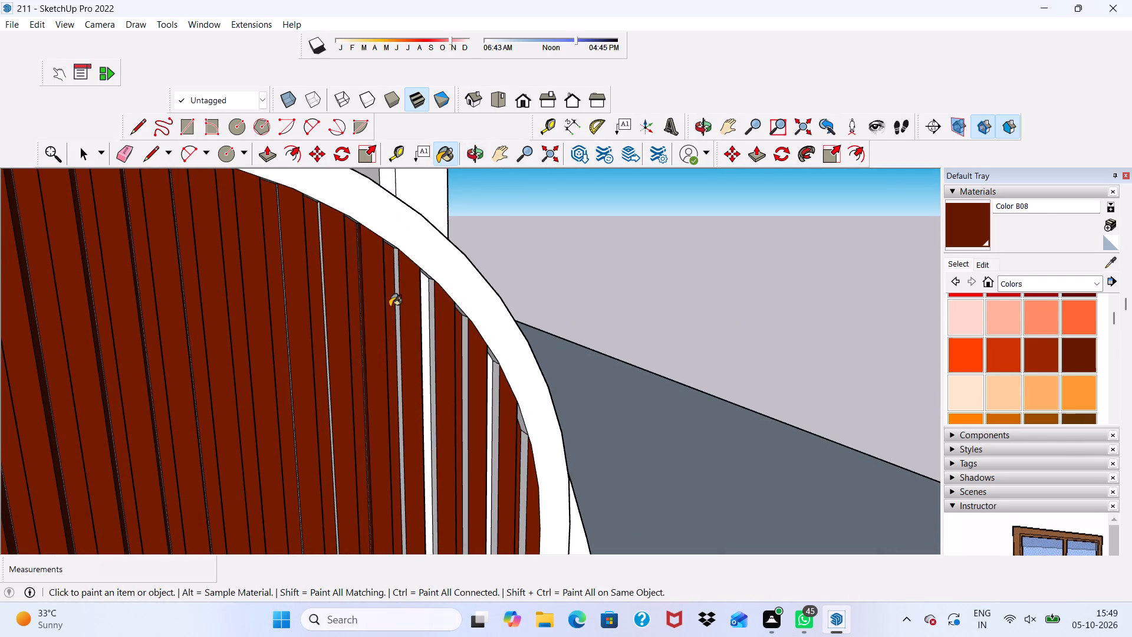
left_click(420, 324)
scroll(437, 352, "up", 4)
left_click(417, 331)
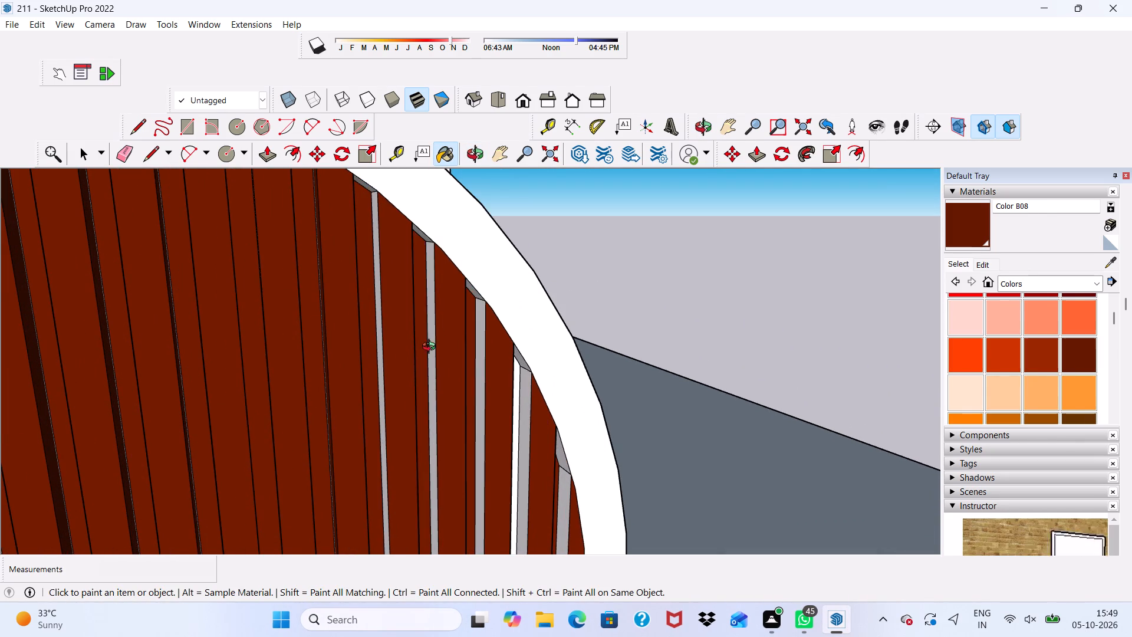
middle_click_drag(432, 348, 283, 301)
scroll(499, 417, "up", 3)
left_click(475, 400)
Paint the light grey opposite side faces of the strips nearest the far curved end with Color B08.
scroll(449, 377, "down", 6)
middle_click_drag(430, 386, 618, 431)
scroll(564, 452, "up", 4)
scroll(552, 449, "down", 1)
scroll(549, 464, "up", 3)
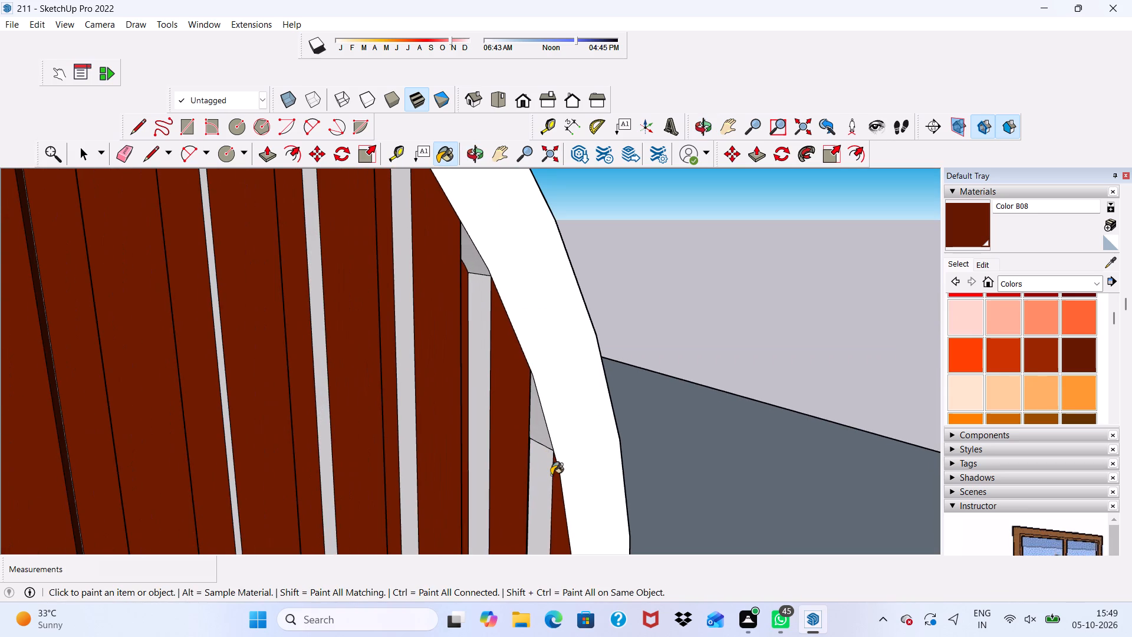
left_click(551, 475)
left_click(491, 374)
left_click(476, 385)
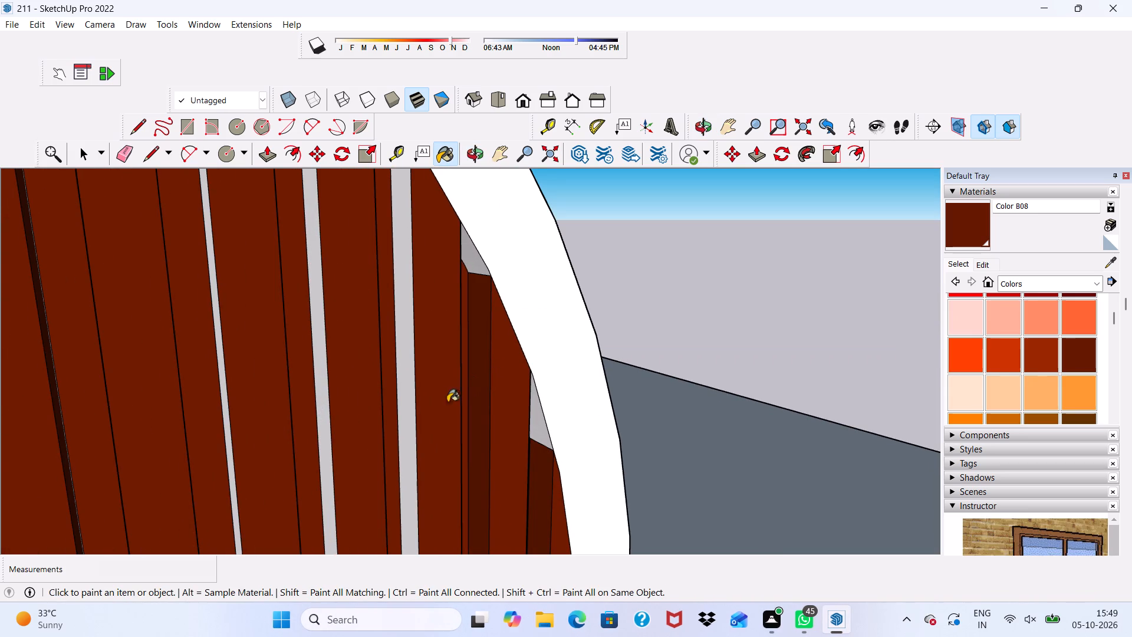
left_click(406, 413)
left_click(327, 436)
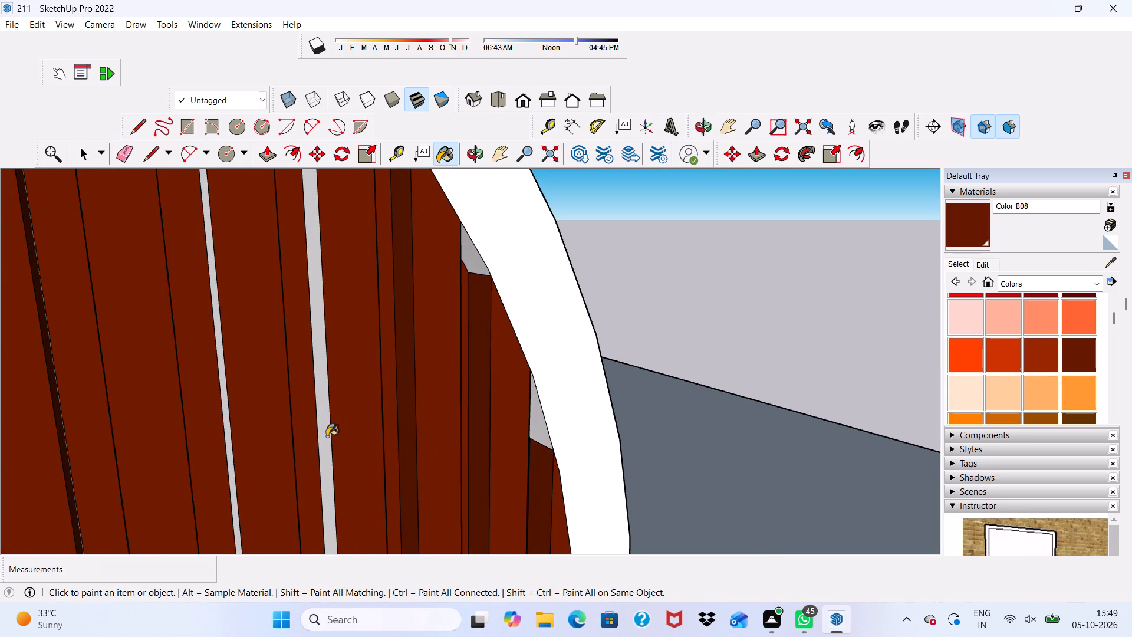
scroll(241, 429, "up", 1)
left_click(228, 433)
Paint the next narrow light side faces, working back from the far curved end, with Color B08.
scroll(226, 431, "down", 6)
scroll(253, 379, "down", 3)
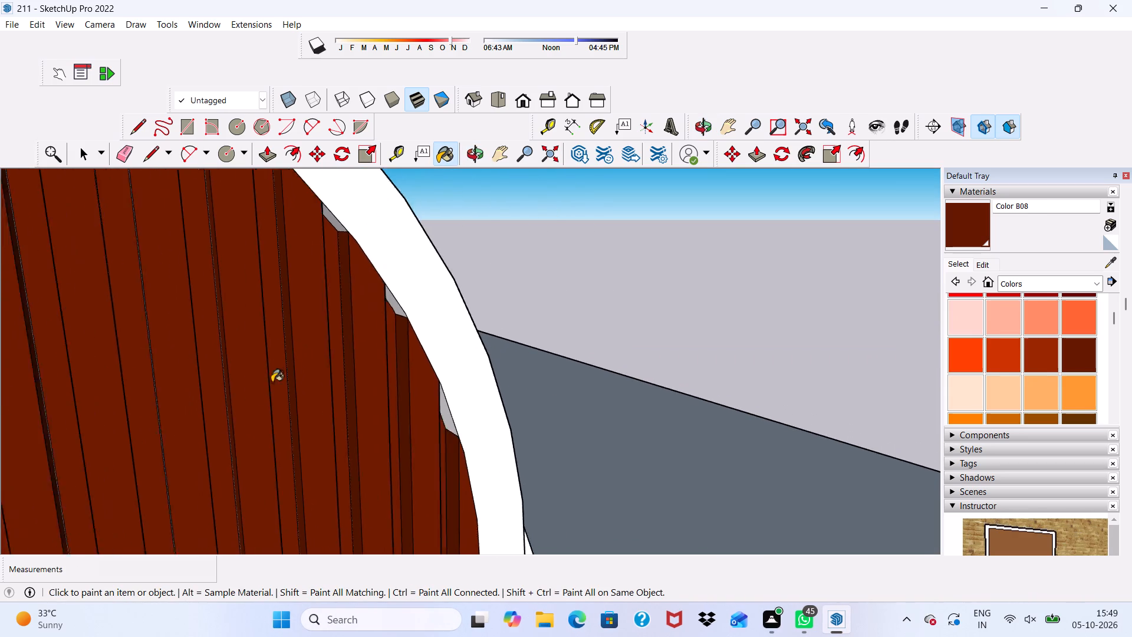
scroll(272, 382, "down", 8)
scroll(289, 289, "up", 1)
scroll(292, 293, "down", 1)
scroll(345, 295, "up", 1)
scroll(347, 298, "down", 2)
scroll(164, 330, "up", 10)
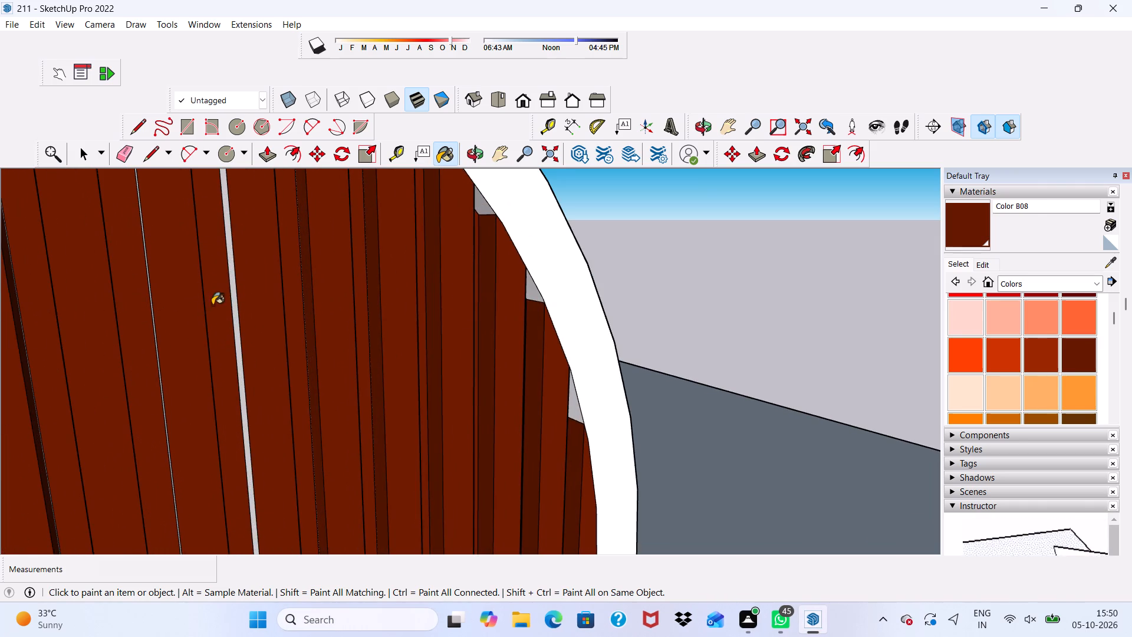
left_click(232, 296)
scroll(206, 307, "down", 3)
scroll(156, 293, "up", 7)
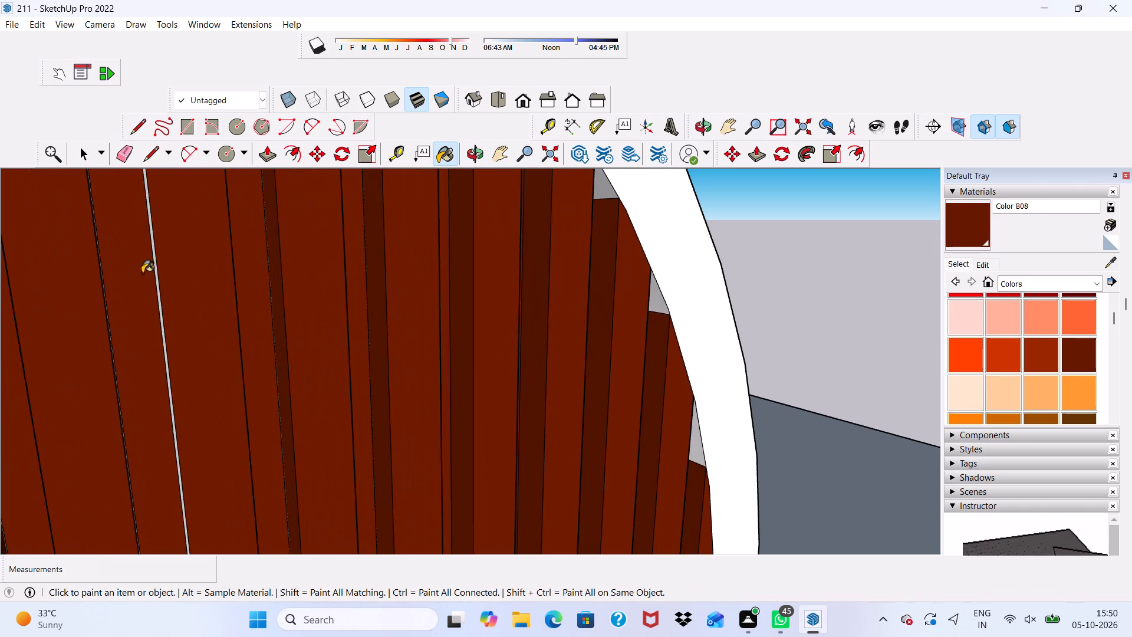
left_click(153, 268)
scroll(160, 264, "up", 9)
left_click(152, 264)
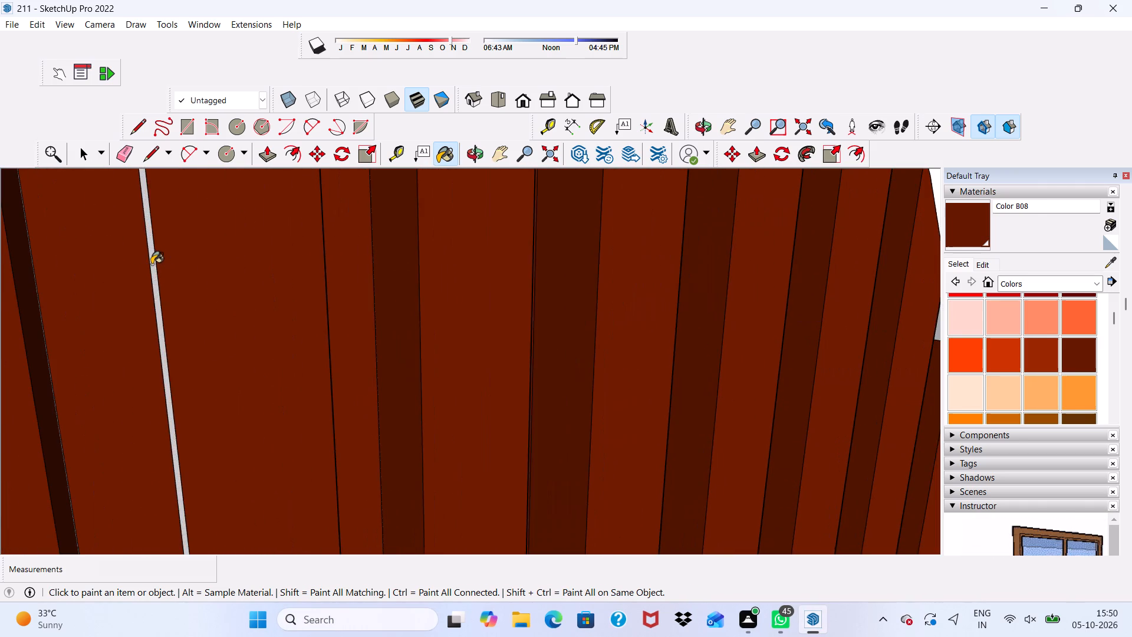
Continue Color B08 on the next opposite side faces still light grey, just before the arch's curve begins.
scroll(139, 270, "down", 2)
scroll(137, 272, "up", 1)
scroll(137, 272, "down", 1)
scroll(137, 272, "up", 1)
scroll(140, 271, "down", 13)
scroll(300, 271, "up", 1)
scroll(336, 281, "down", 1)
scroll(371, 245, "up", 1)
scroll(376, 264, "down", 8)
scroll(452, 300, "up", 1)
scroll(455, 311, "down", 2)
scroll(459, 319, "up", 1)
scroll(460, 321, "down", 2)
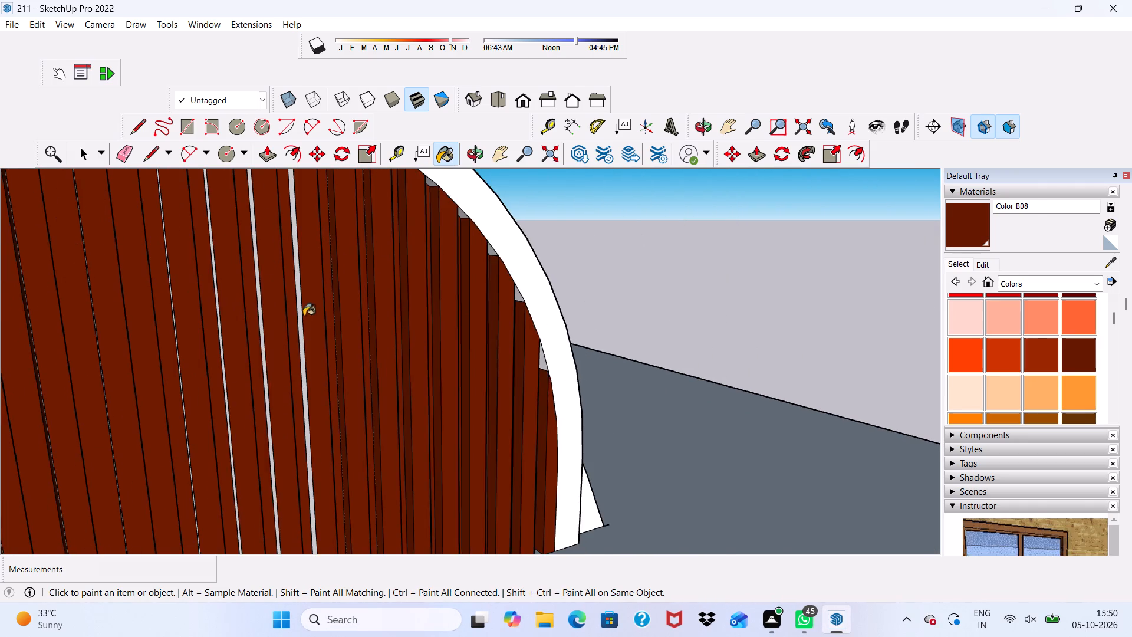
scroll(298, 308, "up", 8)
left_click(298, 308)
scroll(251, 334, "up", 1)
left_click(206, 358)
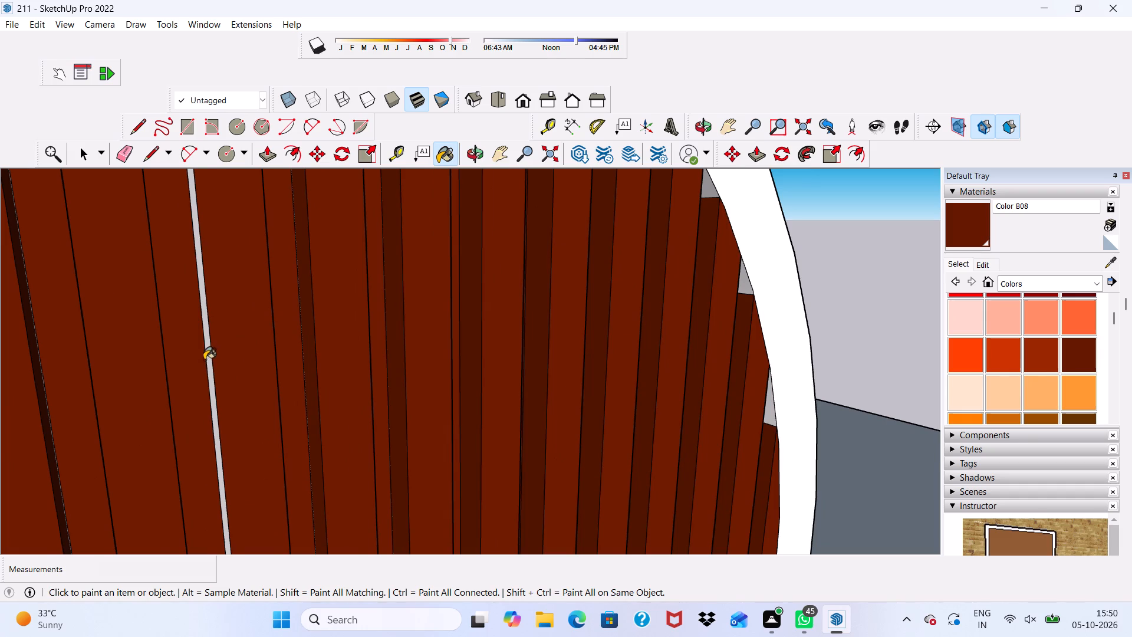
scroll(206, 359, "down", 5)
scroll(210, 418, "up", 9)
left_click(206, 376)
scroll(199, 370, "down", 4)
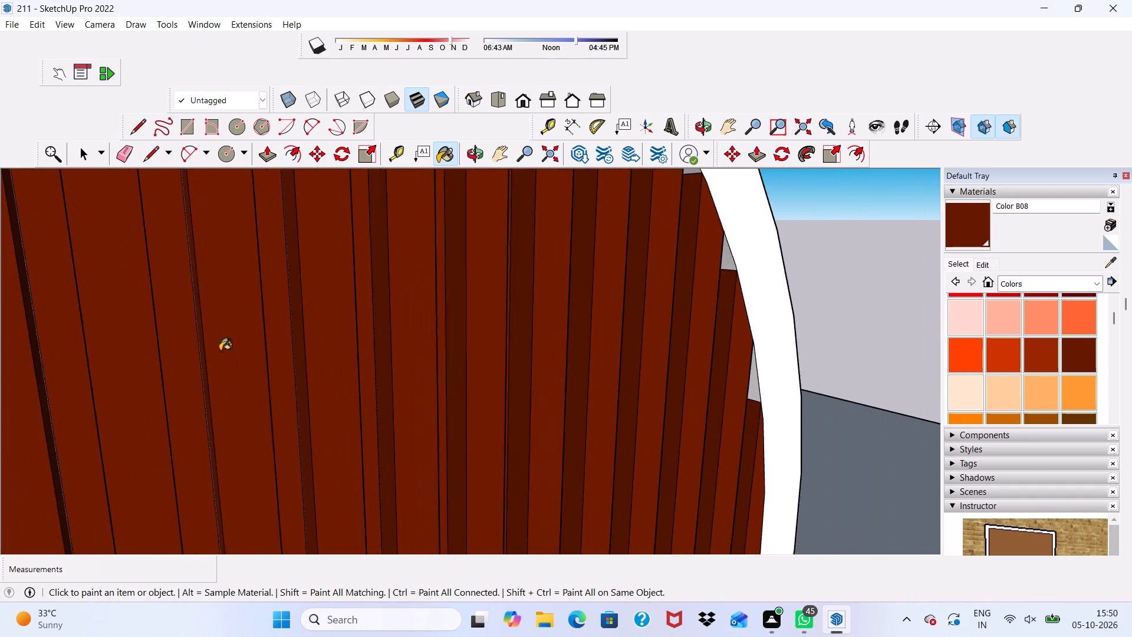
Paint the following thin light side faces along the straight part of the arched wall with Color B08.
scroll(220, 351, "down", 20)
scroll(220, 351, "down", 2)
scroll(322, 341, "up", 6)
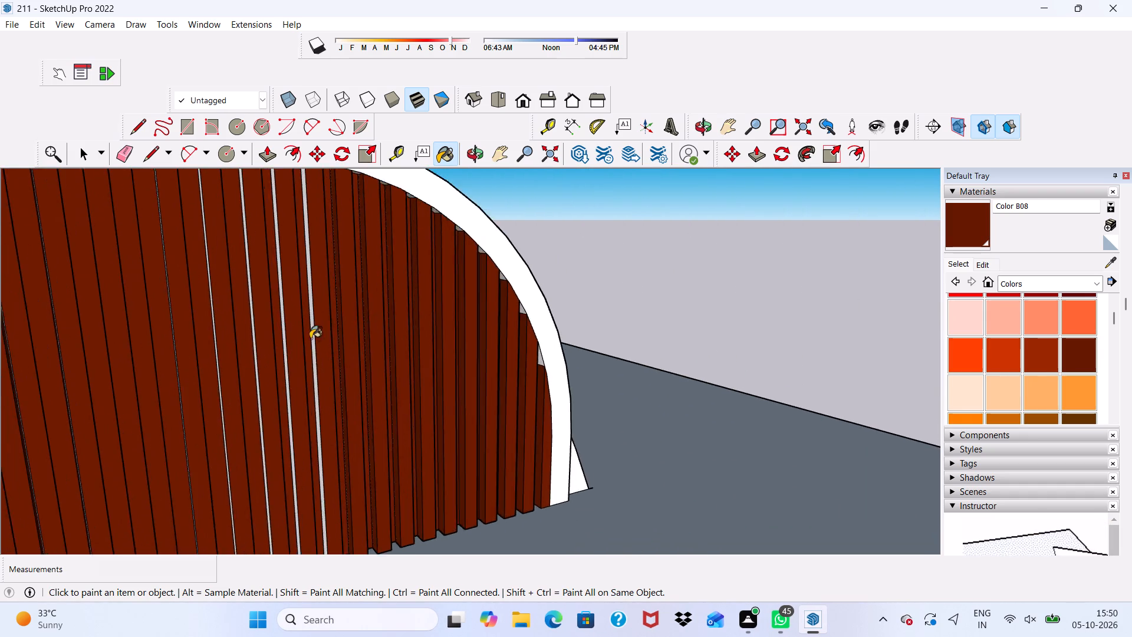
scroll(310, 339, "up", 2)
left_click(311, 317)
scroll(274, 344, "up", 3)
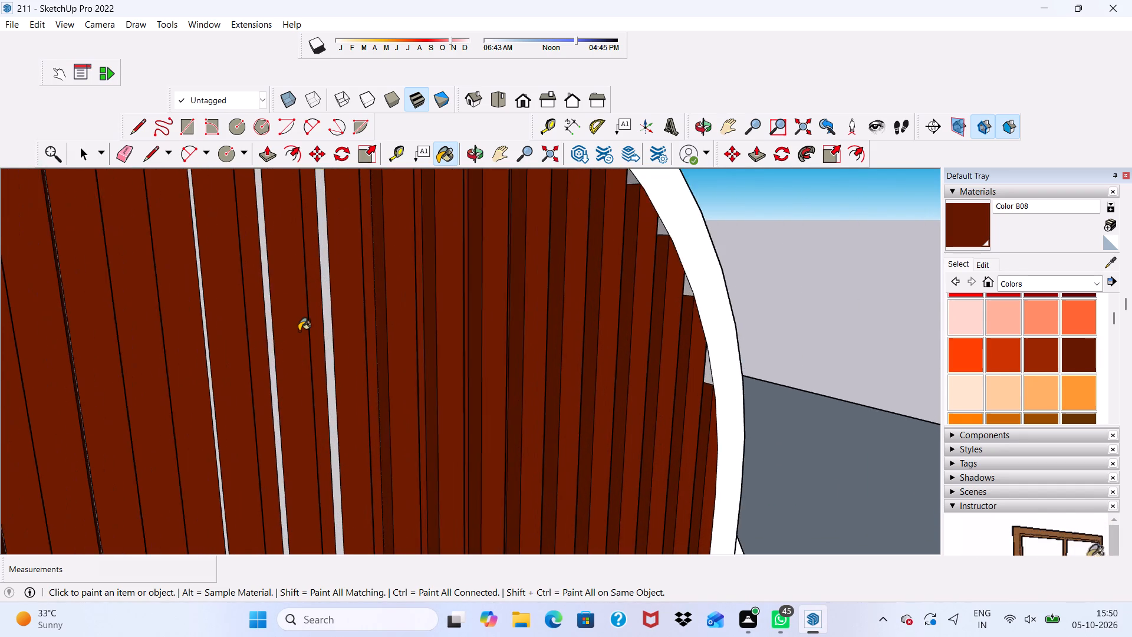
scroll(299, 331, "up", 7)
left_click(338, 306)
scroll(330, 307, "up", 3)
left_click_drag(347, 295, 341, 298)
scroll(353, 281, "up", 1)
left_click_drag(357, 279, 349, 284)
scroll(361, 243, "up", 1)
scroll(335, 251, "down", 7)
scroll(145, 277, "up", 1)
scroll(141, 283, "down", 2)
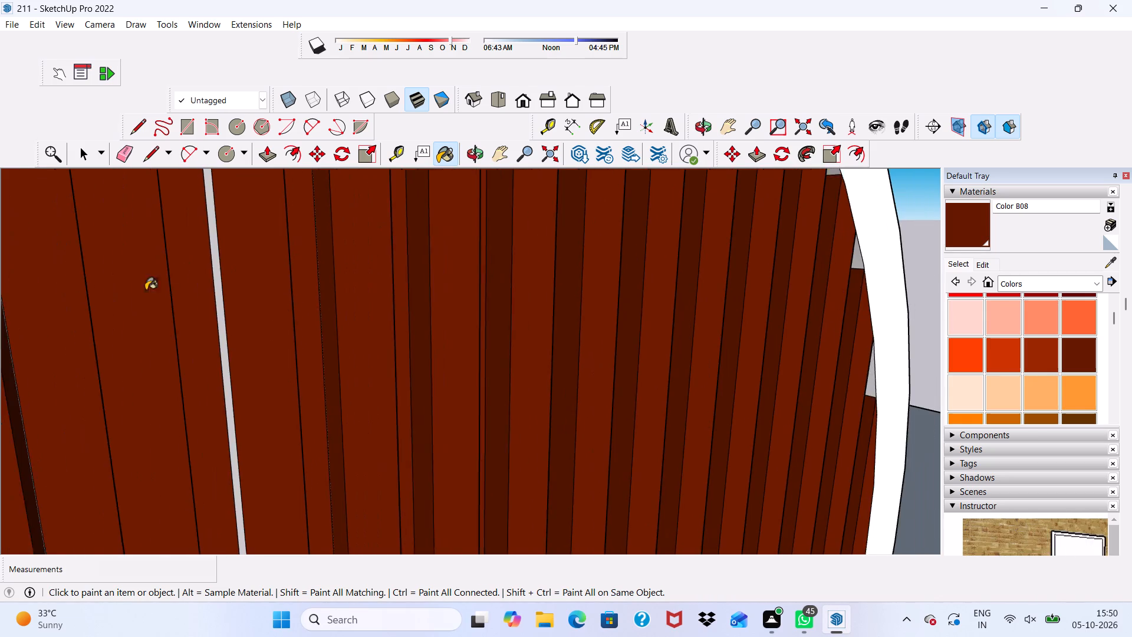
scroll(146, 290, "down", 7)
scroll(145, 271, "up", 9)
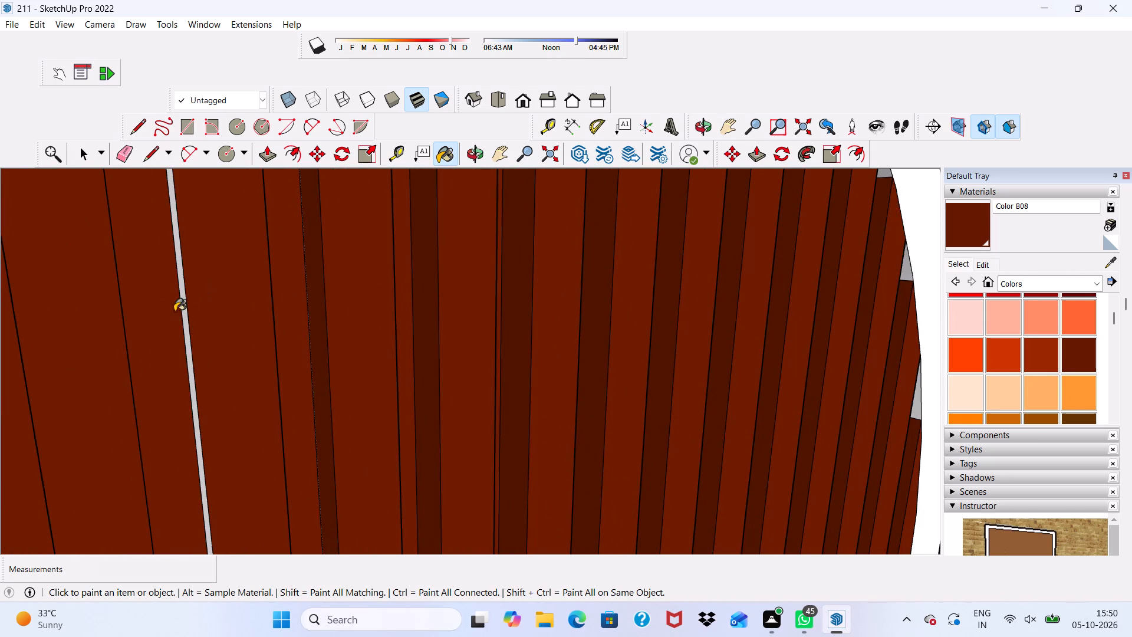
left_click(181, 303)
Paint the next unpainted light side face towards the wall's middle with Color B08.
scroll(180, 294, "down", 5)
scroll(176, 304, "up", 3)
scroll(176, 304, "down", 1)
scroll(176, 304, "up", 4)
scroll(197, 265, "down", 1)
scroll(197, 265, "up", 4)
scroll(197, 265, "down", 1)
scroll(197, 265, "up", 3)
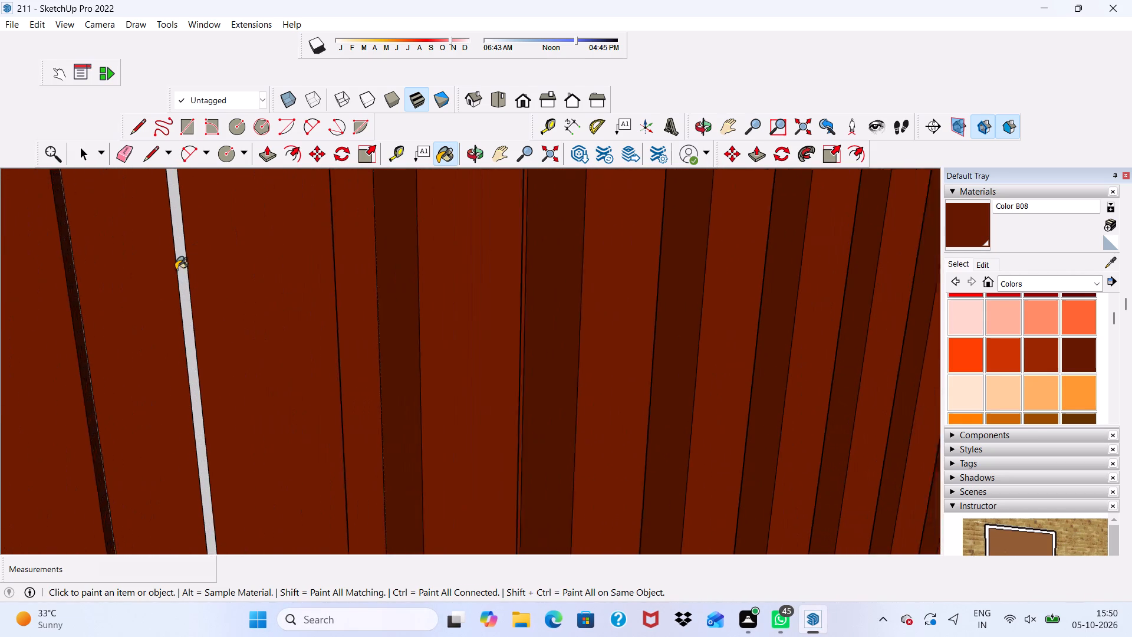
scroll(176, 270, "up", 2)
left_click(177, 268)
scroll(185, 264, "down", 1)
left_click(185, 264)
scroll(185, 264, "down", 10)
scroll(215, 245, "up", 1)
scroll(221, 251, "down", 3)
scroll(248, 264, "up", 1)
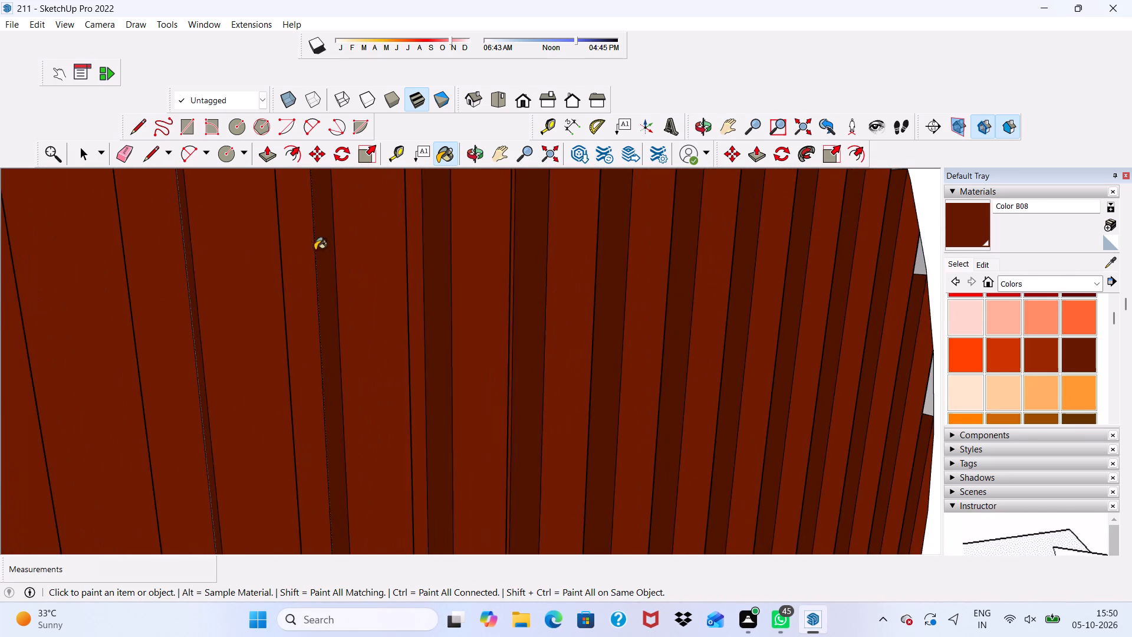
Paint the next two light side faces towards the wall's middle with Color B08.
scroll(315, 251, "down", 3)
scroll(341, 278, "up", 1)
scroll(347, 281, "down", 5)
scroll(394, 312, "up", 1)
scroll(399, 316, "down", 8)
scroll(406, 287, "up", 1)
scroll(396, 301, "down", 4)
scroll(311, 281, "up", 5)
scroll(354, 279, "down", 1)
scroll(359, 279, "up", 2)
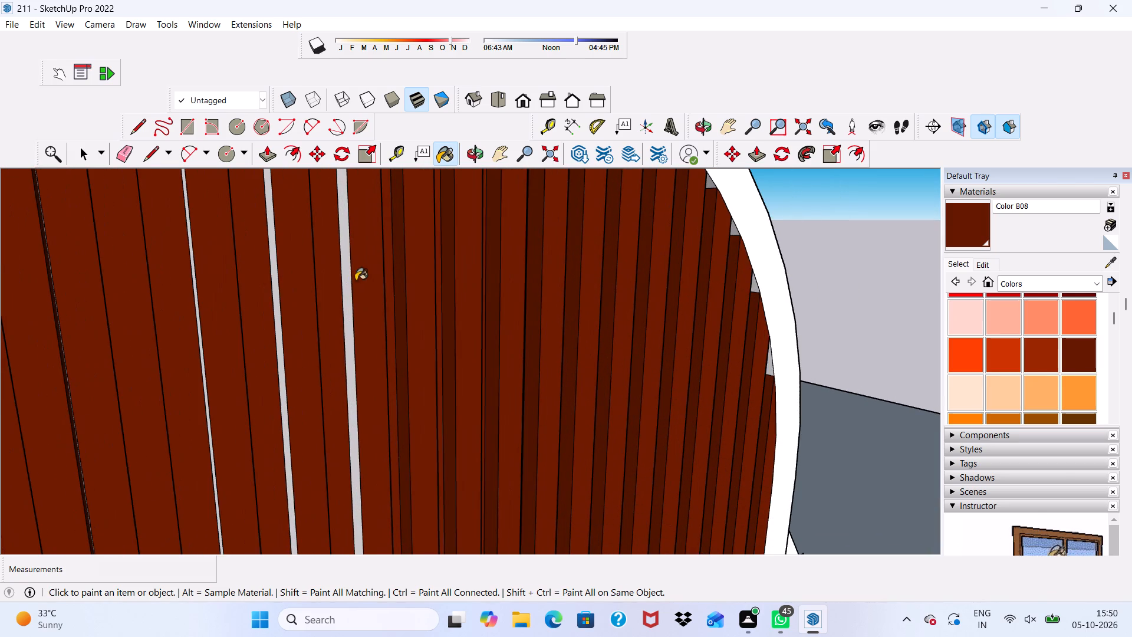
left_click(350, 288)
scroll(344, 295, "up", 4)
left_click(344, 295)
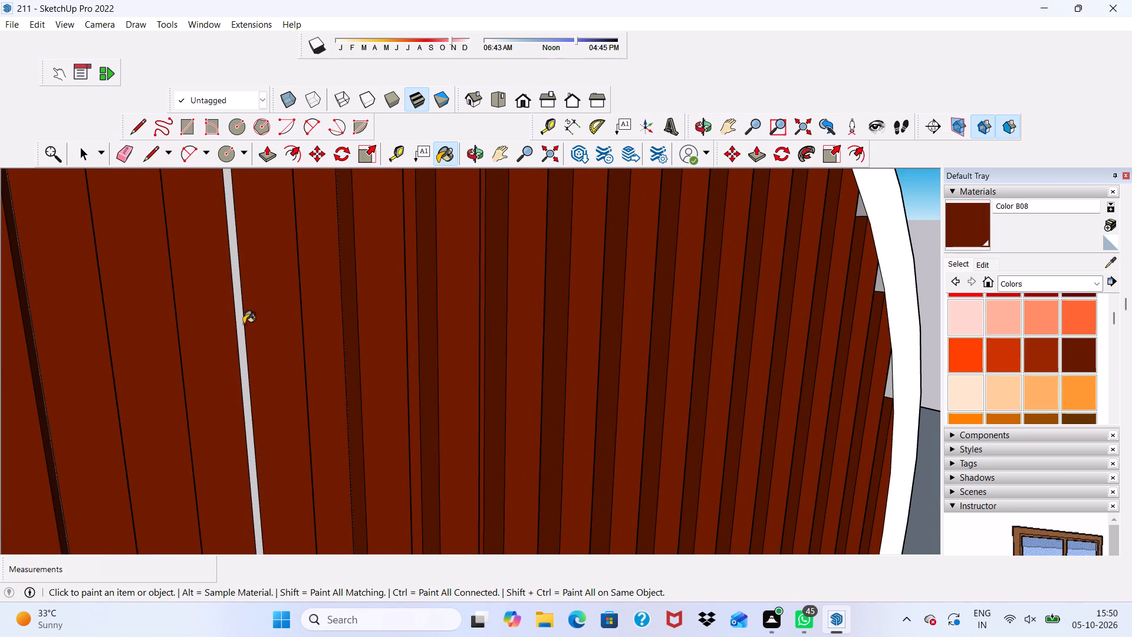
left_click(243, 324)
Paint the first white side faces beyond the already brown strips on the arched wall's straight part with Color B08.
scroll(235, 327, "down", 2)
scroll(235, 327, "up", 1)
scroll(238, 327, "down", 7)
scroll(324, 334, "up", 1)
scroll(451, 284, "down", 8)
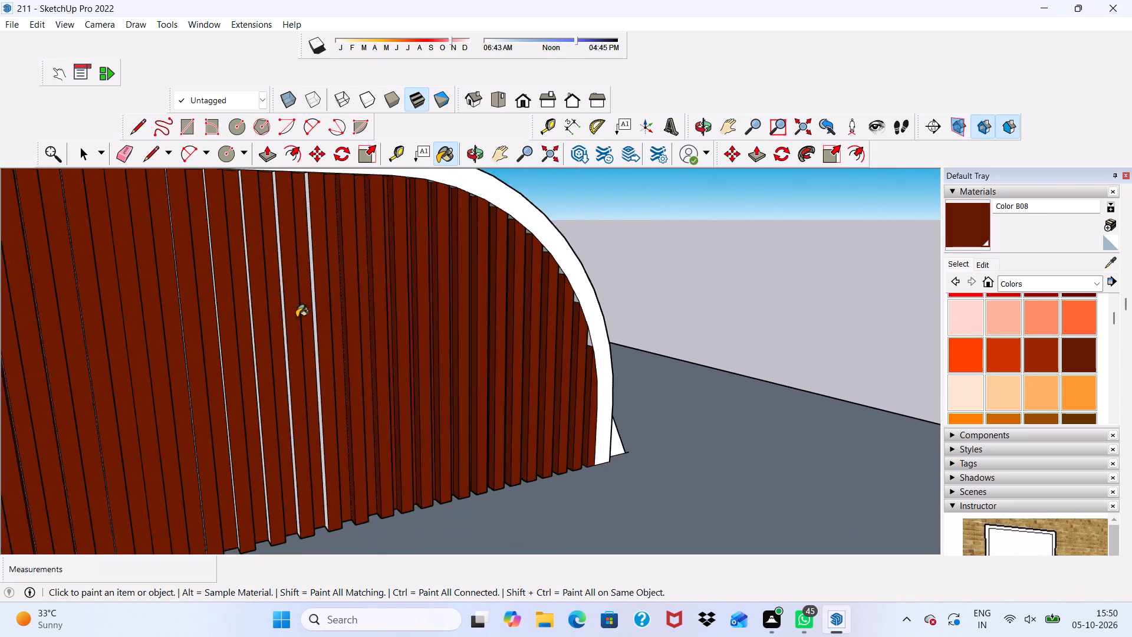
scroll(297, 317, "down", 2)
middle_click_drag(295, 320, 459, 323)
scroll(384, 251, "up", 3)
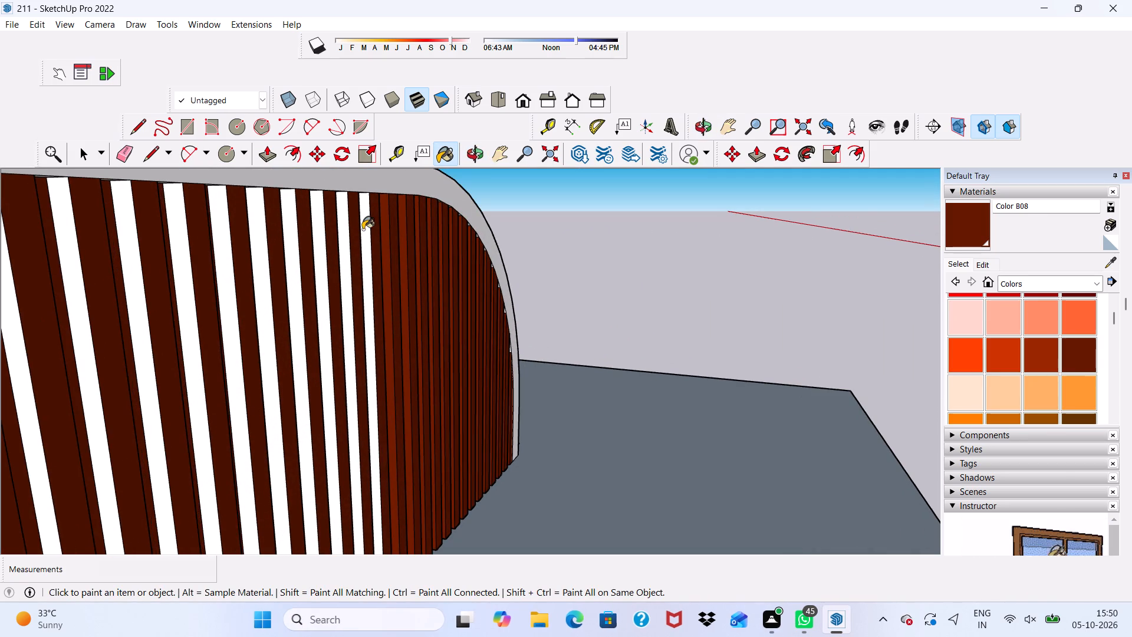
left_click(363, 229)
left_click_drag(348, 238, 337, 247)
left_click(343, 244)
left_click(318, 265)
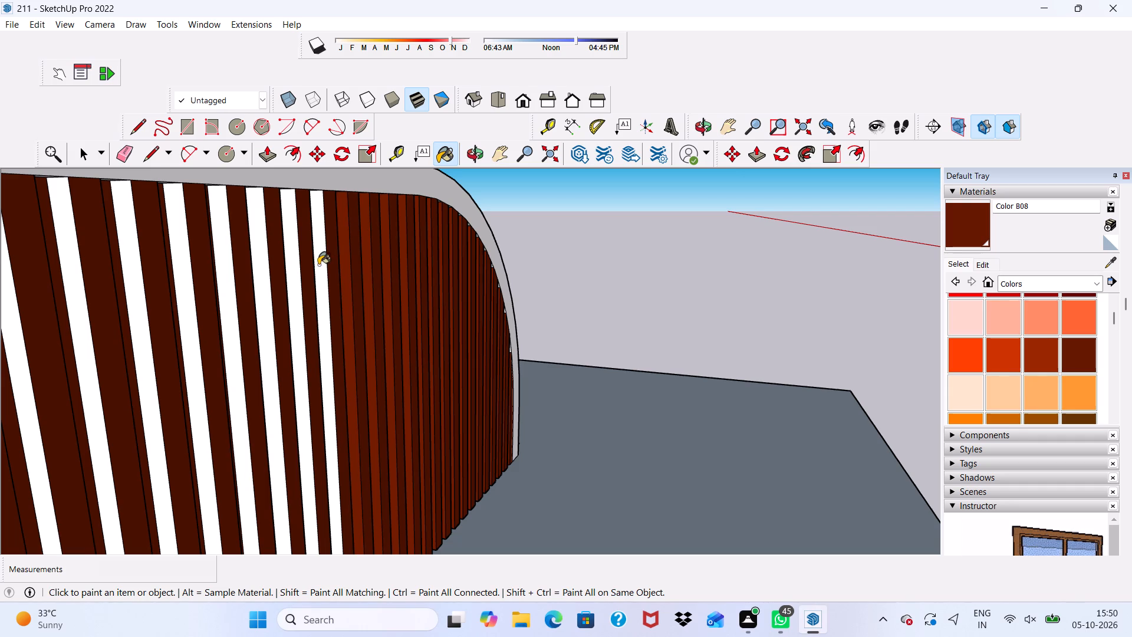
Continue Color B08 on the next six white side faces of the straight part, moving towards the entrance pillar.
left_click(291, 274)
left_click(258, 282)
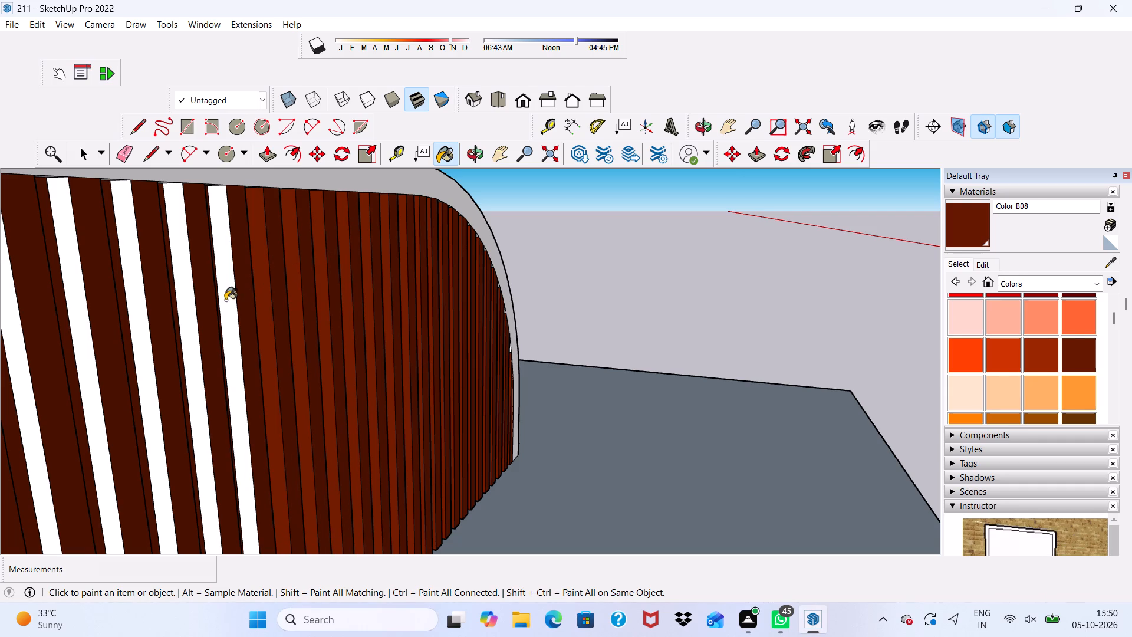
left_click(225, 300)
left_click(186, 316)
left_click(144, 329)
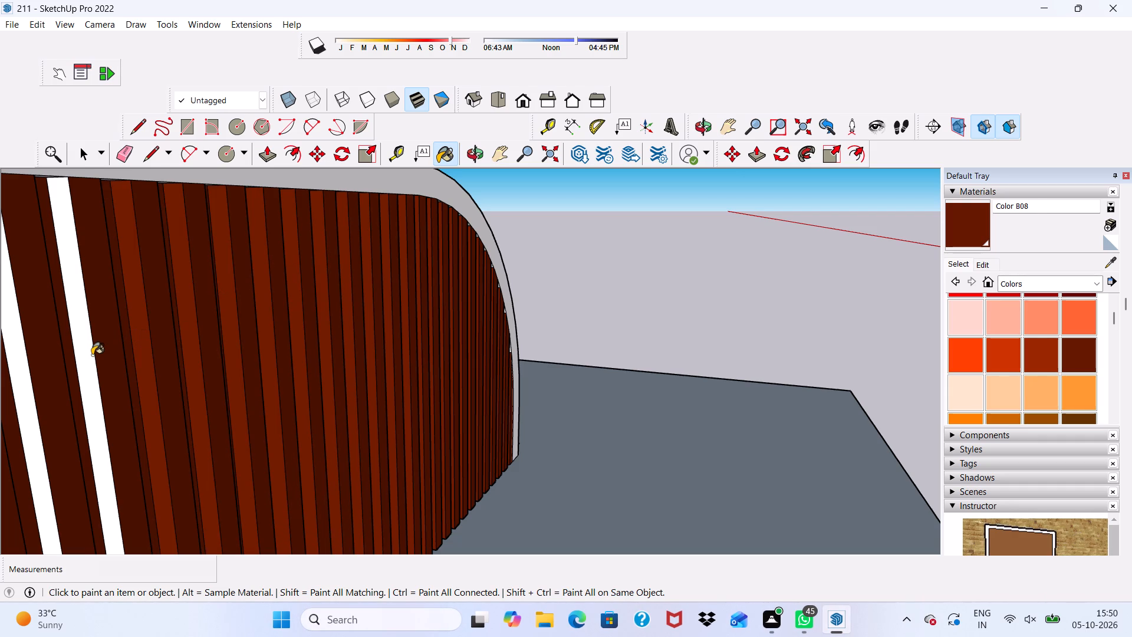
left_click(91, 356)
Paint the skipped white side face and the next three along the straight part with Color B08.
scroll(97, 343, "down", 7)
scroll(214, 301, "up", 1)
scroll(225, 305, "down", 9)
scroll(189, 329, "up", 2)
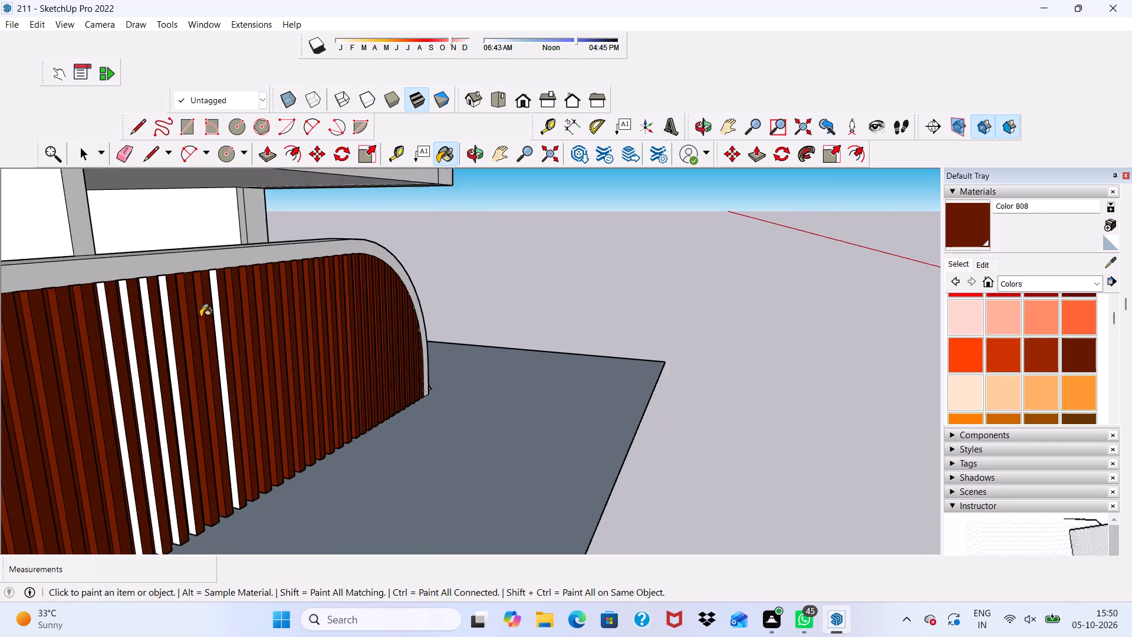
scroll(200, 317, "up", 5)
left_click(225, 292)
scroll(170, 310, "up", 3)
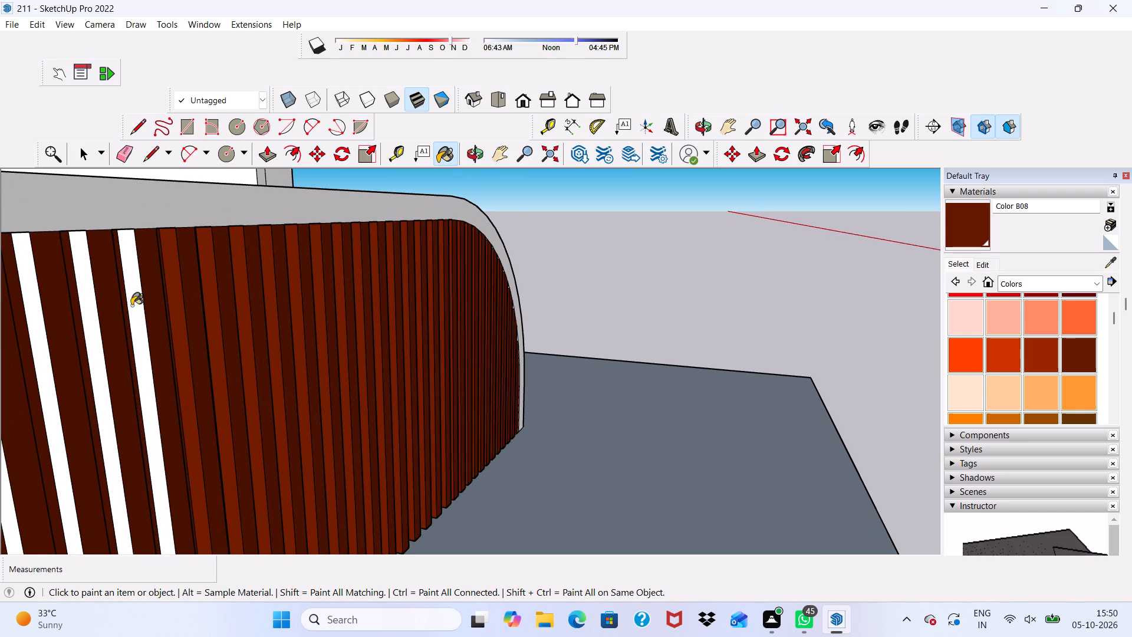
left_click(131, 306)
left_click(94, 322)
scroll(65, 323, "down", 1)
left_click(39, 330)
Paint the last white side faces left on the wall's straight part, up to the pillar-side curve, with Color B08.
scroll(74, 313, "down", 3)
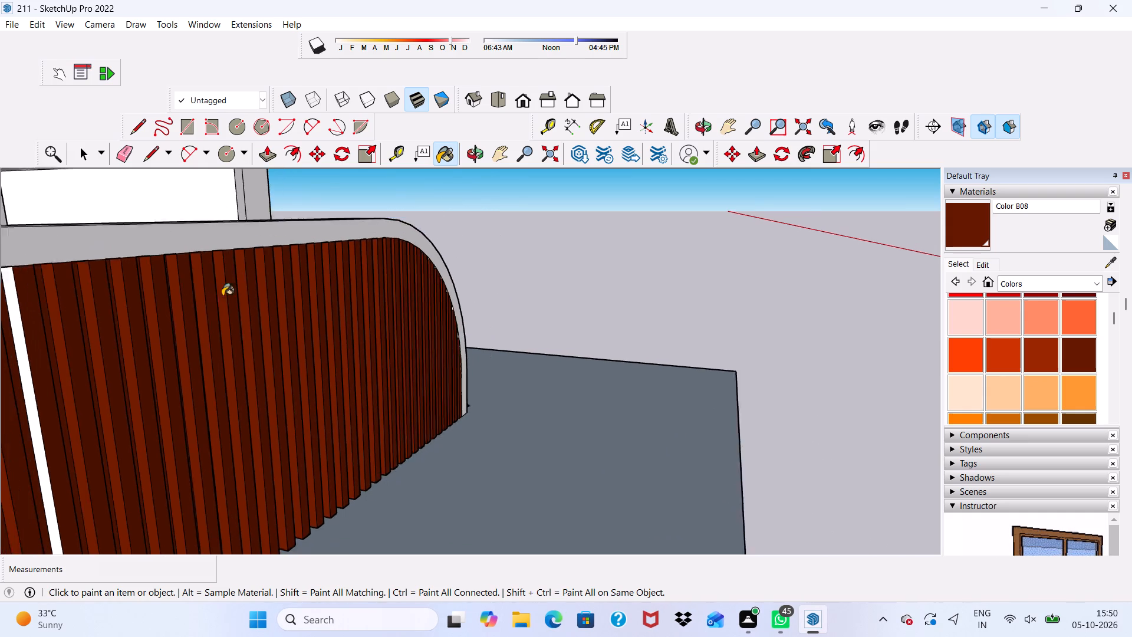
scroll(222, 296, "down", 4)
scroll(287, 287, "up", 2)
scroll(297, 290, "down", 3)
scroll(120, 339, "up", 4)
left_click(163, 316)
scroll(167, 314, "down", 3)
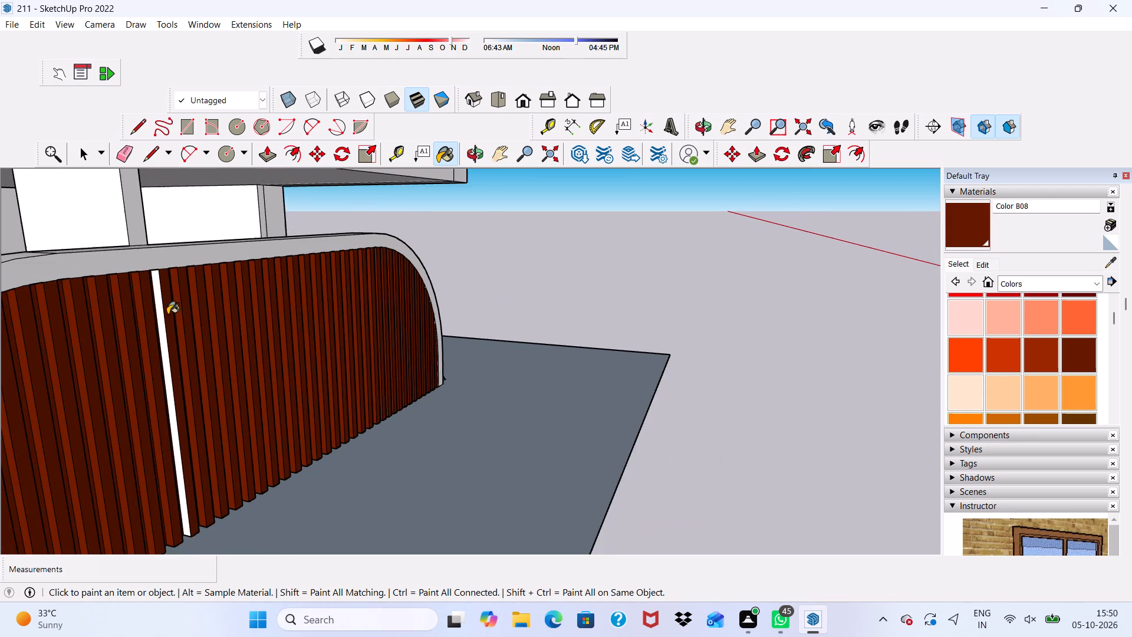
scroll(151, 331, "up", 4)
left_click(160, 322)
Paint the first two white side faces under the arch's pillar-side curve with Color B08.
scroll(173, 313, "down", 10)
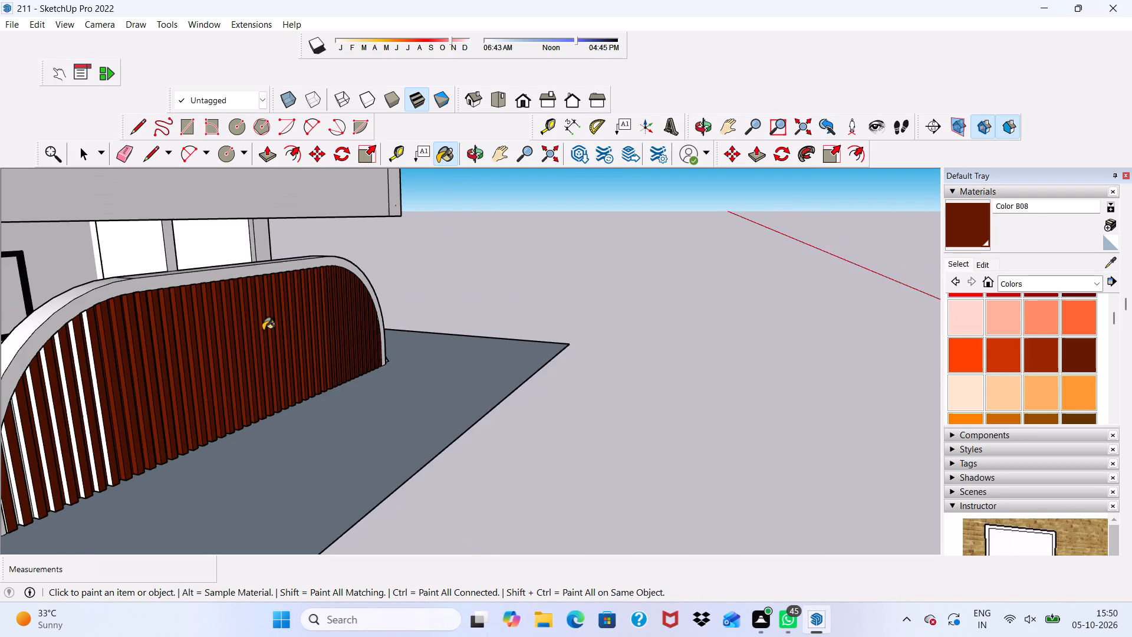
scroll(93, 344, "up", 16)
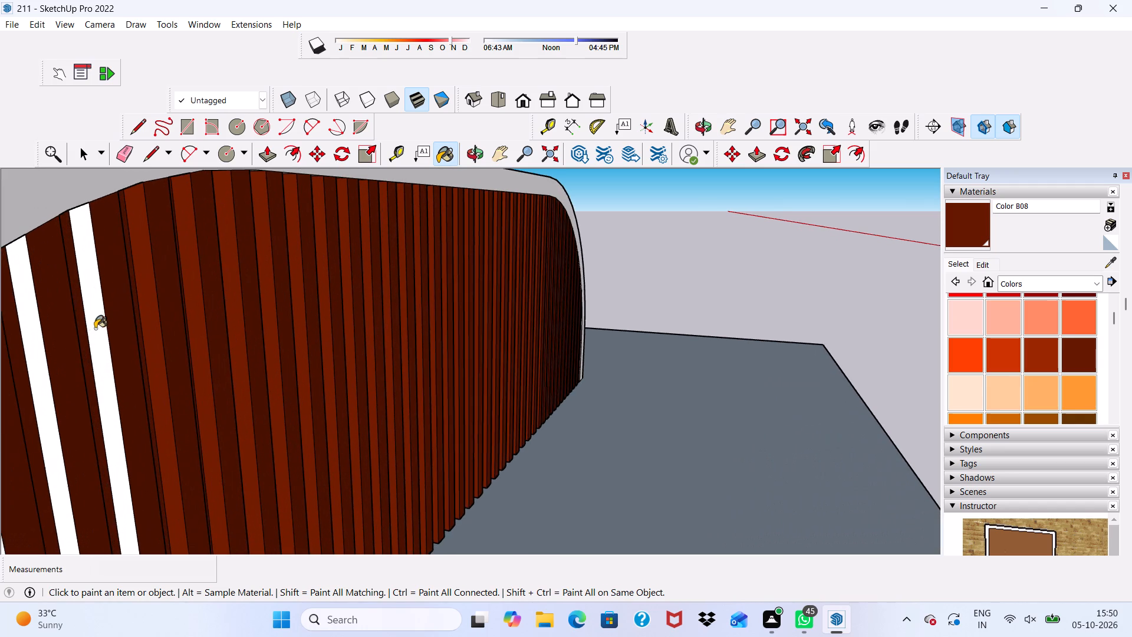
left_click(103, 334)
scroll(62, 383, "down", 1)
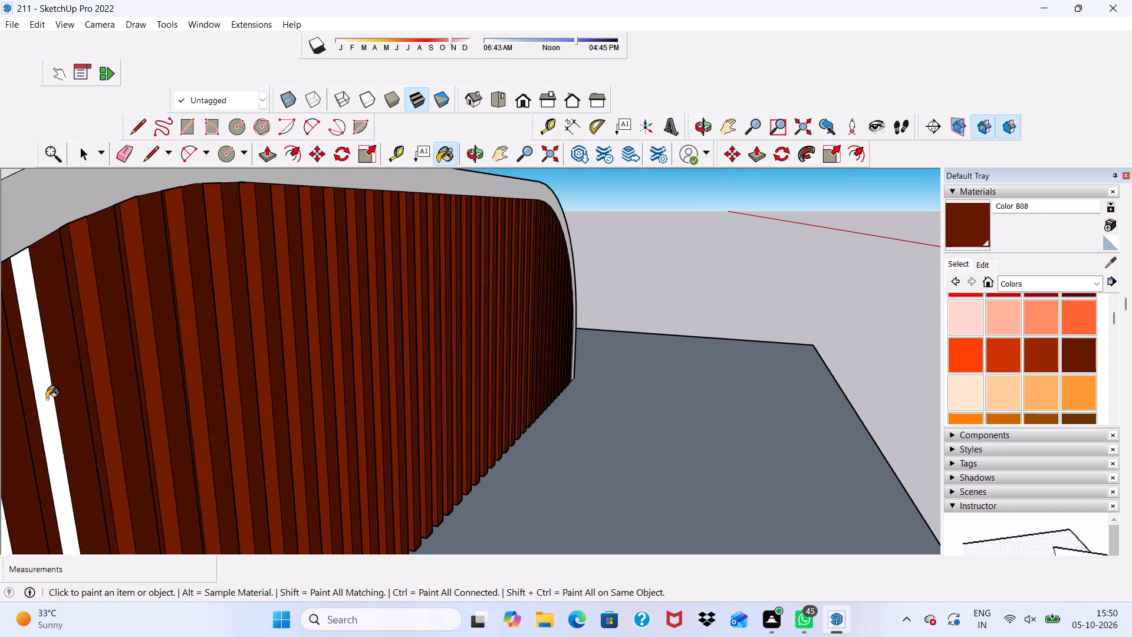
left_click(48, 399)
Paint the remaining white side faces under the pillar-side curve, down to the arch's end, with Color B08.
scroll(48, 399, "up", 1)
scroll(57, 399, "down", 4)
scroll(96, 390, "up", 1)
scroll(103, 387, "down", 1)
scroll(192, 324, "up", 3)
scroll(199, 332, "down", 1)
scroll(213, 343, "up", 1)
scroll(225, 349, "down", 3)
scroll(108, 436, "down", 4)
scroll(198, 426, "up", 1)
scroll(230, 414, "down", 4)
scroll(299, 377, "up", 2)
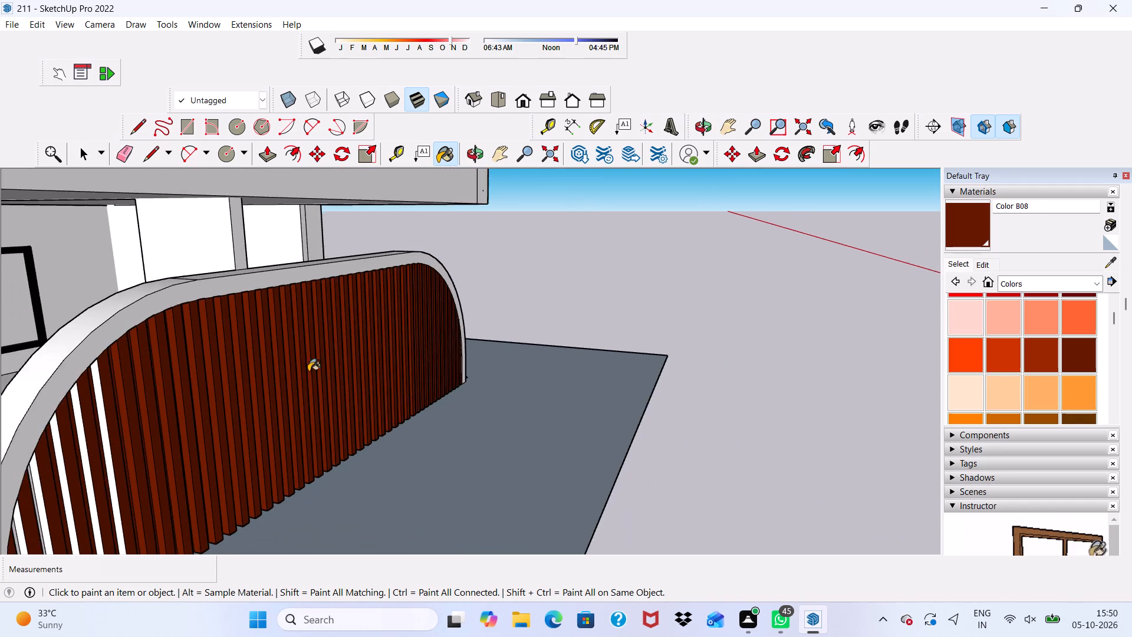
scroll(305, 377, "down", 4)
scroll(108, 487, "up", 7)
left_click(193, 411)
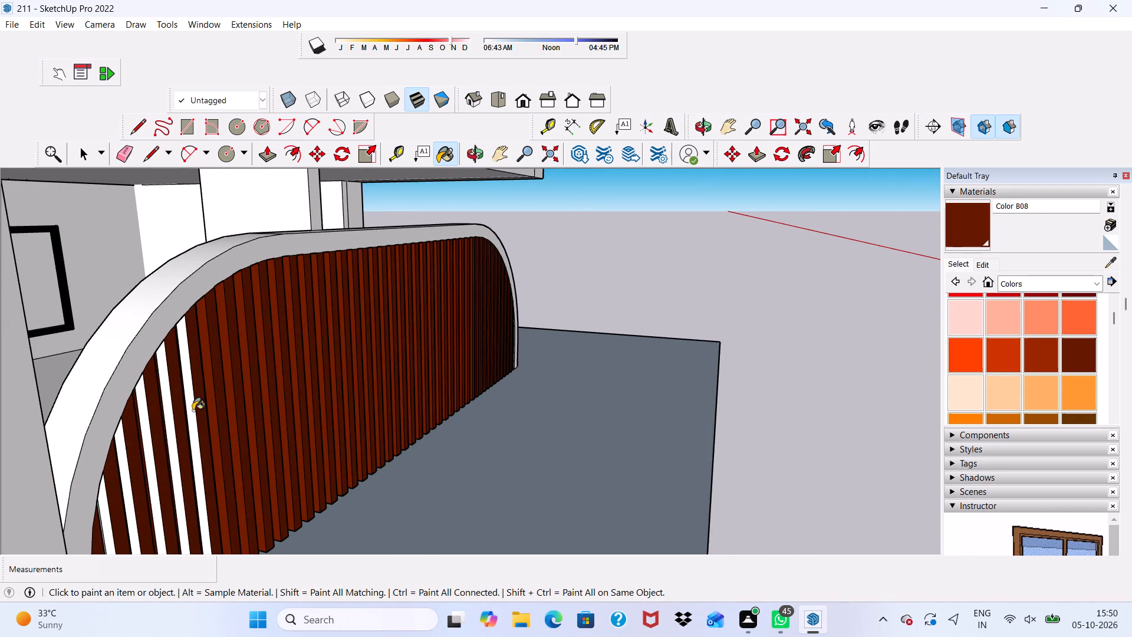
left_click(175, 435)
left_click(173, 444)
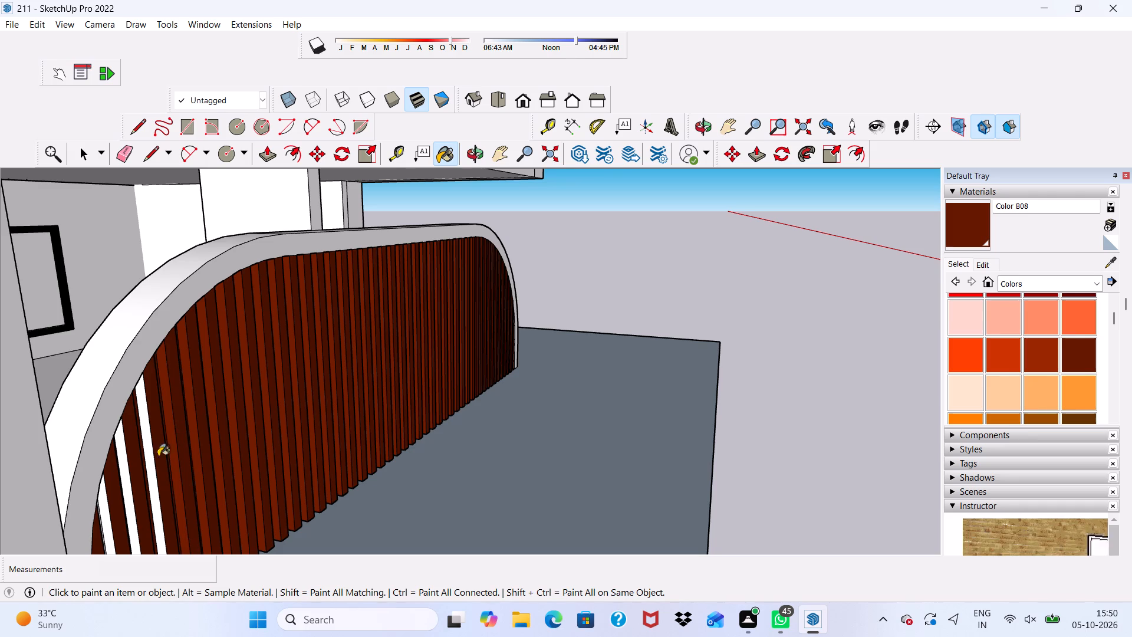
left_click(148, 465)
left_click_drag(130, 485, 123, 489)
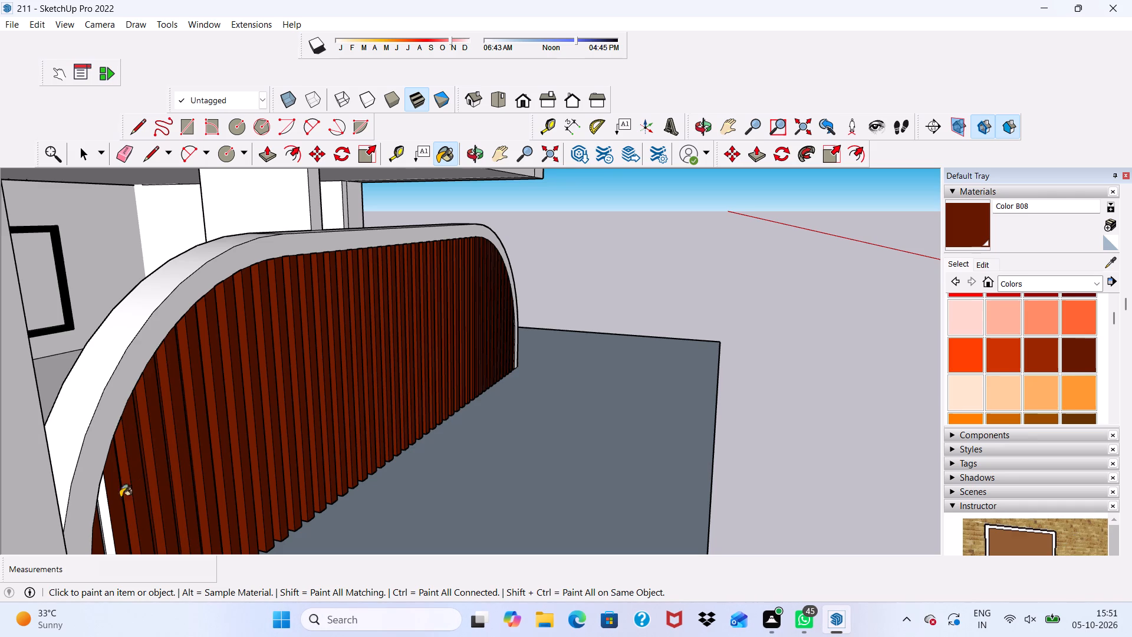
left_click(104, 514)
Paint the three thin white slivers between the outermost strips at the arch's pillar-side end with Color B08.
scroll(110, 497, "down", 4)
scroll(121, 559, "up", 2)
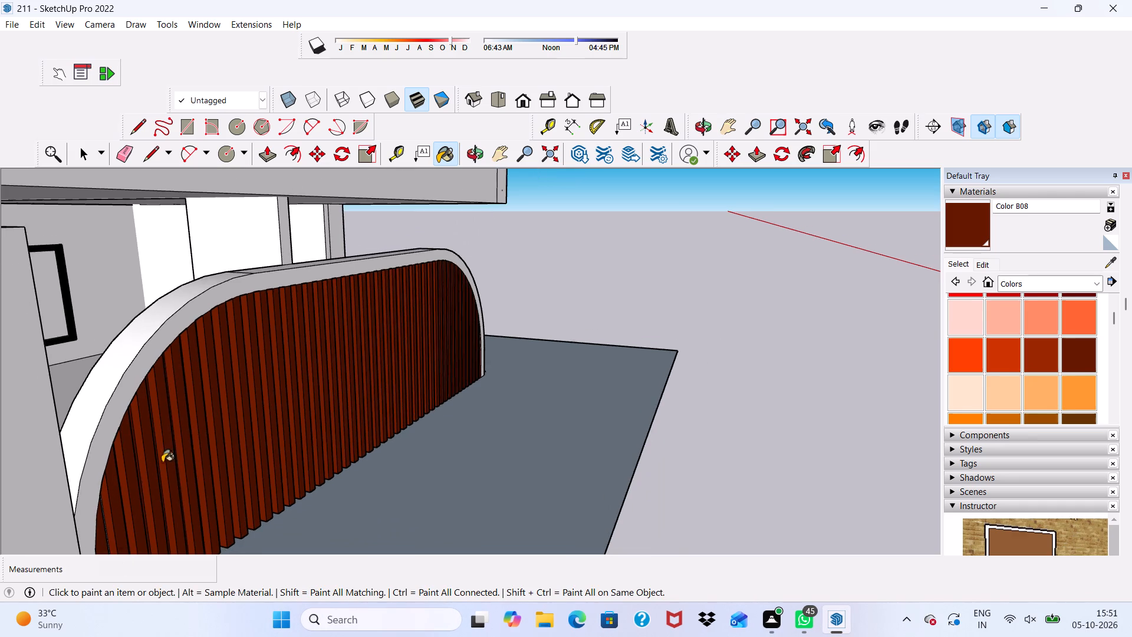
scroll(162, 462, "down", 11)
middle_click_drag(198, 460, 132, 451)
scroll(131, 451, "up", 10)
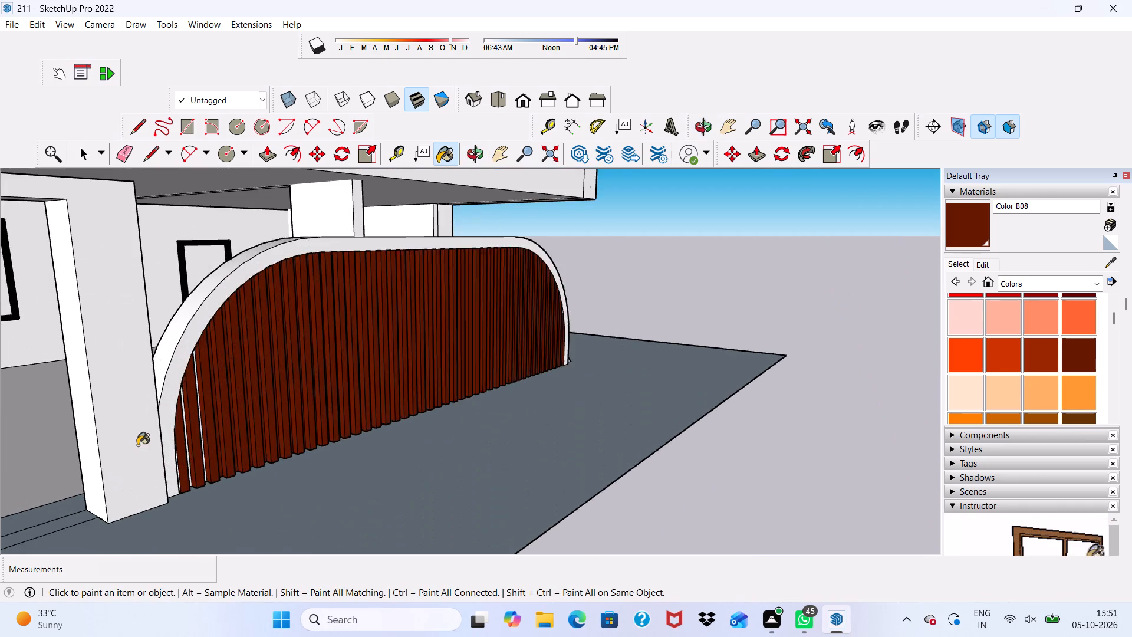
scroll(137, 445, "up", 5)
scroll(239, 429, "up", 11)
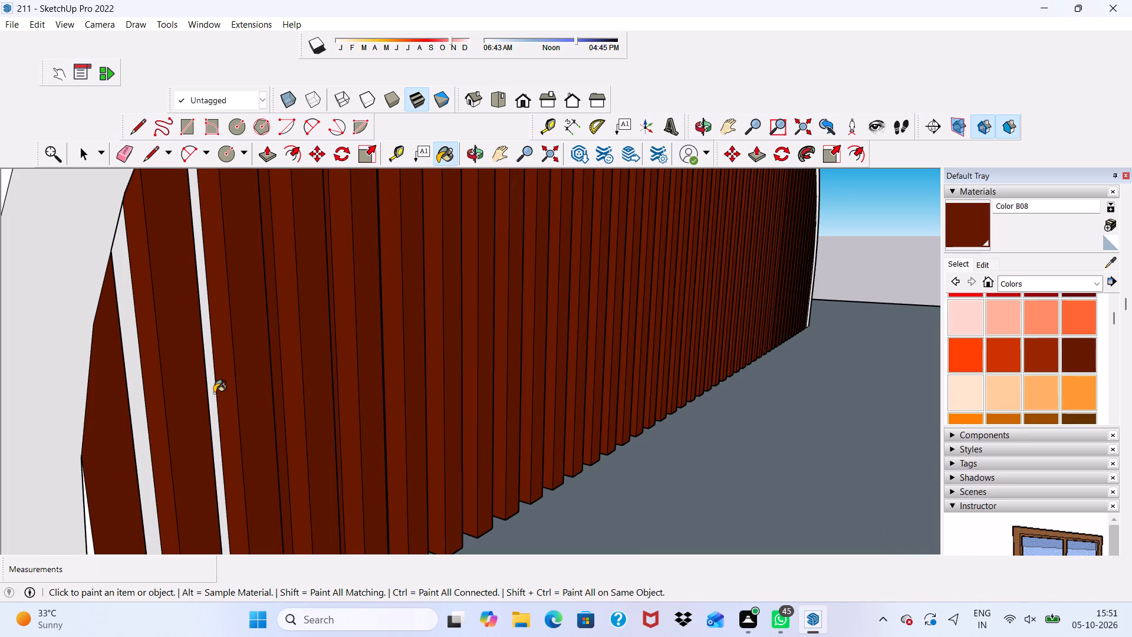
left_click(212, 393)
scroll(198, 415, "up", 1)
left_click(137, 452)
scroll(156, 419, "down", 3)
scroll(157, 418, "up", 1)
scroll(159, 416, "down", 4)
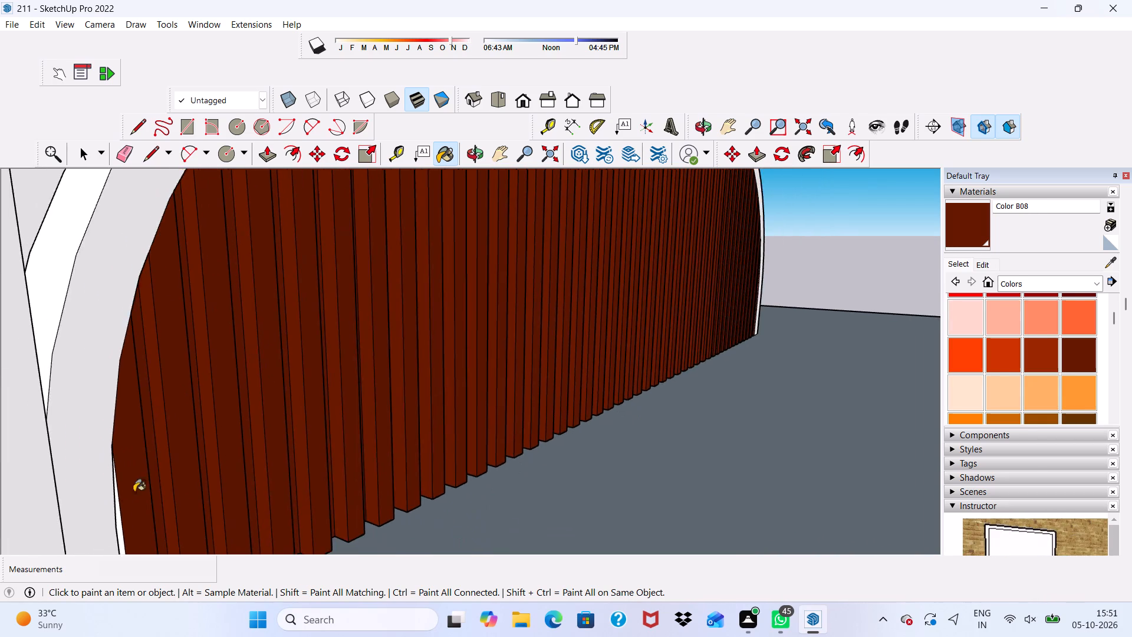
scroll(123, 501, "up", 7)
left_click(119, 520)
Paint the first white opposite side faces, from the wall's middle towards the entrance pillar, with Color B08.
scroll(120, 518, "up", 1)
scroll(120, 518, "down", 12)
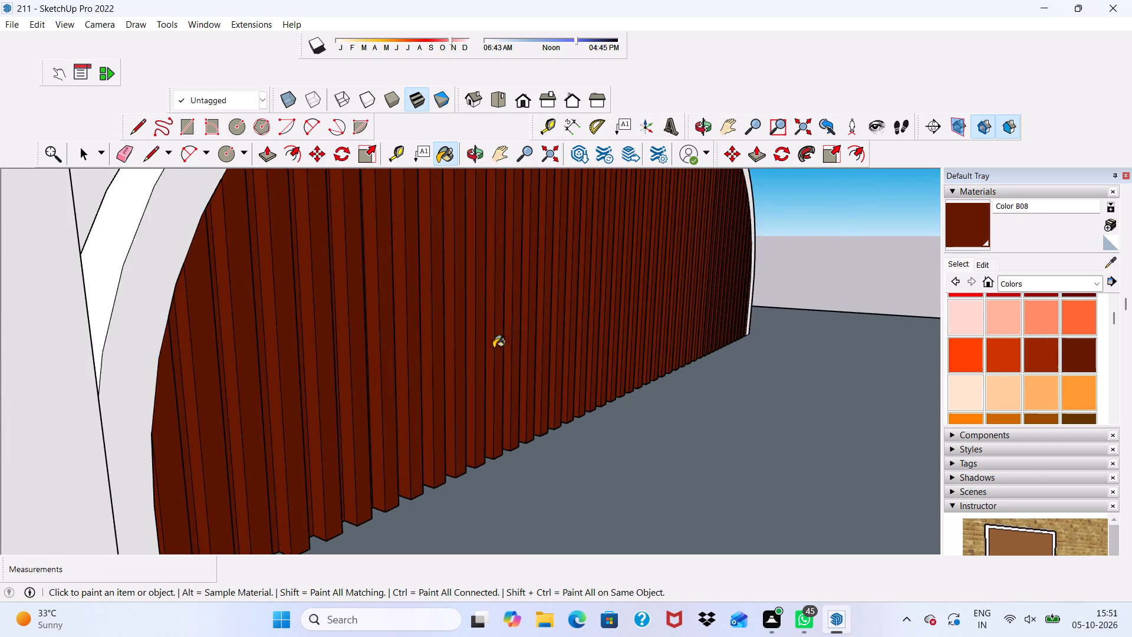
scroll(493, 348, "down", 13)
middle_click_drag(485, 352, 12, 352)
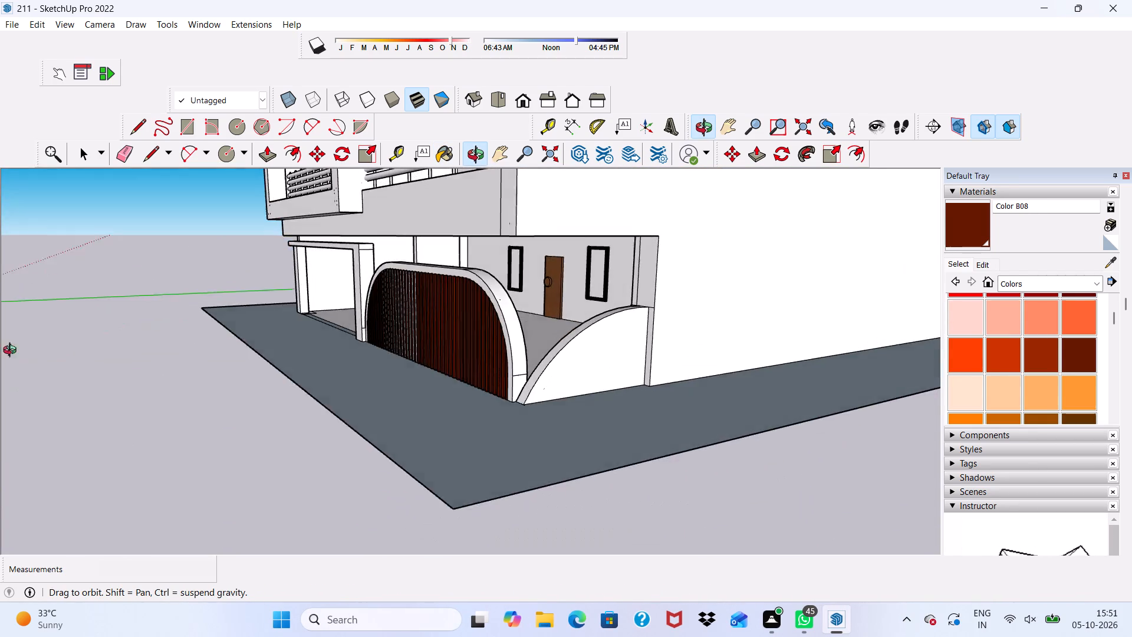
middle_click_drag(12, 352, 19, 348)
scroll(245, 334, "up", 1)
scroll(249, 336, "down", 1)
scroll(253, 337, "up", 10)
scroll(542, 290, "up", 1)
left_click(543, 290)
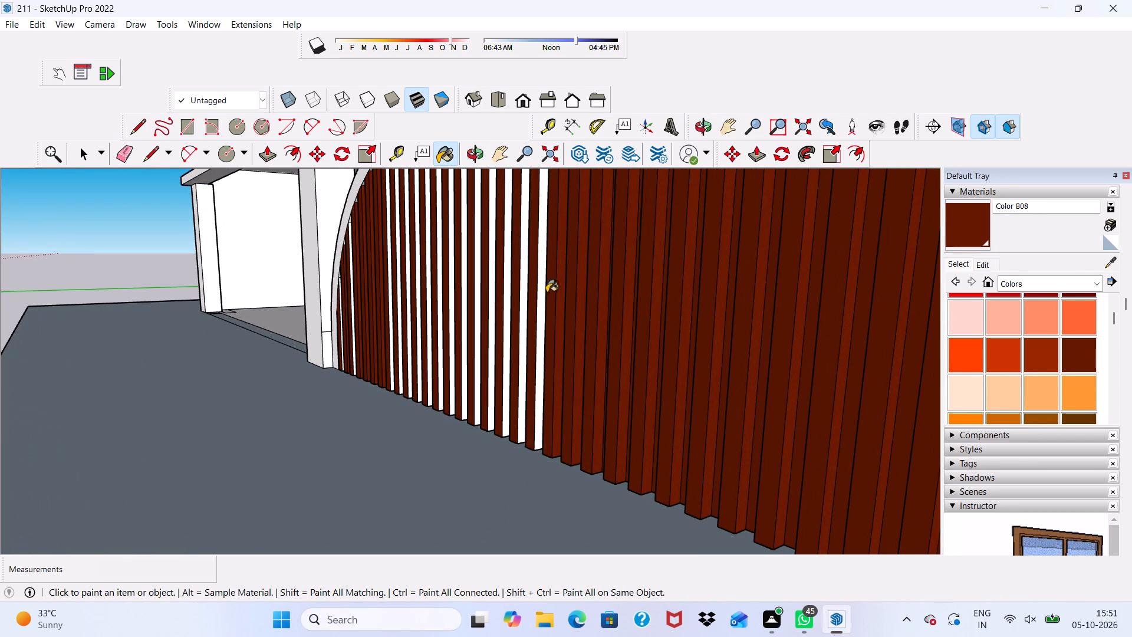
left_click(538, 299)
left_click(524, 308)
scroll(525, 309, "up", 4)
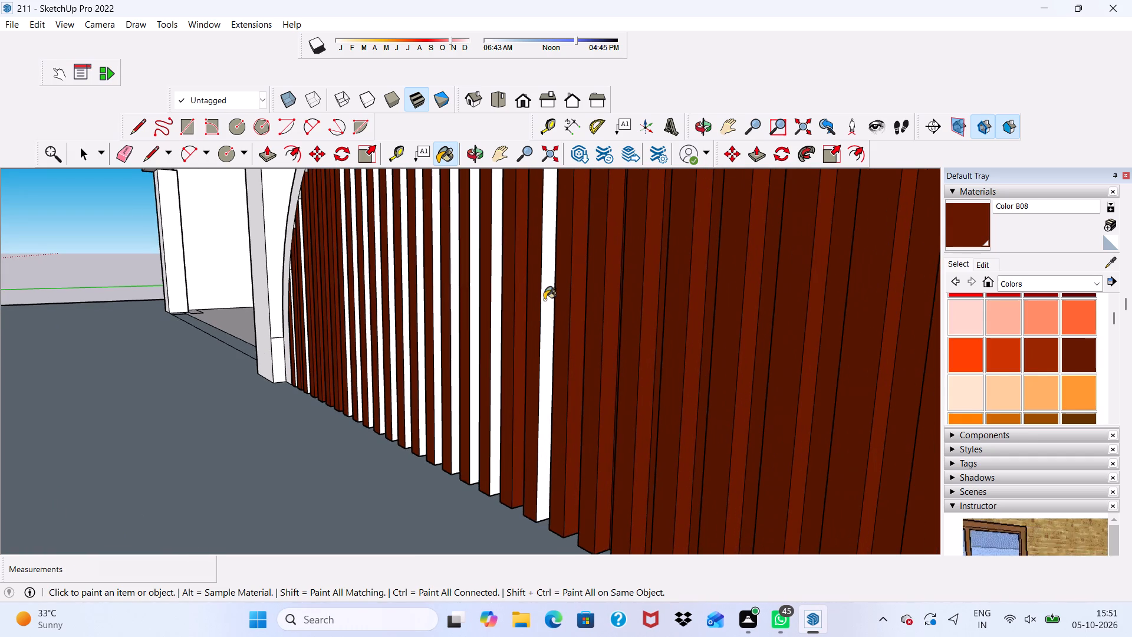
left_click(537, 304)
left_click_drag(537, 331, 539, 336)
left_click(542, 336)
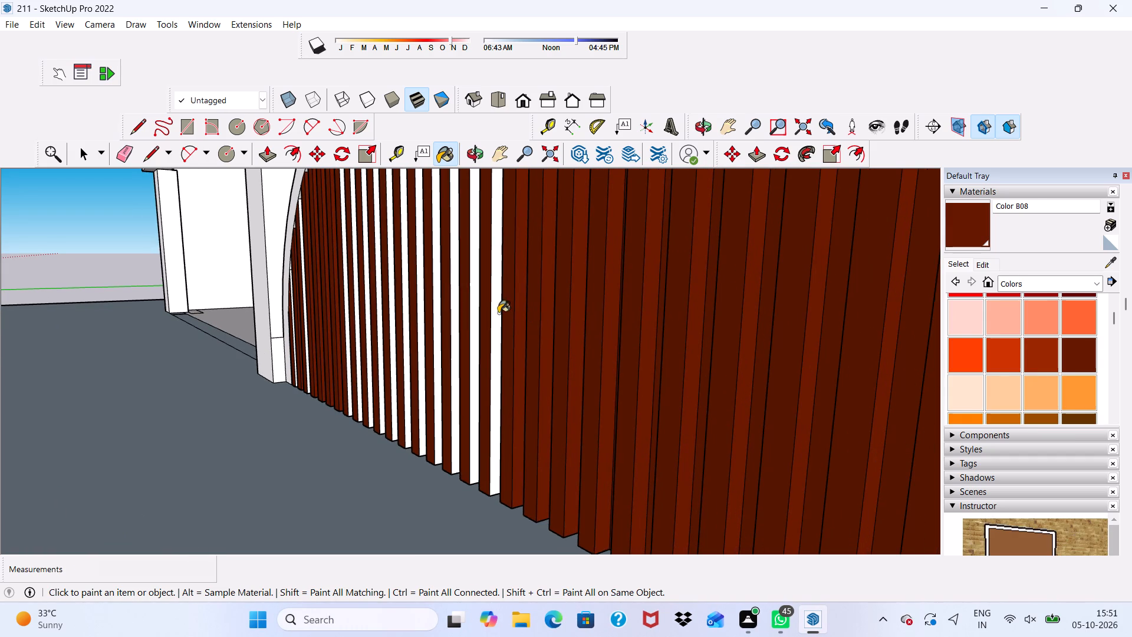
left_click(496, 311)
Continue Color B08 on the next opposite side faces still white, moving towards the entrance pillar.
scroll(462, 305, "up", 2)
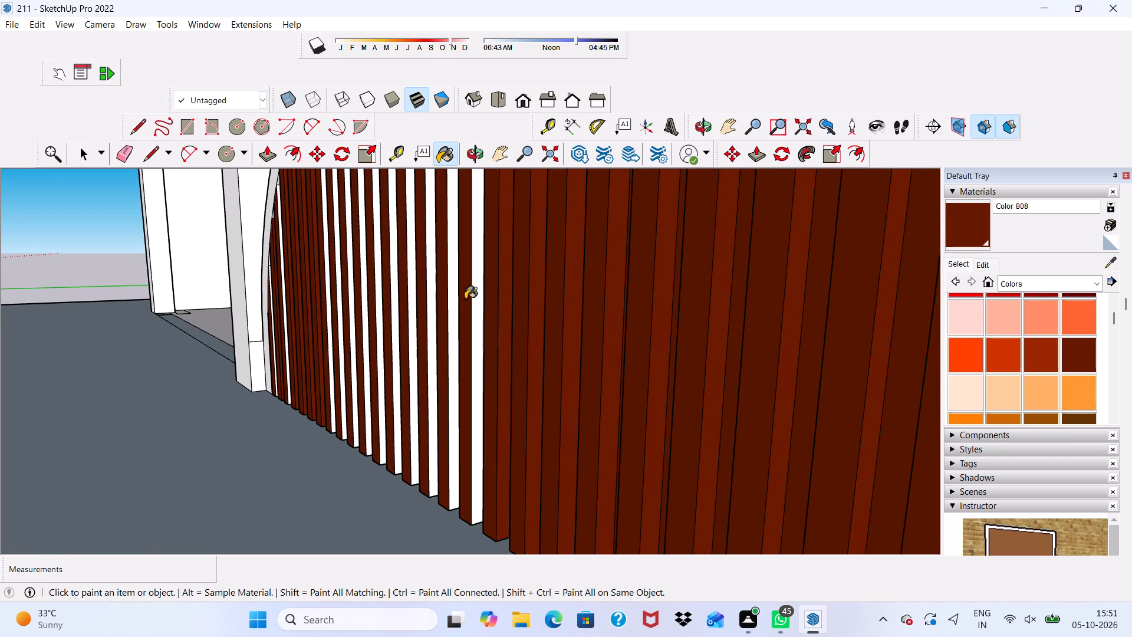
left_click(474, 294)
left_click(452, 303)
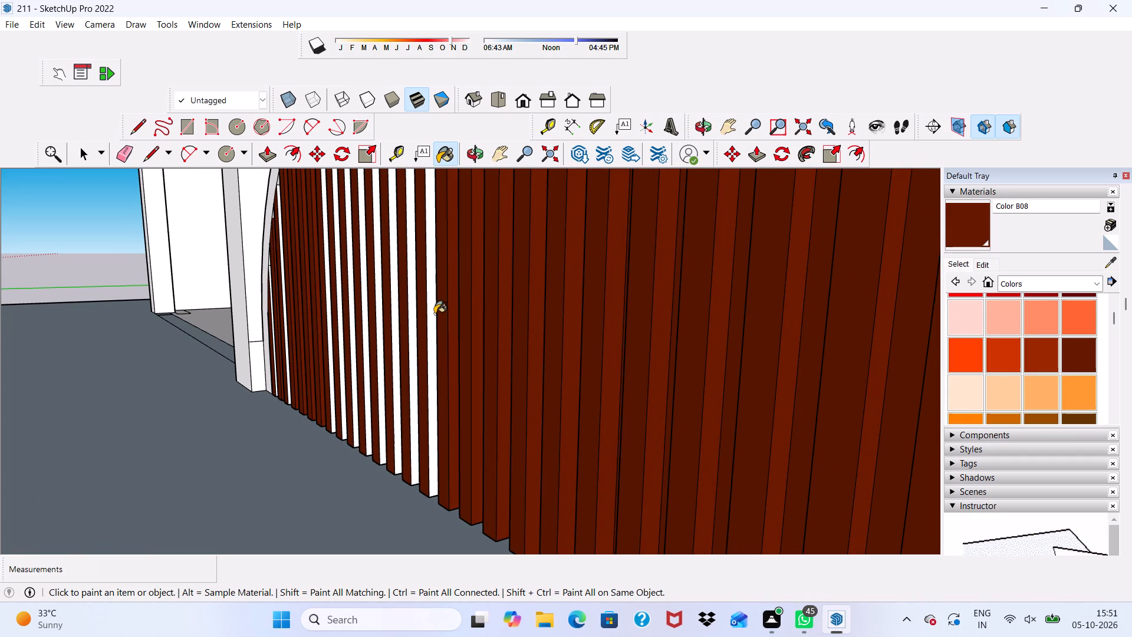
left_click(435, 314)
left_click(412, 301)
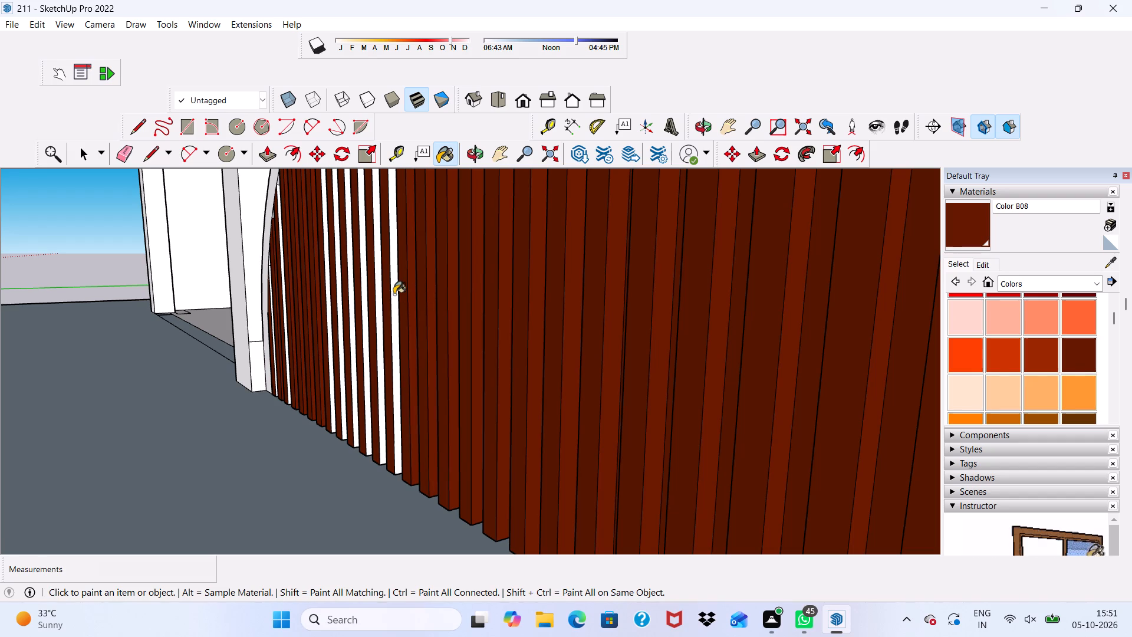
left_click(393, 294)
left_click(377, 288)
left_click(368, 285)
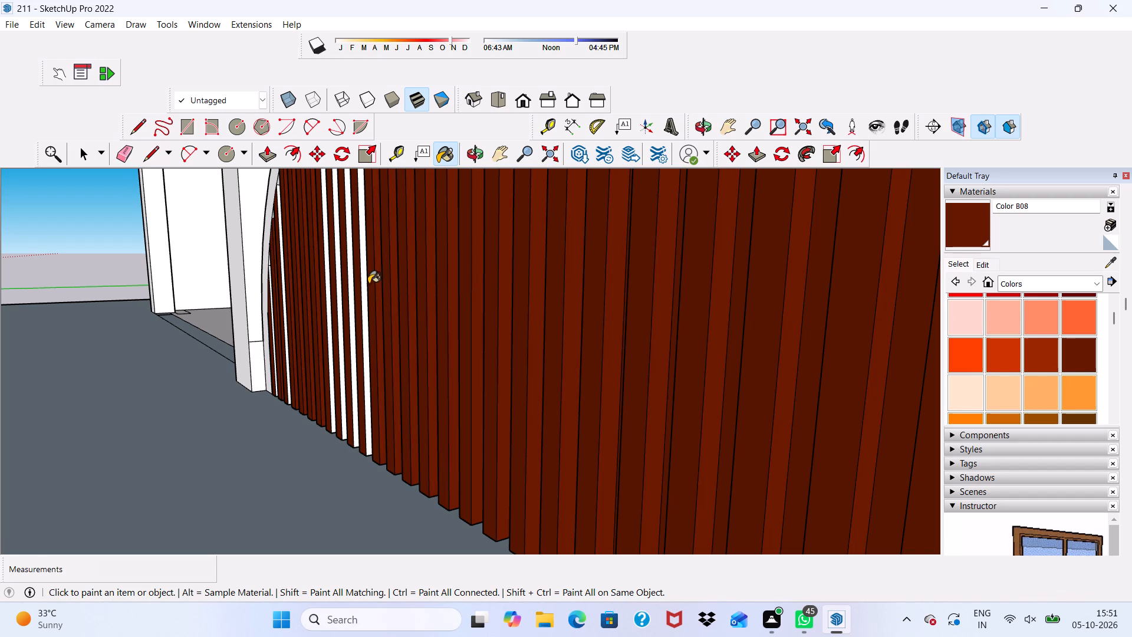
Paint the last group of adjacent white opposite side faces before the already brown strips near the pillar with Color B08.
scroll(361, 278, "up", 11)
left_click(357, 270)
left_click(319, 262)
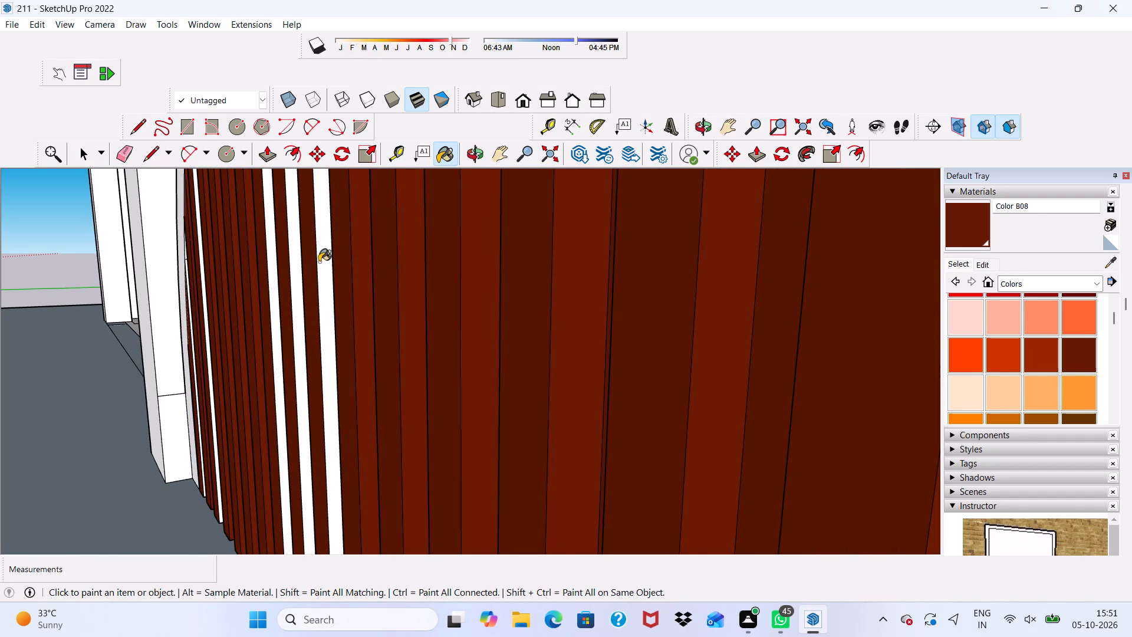
left_click(289, 266)
left_click(268, 267)
left_click(290, 259)
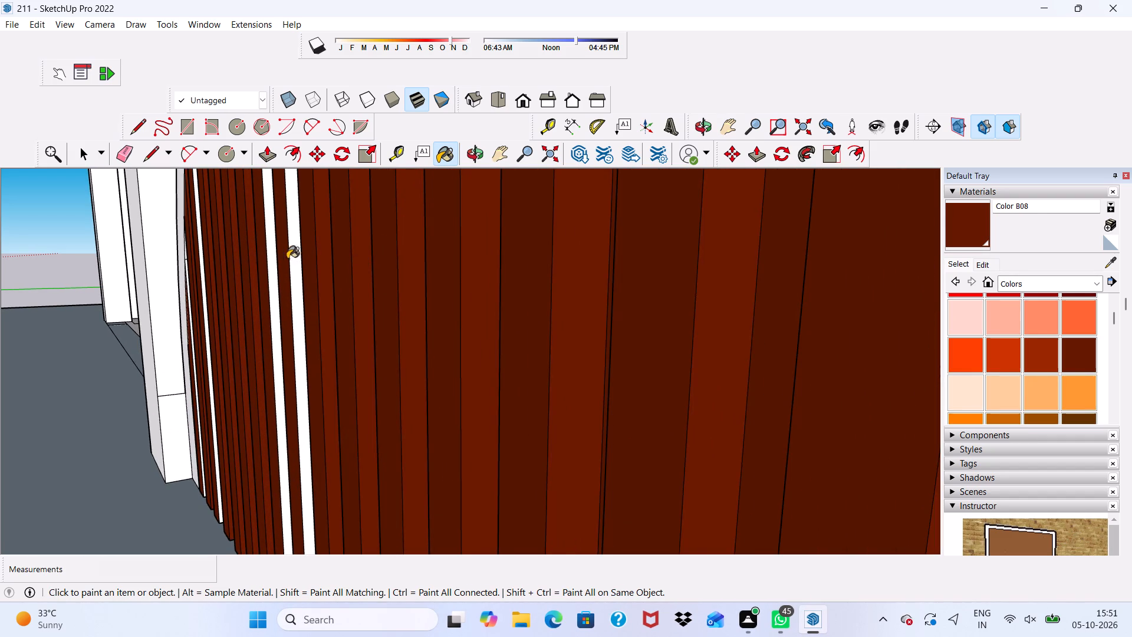
left_click(270, 262)
scroll(274, 262, "up", 4)
left_click_drag(298, 257, 304, 260)
scroll(306, 258, "down", 5)
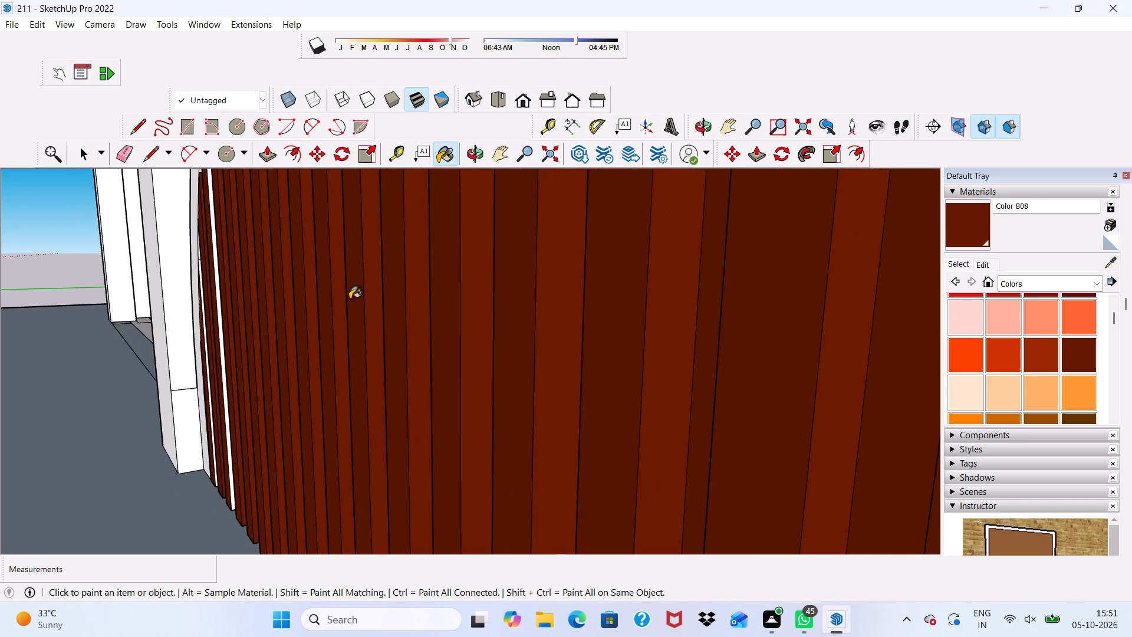
Paint the leftover thin white side faces at the arch's curved end beside the pillar with Color B08.
scroll(350, 299, "down", 7)
scroll(353, 304, "up", 2)
scroll(353, 307, "down", 1)
scroll(353, 307, "up", 1)
scroll(353, 307, "down", 7)
scroll(347, 360, "up", 1)
scroll(251, 341, "down", 5)
scroll(259, 395, "up", 1)
scroll(267, 301, "up", 7)
scroll(238, 271, "down", 1)
scroll(238, 271, "up", 11)
left_click(294, 321)
scroll(294, 321, "down", 12)
scroll(235, 372, "up", 2)
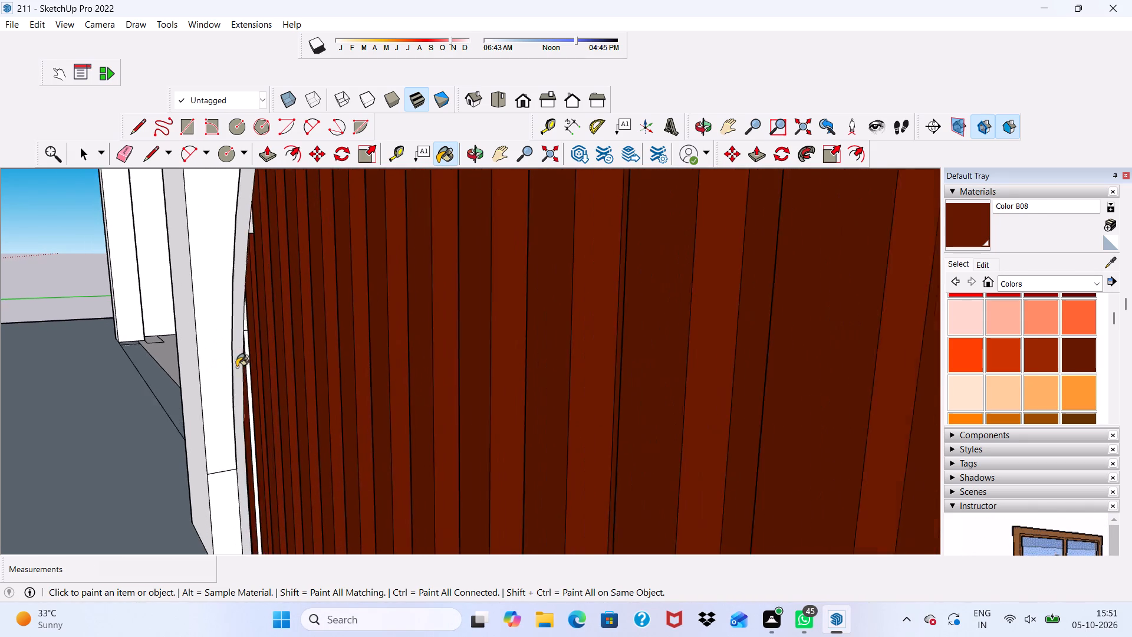
scroll(236, 367, "up", 3)
middle_click_drag(234, 355, 278, 375)
scroll(278, 375, "up", 3)
left_click(260, 377)
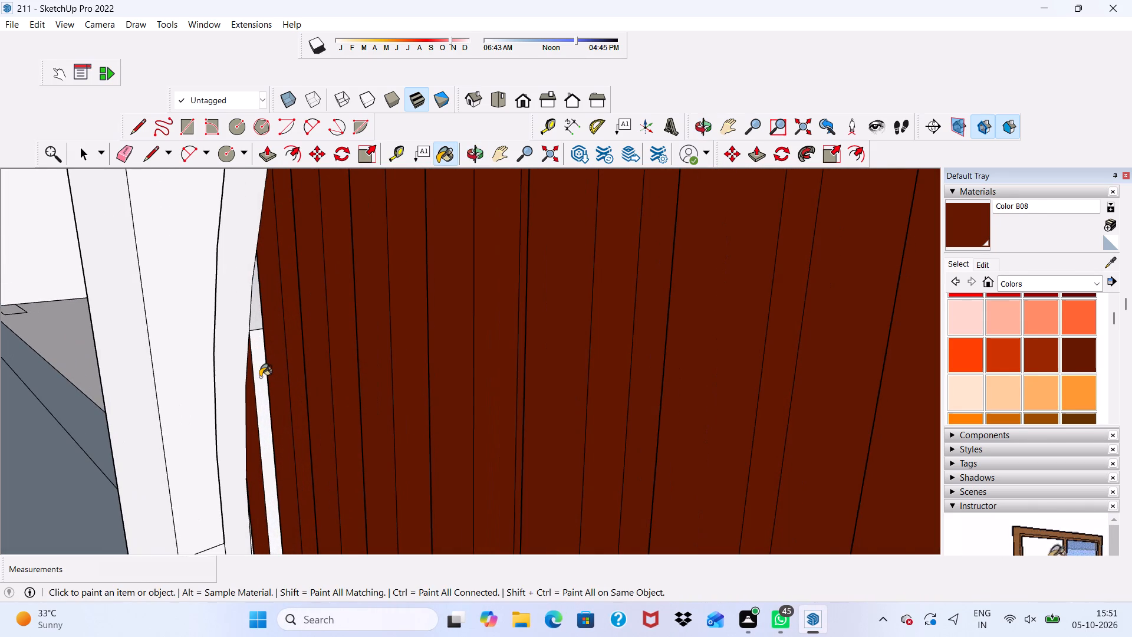
scroll(254, 376, "down", 9)
middle_click_drag(389, 350, 612, 332)
scroll(591, 316, "up", 1)
scroll(459, 308, "down", 6)
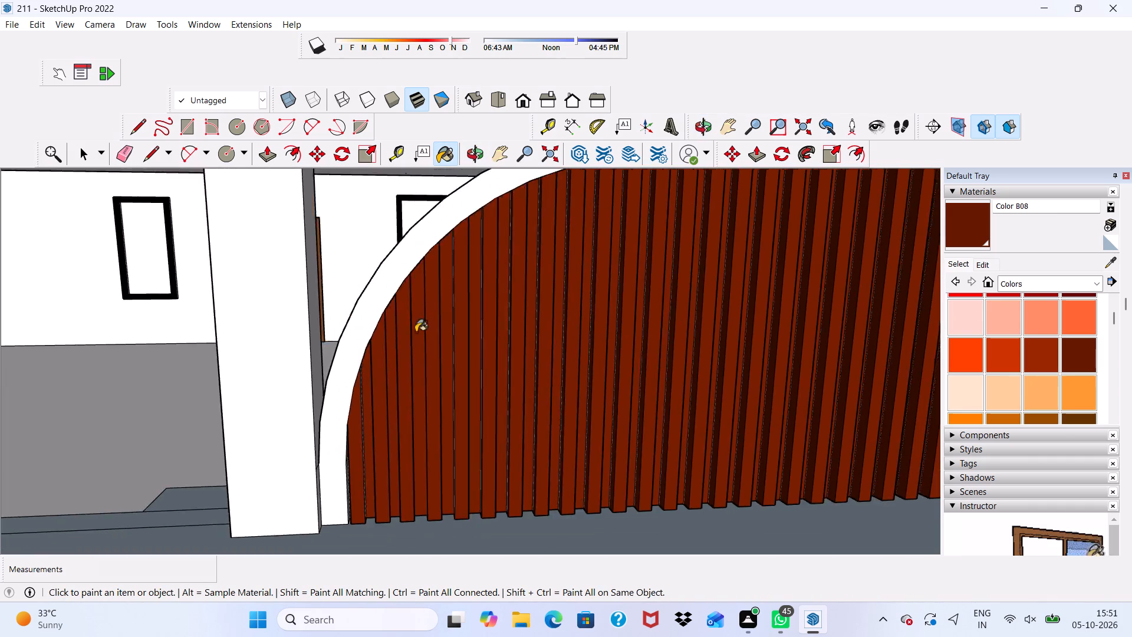
Examine the fully painted arched strip wall and the surrounding ground-floor front from a wider view.
scroll(416, 332, "down", 4)
scroll(418, 385, "up", 1)
scroll(419, 388, "down", 4)
scroll(522, 377, "up", 1)
scroll(530, 382, "down", 2)
middle_click_drag(548, 392, 547, 339)
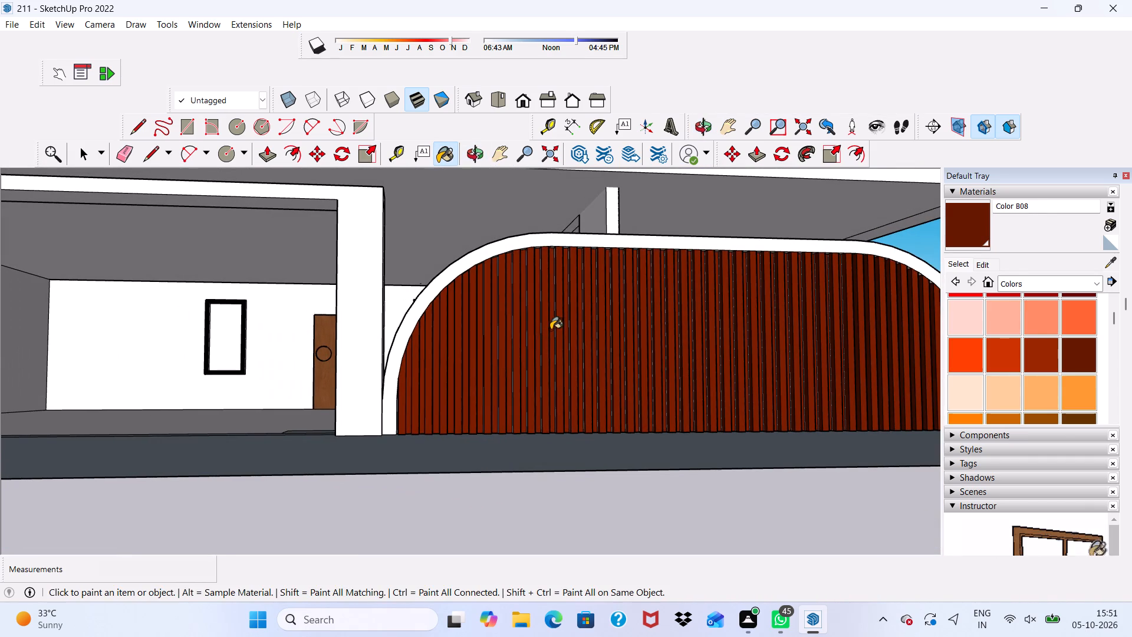
scroll(440, 352, "down", 5)
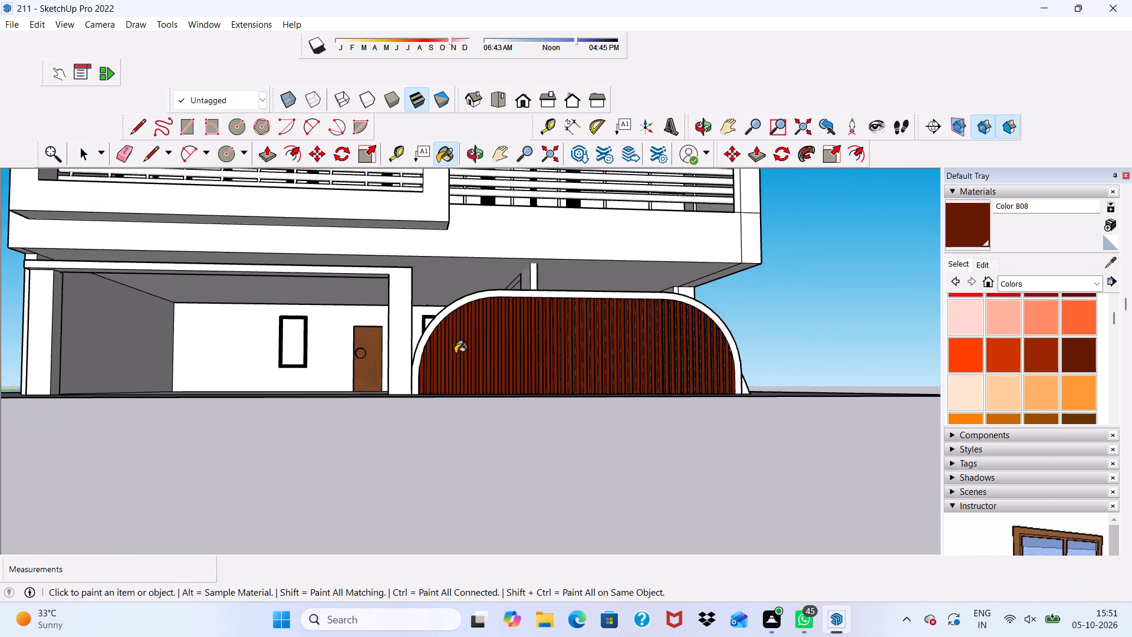
scroll(455, 353, "down", 6)
middle_click_drag(486, 369, 486, 382)
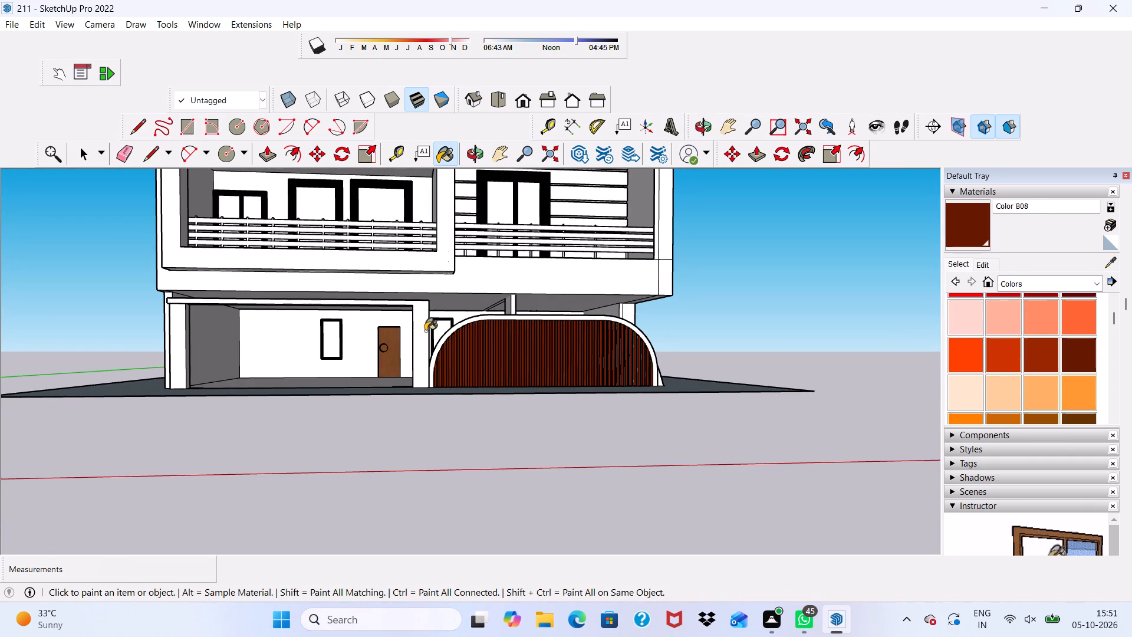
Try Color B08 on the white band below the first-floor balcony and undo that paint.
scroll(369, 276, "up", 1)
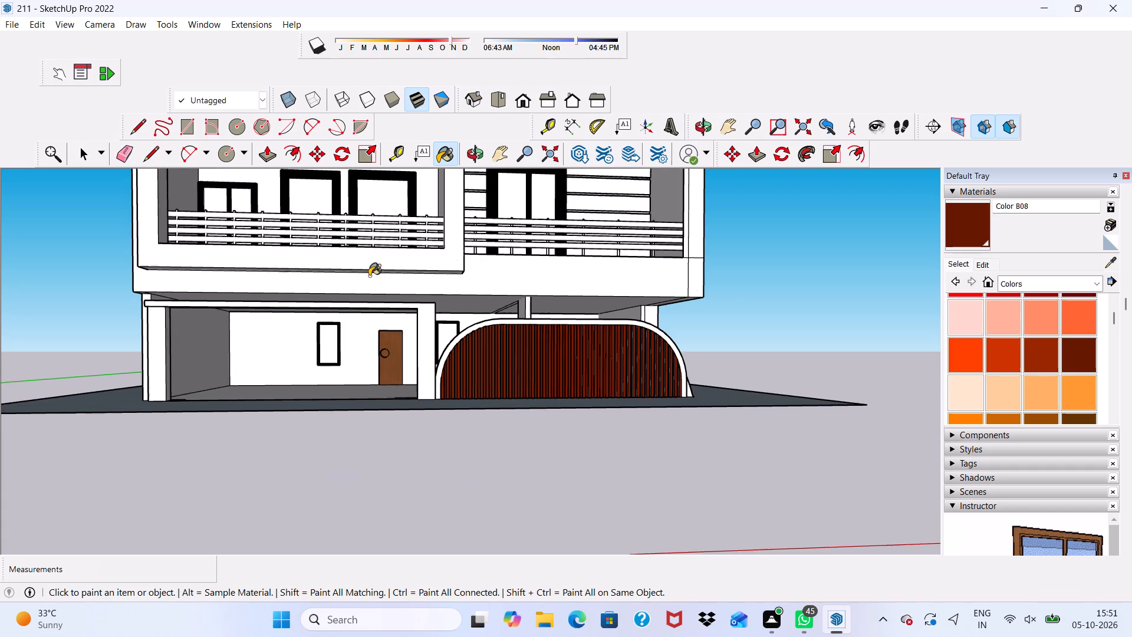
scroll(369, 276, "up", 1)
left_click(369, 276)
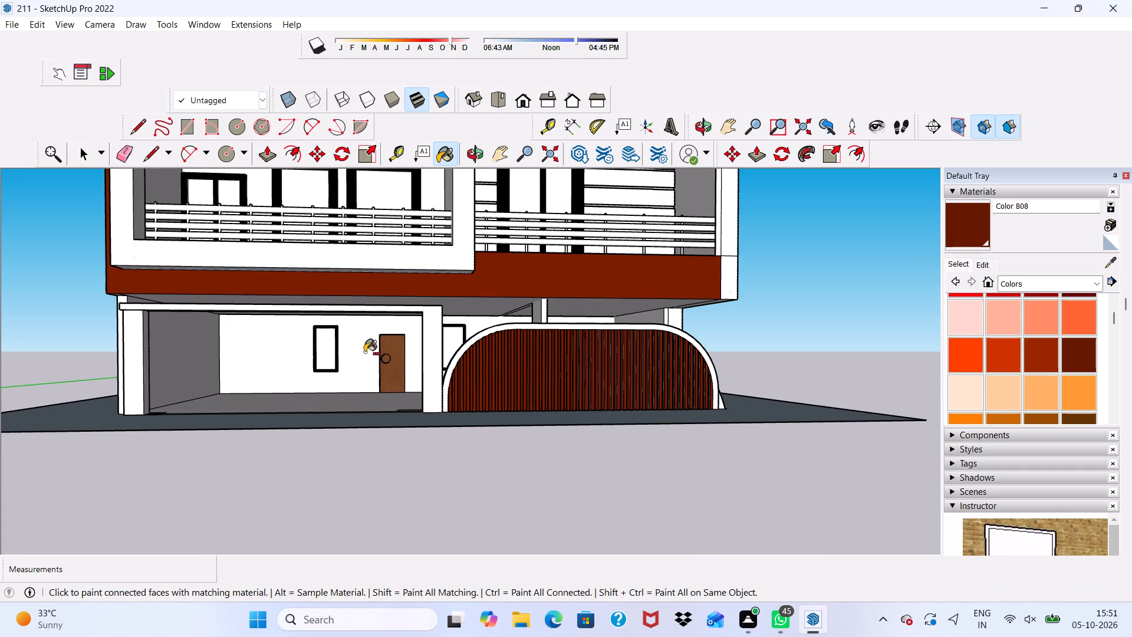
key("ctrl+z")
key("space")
Inspect the whole house front from above, from below and straight on.
scroll(413, 362, "down", 4)
middle_click_drag(528, 385, 537, 460)
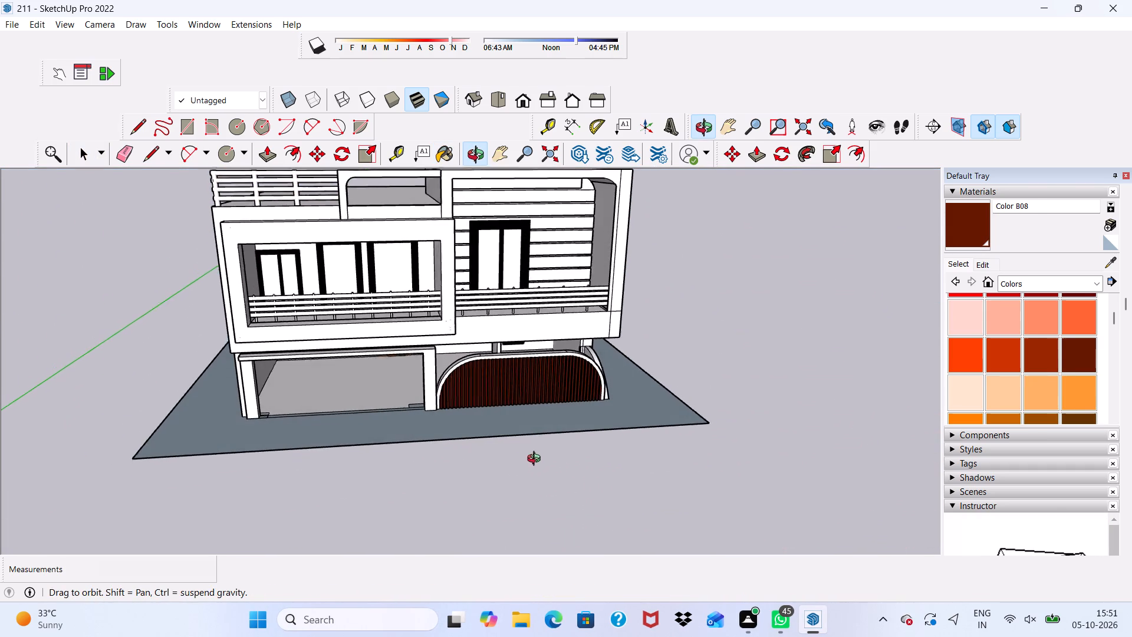
middle_click_drag(537, 460, 531, 460)
scroll(370, 485, "up", 4)
scroll(368, 468, "down", 4)
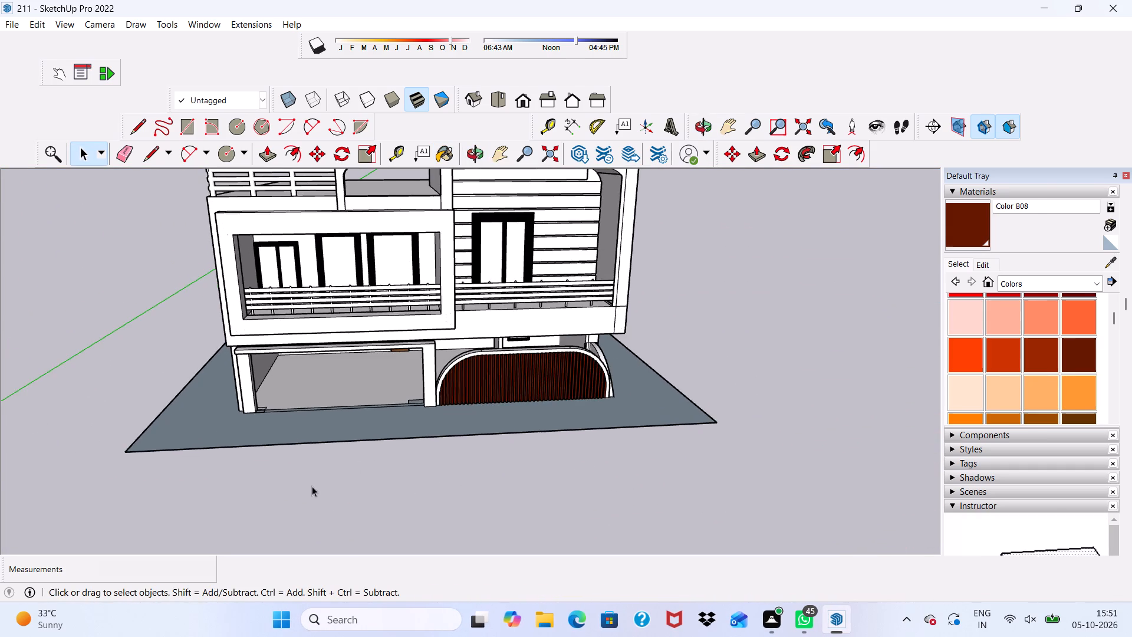
scroll(308, 485, "down", 4)
scroll(606, 199, "up", 4)
middle_click_drag(360, 383, 394, 224)
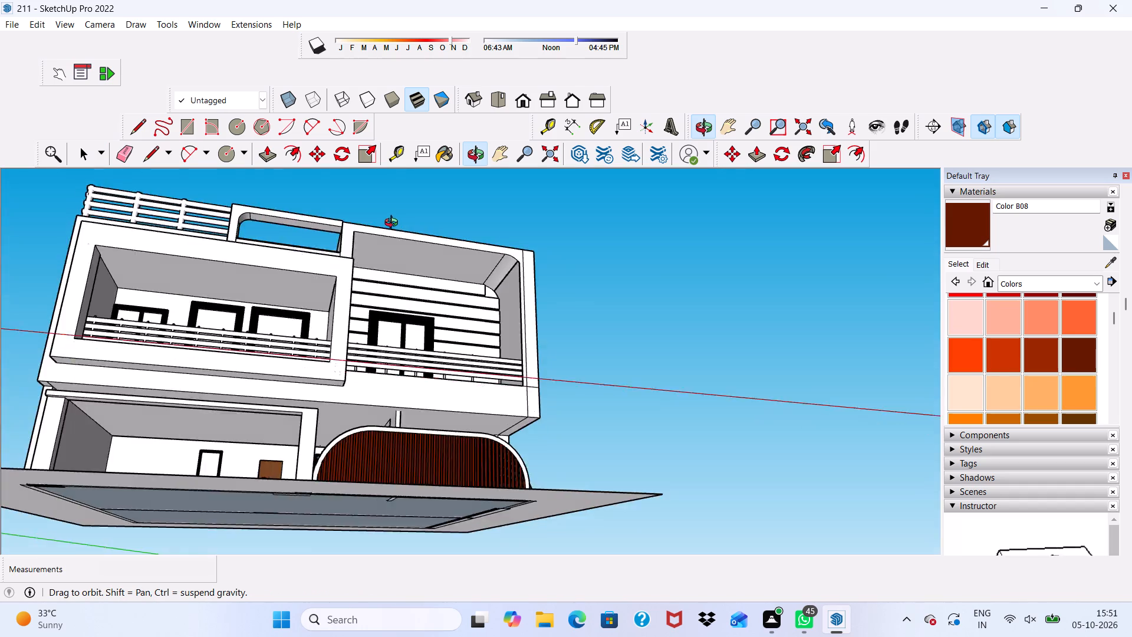
middle_click_drag(394, 224, 341, 292)
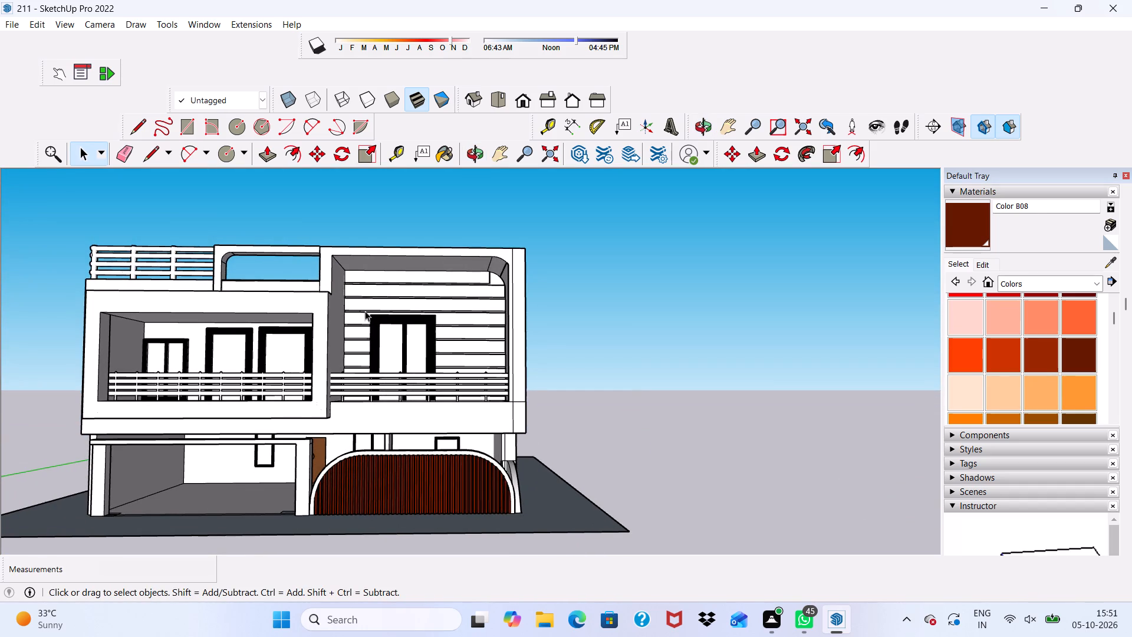
scroll(358, 330, "up", 1)
scroll(346, 385, "down", 4)
scroll(1028, 381, "up", 4)
scroll(1020, 322, "down", 3)
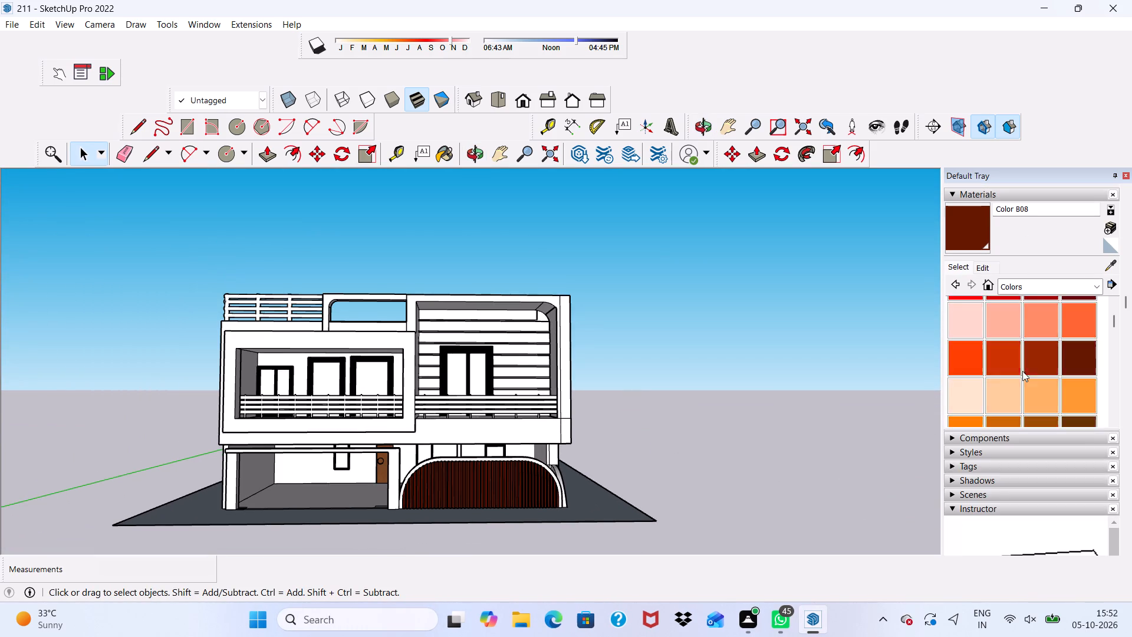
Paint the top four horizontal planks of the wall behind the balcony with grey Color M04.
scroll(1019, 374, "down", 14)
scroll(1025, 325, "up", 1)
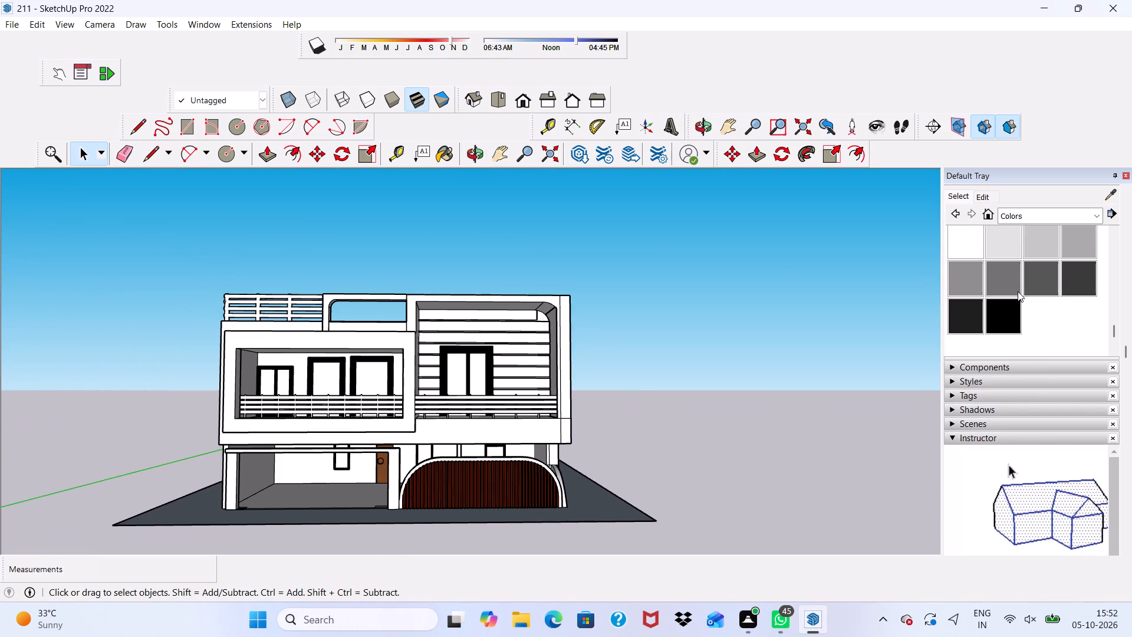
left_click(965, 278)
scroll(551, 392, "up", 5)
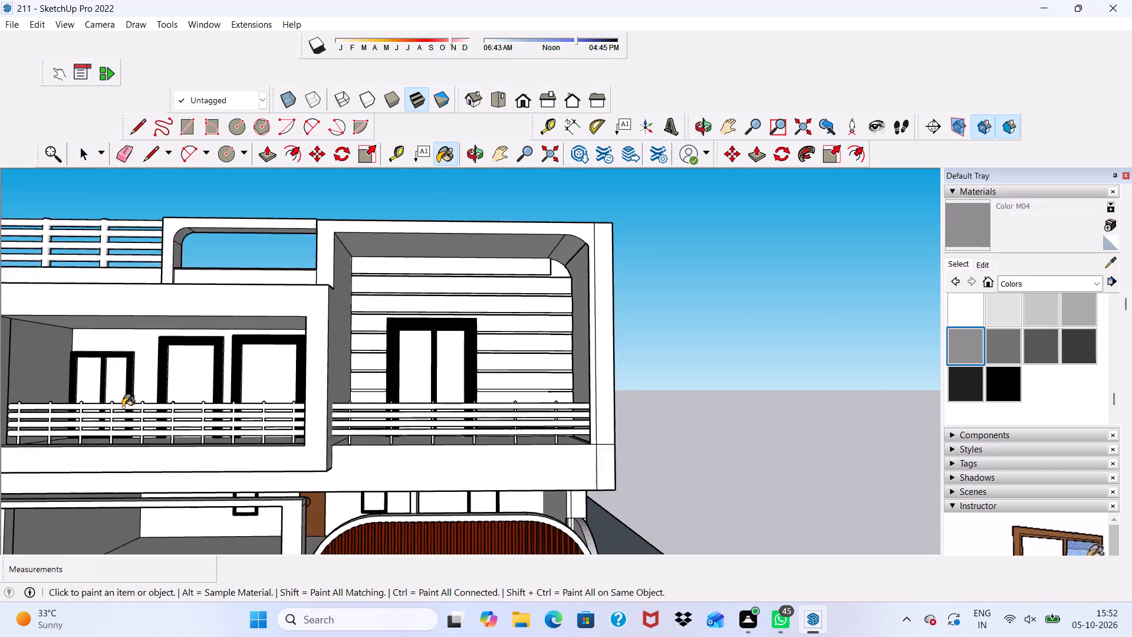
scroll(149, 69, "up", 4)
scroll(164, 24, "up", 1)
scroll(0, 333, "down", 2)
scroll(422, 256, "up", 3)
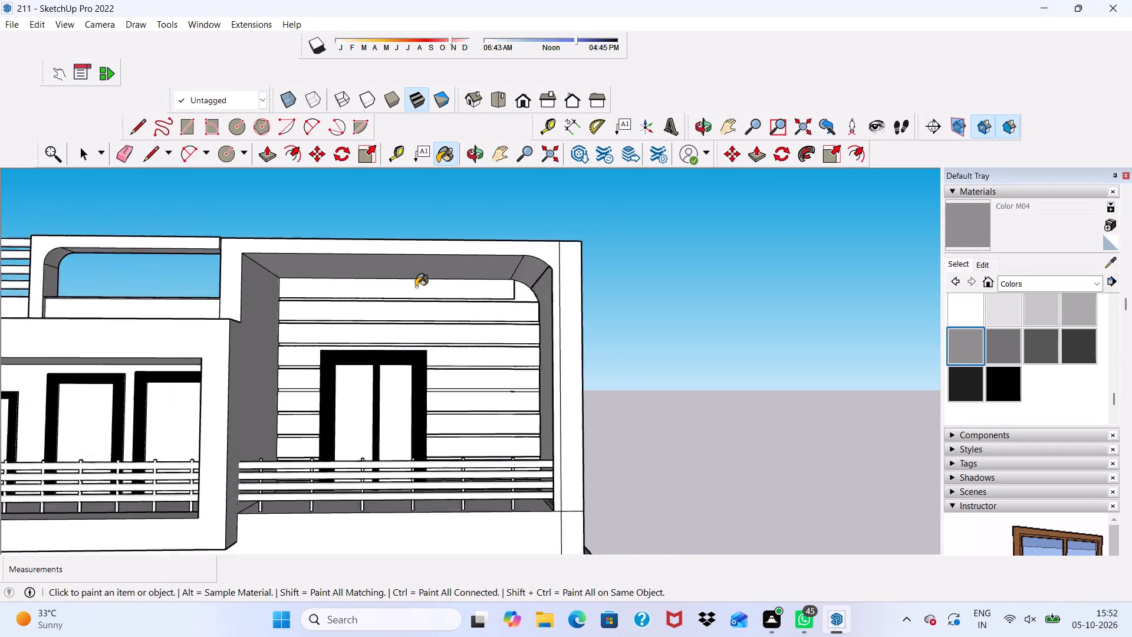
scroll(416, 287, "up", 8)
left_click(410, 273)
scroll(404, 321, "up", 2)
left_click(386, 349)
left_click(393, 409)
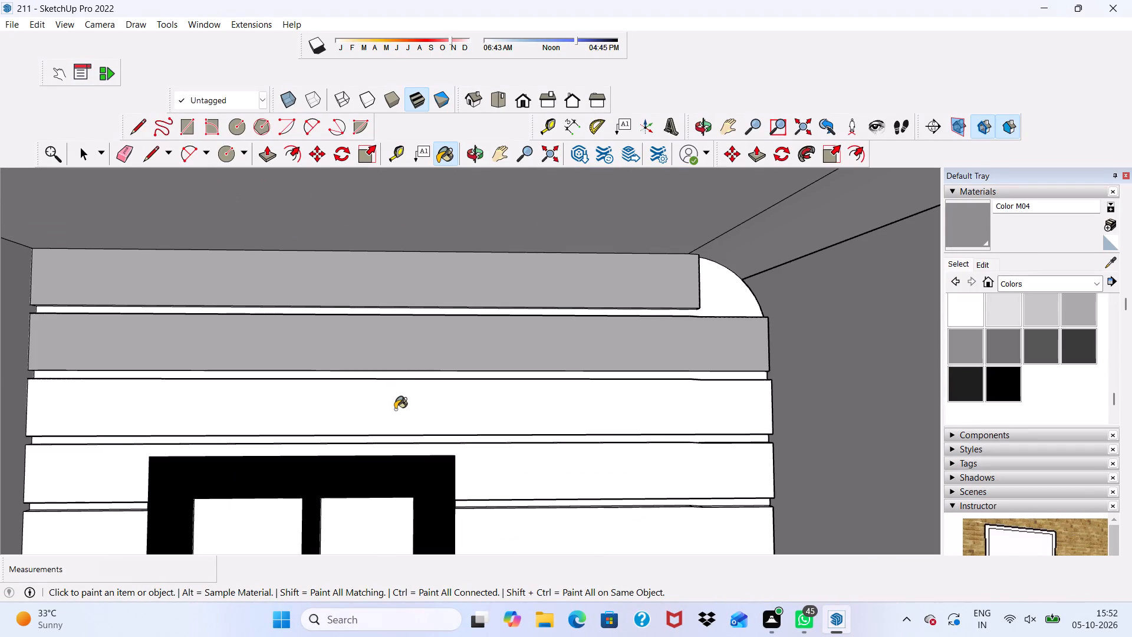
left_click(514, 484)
Paint the fifth and sixth planks on the right side of the balcony door with Color M04.
scroll(502, 474, "down", 5)
scroll(484, 497, "up", 1)
scroll(334, 390, "down", 3)
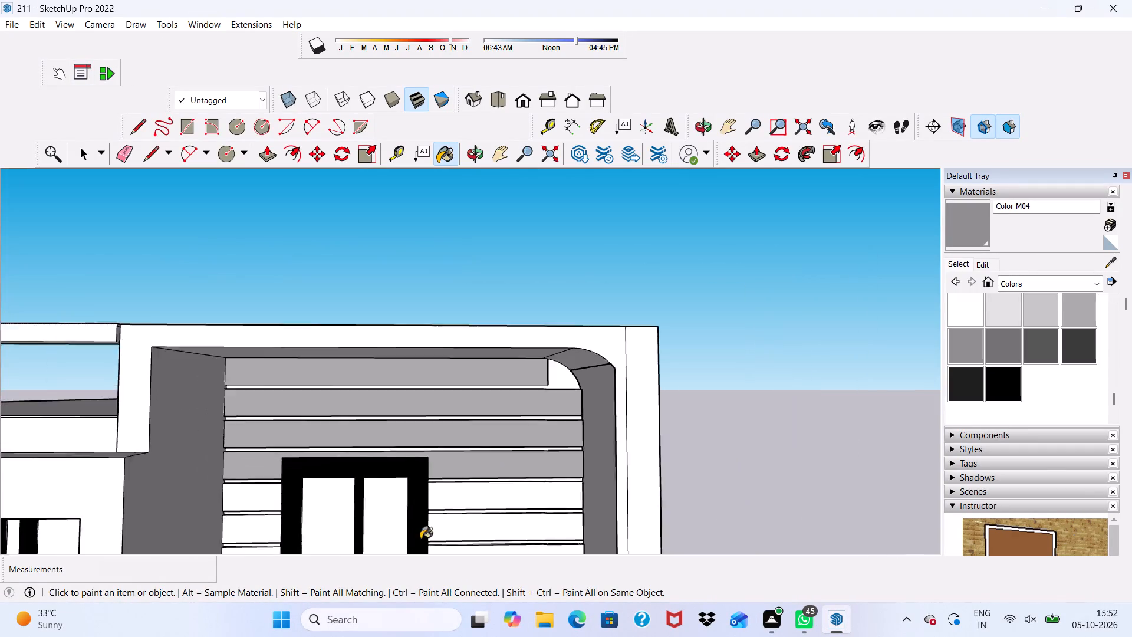
scroll(420, 539, "down", 2)
left_click(435, 504)
left_click_drag(461, 530, 465, 537)
scroll(426, 488, "up", 1)
scroll(426, 488, "down", 3)
scroll(429, 490, "up", 1)
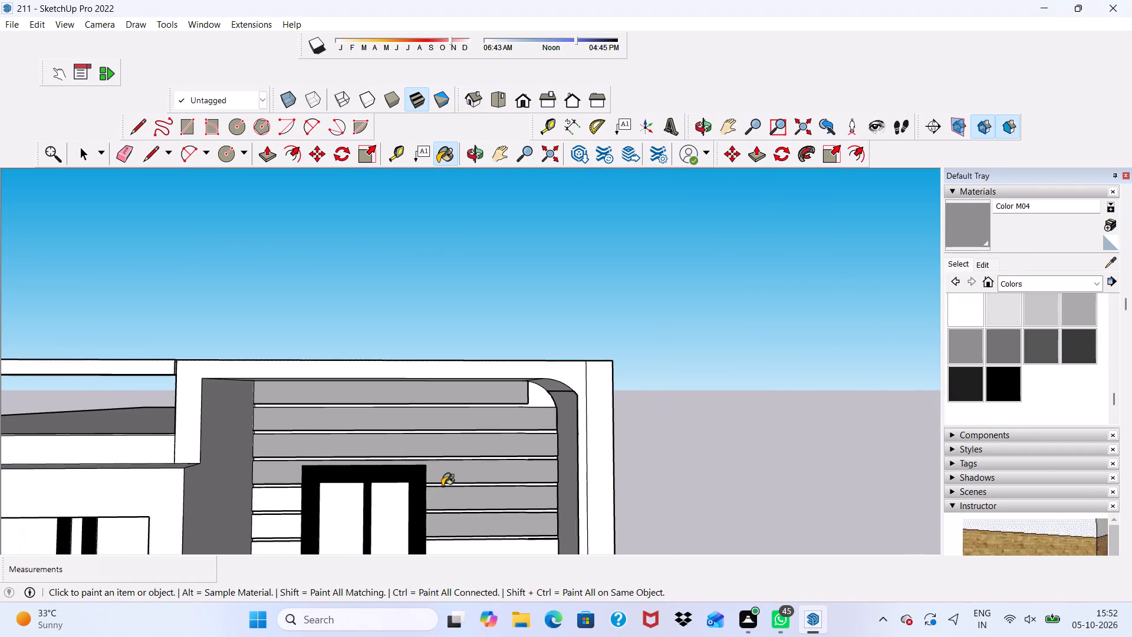
Switch the material collection to Asphalt and Concrete.
scroll(452, 423, "down", 3)
scroll(447, 457, "up", 2)
scroll(452, 476, "down", 1)
scroll(517, 538, "down", 2)
scroll(303, 7, "down", 5)
scroll(507, 281, "down", 5)
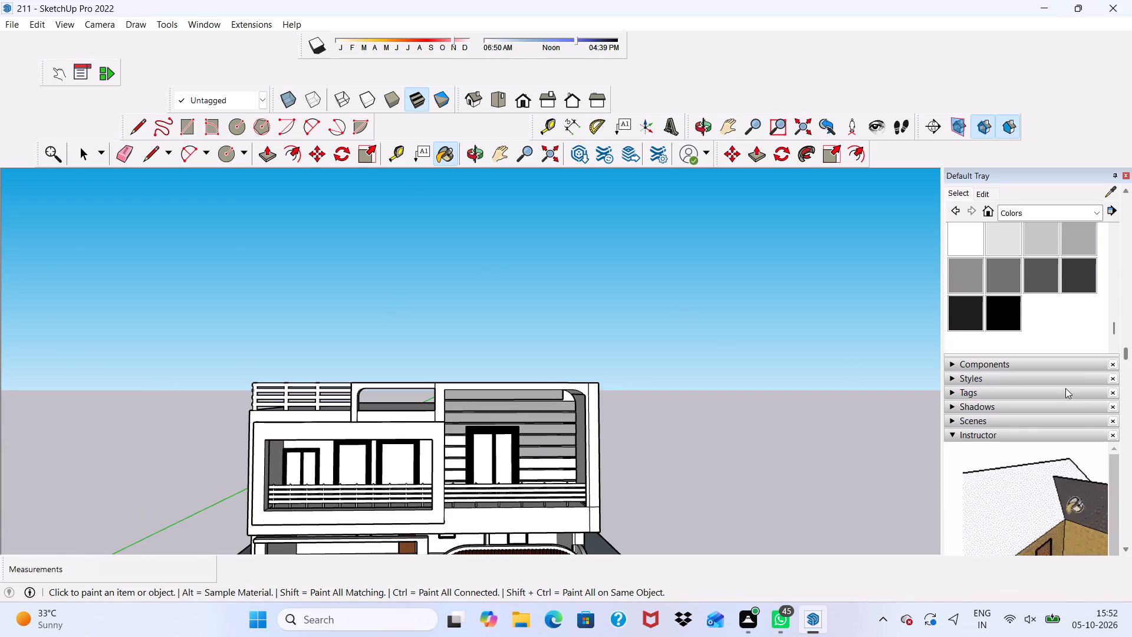
left_click(1100, 211)
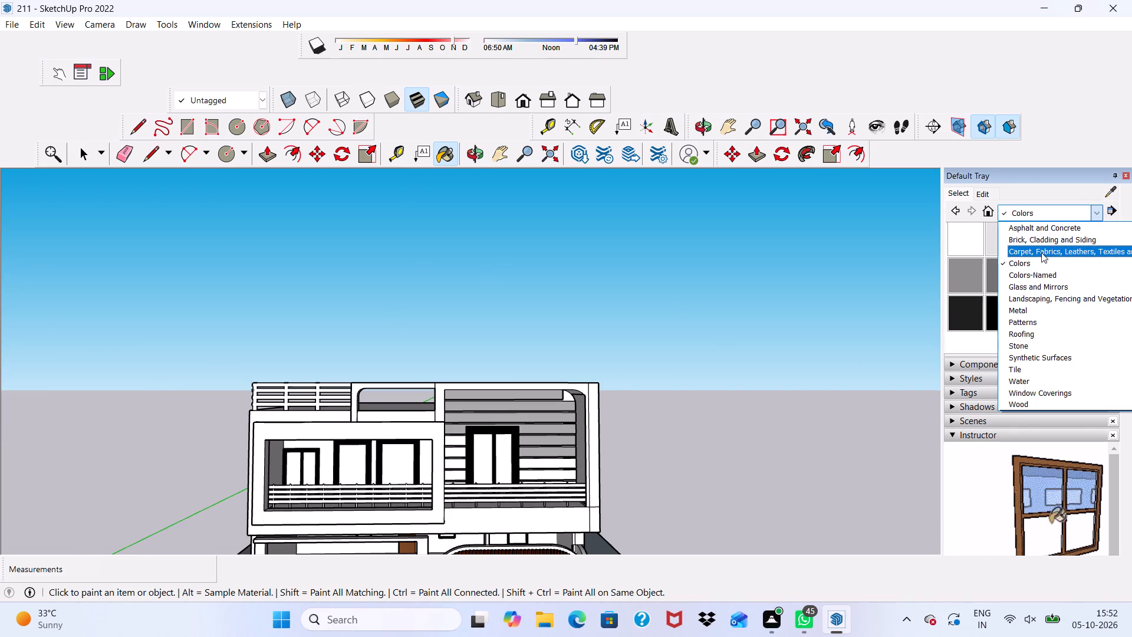
left_click(1032, 232)
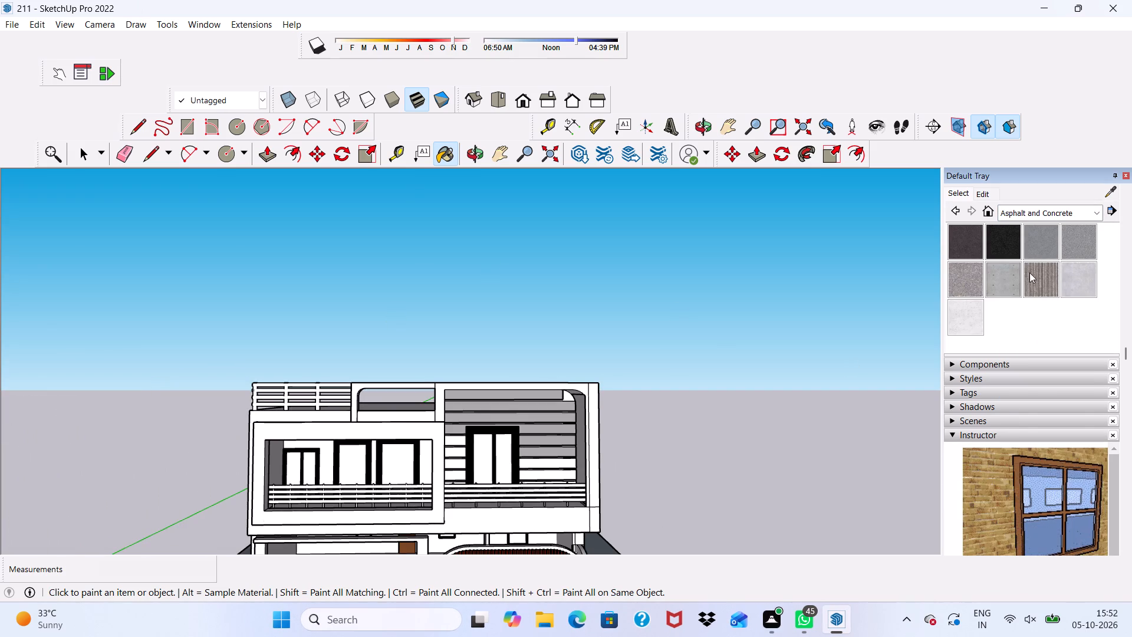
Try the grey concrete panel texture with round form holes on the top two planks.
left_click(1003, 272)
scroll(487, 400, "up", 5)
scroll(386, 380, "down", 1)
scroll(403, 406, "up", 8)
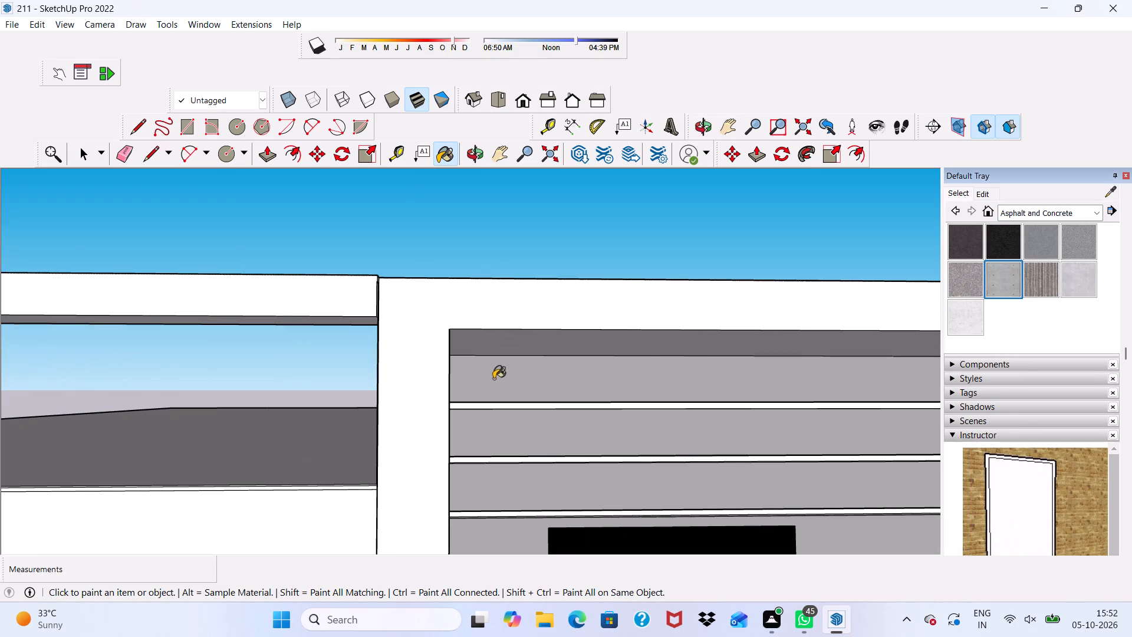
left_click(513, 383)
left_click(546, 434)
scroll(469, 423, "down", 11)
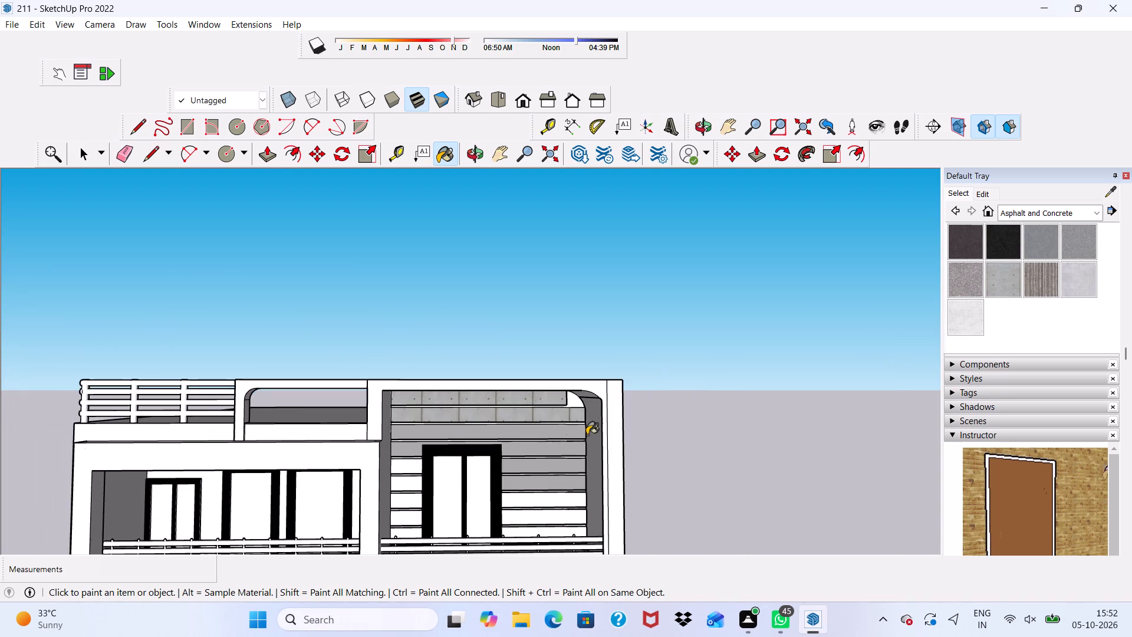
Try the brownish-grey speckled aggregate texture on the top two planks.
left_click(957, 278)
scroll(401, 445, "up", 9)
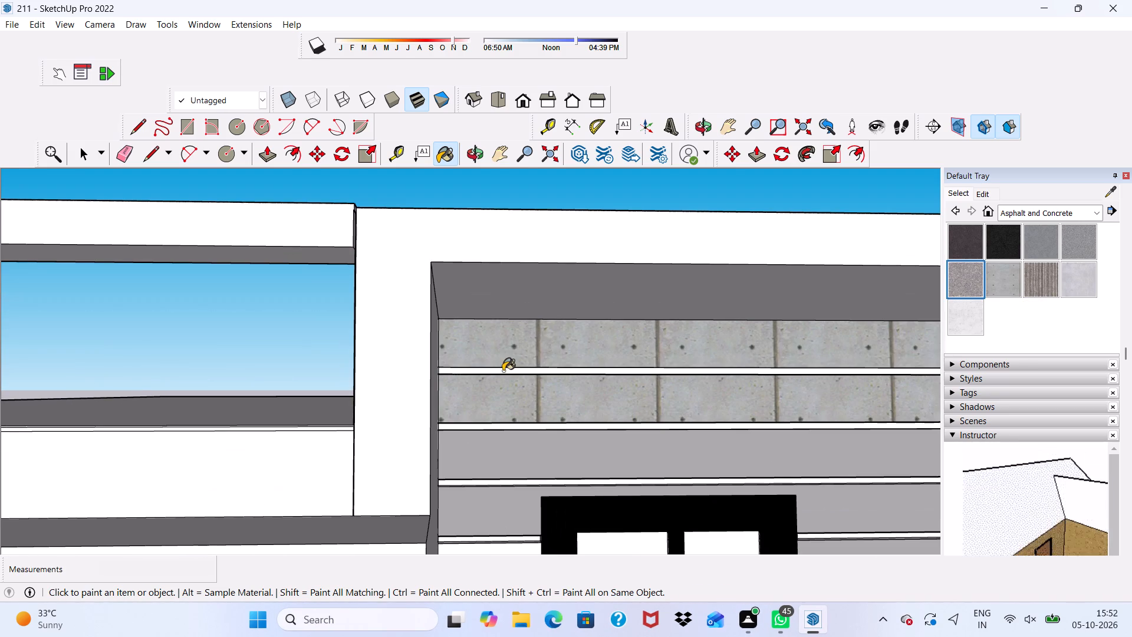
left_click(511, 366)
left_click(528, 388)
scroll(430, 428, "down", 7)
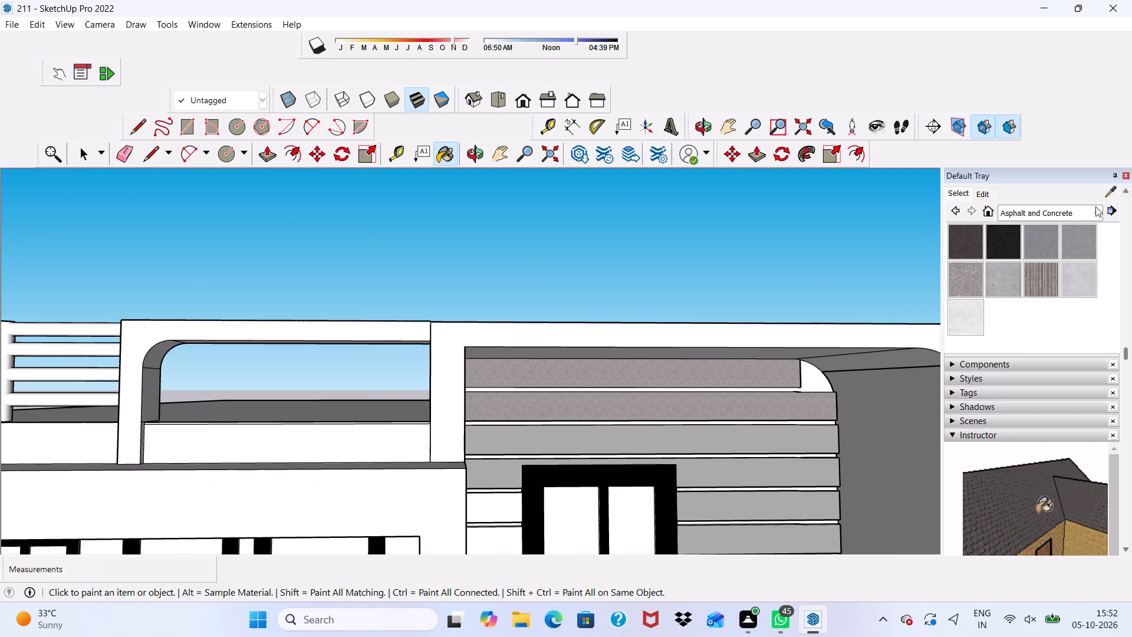
Paint the top three planks of the balcony's back wall with Blacktop Old 01.
left_click(1041, 241)
scroll(460, 441, "up", 5)
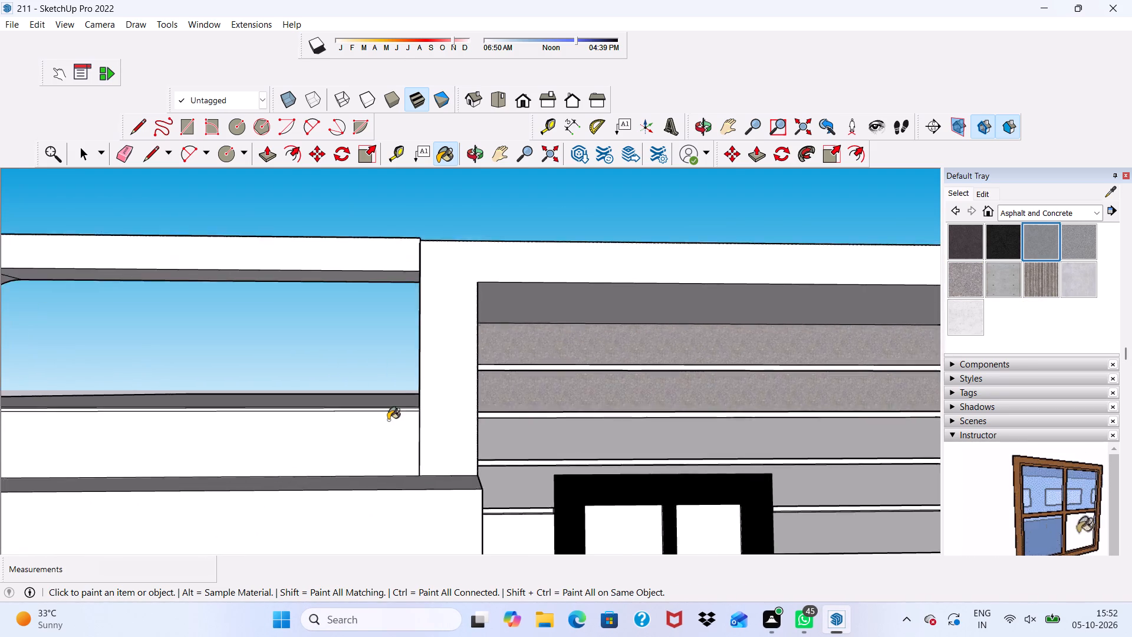
scroll(388, 420, "up", 3)
scroll(537, 353, "down", 8)
left_click(606, 357)
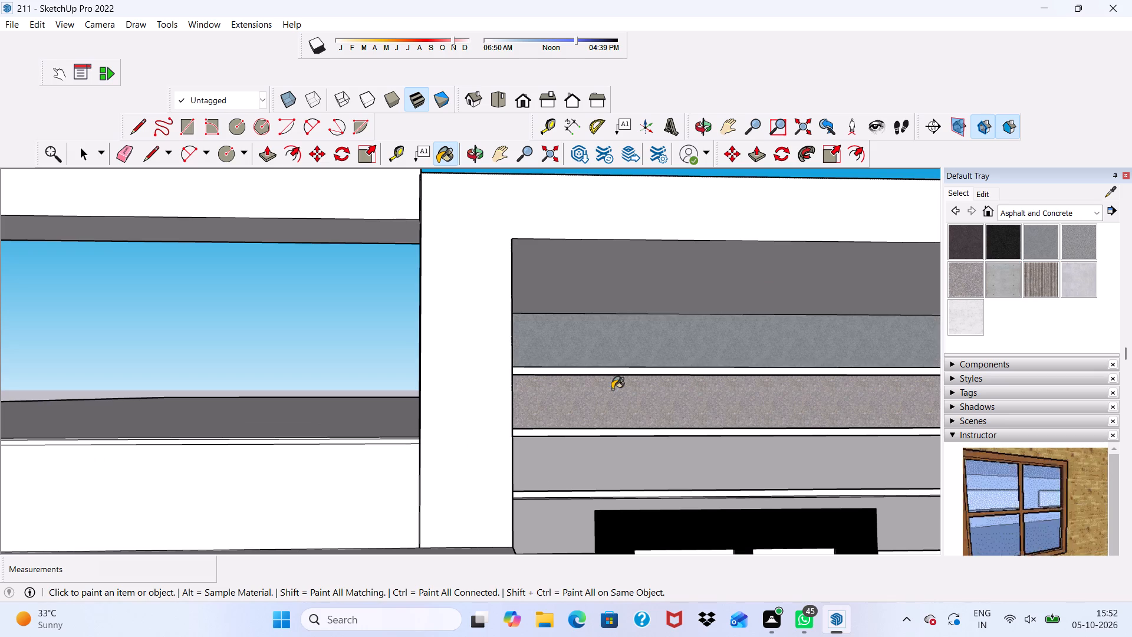
left_click(613, 395)
scroll(519, 448, "down", 7)
middle_click_drag(505, 439, 511, 470)
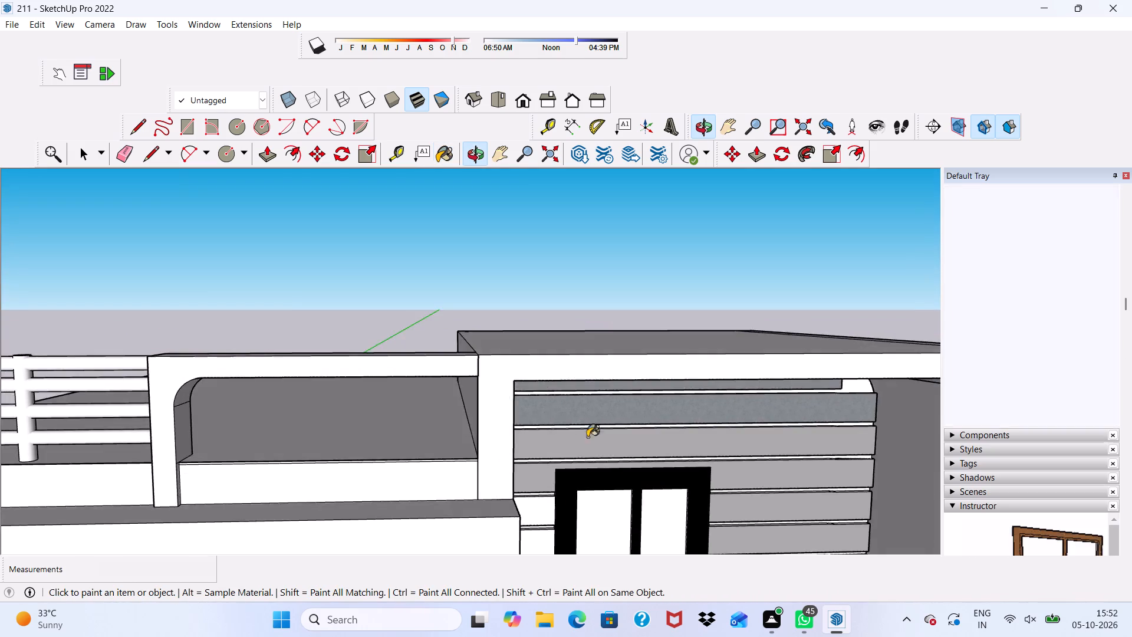
scroll(586, 434, "up", 10)
left_click(545, 446)
Paint the fourth plank and the short fifth plank left of the balcony door with Blacktop Old 01.
scroll(442, 391, "down", 3)
scroll(442, 391, "up", 1)
scroll(328, 331, "down", 3)
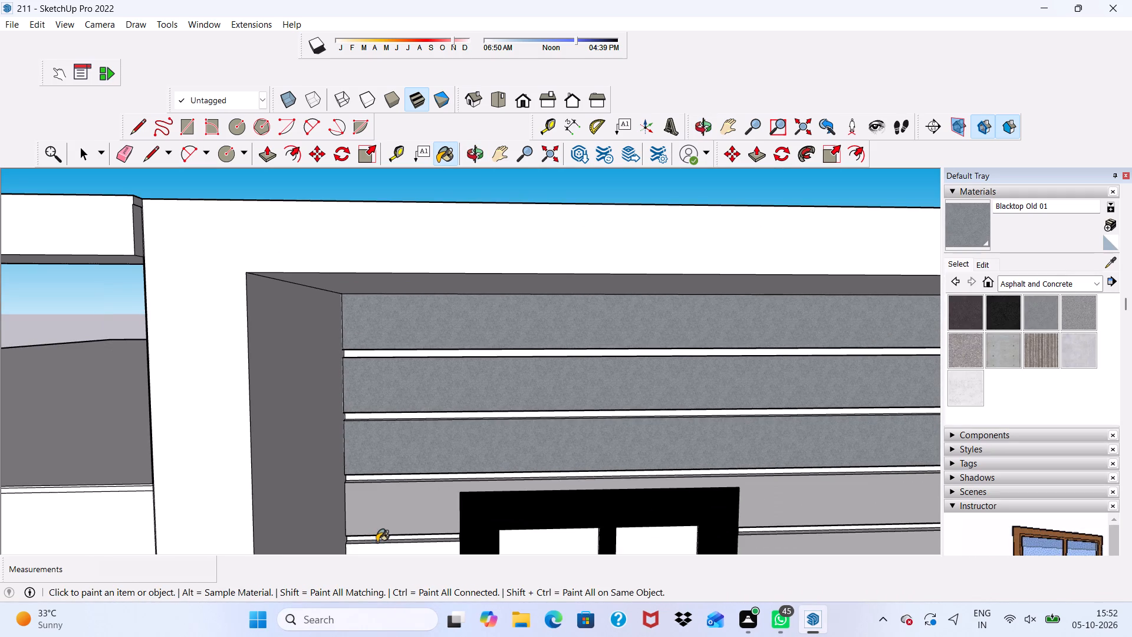
left_click(402, 494)
scroll(298, 582, "down", 2)
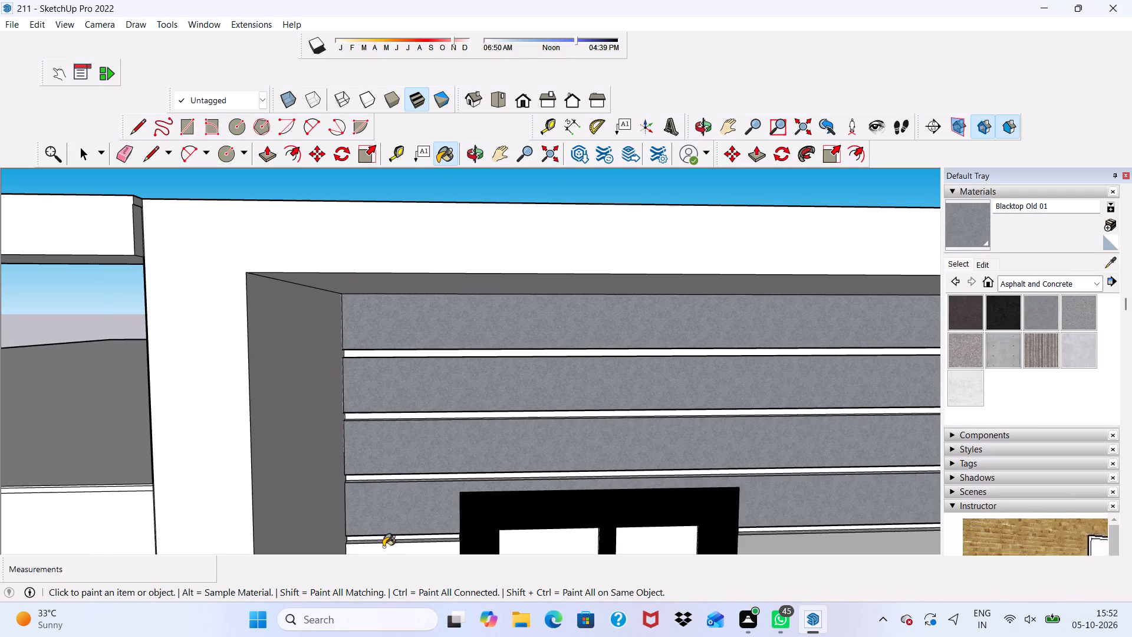
left_click(385, 550)
Paint the recessed wall behind the upper planks, including its rounded corner, with Blacktop Old 01.
scroll(389, 551, "down", 2)
scroll(385, 549, "up", 1)
scroll(385, 545, "down", 3)
scroll(318, 389, "up", 1)
scroll(331, 404, "down", 8)
middle_click_drag(437, 497, 349, 436)
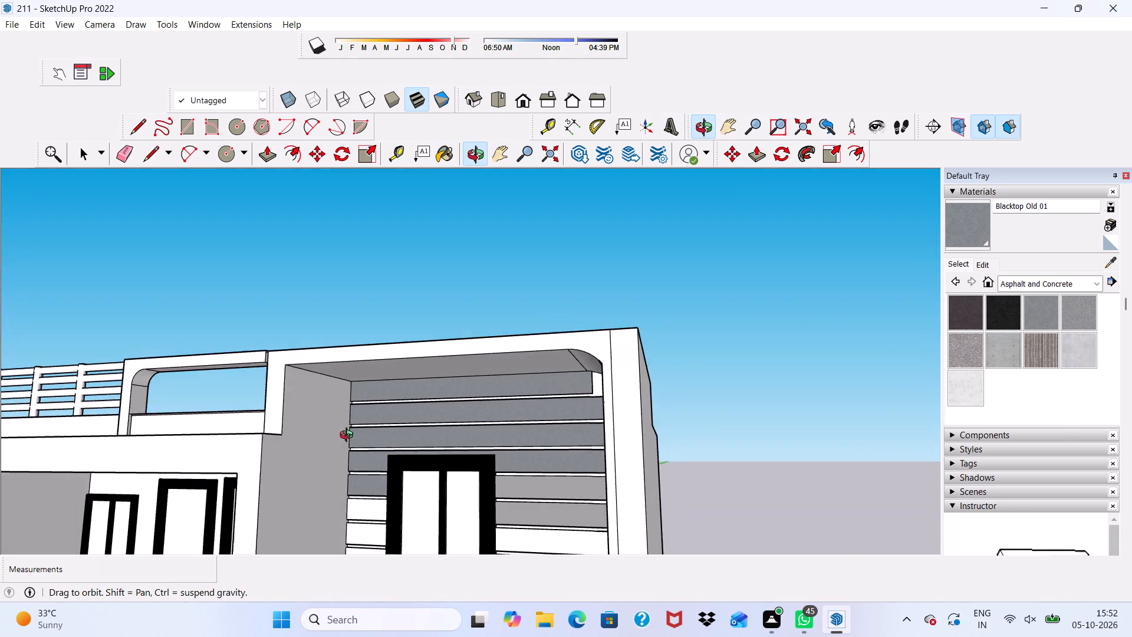
middle_click_drag(349, 436, 350, 436)
scroll(385, 406, "up", 14)
left_click(376, 376)
Paint the white groove between the fourth and fifth planks left of the balcony door with Blacktop Old 01.
scroll(341, 433, "up", 4)
scroll(298, 474, "down", 1)
scroll(302, 469, "up", 1)
scroll(310, 460, "down", 1)
scroll(323, 351, "up", 1)
scroll(323, 361, "down", 13)
scroll(376, 377, "up", 1)
scroll(371, 396, "down", 1)
scroll(370, 412, "up", 1)
scroll(376, 428, "down", 1)
middle_click_drag(426, 455, 455, 455)
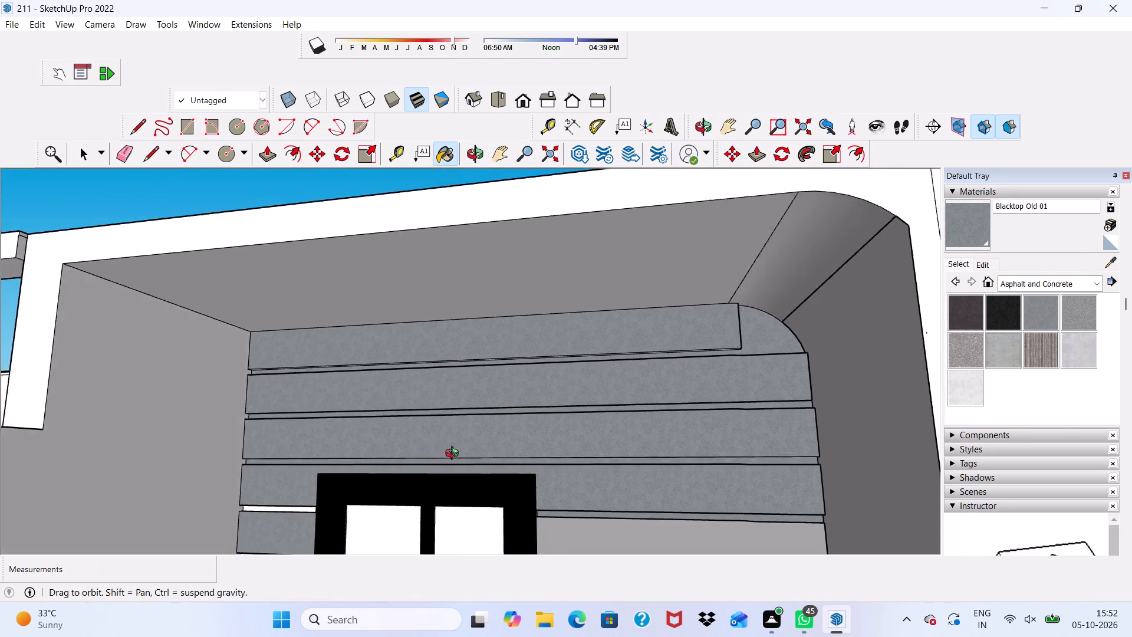
middle_click_drag(455, 455, 519, 447)
scroll(320, 518, "up", 7)
left_click(284, 508)
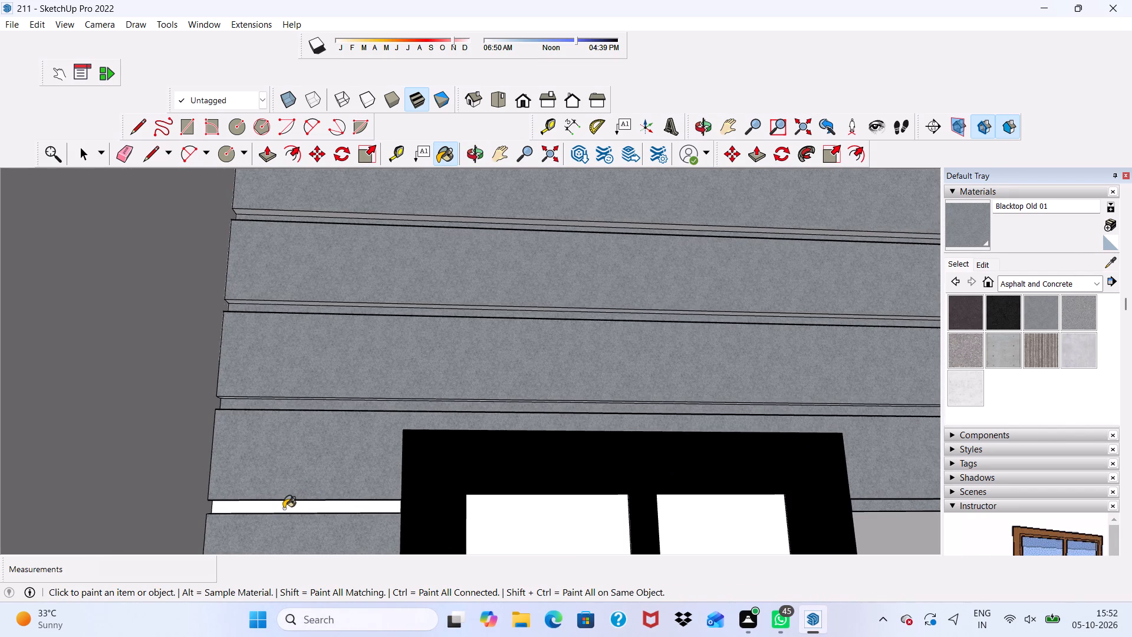
Paint the fifth plank on the right side of the balcony door with Blacktop Old 01.
scroll(169, 501, "down", 8)
scroll(174, 429, "up", 1)
scroll(192, 436, "down", 5)
scroll(593, 538, "up", 1)
left_click(583, 486)
Paint the sixth, seventh and eighth planks on the right side of the balcony door with Blacktop Old 01.
scroll(449, 443, "down", 4)
scroll(446, 444, "up", 1)
scroll(446, 445, "down", 1)
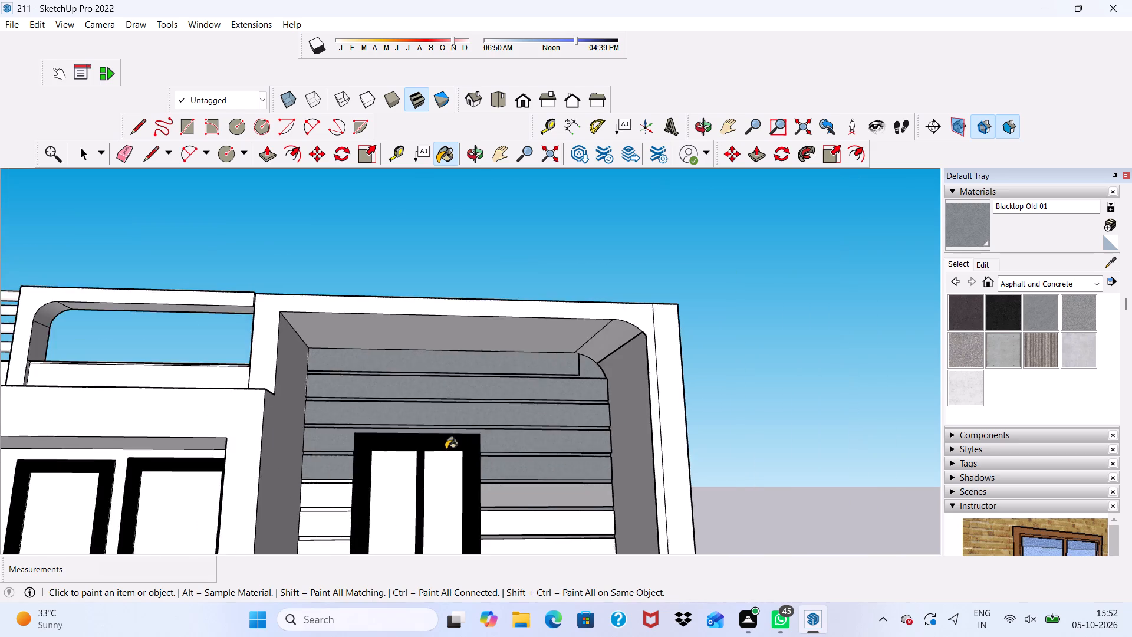
scroll(446, 449, "down", 4)
middle_click_drag(378, 436, 412, 528)
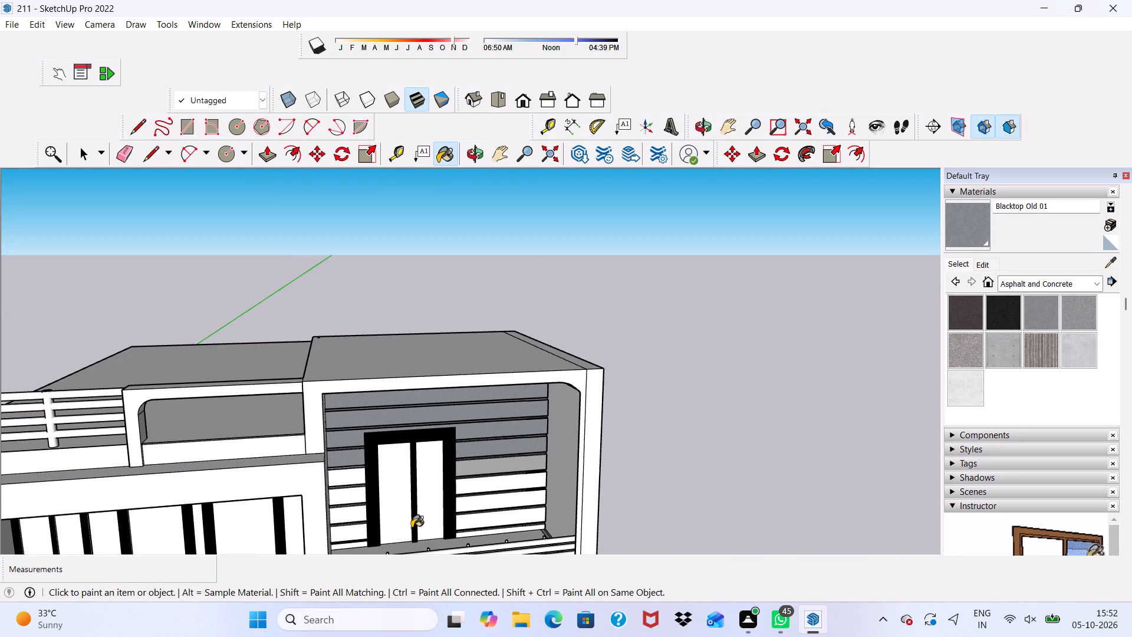
scroll(412, 526, "up", 1)
scroll(177, 491, "down", 6)
scroll(172, 508, "up", 1)
scroll(180, 514, "down", 4)
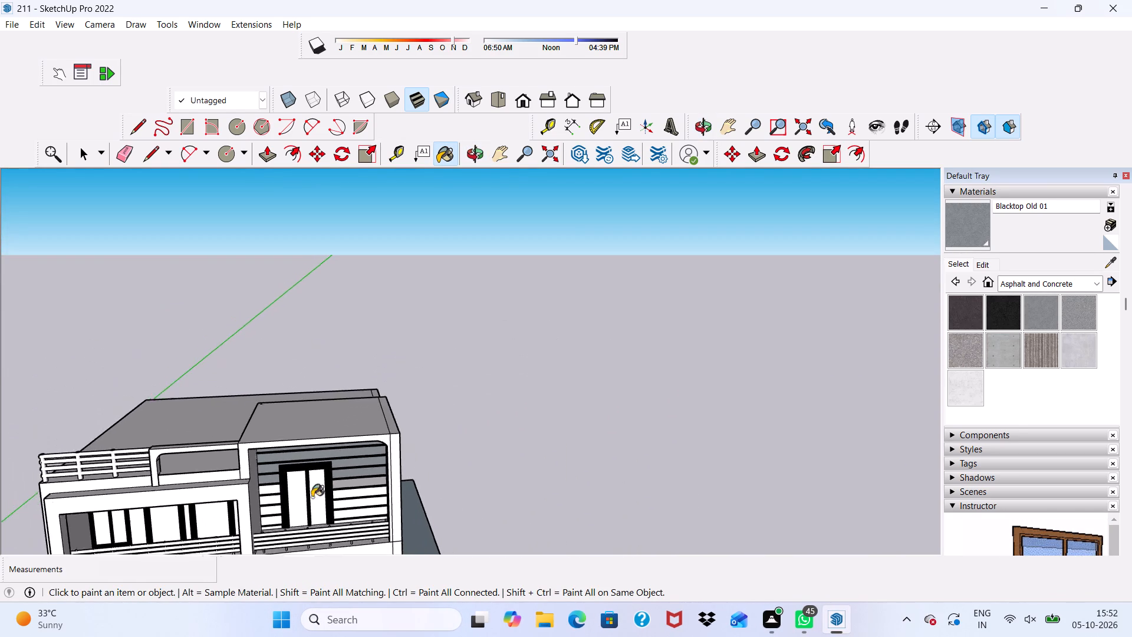
scroll(304, 494, "up", 1)
scroll(312, 497, "down", 2)
middle_click_drag(344, 497, 403, 415)
middle_click(404, 416)
scroll(280, 537, "up", 13)
left_click(365, 492)
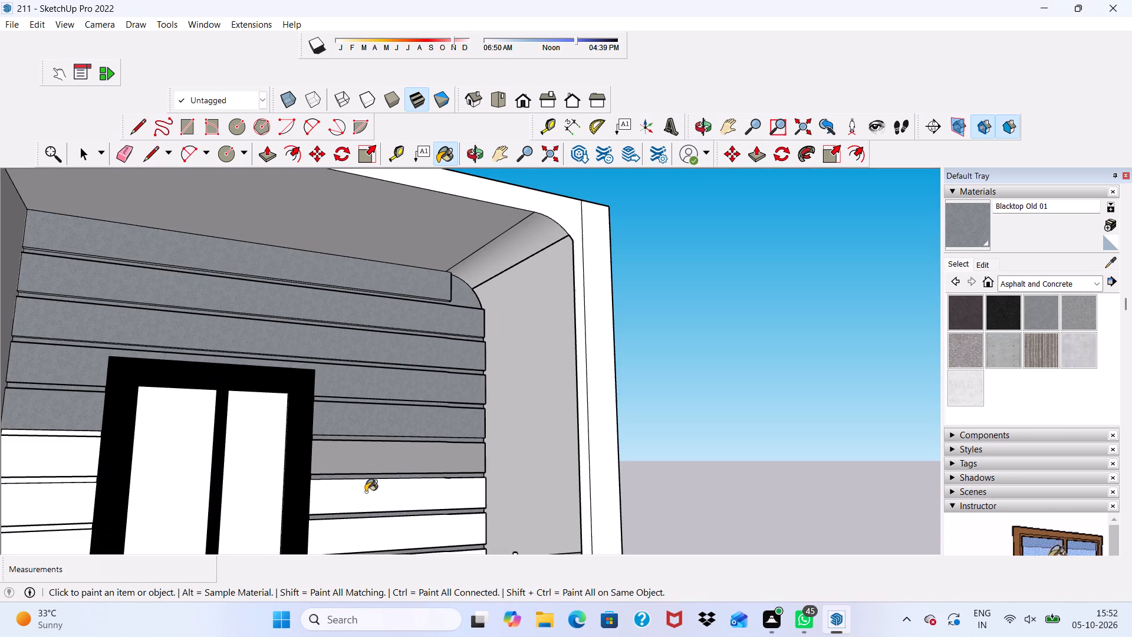
left_click(360, 536)
left_click(354, 462)
Paint the remaining lower planks right of the balcony door, down to the floor, with Blacktop Old 01.
scroll(348, 465, "down", 8)
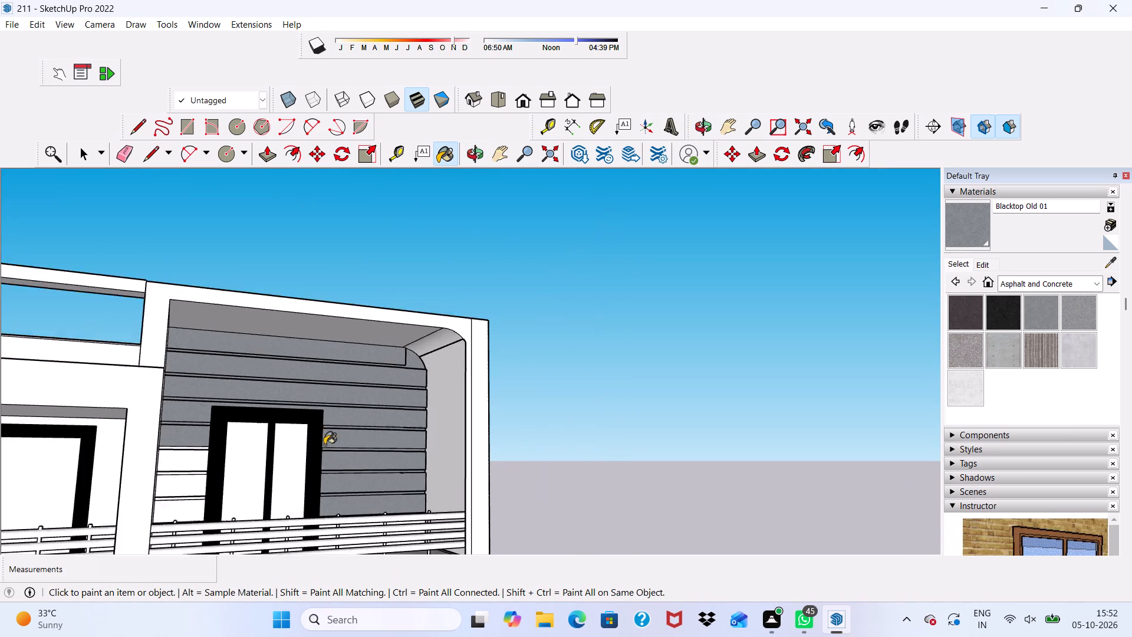
scroll(324, 445, "down", 2)
middle_click_drag(343, 482, 357, 540)
scroll(363, 492, "up", 10)
left_click(358, 491)
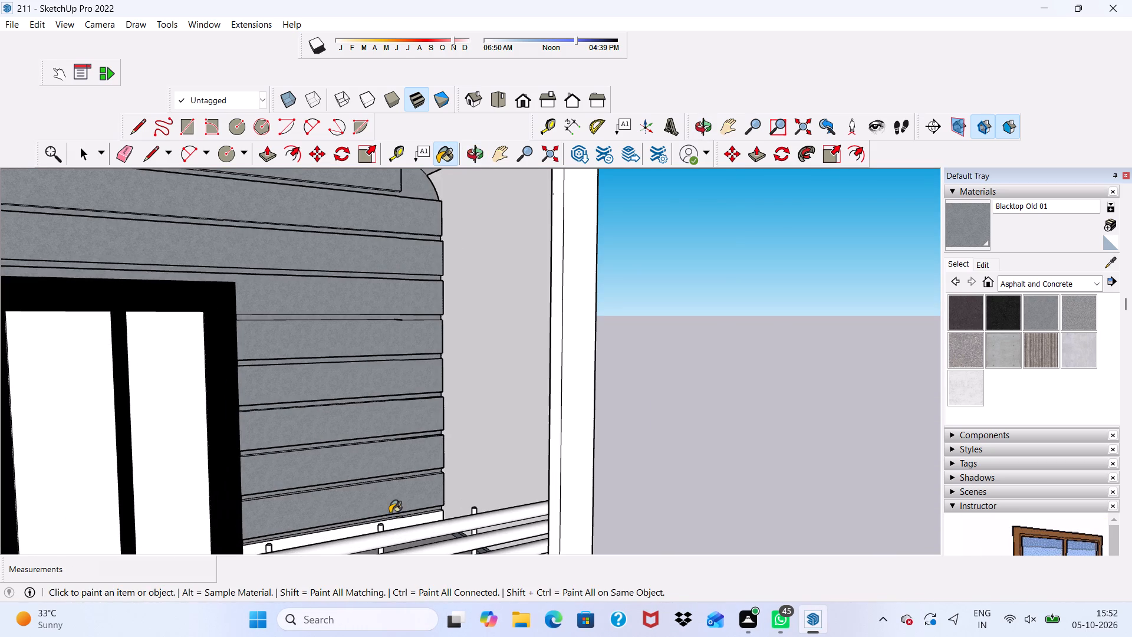
left_click(392, 520)
scroll(392, 520, "up", 5)
scroll(225, 471, "down", 2)
scroll(221, 470, "up", 2)
scroll(221, 469, "down", 6)
scroll(308, 515, "up", 3)
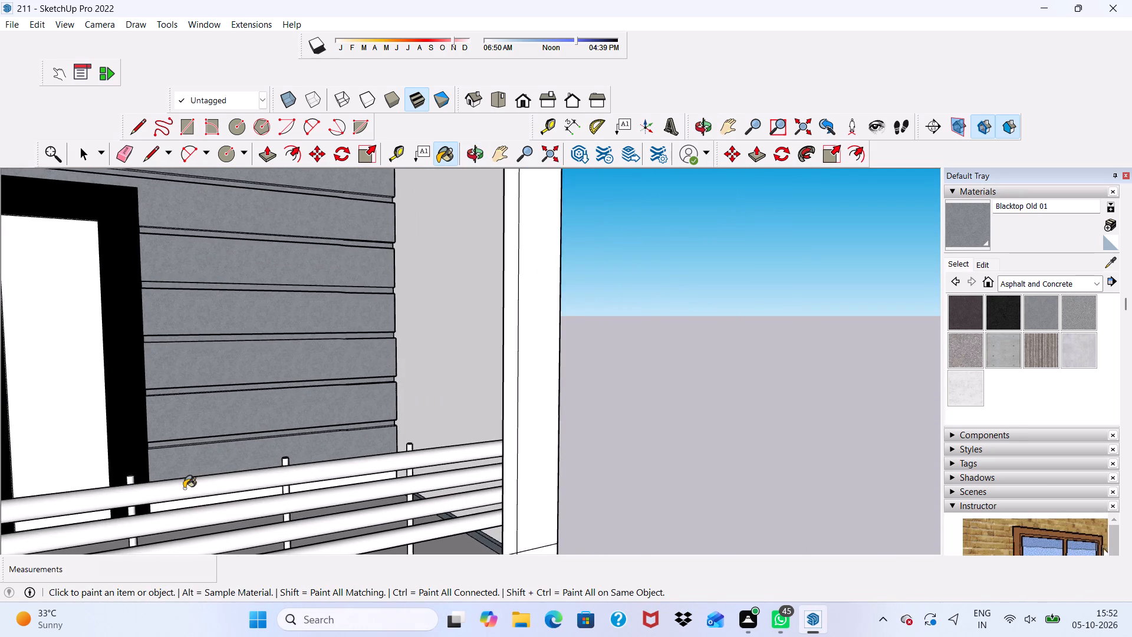
middle_click_drag(186, 488, 254, 549)
scroll(241, 524, "up", 5)
left_click(222, 493)
Paint all pieces of the lowest plank's top edge, right of the balcony door, with Blacktop Old 01.
scroll(222, 481, "up", 5)
left_click(213, 486)
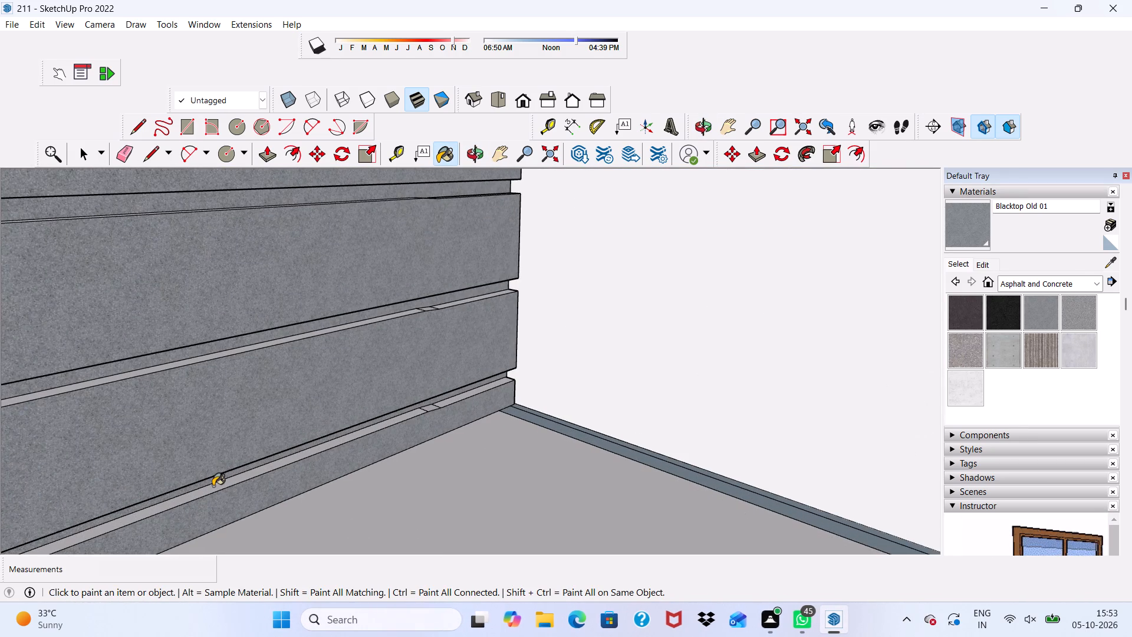
scroll(212, 486, "up", 3)
left_click(166, 314)
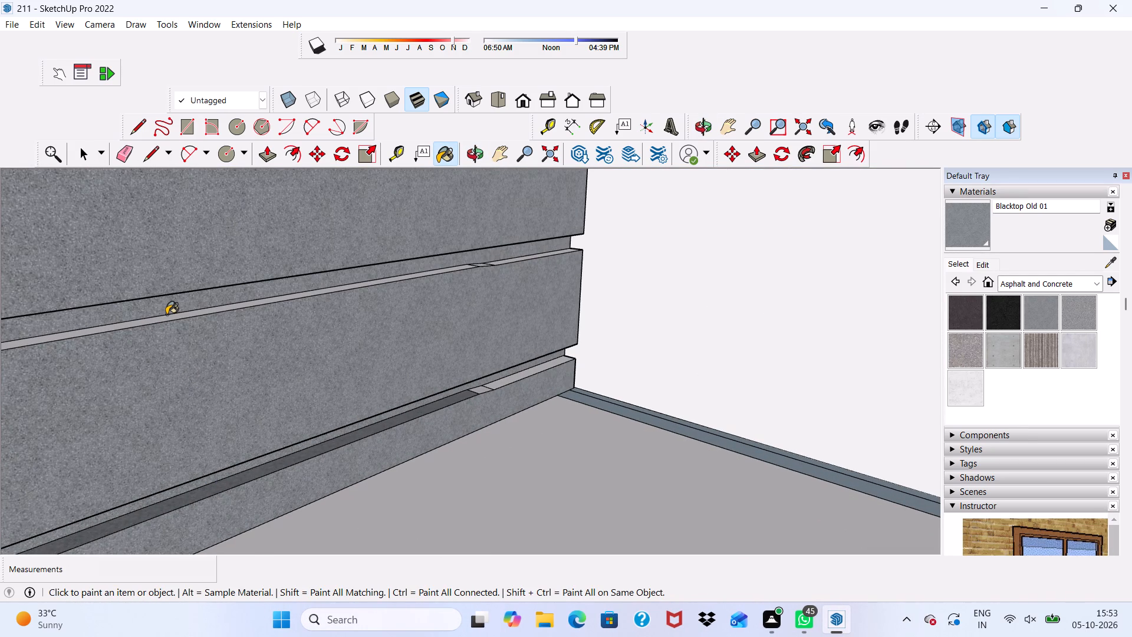
scroll(150, 290, "up", 1)
scroll(153, 281, "down", 2)
scroll(490, 328, "up", 3)
left_click(478, 395)
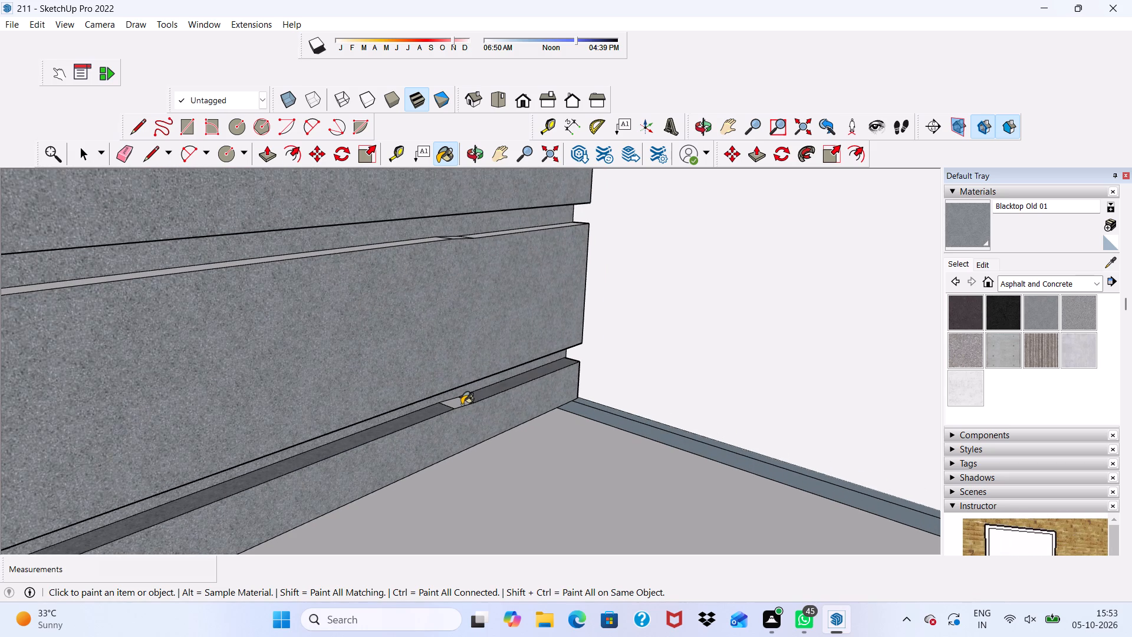
left_click(462, 405)
Paint all three pieces of the second-lowest plank's top edge right of the door with Blacktop Old 01.
left_click(329, 256)
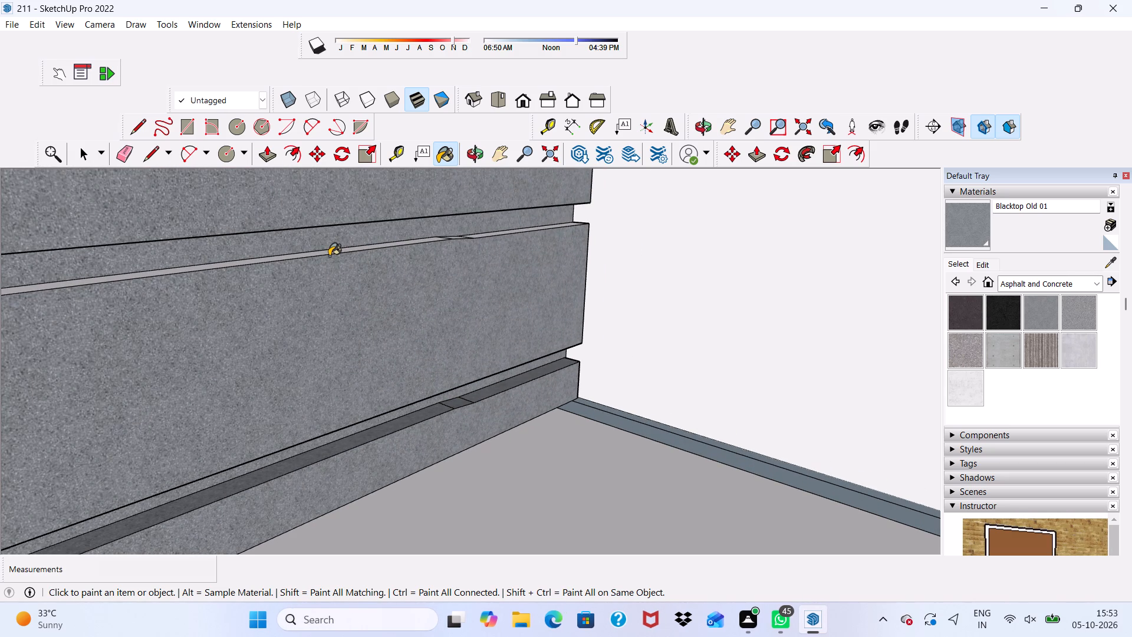
scroll(329, 256, "up", 10)
left_click(303, 250)
scroll(275, 273, "up", 1)
scroll(252, 297, "down", 7)
scroll(224, 338, "up", 1)
scroll(228, 342, "down", 2)
scroll(492, 234, "up", 5)
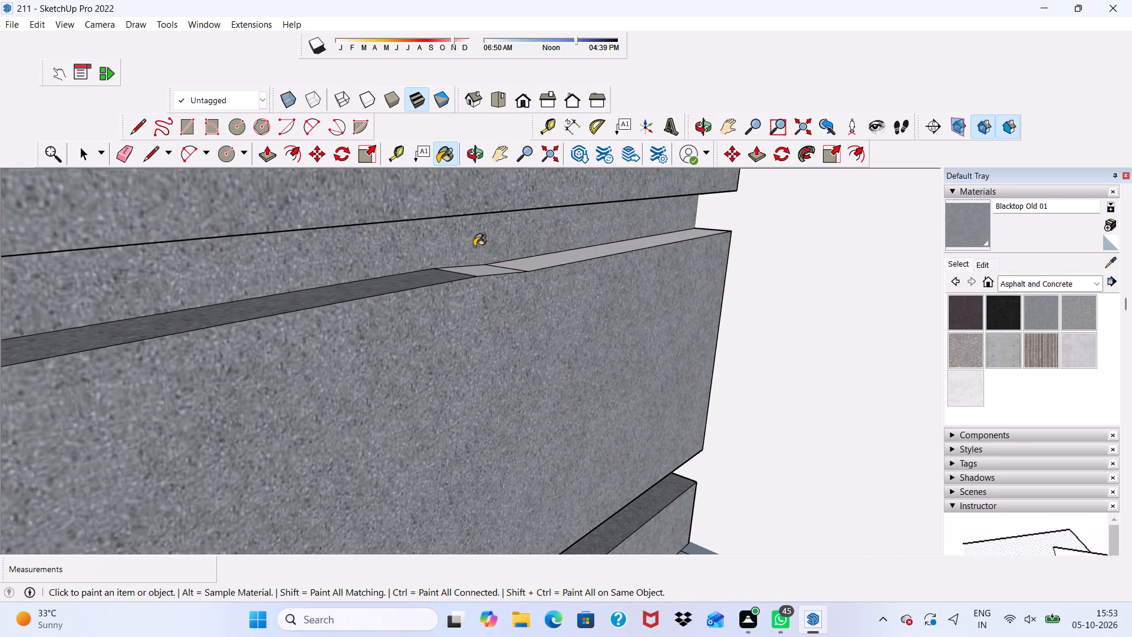
left_click(476, 267)
left_click(518, 265)
Paint the long, small and end pieces of the third-lowest plank's top edge with Blacktop Old 01.
scroll(416, 301, "down", 6)
scroll(295, 356, "up", 1)
scroll(293, 366, "down", 4)
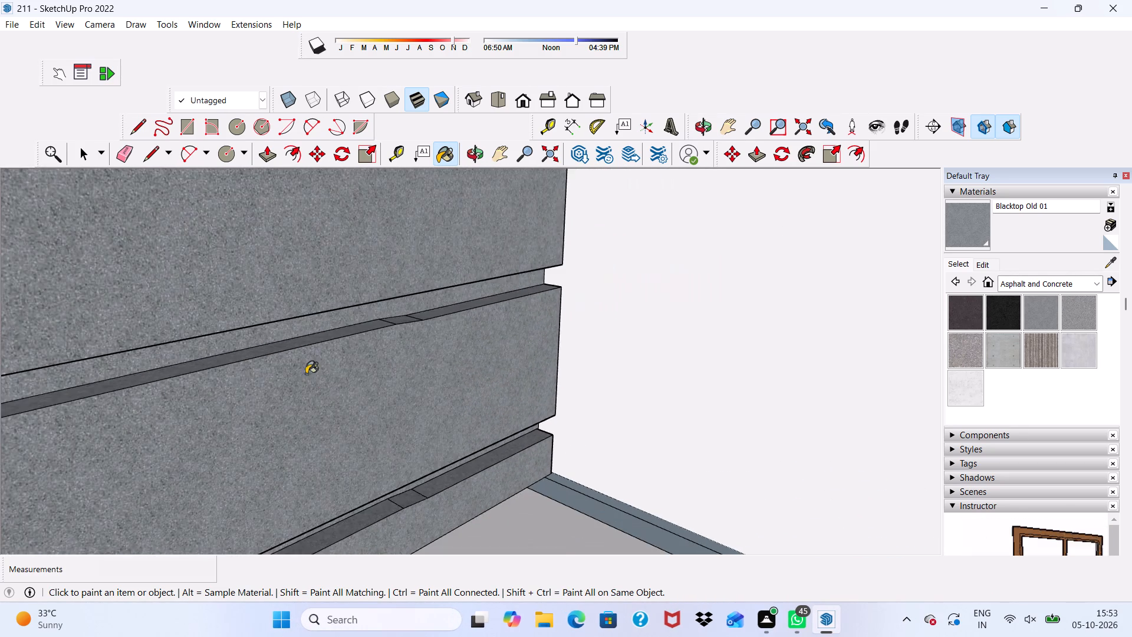
scroll(306, 374, "down", 13)
middle_click_drag(242, 293, 206, 379)
scroll(131, 307, "up", 6)
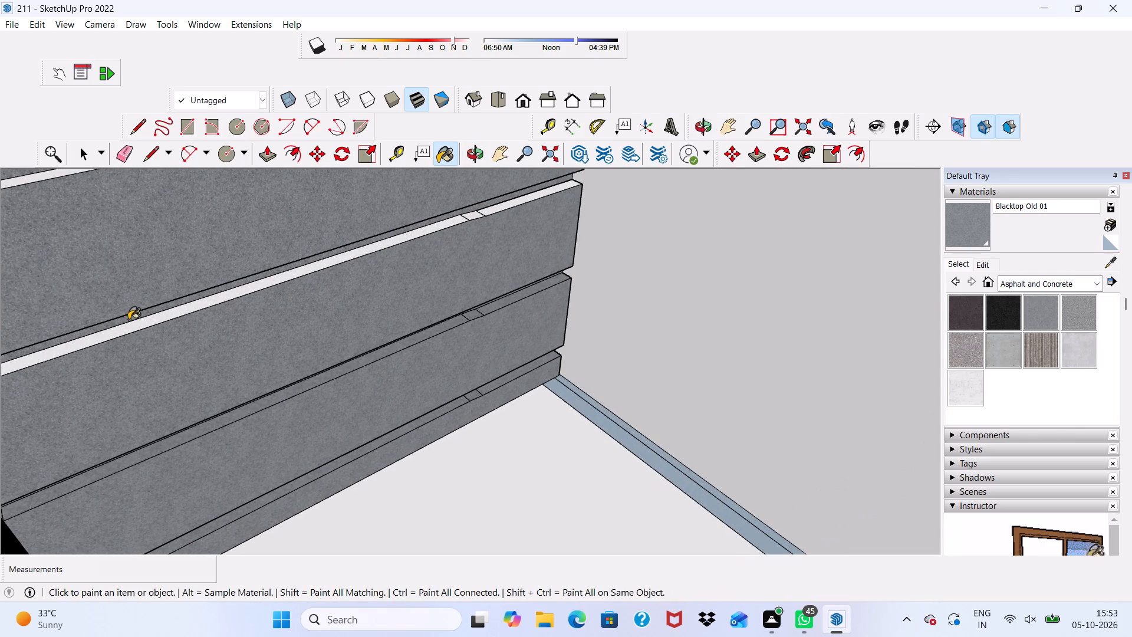
left_click(126, 324)
scroll(156, 339, "down", 4)
scroll(349, 252, "up", 4)
scroll(396, 254, "down", 2)
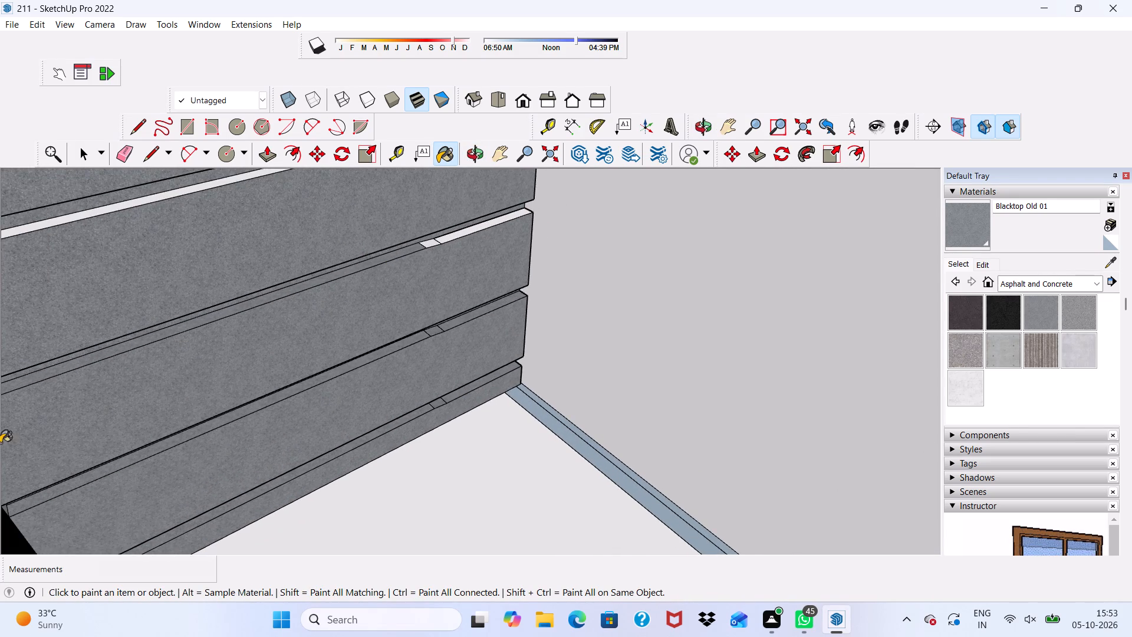
scroll(0, 456, "down", 4)
scroll(292, 245, "up", 11)
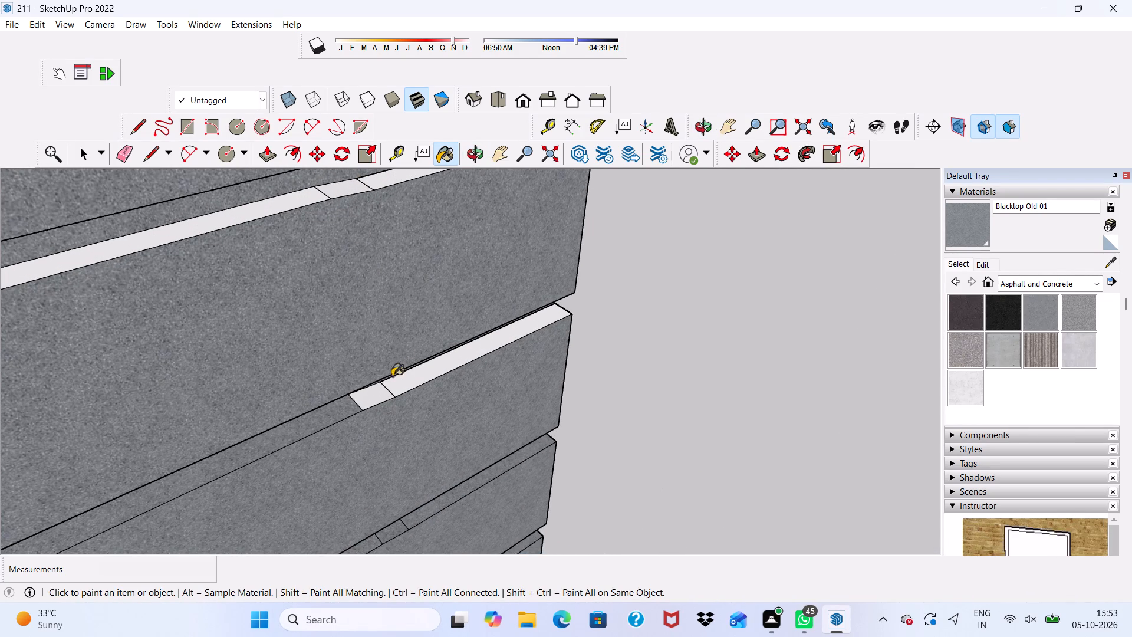
left_click(374, 399)
left_click(417, 384)
Paint the three pieces of the fourth-lowest plank's top edge, right of the door, with Blacktop Old 01.
scroll(378, 369, "down", 1)
scroll(366, 392, "up", 1)
scroll(369, 399, "down", 7)
scroll(297, 441, "up", 1)
scroll(305, 451, "down", 1)
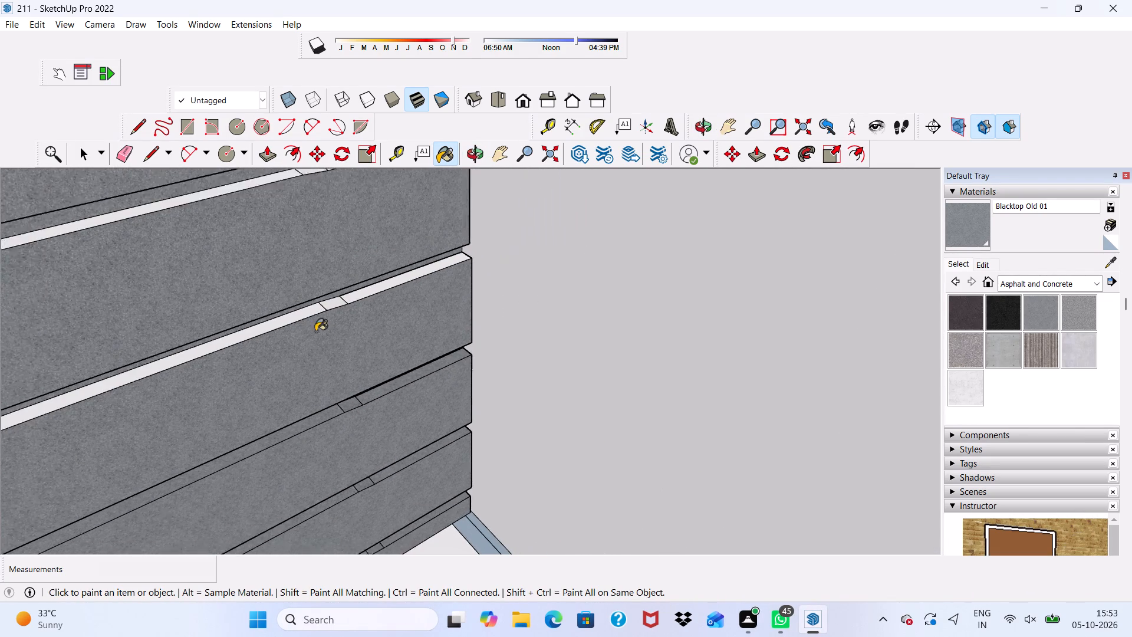
scroll(315, 324, "up", 2)
left_click(333, 300)
left_click(383, 284)
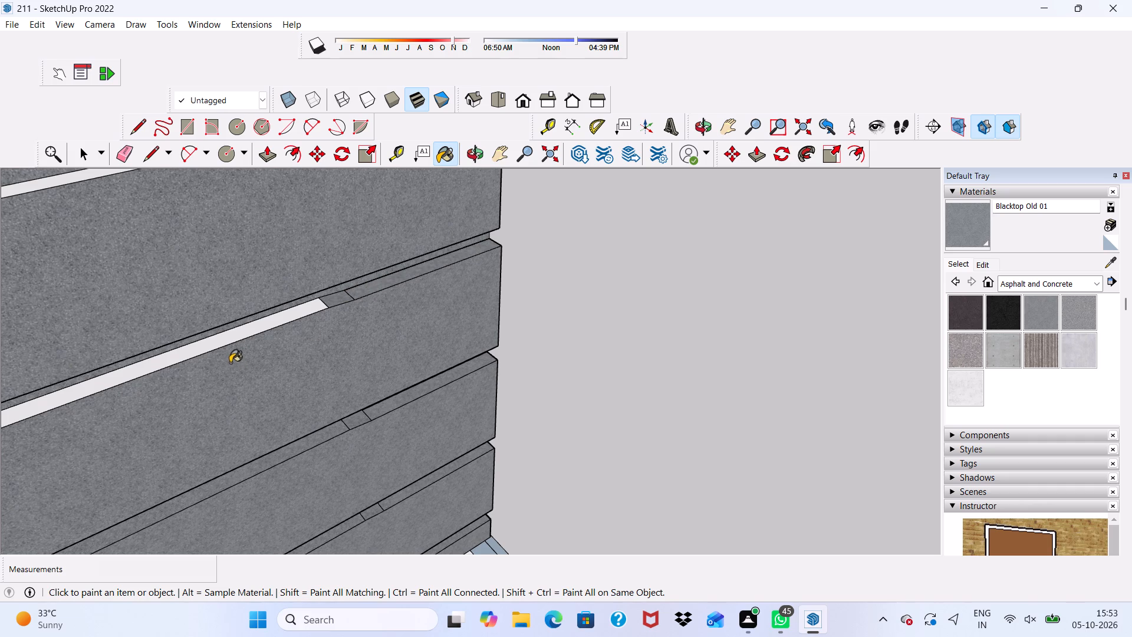
left_click(234, 337)
Paint the long top-edge pieces of the next three planks up, right of the door, with Blacktop Old 01.
scroll(223, 344, "down", 2)
scroll(226, 366, "up", 1)
scroll(234, 376, "down", 1)
scroll(244, 386, "up", 1)
scroll(259, 396, "down", 12)
scroll(303, 379, "up", 1)
scroll(196, 278, "down", 5)
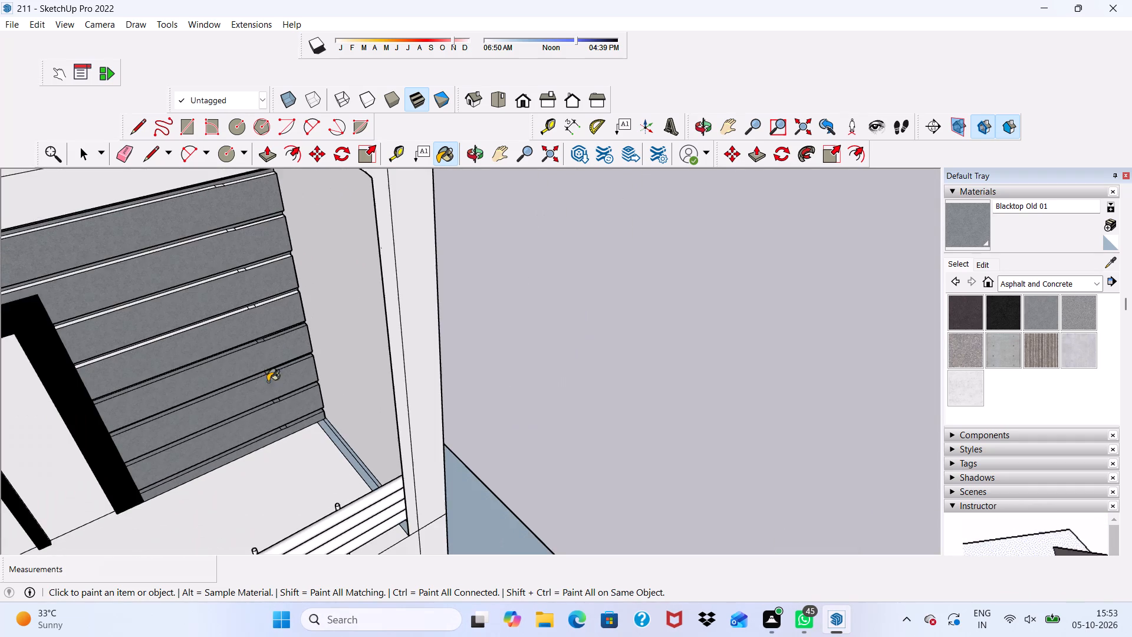
scroll(73, 280, "down", 4)
scroll(167, 232, "up", 14)
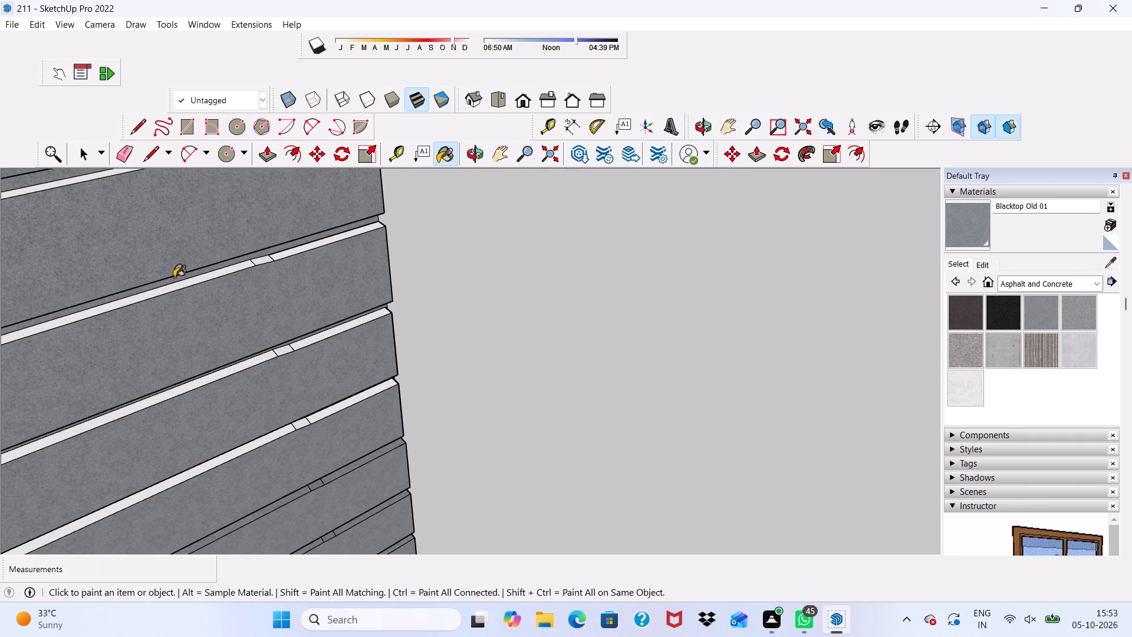
left_click(199, 278)
scroll(222, 310, "up", 3)
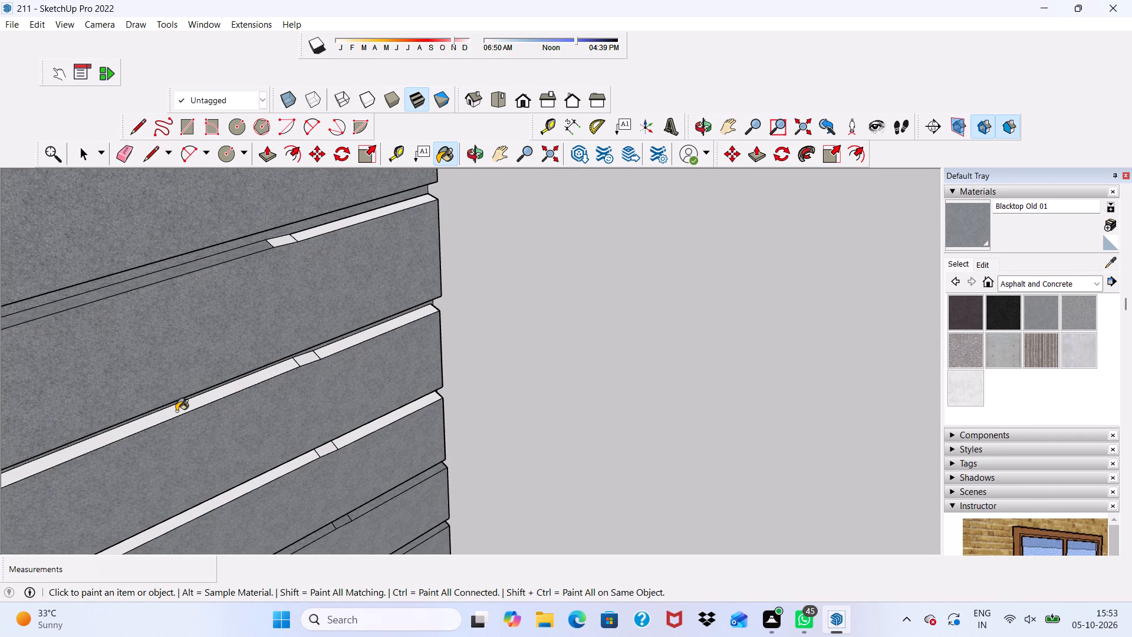
left_click(176, 411)
scroll(213, 467, "up", 2)
left_click(241, 498)
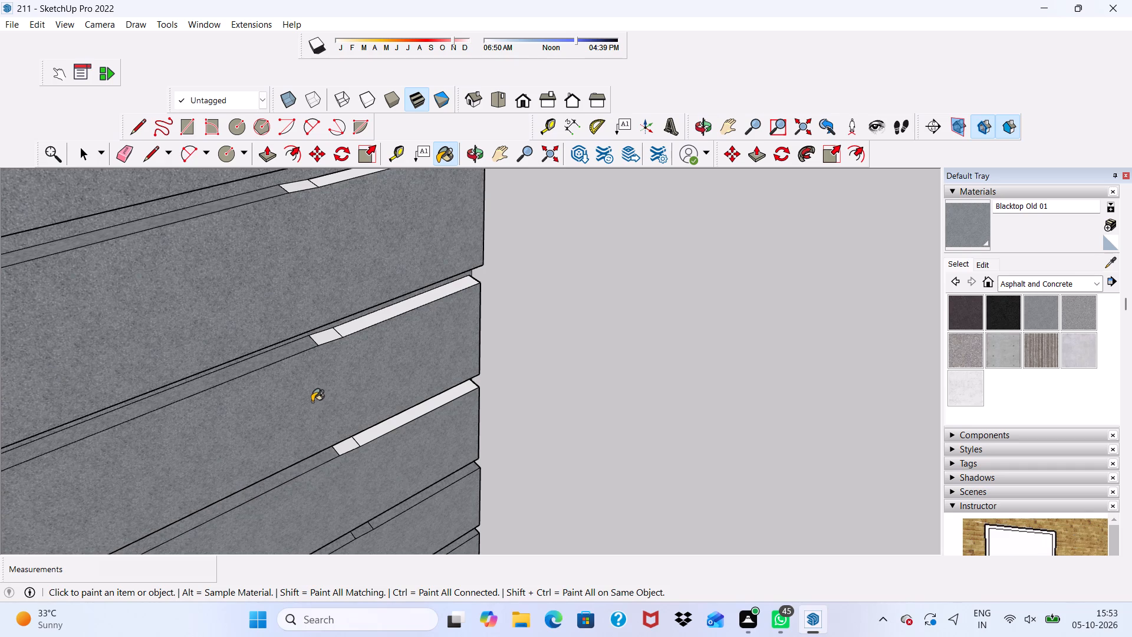
Paint the leftover small and end top-edge pieces on the lower two of those three planks with Blacktop Old 01.
scroll(321, 372, "up", 3)
left_click(333, 336)
left_click(360, 318)
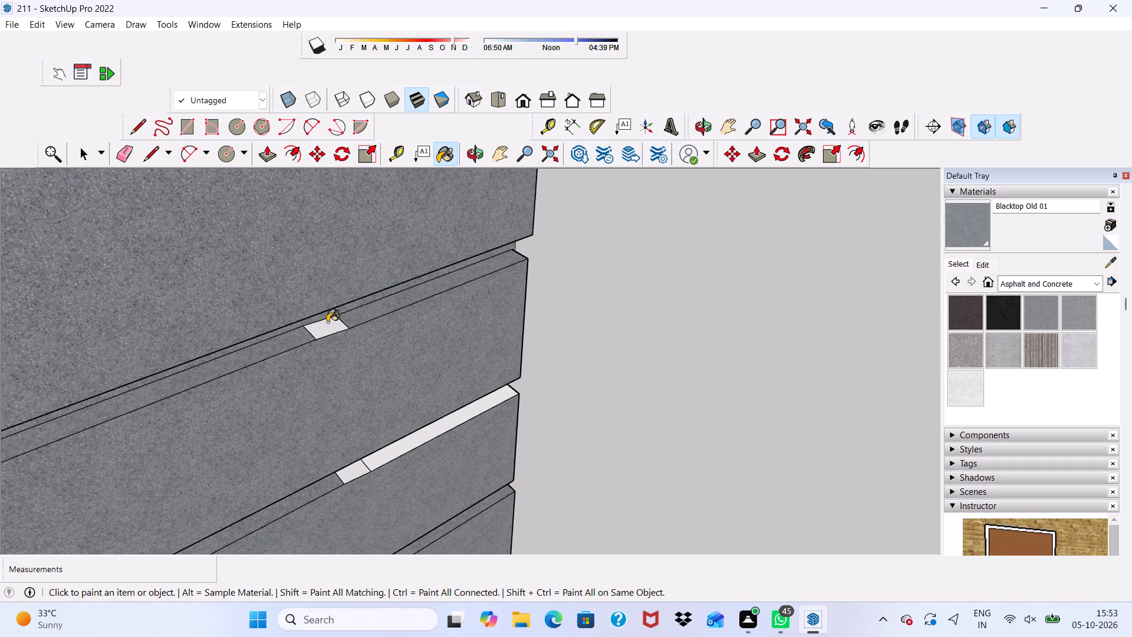
left_click(325, 329)
scroll(373, 424, "up", 3)
left_click(320, 498)
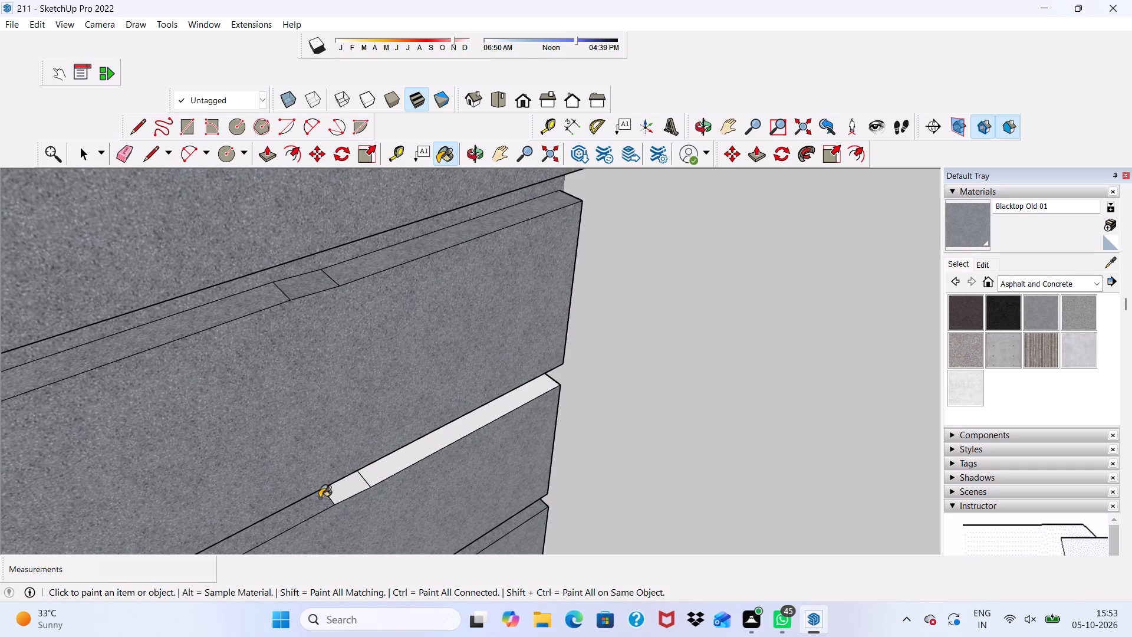
left_click(350, 494)
left_click(380, 481)
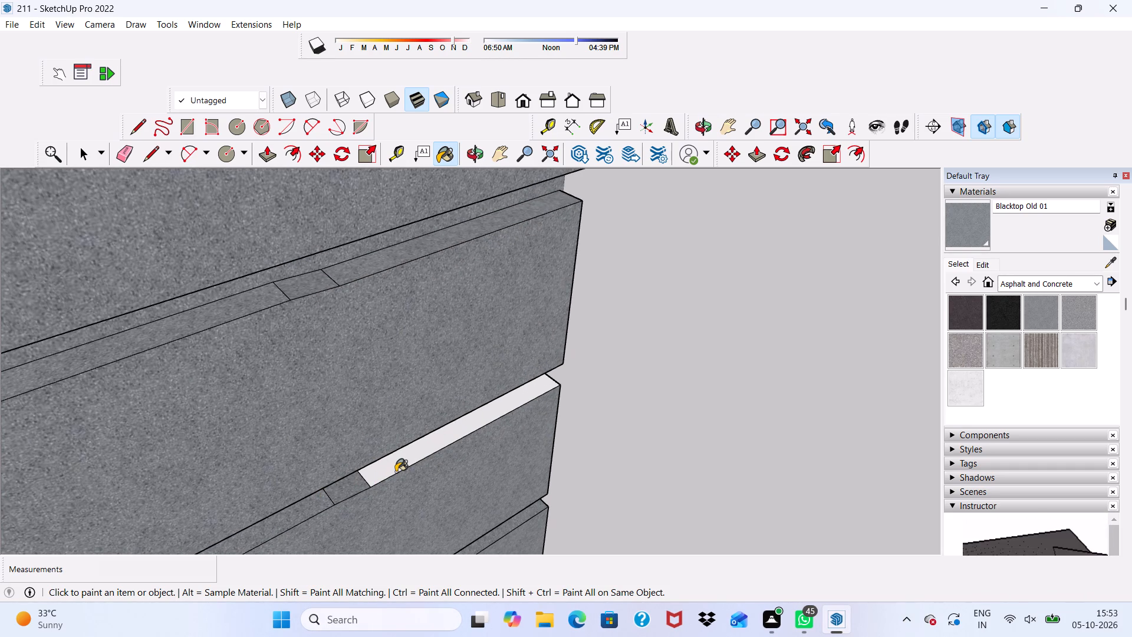
left_click(396, 472)
Examine the balcony's plank wall from several angles for faces still unpainted.
scroll(264, 419, "down", 17)
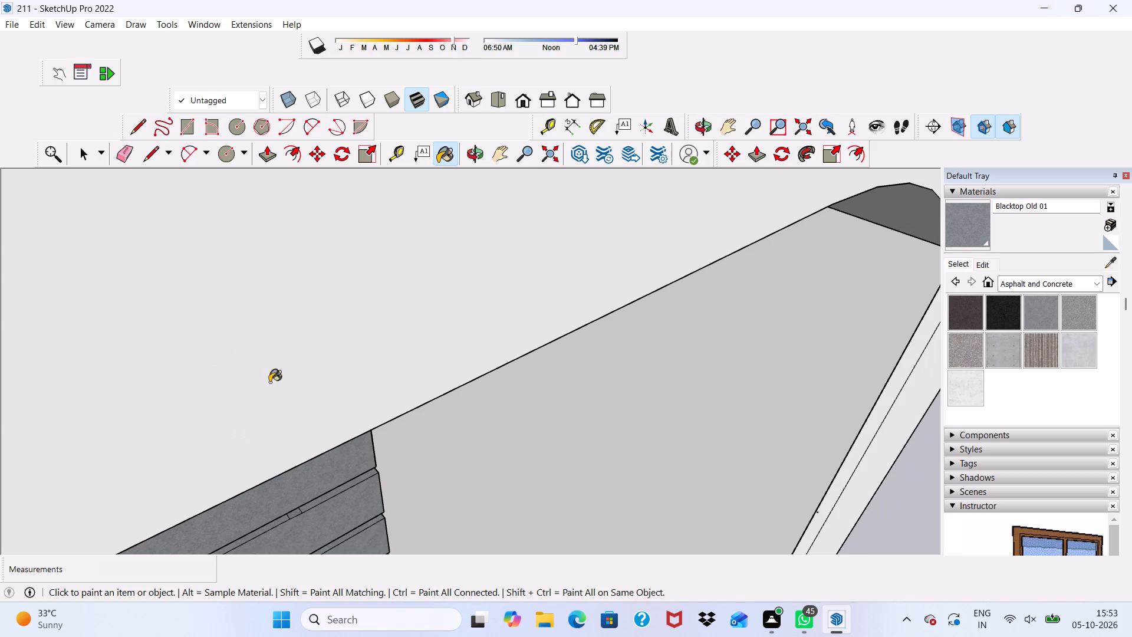
scroll(254, 390, "down", 8)
scroll(6, 349, "up", 1)
scroll(7, 355, "down", 3)
middle_click_drag(228, 341, 66, 199)
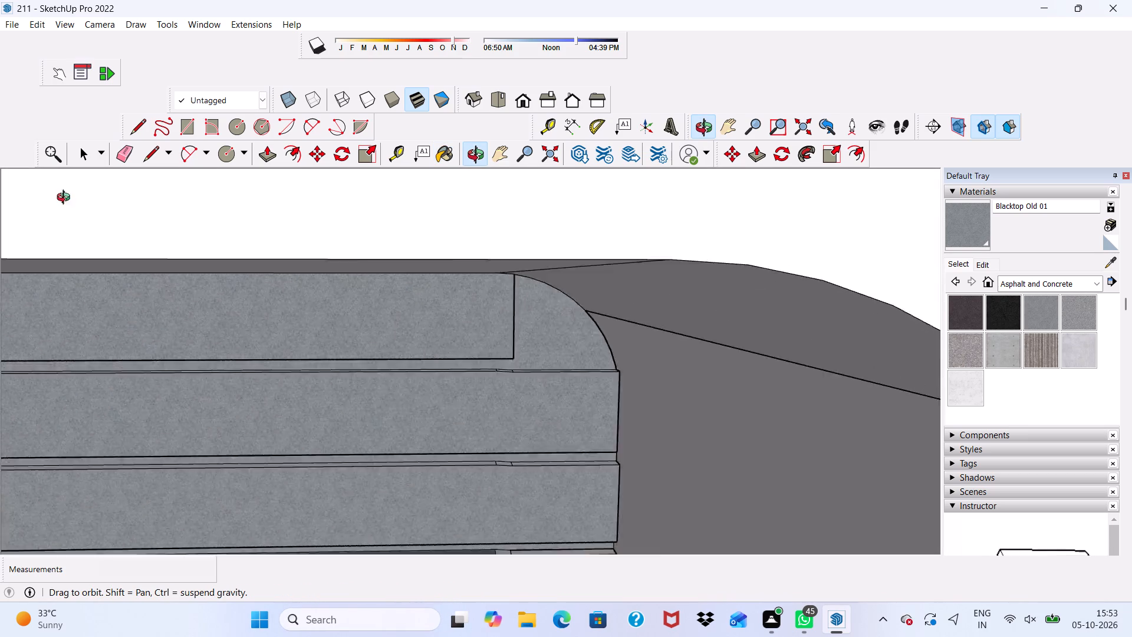
middle_click_drag(66, 199, 76, 191)
scroll(121, 331, "up", 1)
scroll(151, 350, "down", 14)
middle_click_drag(280, 355, 367, 388)
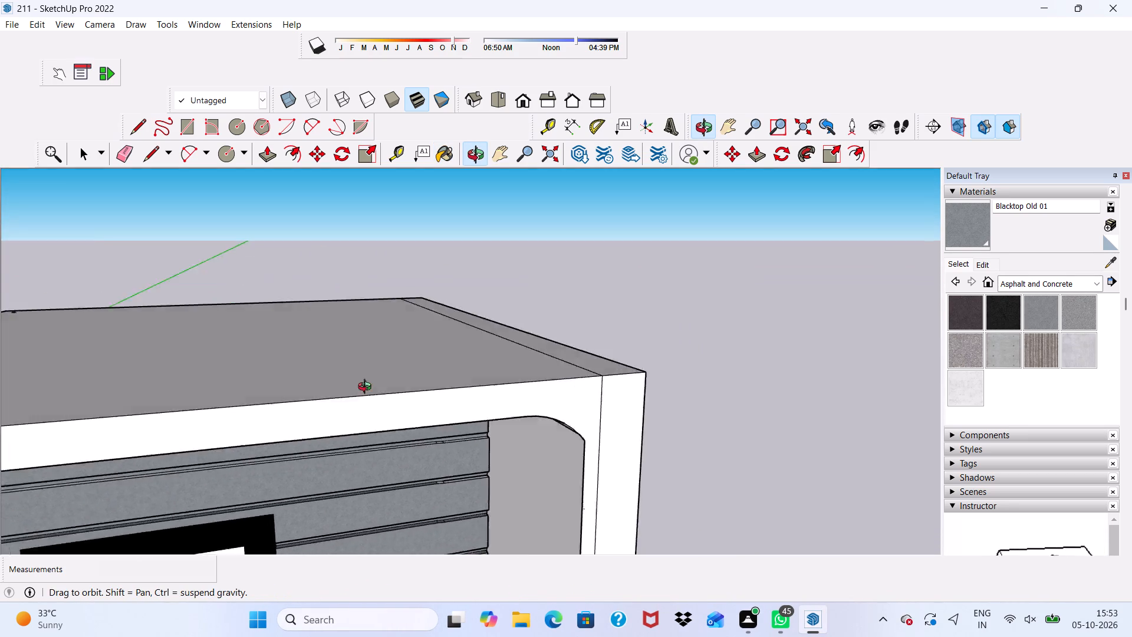
middle_click_drag(367, 388, 330, 361)
scroll(324, 412, "up", 1)
scroll(0, 267, "down", 2)
scroll(0, 262, "up", 1)
scroll(0, 262, "down", 5)
scroll(0, 426, "down", 5)
scroll(170, 392, "up", 5)
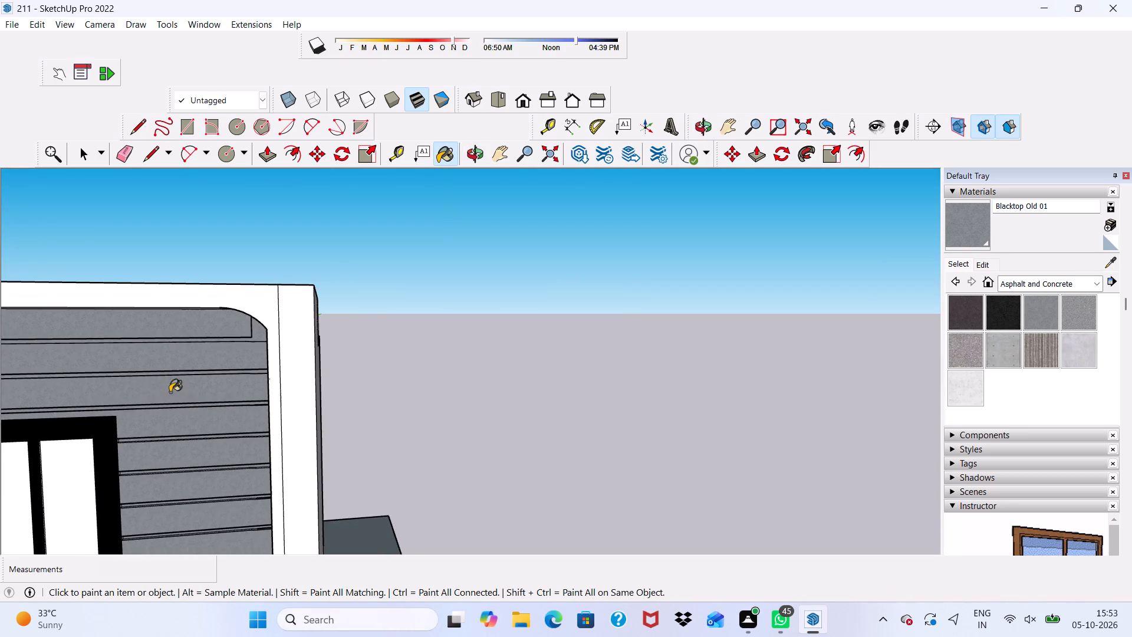
middle_click_drag(137, 385, 443, 409)
scroll(443, 409, "up", 3)
scroll(295, 290, "down", 13)
scroll(159, 147, "down", 3)
scroll(214, 223, "up", 1)
scroll(218, 230, "down", 3)
Paint the remaining small and end pieces of the seventh-lowest plank's top edge with Blacktop Old 01.
middle_click_drag(388, 342, 196, 367)
scroll(373, 323, "up", 13)
scroll(468, 281, "down", 2)
scroll(468, 281, "up", 3)
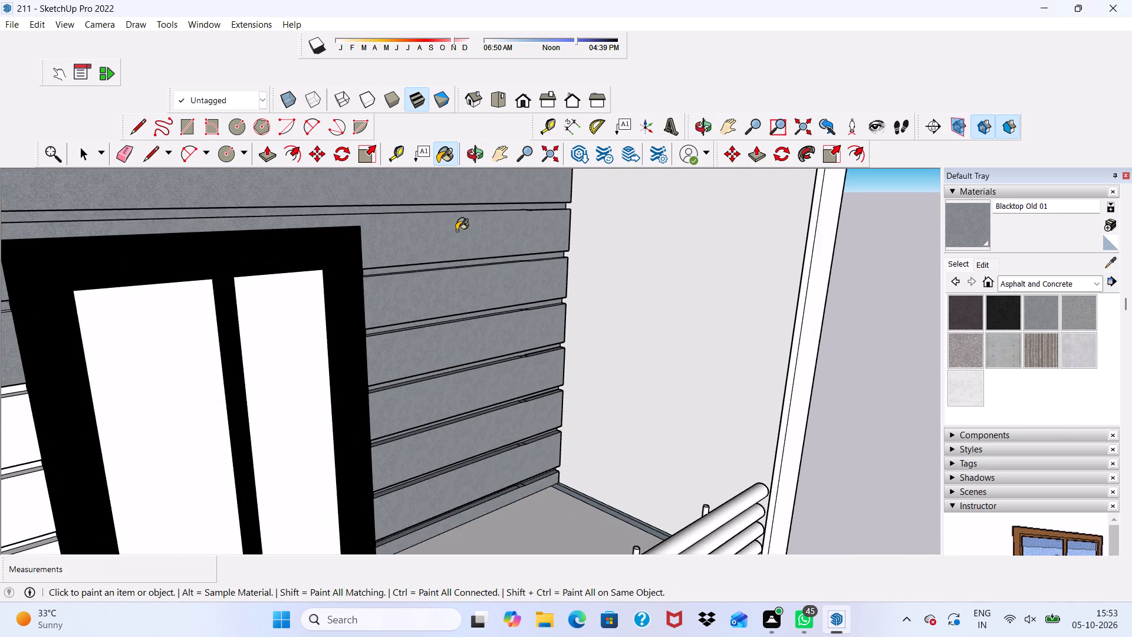
middle_click_drag(456, 231, 356, 287)
scroll(419, 250, "up", 17)
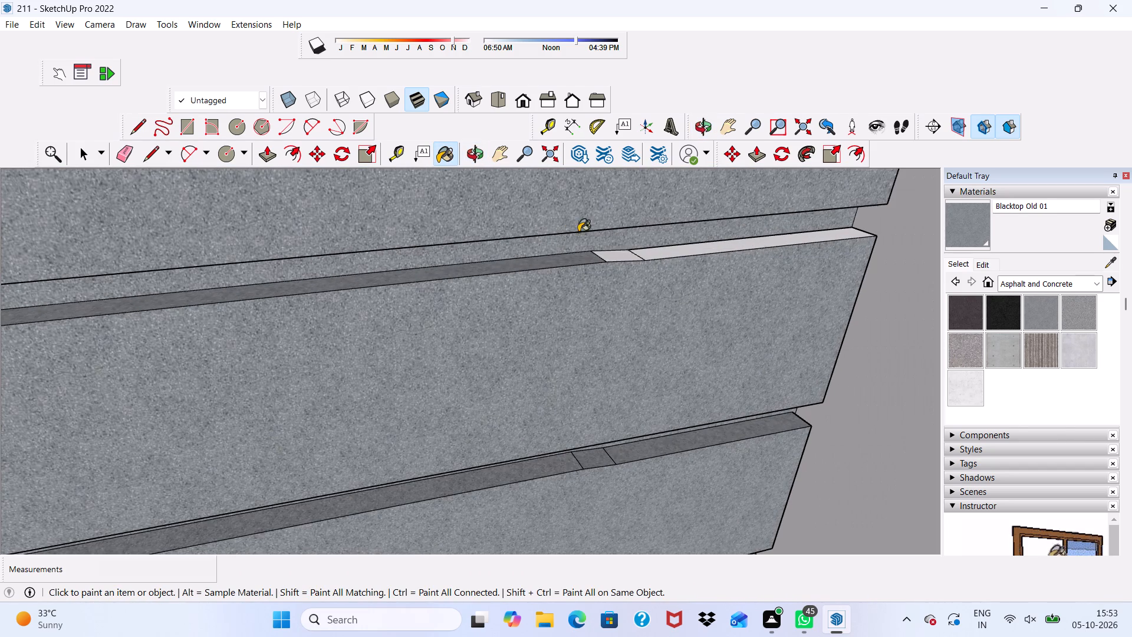
left_click(621, 257)
left_click(673, 249)
Paint the three pieces of the top edge on the next plank up with Blacktop Old 01.
scroll(646, 256, "down", 7)
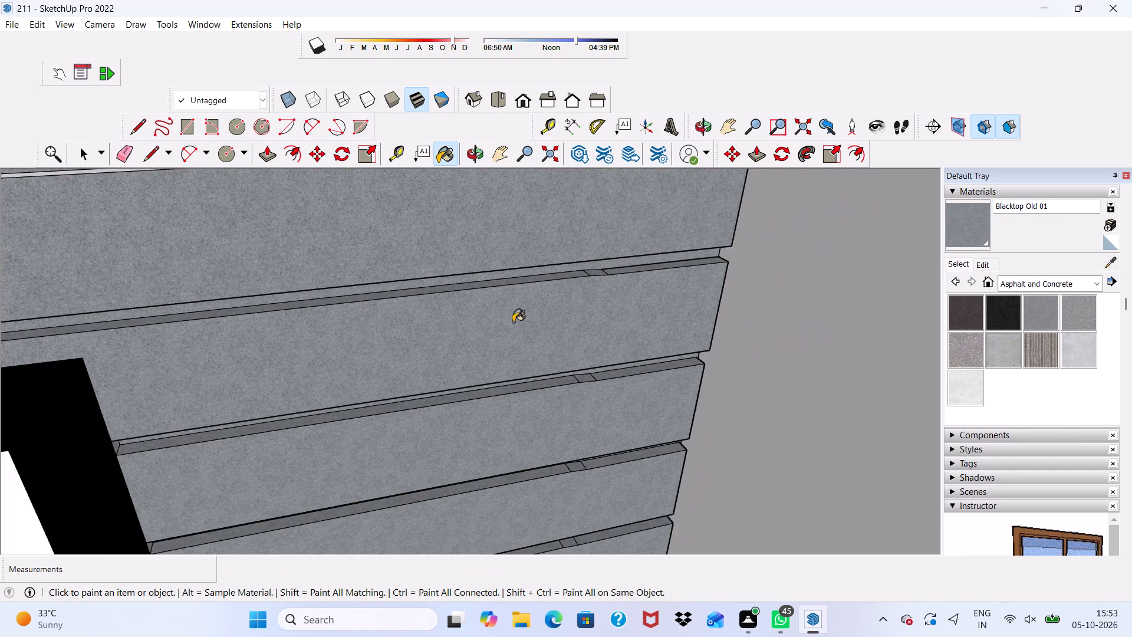
scroll(513, 322, "down", 5)
scroll(475, 309, "up", 1)
scroll(476, 311, "down", 1)
scroll(393, 207, "up", 5)
left_click(373, 217)
scroll(578, 211, "up", 3)
left_click(677, 193)
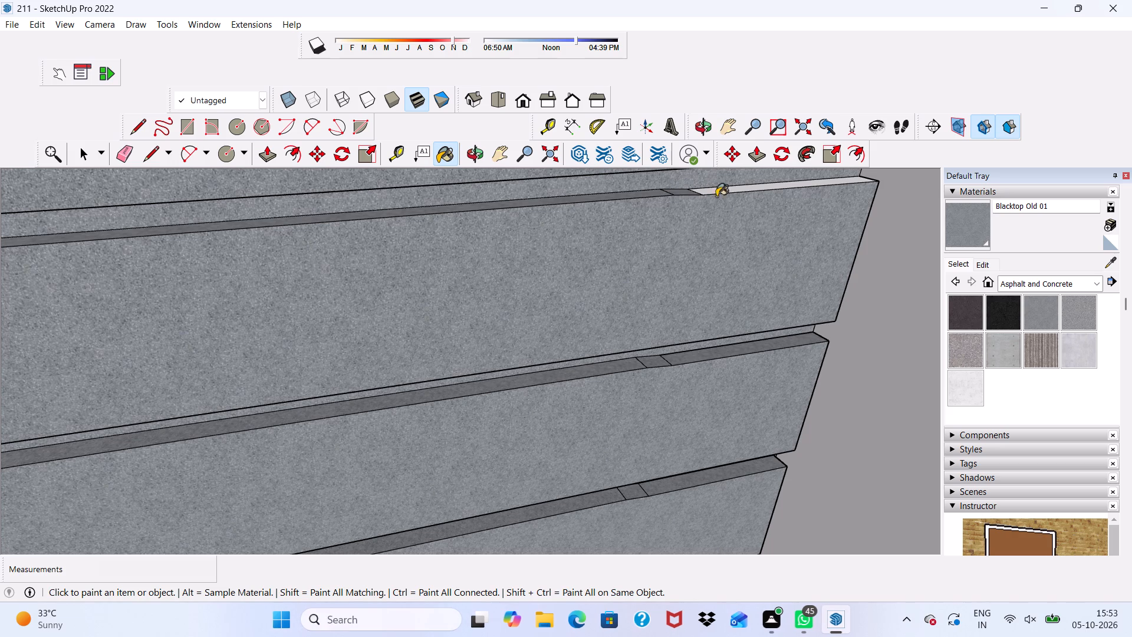
left_click(727, 191)
Examine the balcony's plank wall from several angles for top edges and grooves still unpainted.
scroll(470, 274, "down", 5)
scroll(450, 292, "up", 1)
scroll(445, 296, "down", 6)
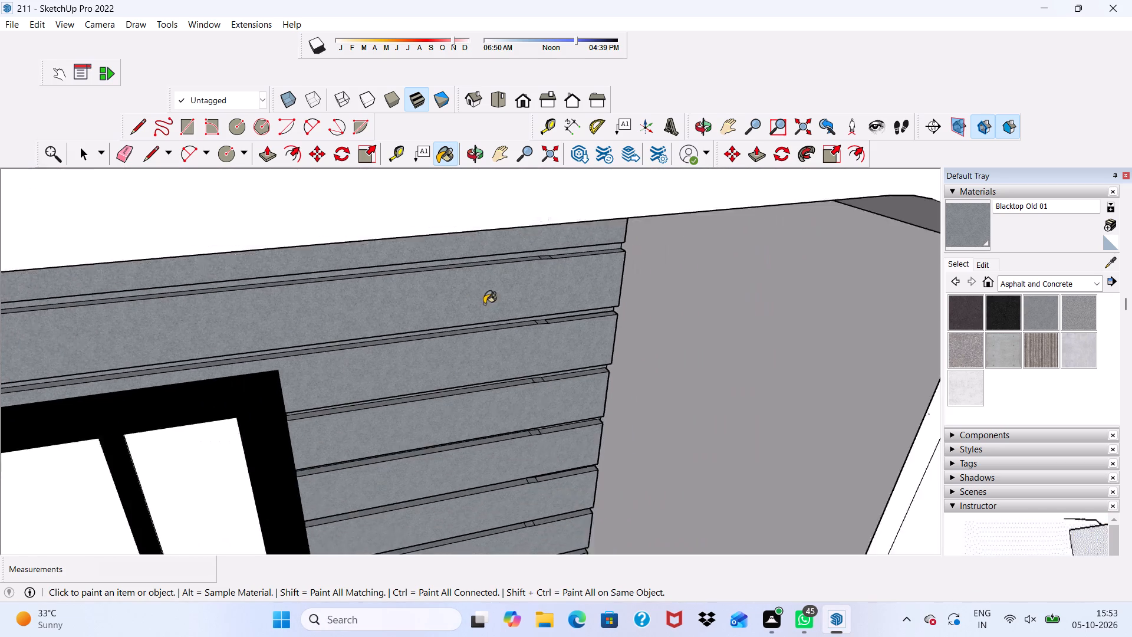
scroll(484, 304, "down", 6)
middle_click_drag(482, 285, 467, 231)
scroll(470, 193, "up", 6)
middle_click_drag(429, 232, 439, 238)
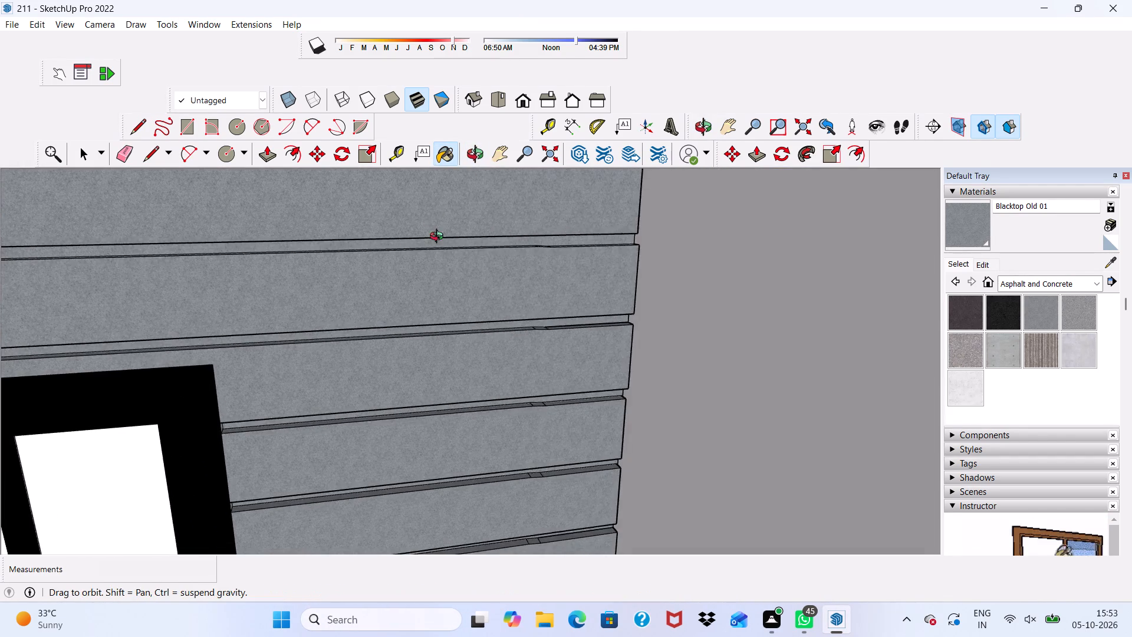
middle_click_drag(439, 238, 426, 239)
scroll(429, 201, "up", 5)
scroll(404, 284, "down", 5)
scroll(379, 353, "up", 1)
scroll(383, 362, "down", 4)
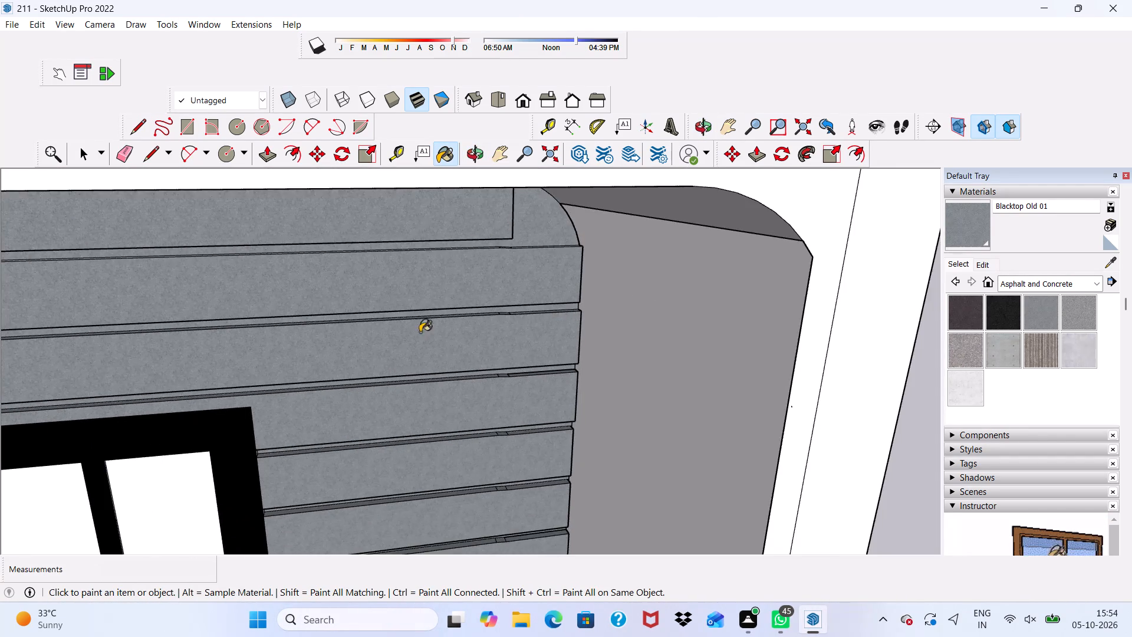
scroll(452, 232, "up", 10)
scroll(451, 252, "down", 1)
middle_click_drag(456, 259, 453, 301)
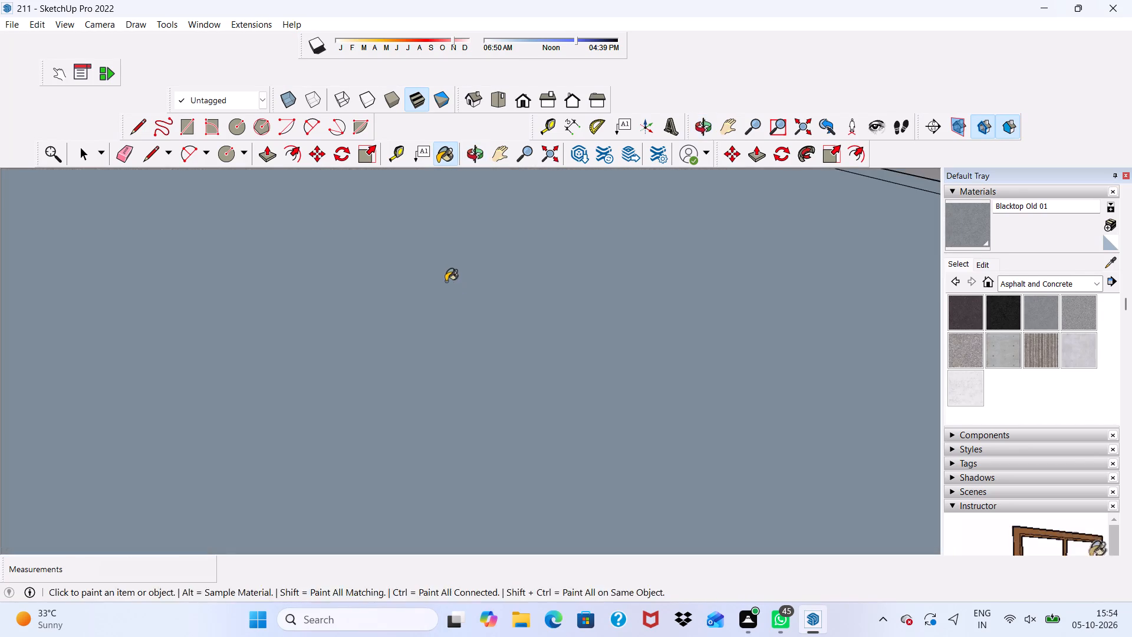
middle_click_drag(443, 275, 419, 219)
scroll(423, 236, "up", 2)
scroll(401, 240, "down", 6)
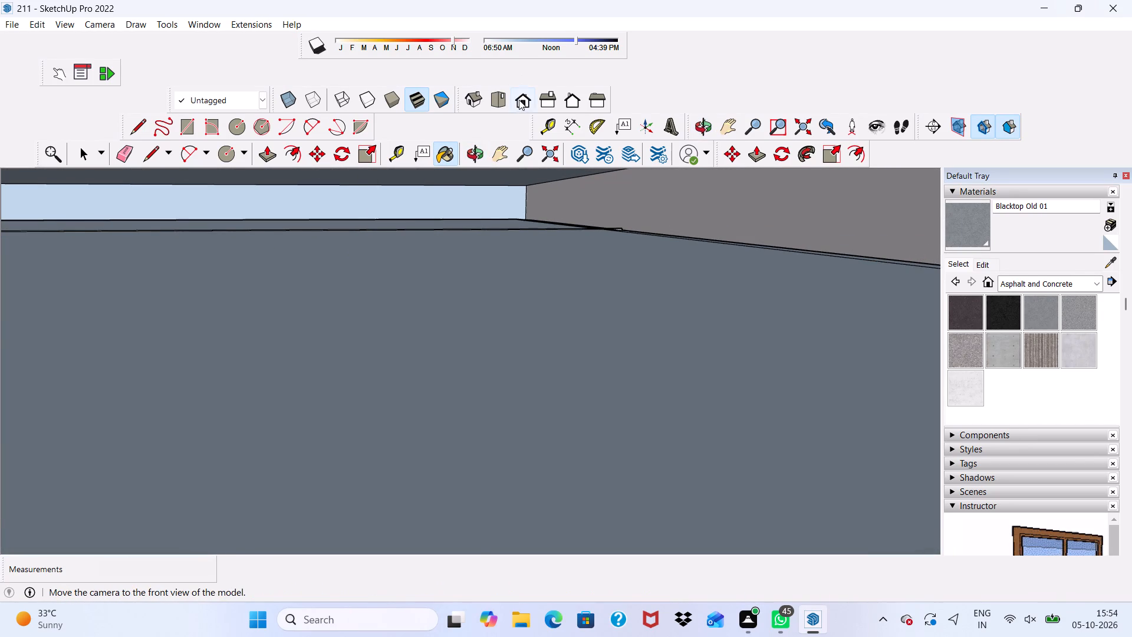
left_click(519, 100)
scroll(459, 177, "down", 8)
scroll(438, 296, "up", 1)
scroll(440, 297, "down", 5)
scroll(427, 281, "up", 1)
scroll(432, 285, "down", 1)
scroll(455, 264, "up", 1)
scroll(453, 269, "down", 4)
middle_click_drag(460, 301, 503, 340)
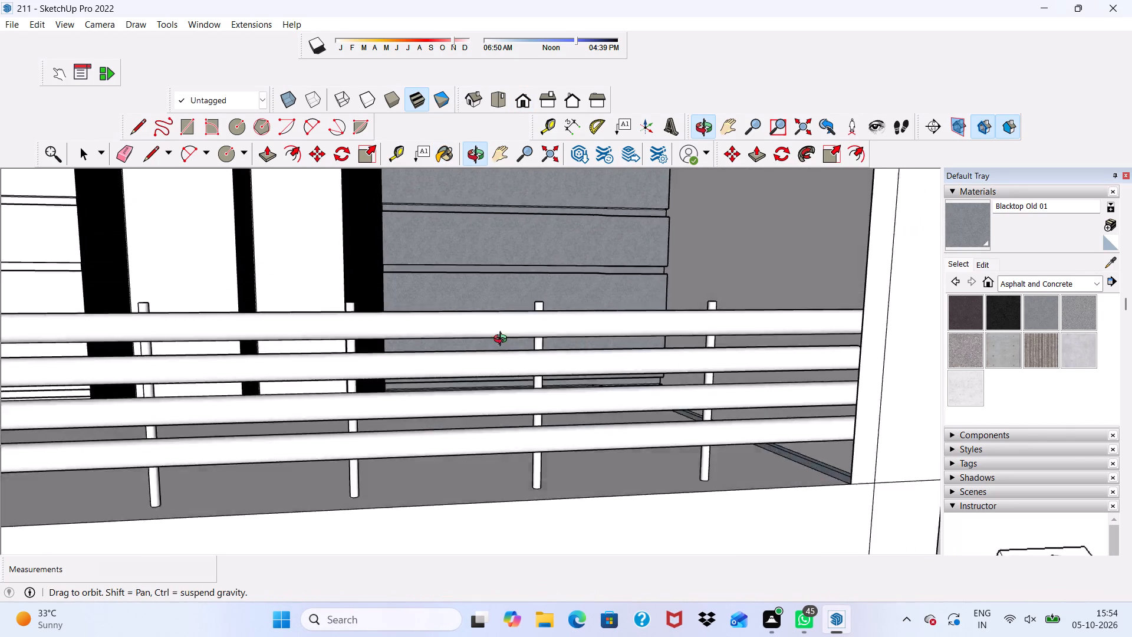
middle_click_drag(503, 340, 482, 361)
scroll(485, 199, "up", 5)
scroll(491, 209, "down", 9)
scroll(413, 363, "up", 1)
scroll(419, 373, "down", 6)
scroll(421, 348, "up", 1)
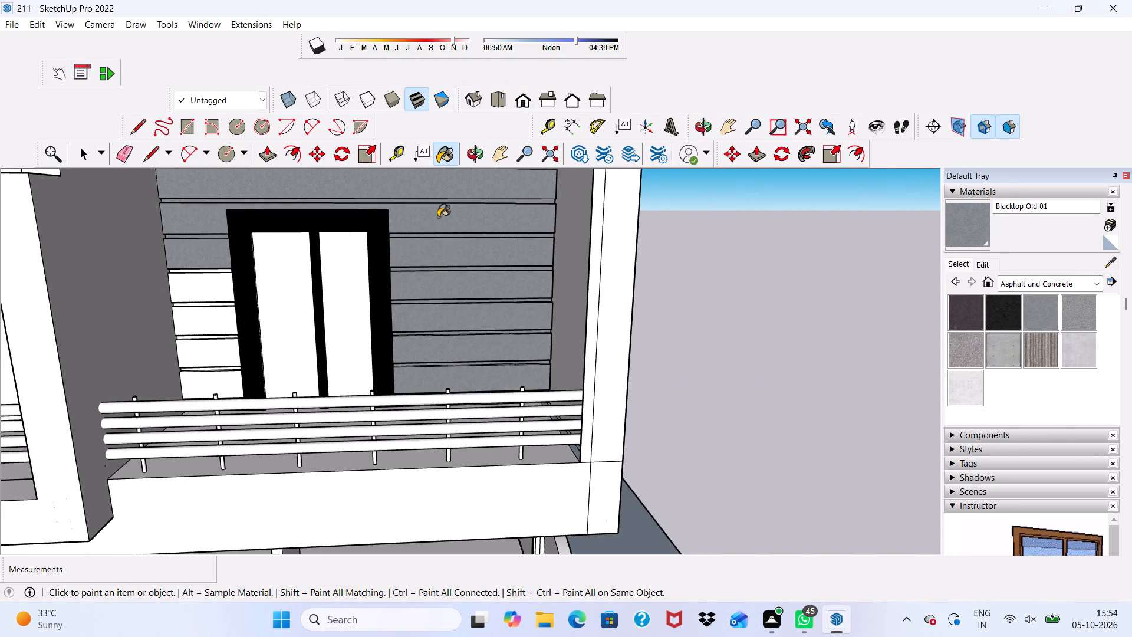
scroll(435, 214, "up", 5)
scroll(428, 228, "down", 10)
middle_click_drag(437, 274, 435, 307)
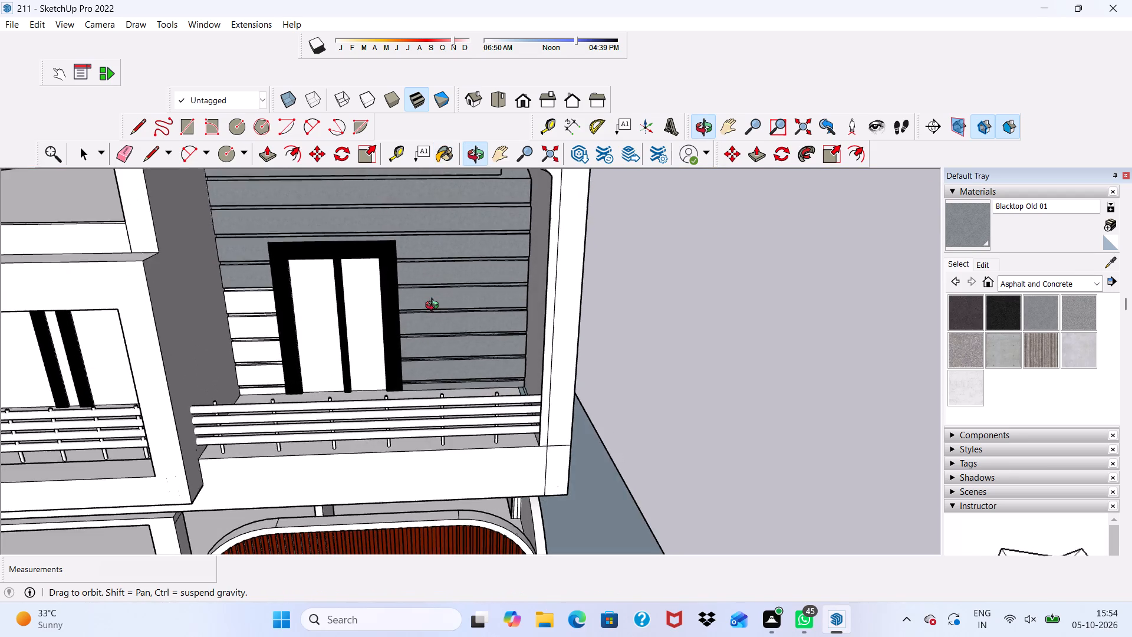
middle_click_drag(435, 307, 434, 301)
scroll(420, 202, "up", 5)
scroll(366, 269, "down", 10)
scroll(397, 274, "up", 5)
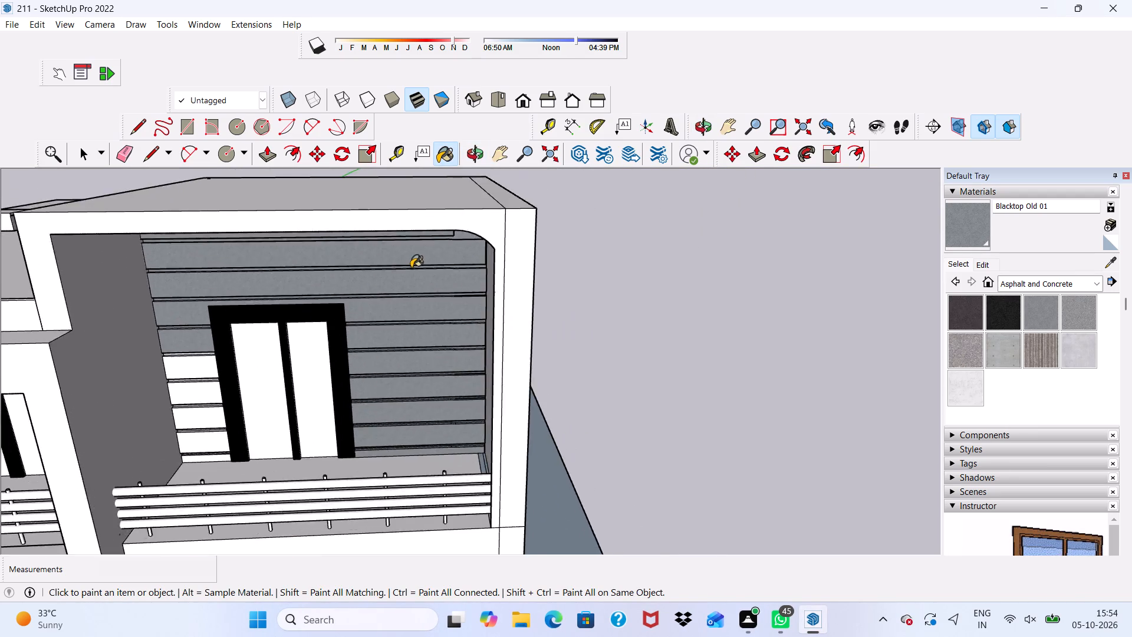
Paint the three pieces of the top edge on the plank just below the curved topmost plank with Blacktop Old 01.
scroll(411, 268, "up", 11)
middle_click_drag(414, 226, 396, 245)
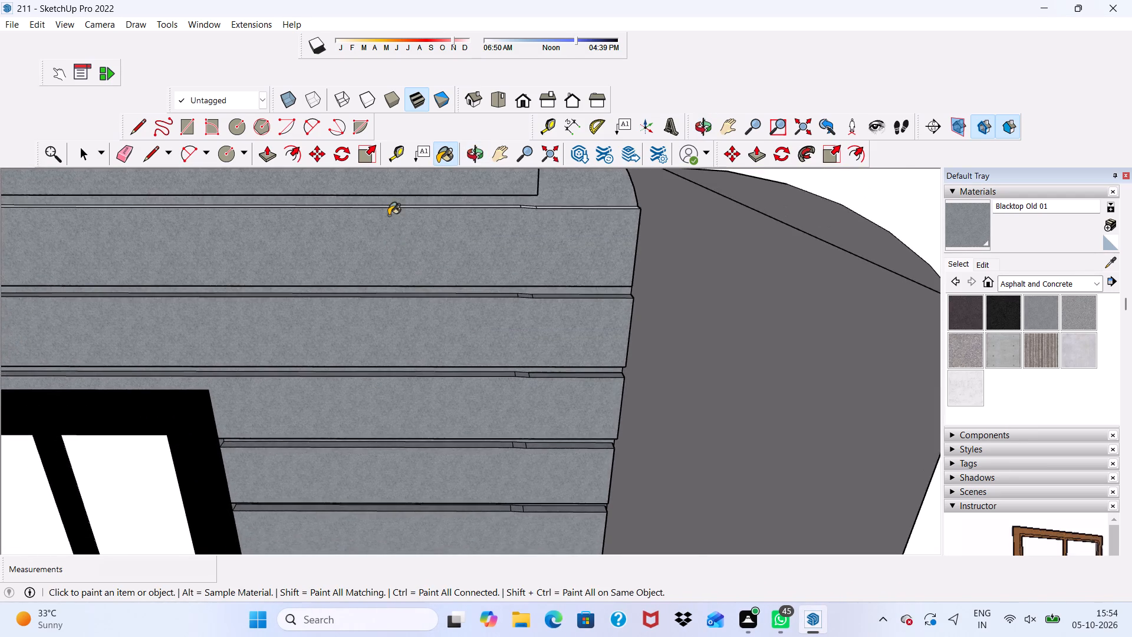
scroll(390, 211, "up", 9)
left_click(396, 201)
scroll(396, 201, "up", 1)
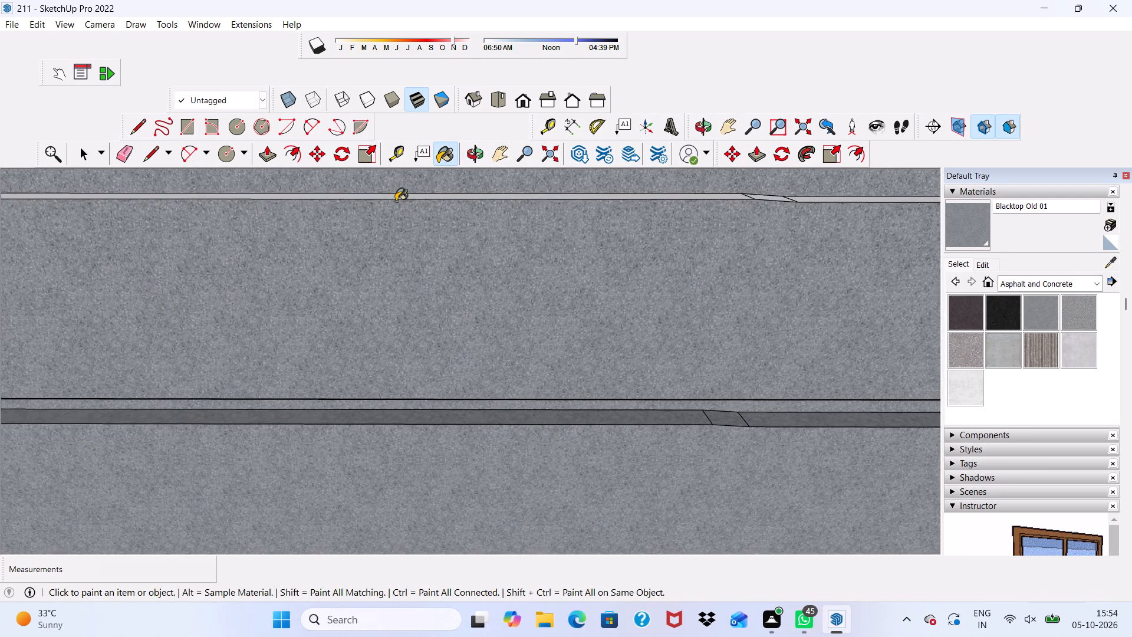
scroll(399, 197, "up", 4)
left_click(399, 197)
scroll(381, 205, "down", 9)
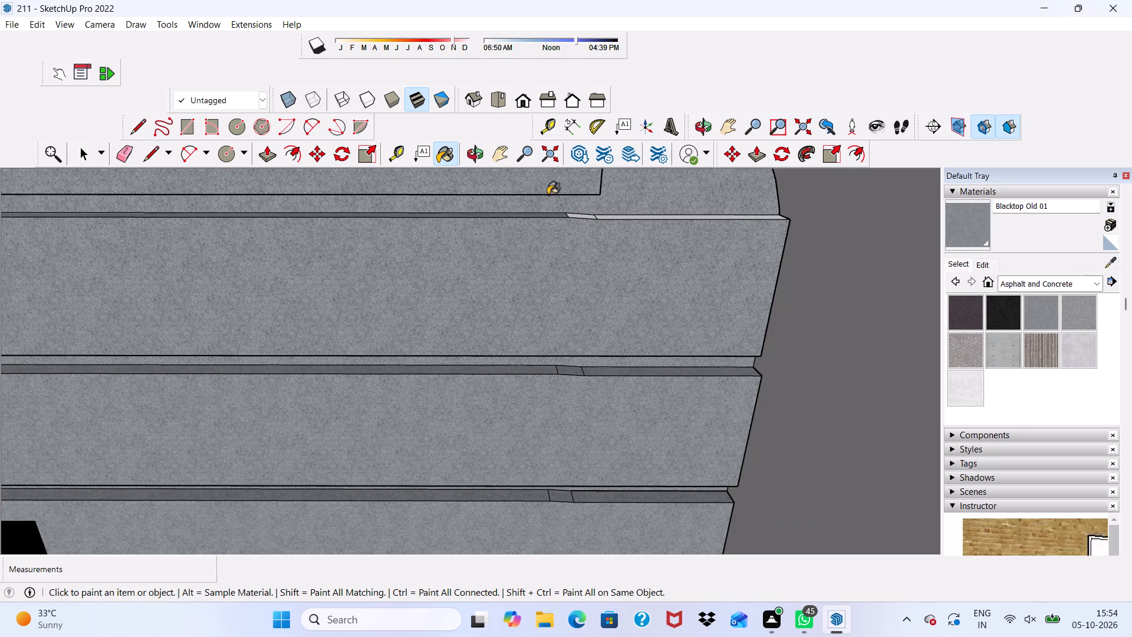
scroll(560, 195, "up", 3)
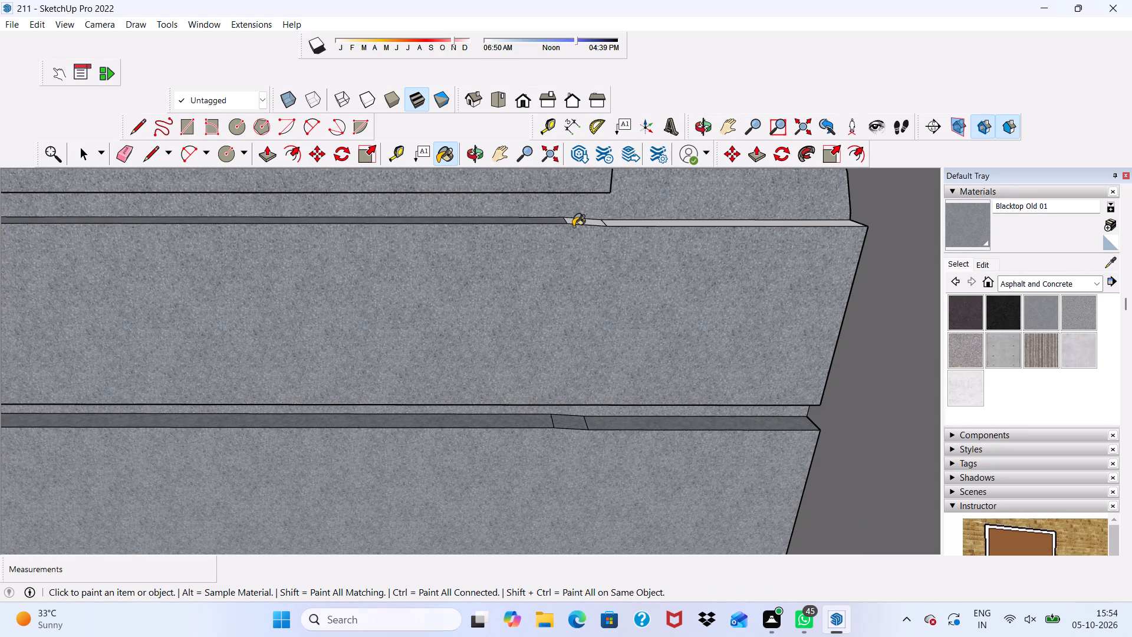
left_click(573, 226)
scroll(580, 223, "up", 4)
left_click(580, 223)
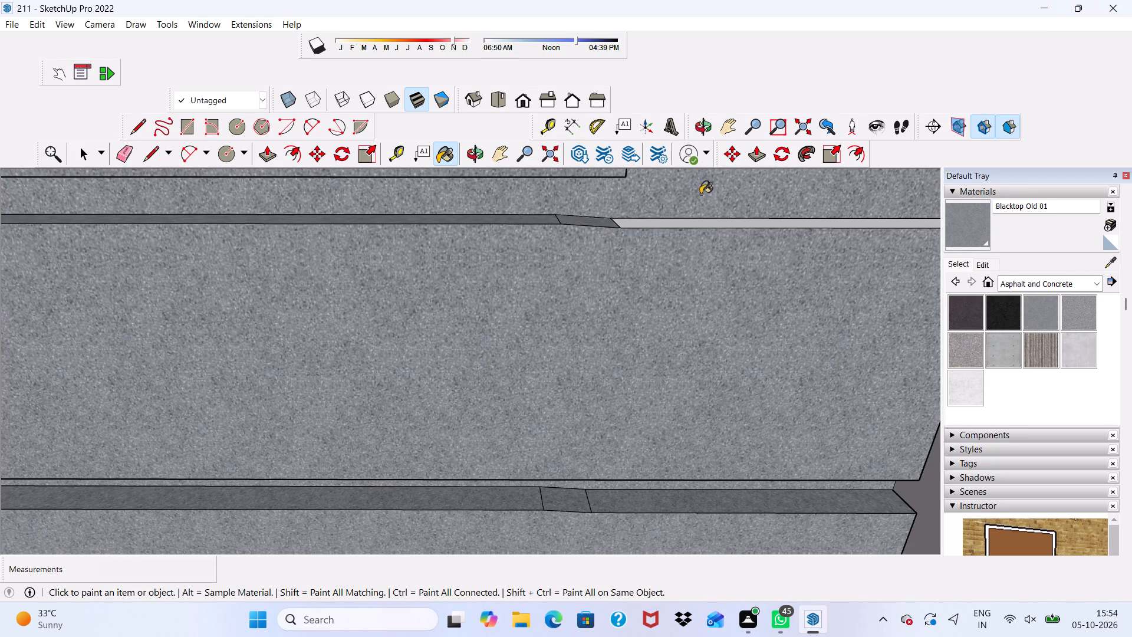
left_click(673, 225)
Paint the upper two white plank faces on the left side of the balcony door with Blacktop Old 01.
scroll(574, 216, "down", 3)
scroll(531, 240, "up", 1)
scroll(529, 242, "down", 1)
scroll(527, 243, "up", 1)
scroll(494, 230, "down", 4)
scroll(498, 261, "up", 2)
scroll(502, 264, "down", 6)
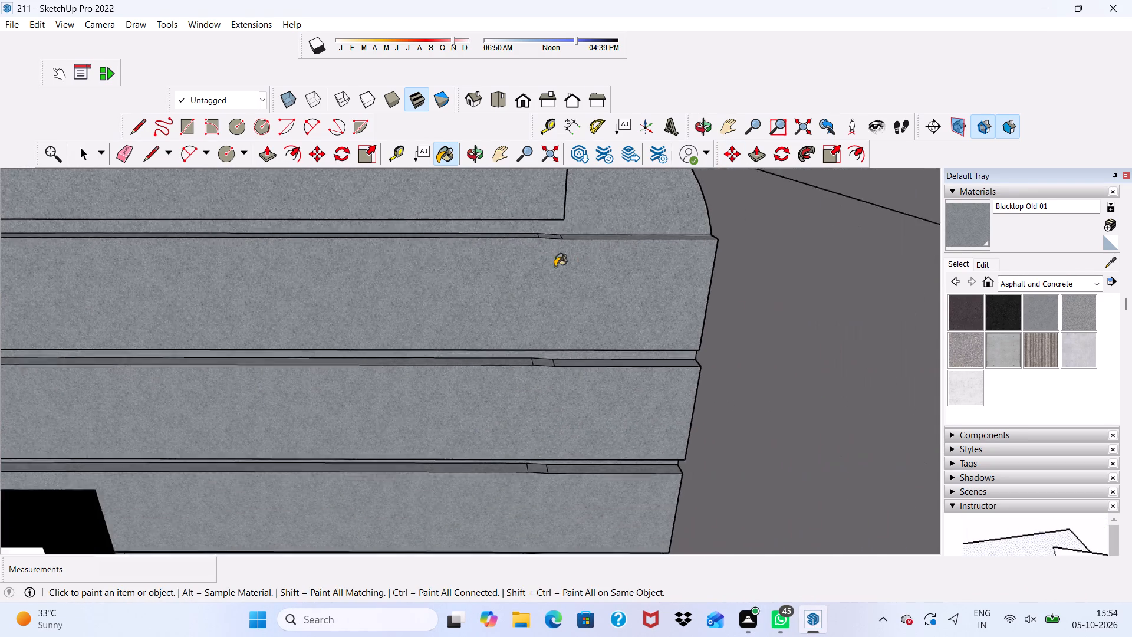
scroll(555, 267, "down", 5)
scroll(532, 253, "up", 2)
scroll(531, 259, "down", 2)
left_click(532, 103)
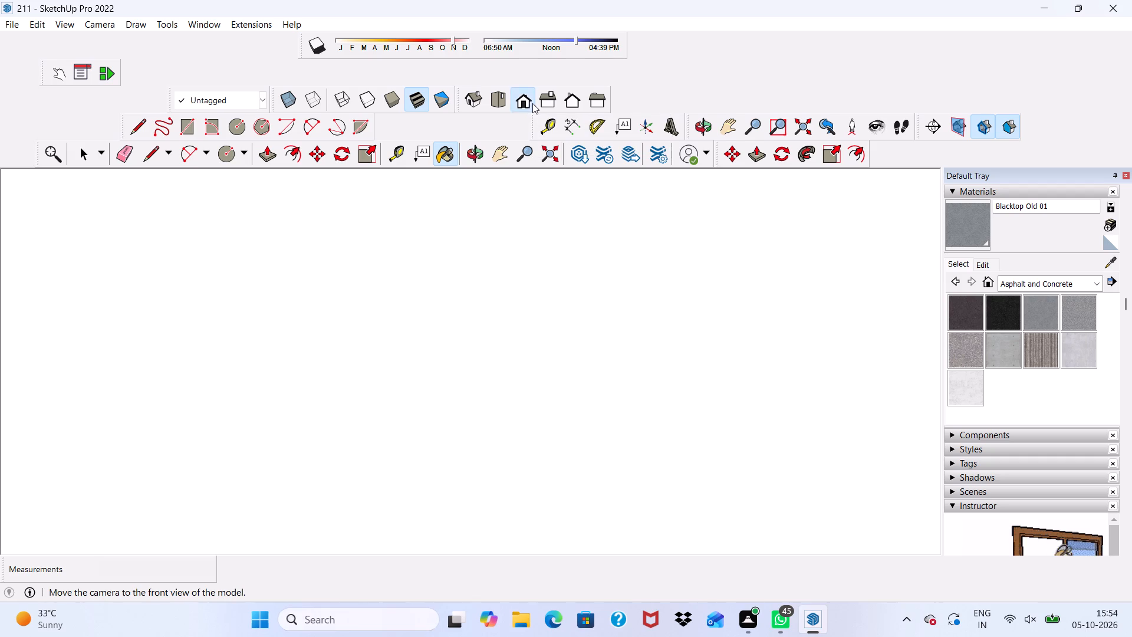
scroll(486, 134, "down", 3)
scroll(507, 171, "up", 3)
scroll(517, 175, "down", 1)
scroll(540, 185, "up", 1)
scroll(544, 206, "down", 7)
scroll(432, 242, "up", 1)
scroll(432, 246, "down", 5)
scroll(525, 249, "up", 1)
scroll(529, 255, "down", 4)
scroll(390, 245, "down", 5)
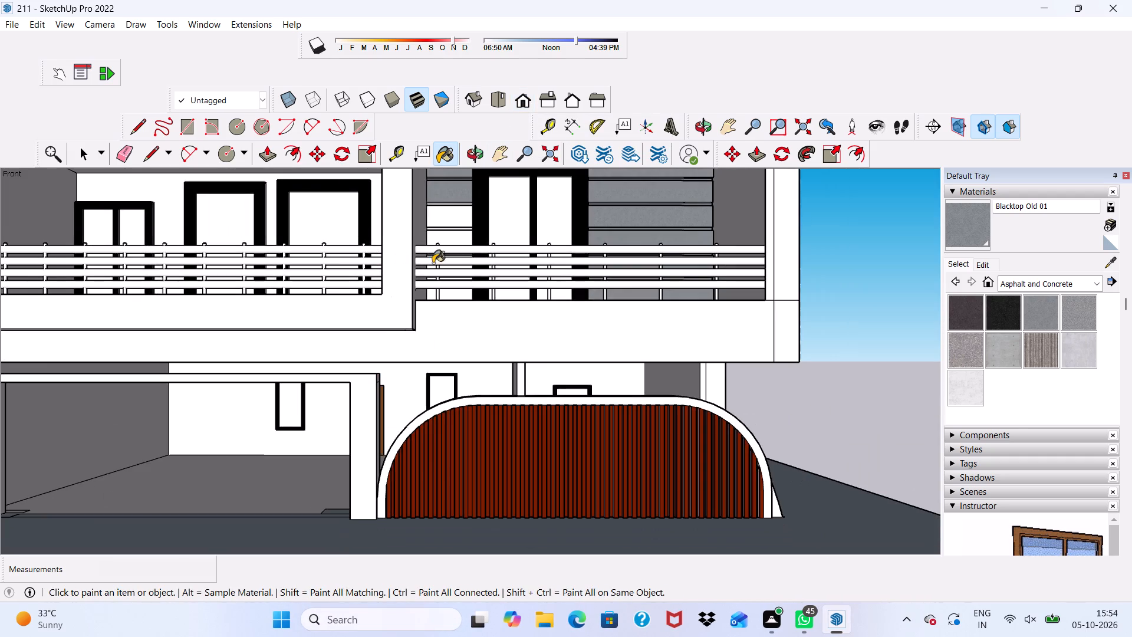
scroll(449, 233, "up", 6)
left_click(443, 217)
left_click(458, 242)
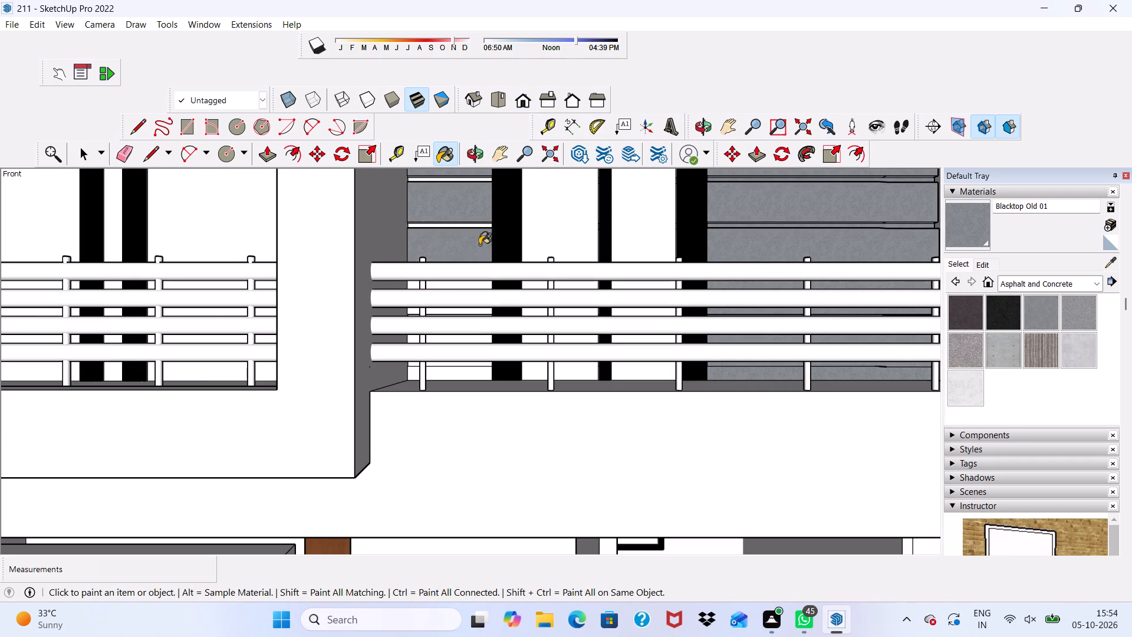
Paint the grooves above those two planks left of the balcony door with Blacktop Old 01.
scroll(468, 185, "up", 4)
left_click(469, 179)
scroll(662, 110, "up", 3)
scroll(506, 176, "up", 3)
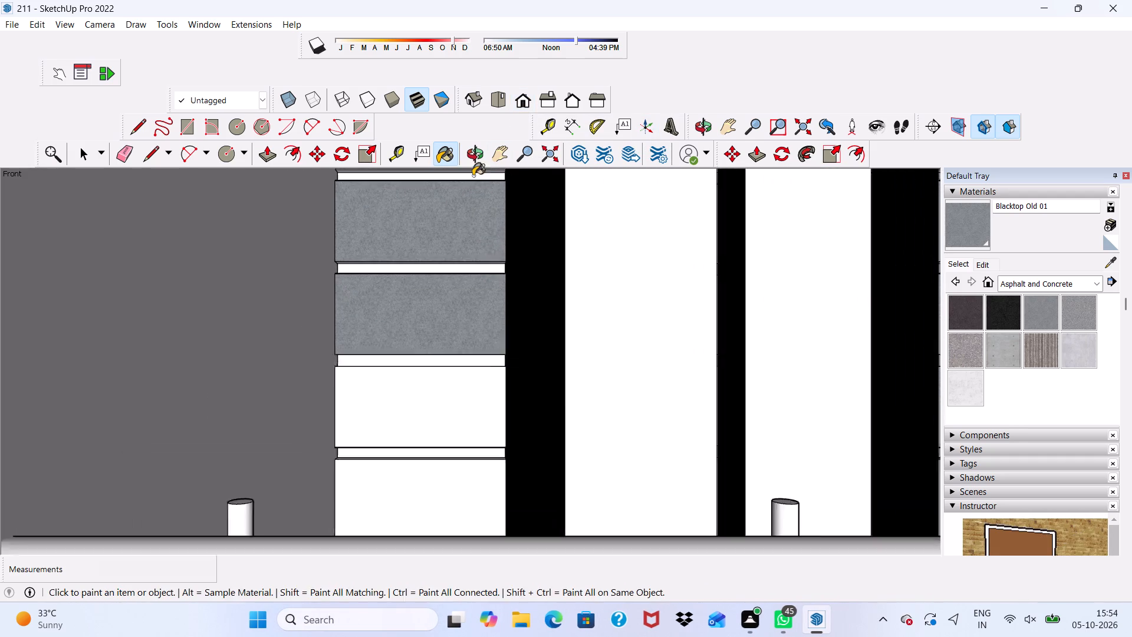
scroll(473, 176, "up", 4)
left_click(478, 176)
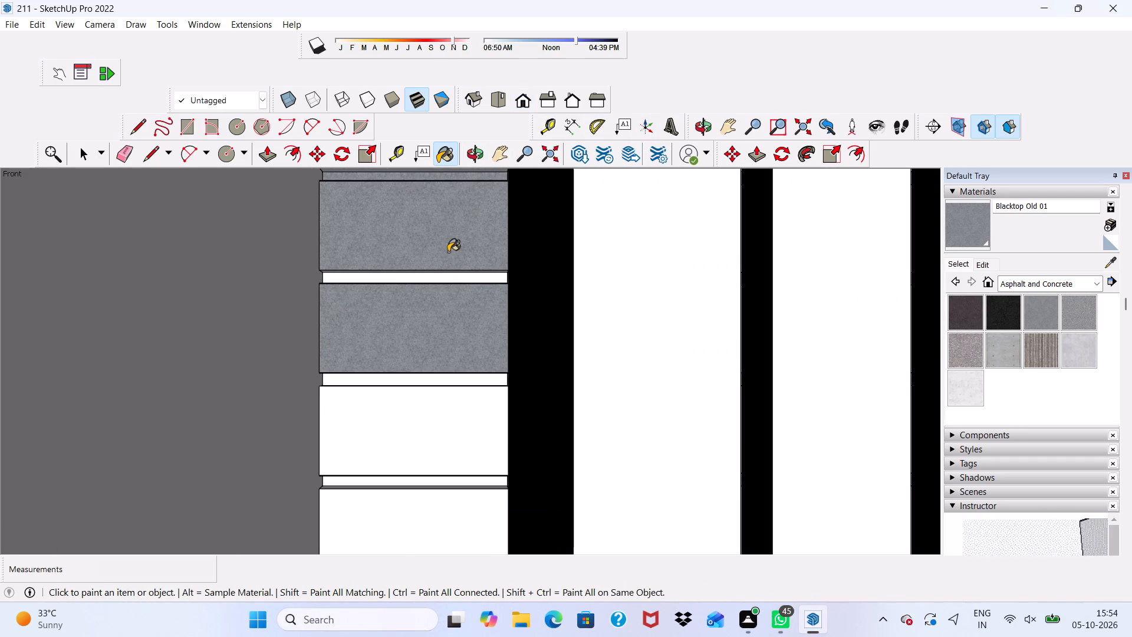
left_click(445, 283)
scroll(417, 326, "down", 4)
scroll(420, 320, "up", 9)
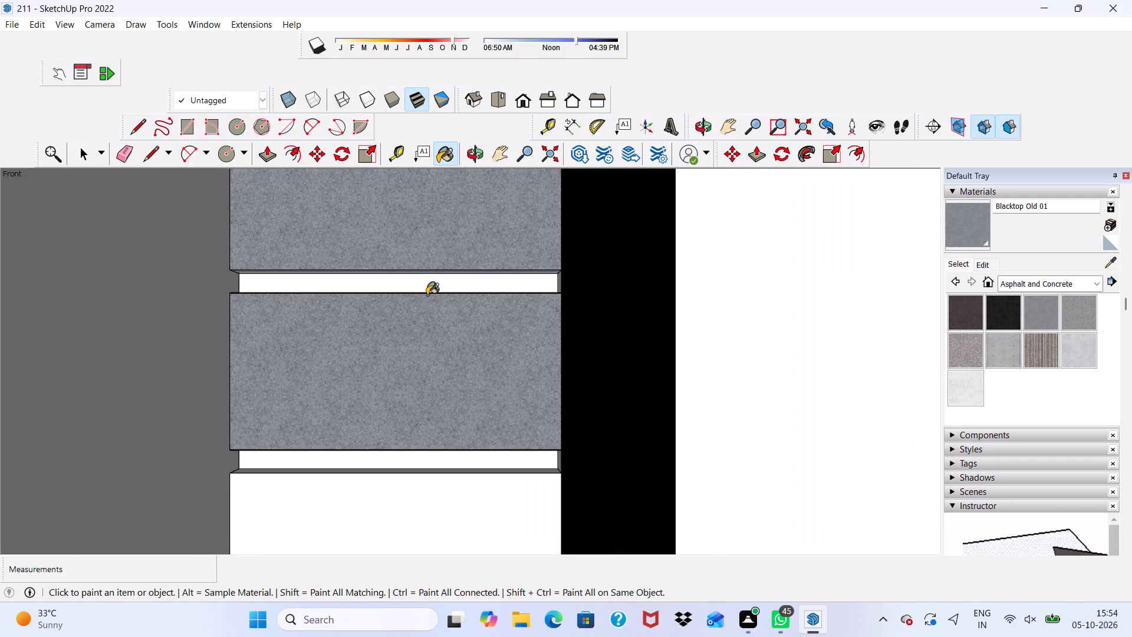
left_click(433, 287)
Paint the next groove down and the three lowest plank faces left of the balcony door with Blacktop Old 01.
scroll(445, 294, "up", 2)
scroll(445, 294, "down", 12)
scroll(455, 402, "up", 4)
left_click(455, 402)
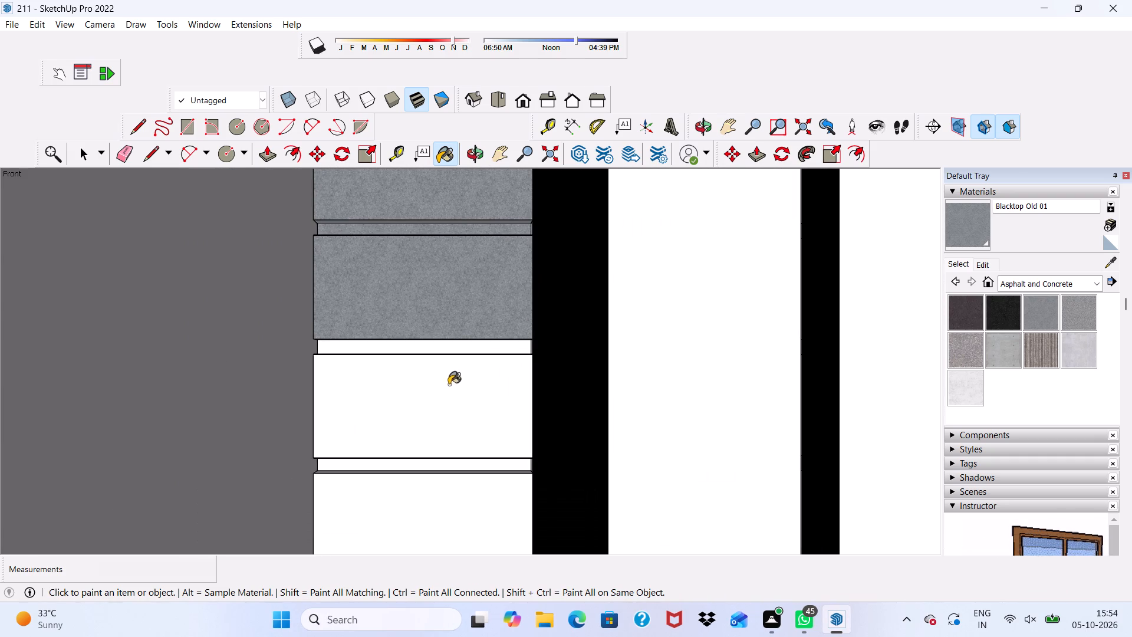
left_click(449, 353)
scroll(414, 348, "down", 11)
middle_click_drag(426, 366, 436, 416)
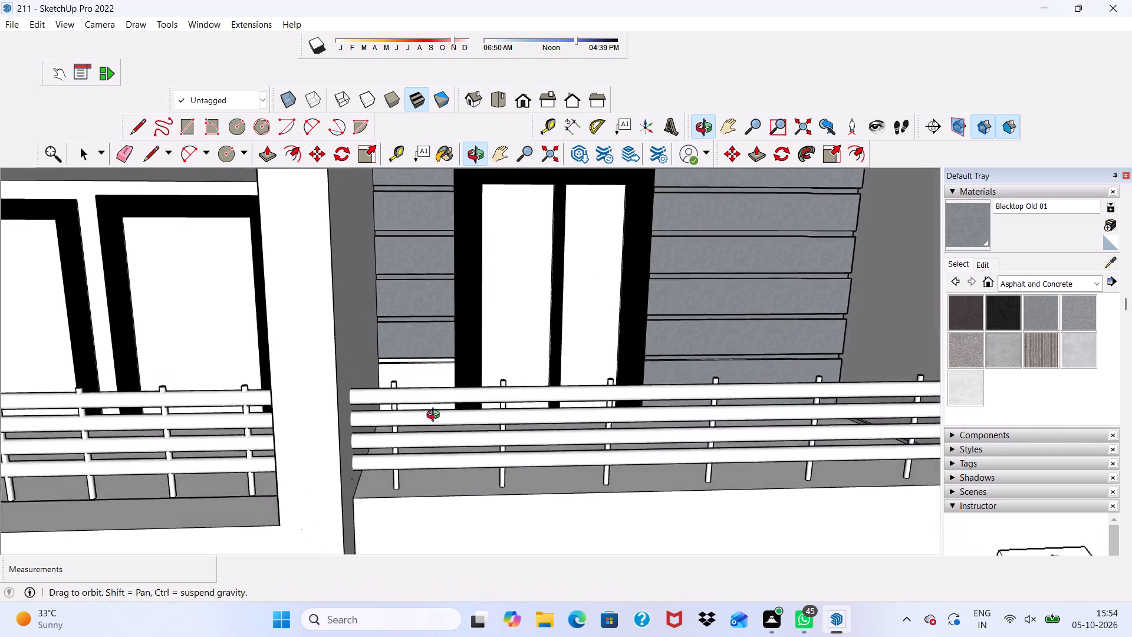
middle_click_drag(436, 416, 427, 423)
scroll(401, 362, "up", 5)
left_click(419, 376)
left_click(419, 428)
Paint the two lowest grooves between the planks left of the balcony door with Blacktop Old 01.
scroll(414, 415, "up", 4)
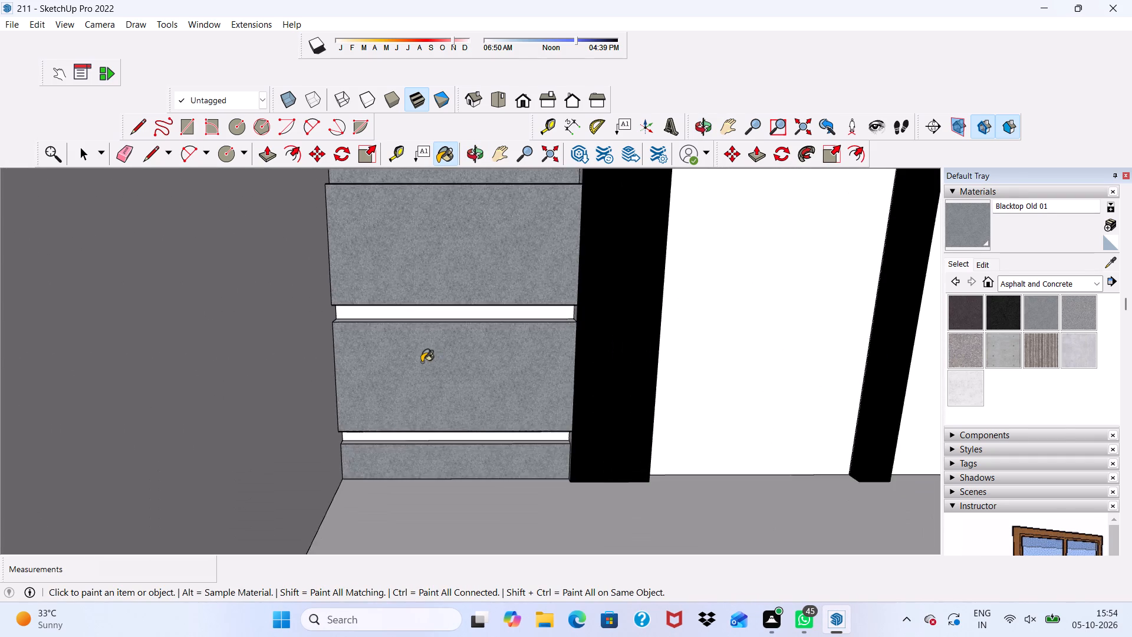
scroll(422, 362, "up", 7)
left_click(438, 293)
scroll(404, 465, "up", 1)
left_click_drag(399, 499, 401, 511)
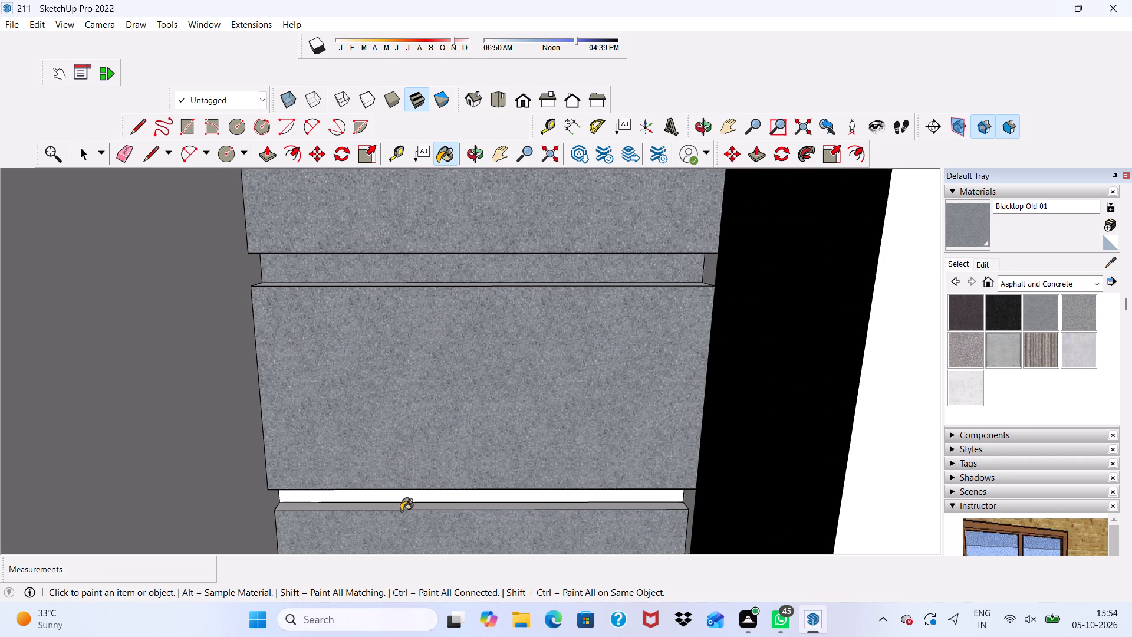
left_click_drag(401, 511, 400, 506)
left_click(409, 497)
Paint the underside of a plank left of the balcony door with Blacktop Old 01.
middle_click_drag(397, 488, 390, 300)
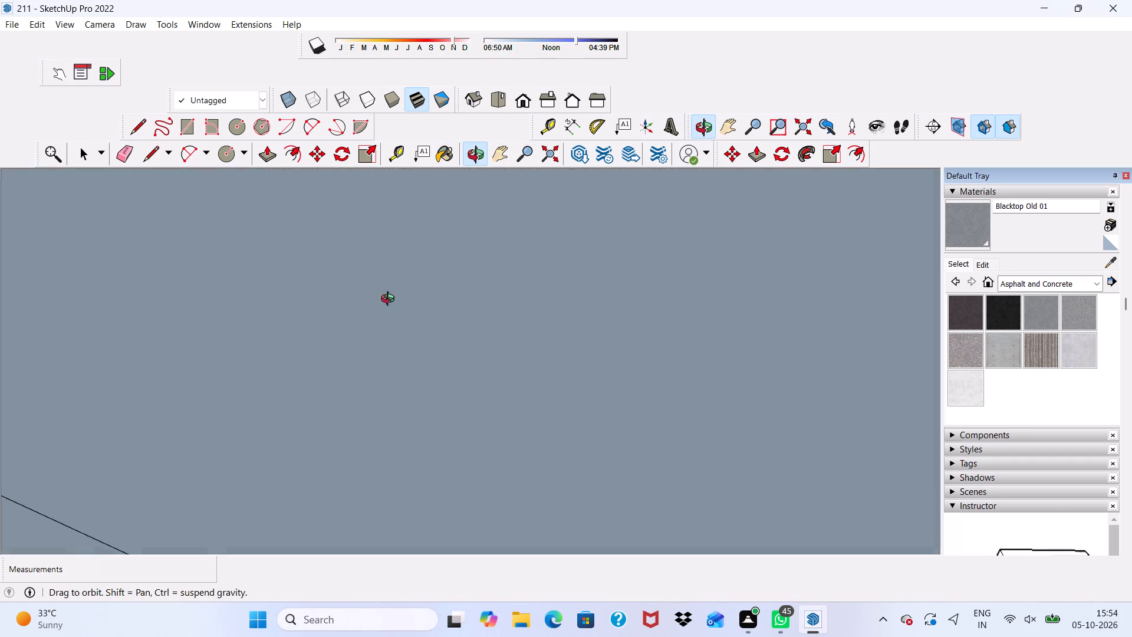
middle_click_drag(390, 300, 403, 367)
scroll(376, 462, "up", 3)
left_click(449, 188)
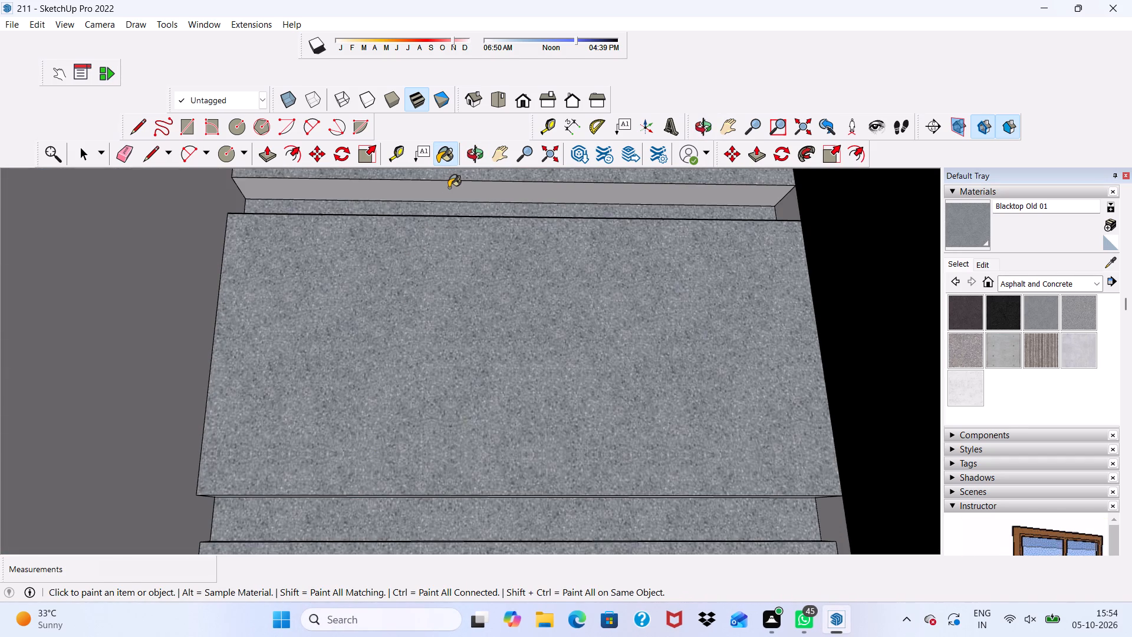
Paint two more plank undersides above the grooves left of the balcony door with Blacktop Old 01.
middle_click_drag(467, 522, 464, 464)
middle_click_drag(478, 477, 506, 398)
scroll(478, 477, "down", 1)
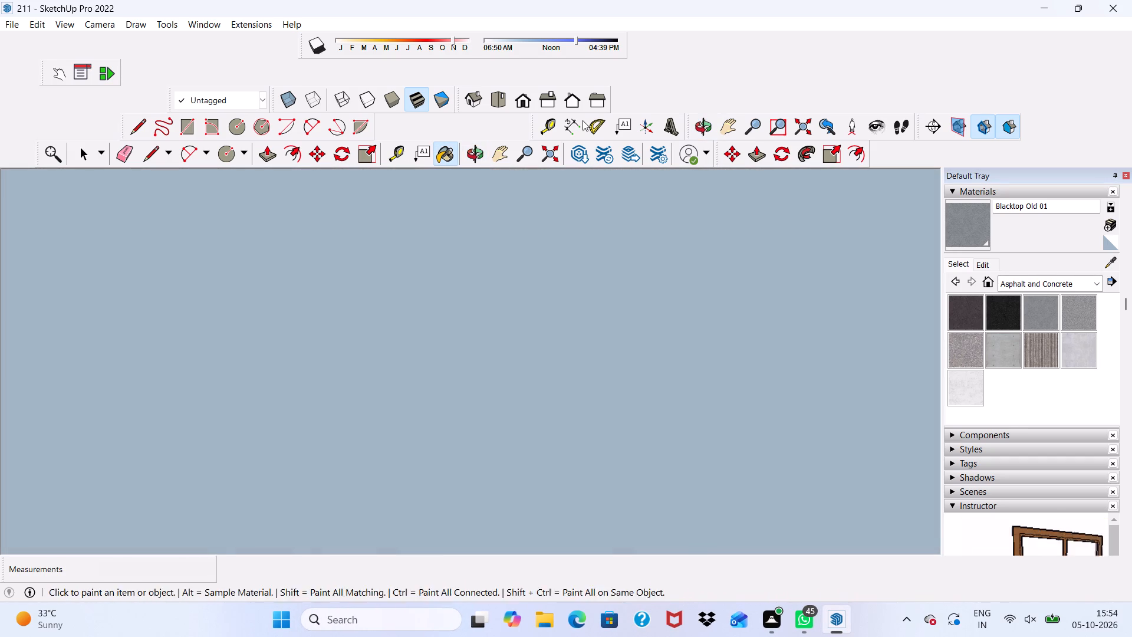
left_click(520, 94)
scroll(478, 329, "down", 2)
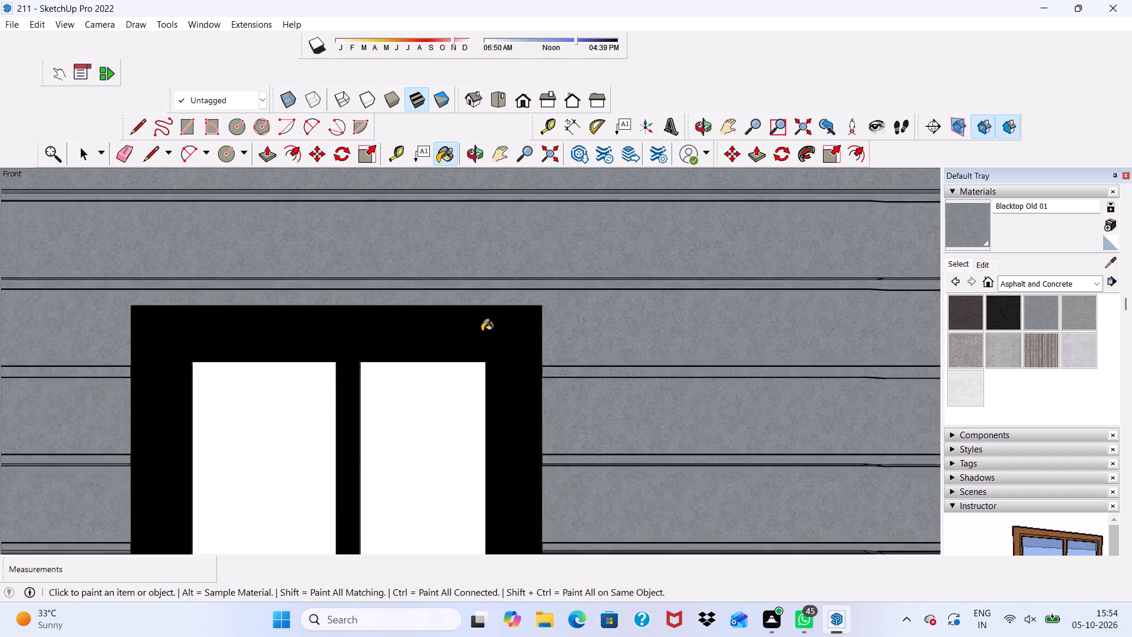
scroll(482, 331, "down", 5)
scroll(497, 298, "up", 1)
scroll(500, 300, "down", 9)
scroll(566, 293, "down", 4)
scroll(470, 321, "up", 5)
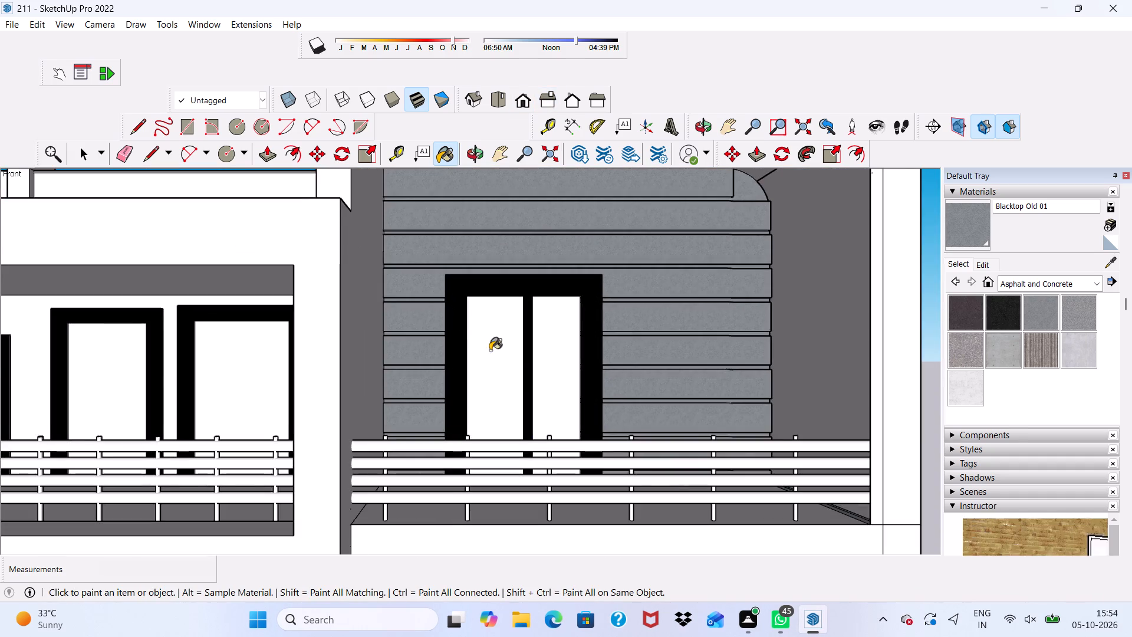
middle_click_drag(488, 352, 542, 351)
scroll(496, 421, "up", 11)
middle_click_drag(357, 459, 386, 414)
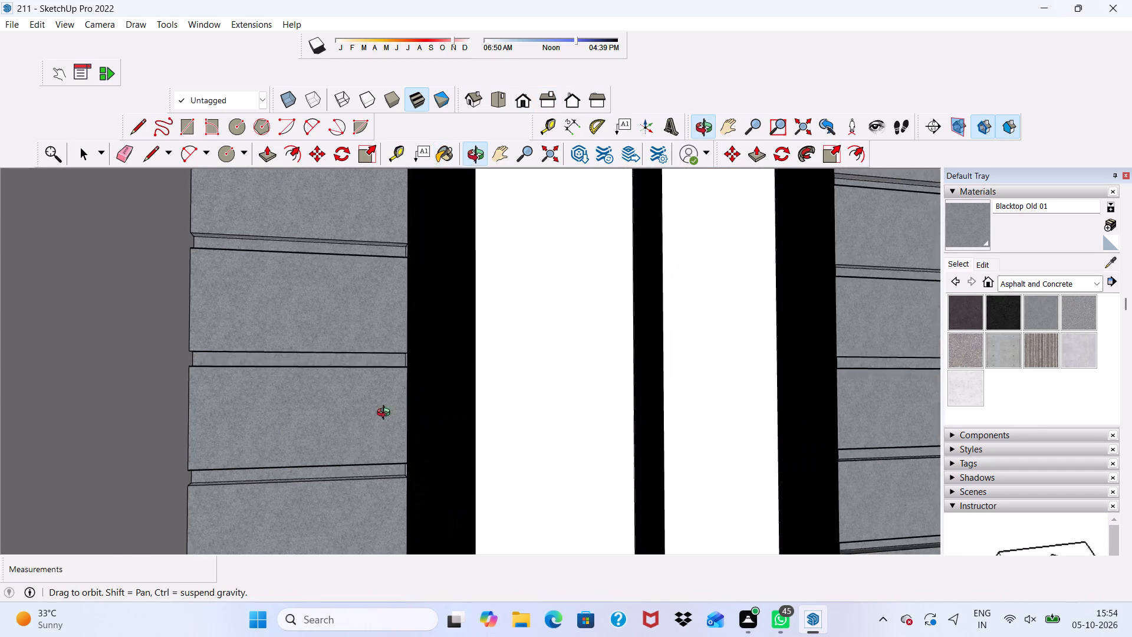
middle_click_drag(386, 414, 370, 396)
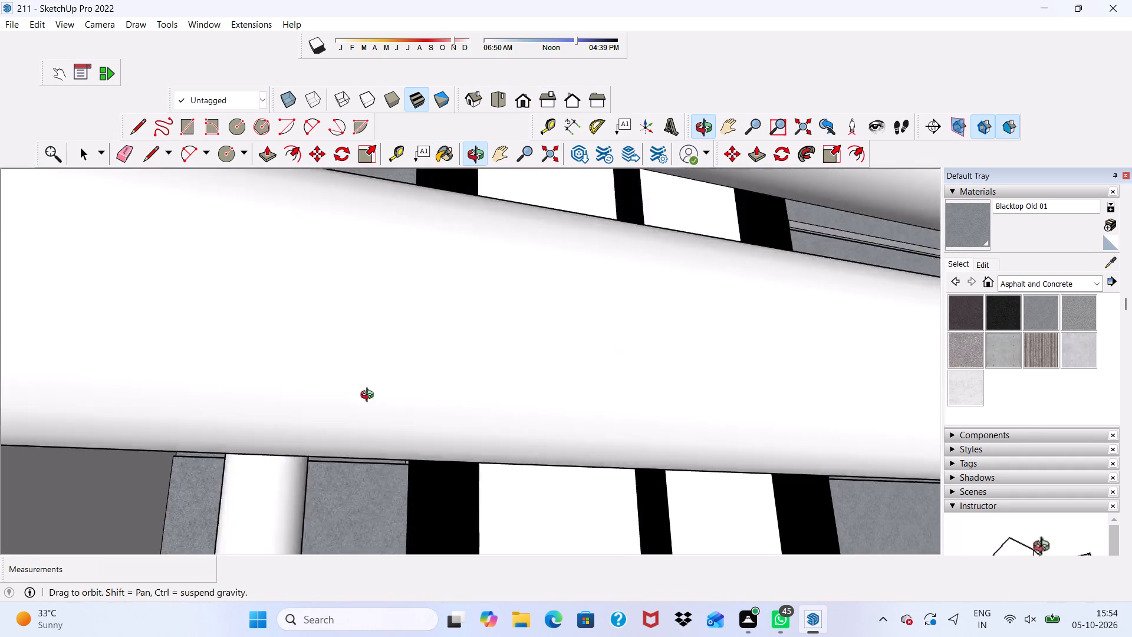
middle_click_drag(370, 396, 278, 450)
middle_click_drag(275, 454, 275, 469)
scroll(328, 426, "up", 5)
middle_click_drag(327, 461, 321, 408)
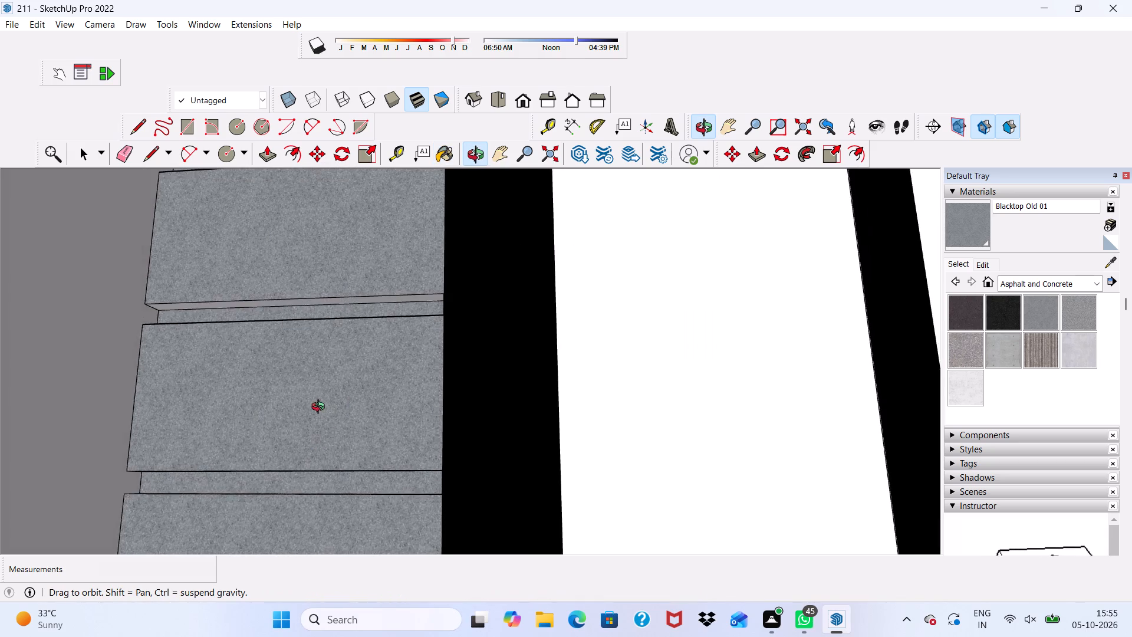
middle_click_drag(321, 408, 309, 315)
scroll(309, 314, "up", 5)
left_click(316, 309)
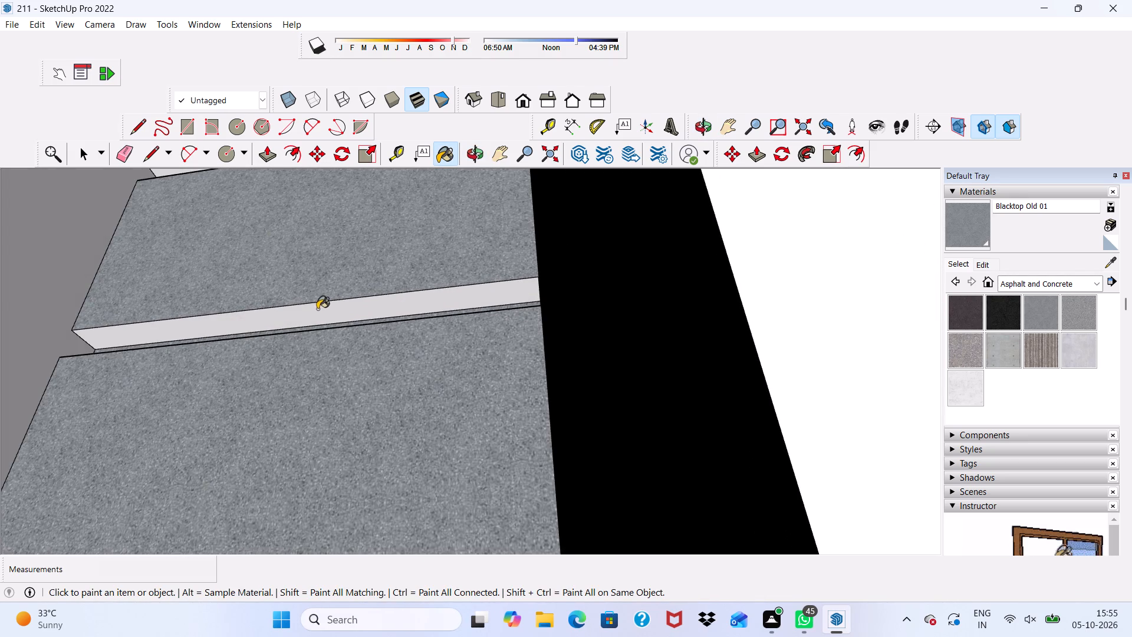
scroll(222, 376, "down", 5)
left_click(301, 219)
scroll(301, 215, "down", 4)
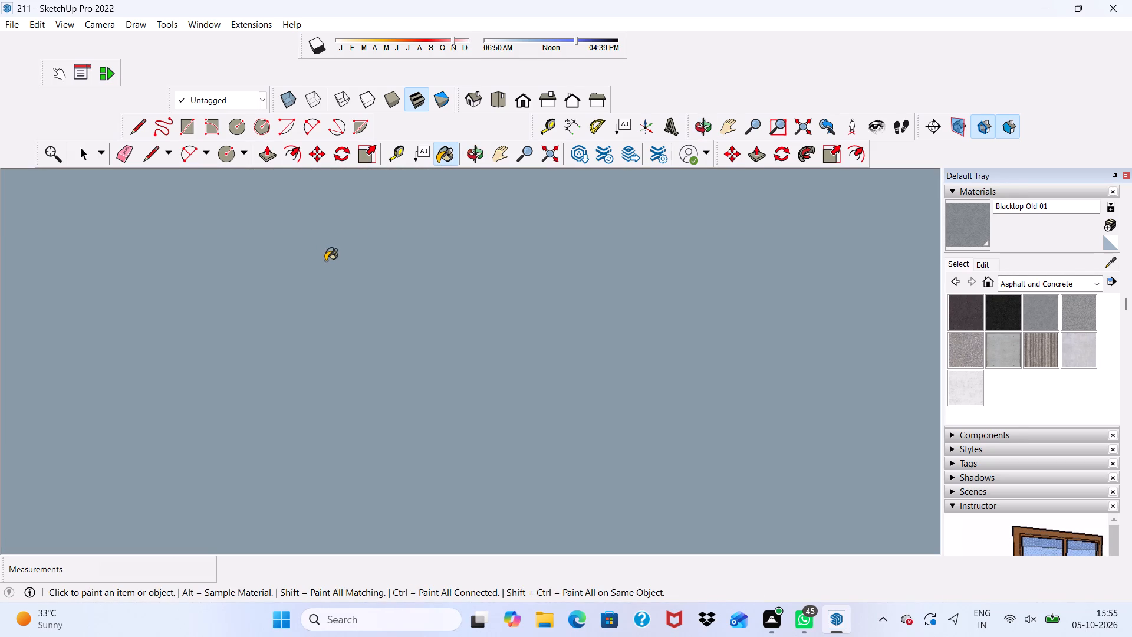
Examine the grey plank wall from the standard front view and the whole house front from several angles.
scroll(325, 260, "down", 1)
scroll(325, 260, "up", 1)
scroll(325, 260, "down", 1)
left_click(517, 90)
scroll(301, 314, "down", 2)
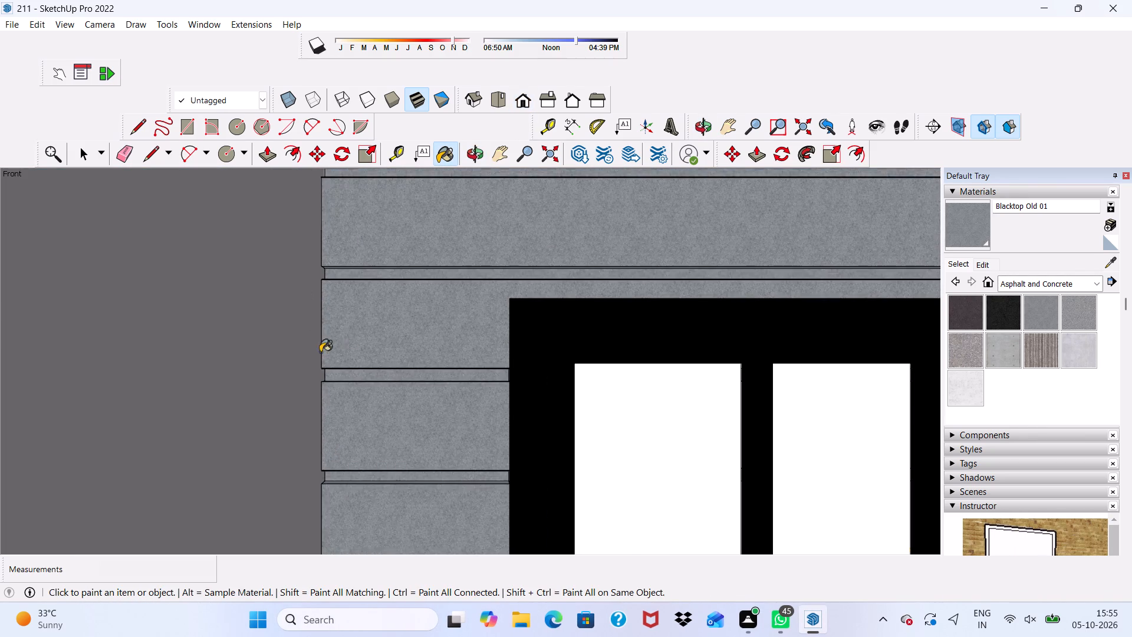
scroll(320, 352, "down", 7)
scroll(367, 287, "down", 3)
scroll(367, 297, "up", 1)
scroll(370, 298, "down", 1)
middle_click_drag(403, 315, 420, 170)
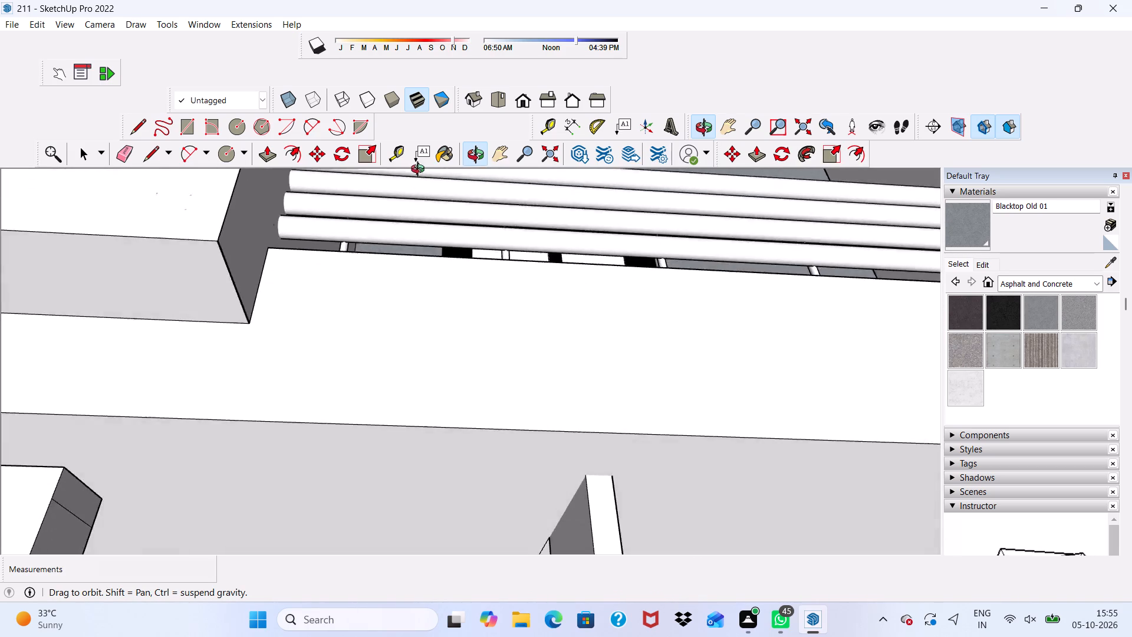
middle_click_drag(420, 170, 368, 326)
left_click(360, 328)
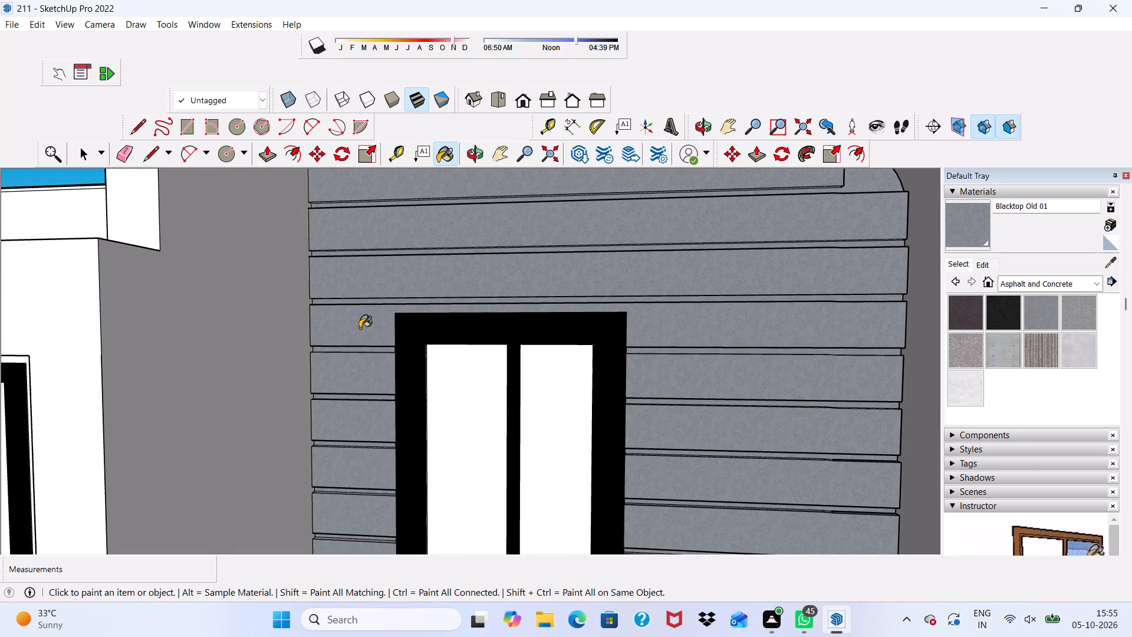
key("space")
scroll(358, 330, "down", 1)
scroll(417, 270, "down", 3)
scroll(439, 290, "up", 1)
scroll(468, 286, "down", 3)
scroll(517, 244, "up", 1)
scroll(522, 262, "down", 8)
middle_click_drag(476, 281, 581, 298)
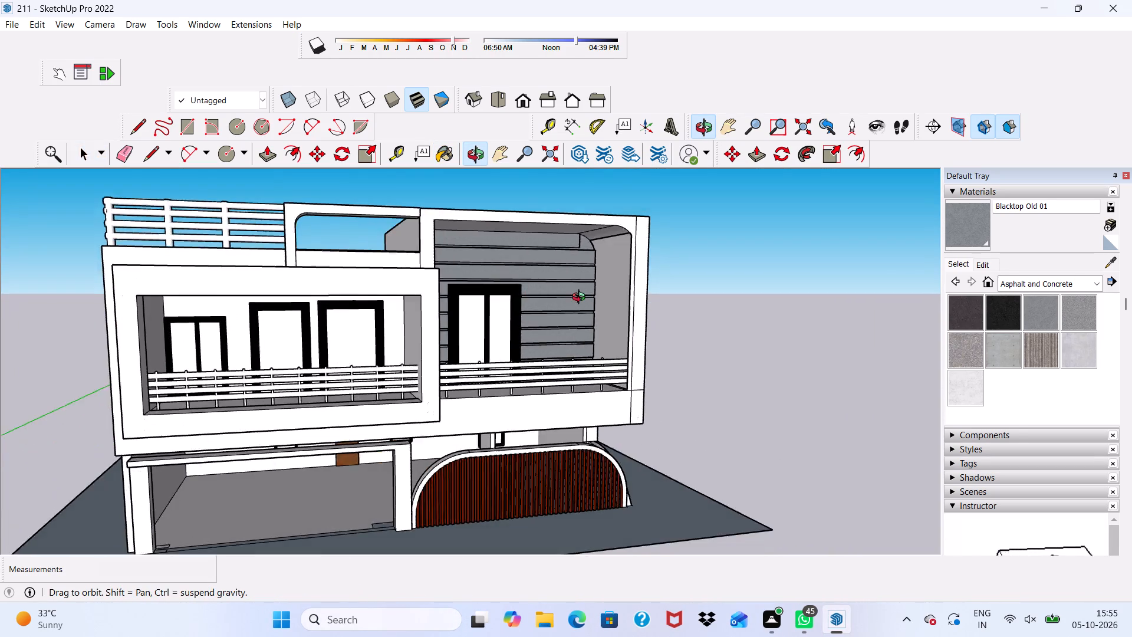
middle_click_drag(581, 298, 357, 268)
key("space")
scroll(462, 257, "up", 1)
scroll(348, 253, "down", 1)
middle_click_drag(382, 270, 498, 275)
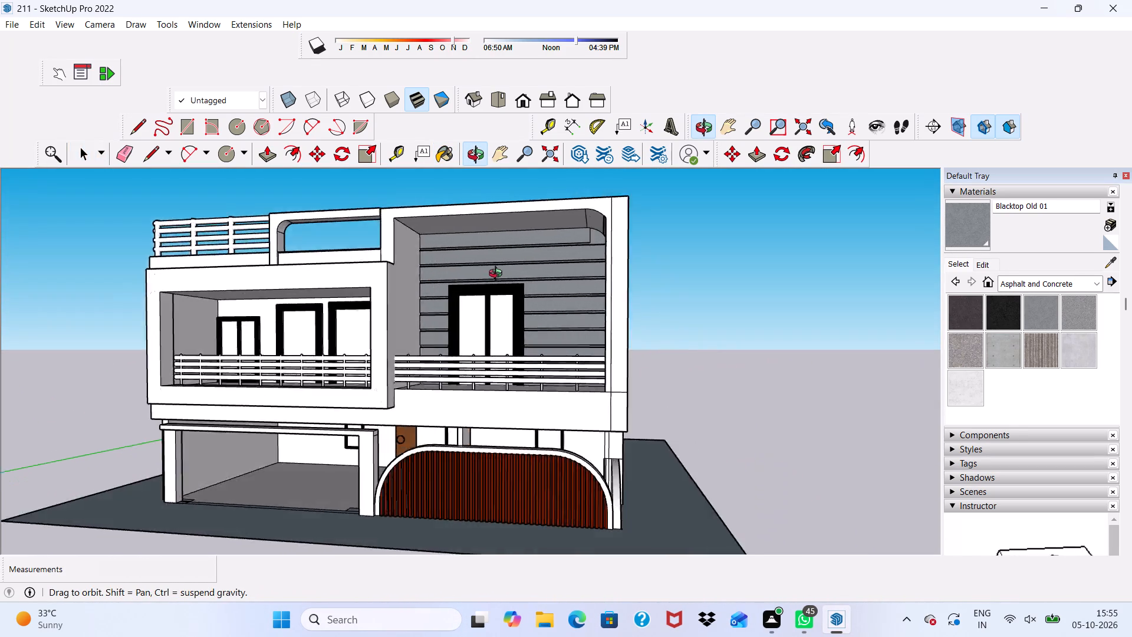
middle_click_drag(498, 275, 577, 305)
scroll(559, 297, "up", 4)
scroll(545, 281, "down", 2)
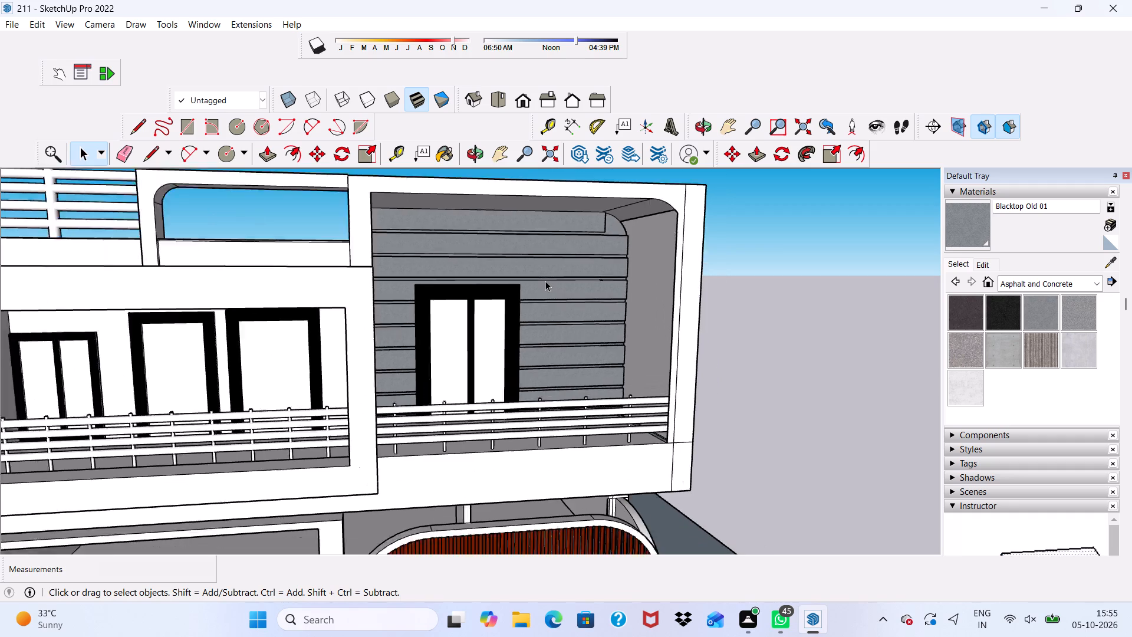
scroll(545, 281, "down", 8)
middle_click_drag(541, 287, 526, 308)
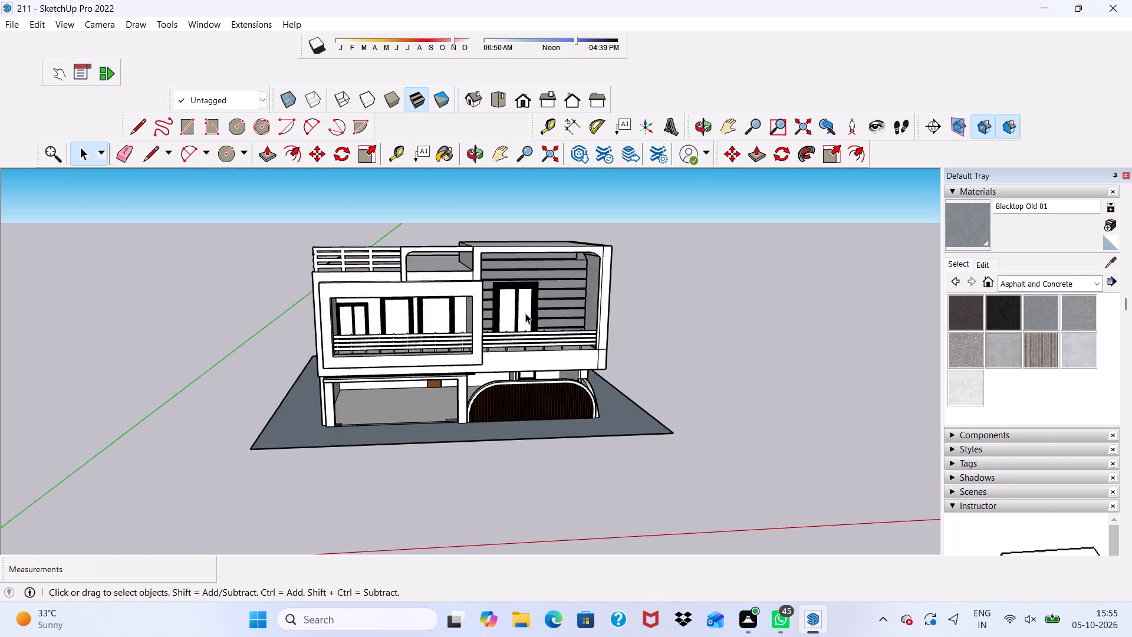
scroll(525, 313, "up", 5)
middle_click_drag(441, 310, 432, 243)
scroll(504, 308, "up", 3)
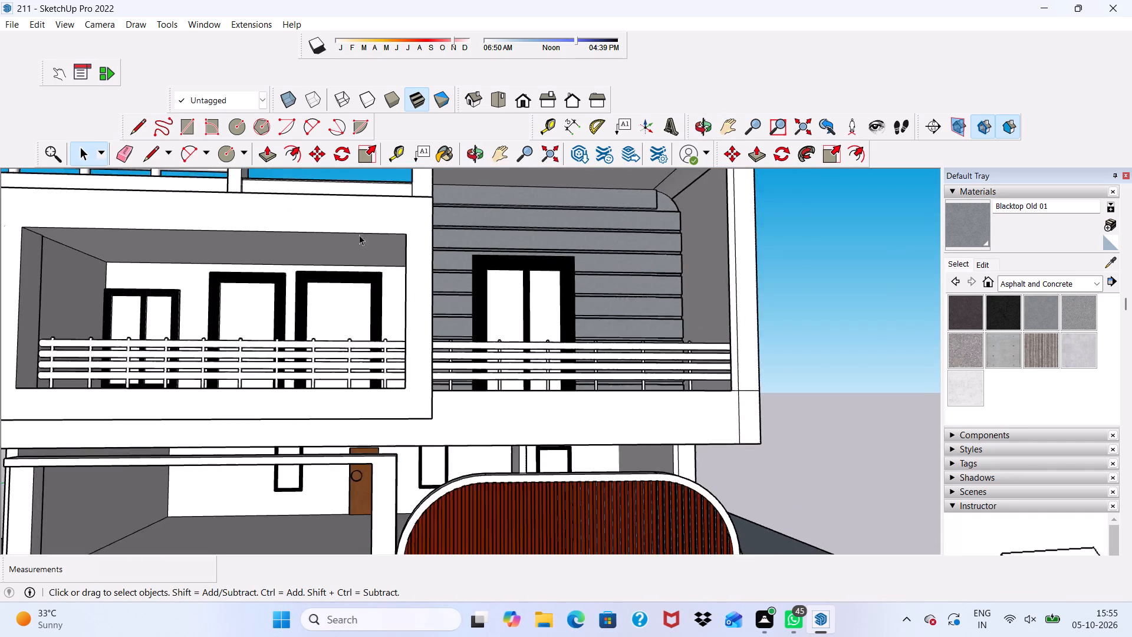
scroll(359, 235, "down", 8)
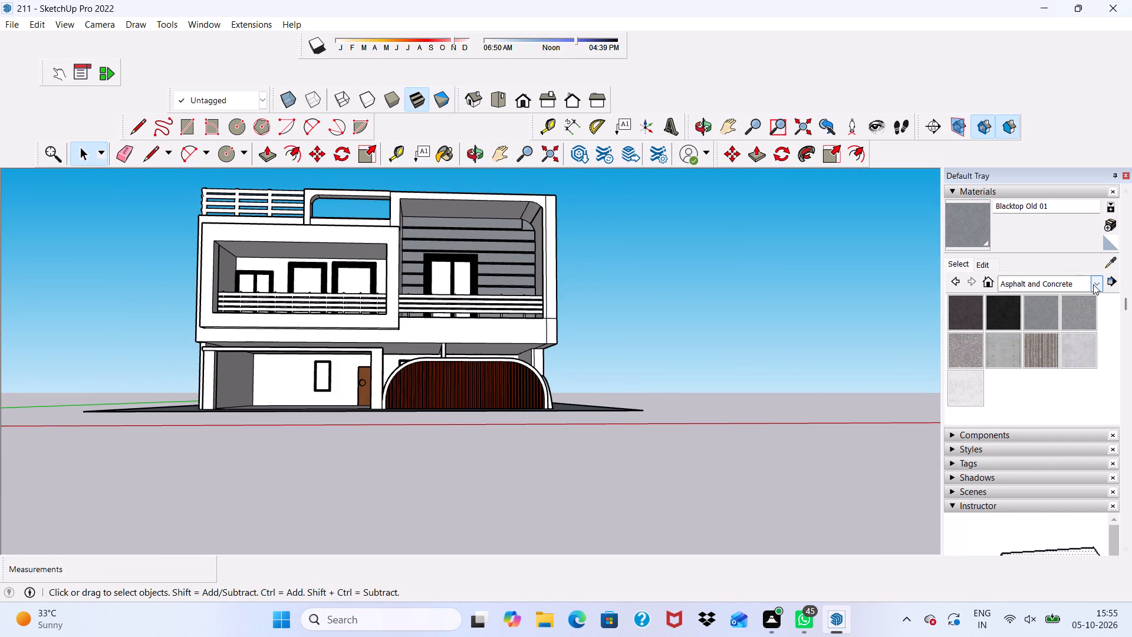
Paint both glass panes of the plank-wall balcony door with Mirror 01 from the Glass and Mirrors collection.
left_click(1093, 284)
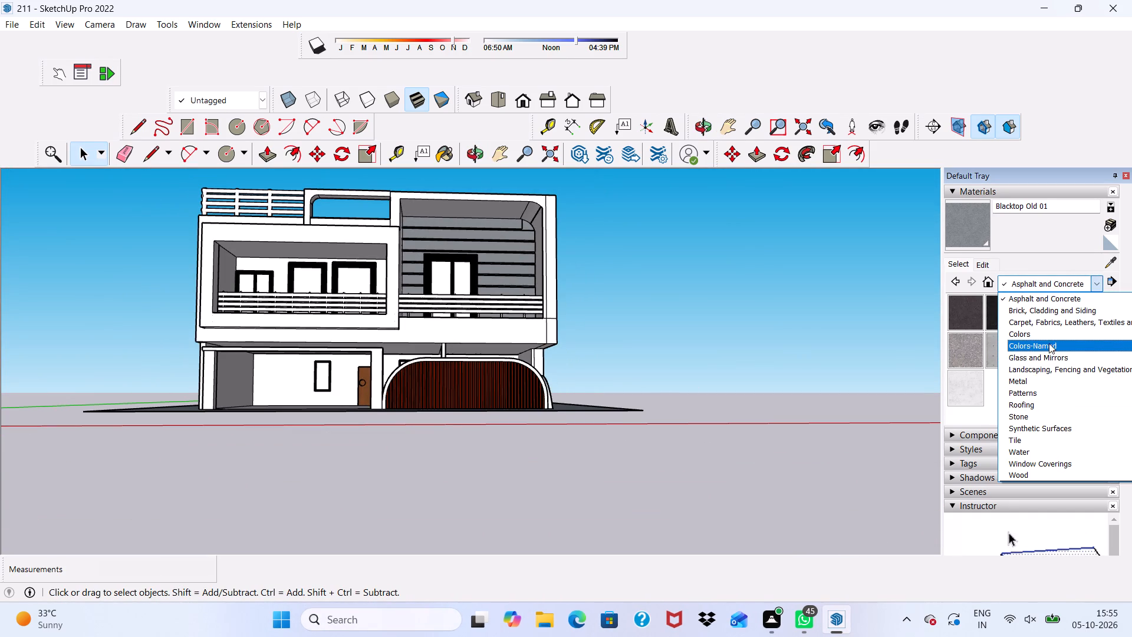
left_click(1048, 354)
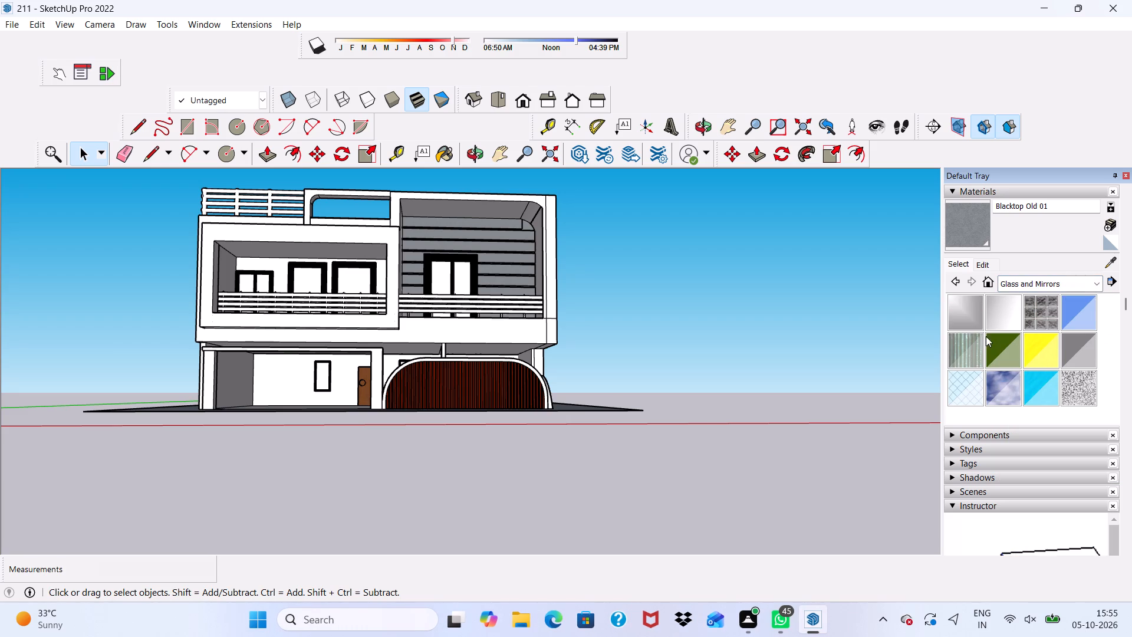
left_click(963, 325)
scroll(584, 209, "up", 5)
scroll(431, 311, "up", 3)
left_click(391, 313)
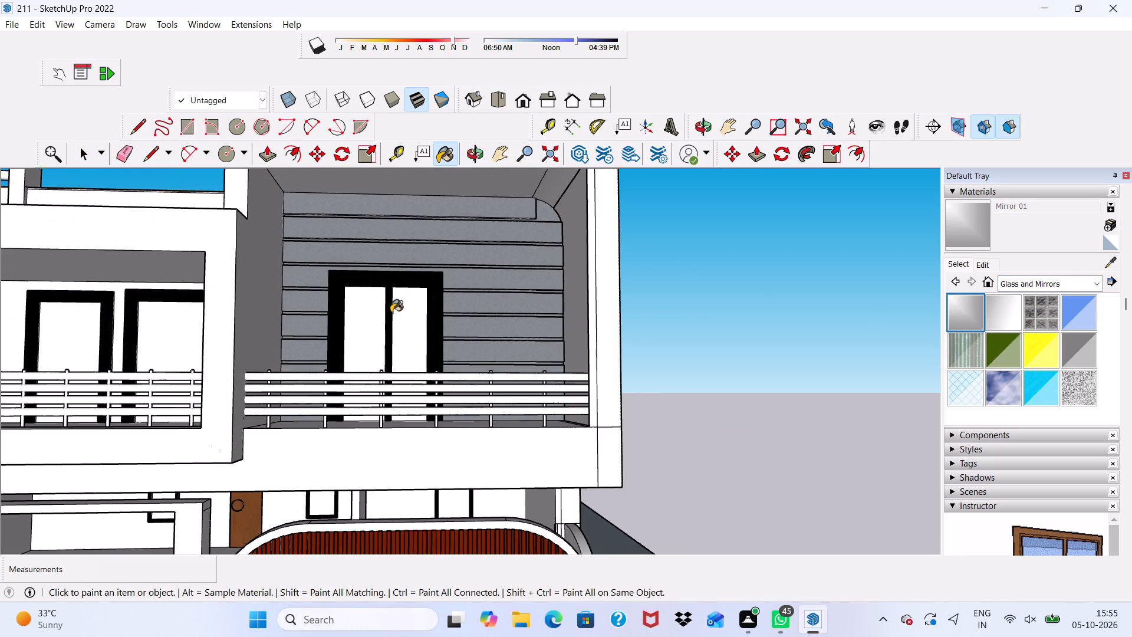
left_click(369, 330)
scroll(393, 331, "up", 3)
left_click(420, 324)
scroll(387, 318, "down", 1)
scroll(387, 318, "up", 1)
scroll(387, 323, "down", 8)
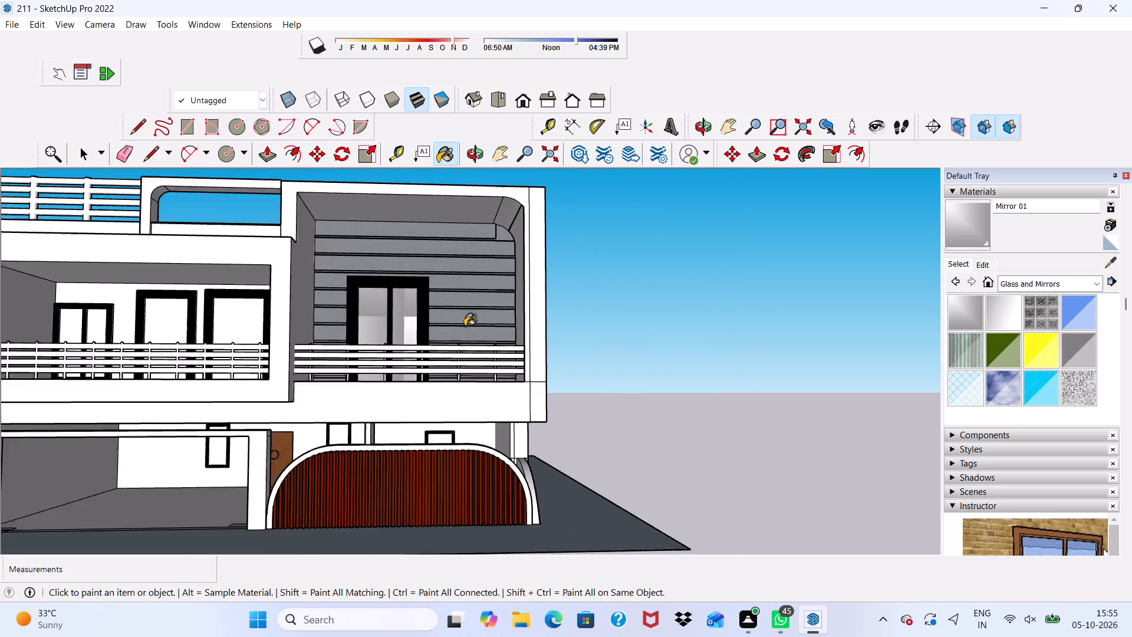
Paint the two large window panes and both panes of the double door in the box-framed balcony with Mirror 01.
middle_click_drag(465, 326, 525, 376)
scroll(255, 347, "up", 4)
left_click(252, 326)
scroll(133, 331, "up", 4)
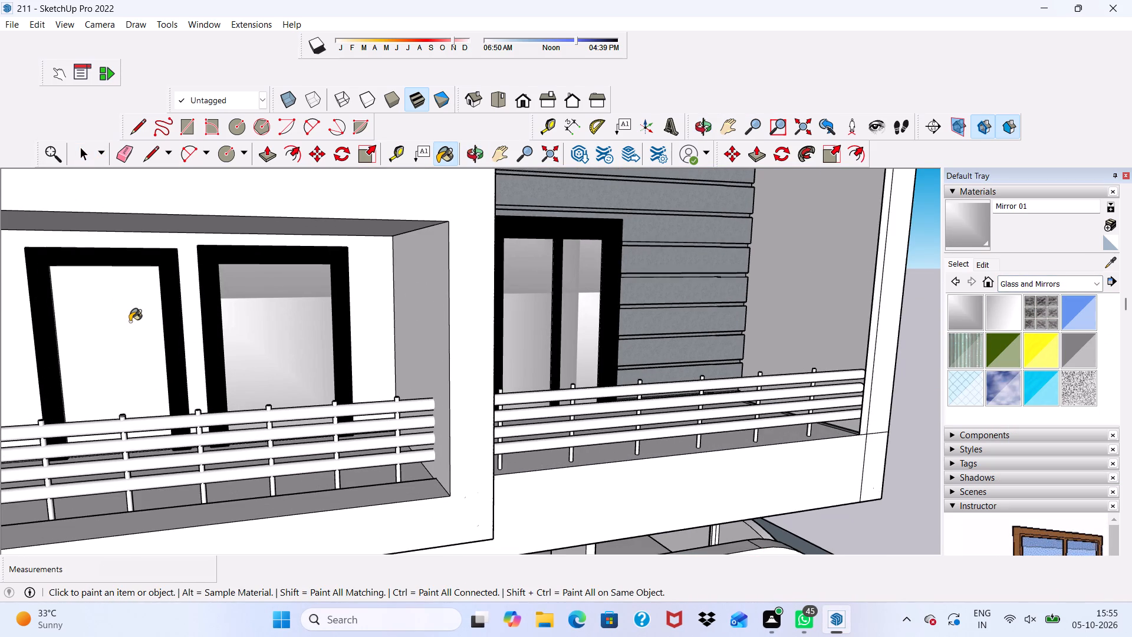
left_click(117, 314)
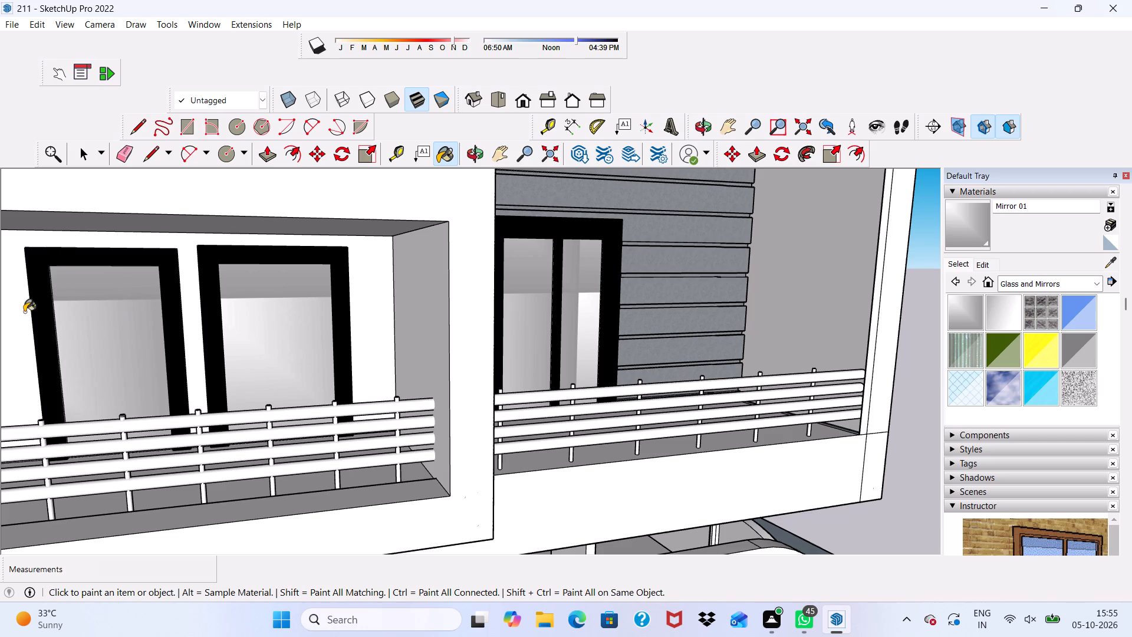
scroll(152, 273, "down", 10)
scroll(218, 275, "up", 5)
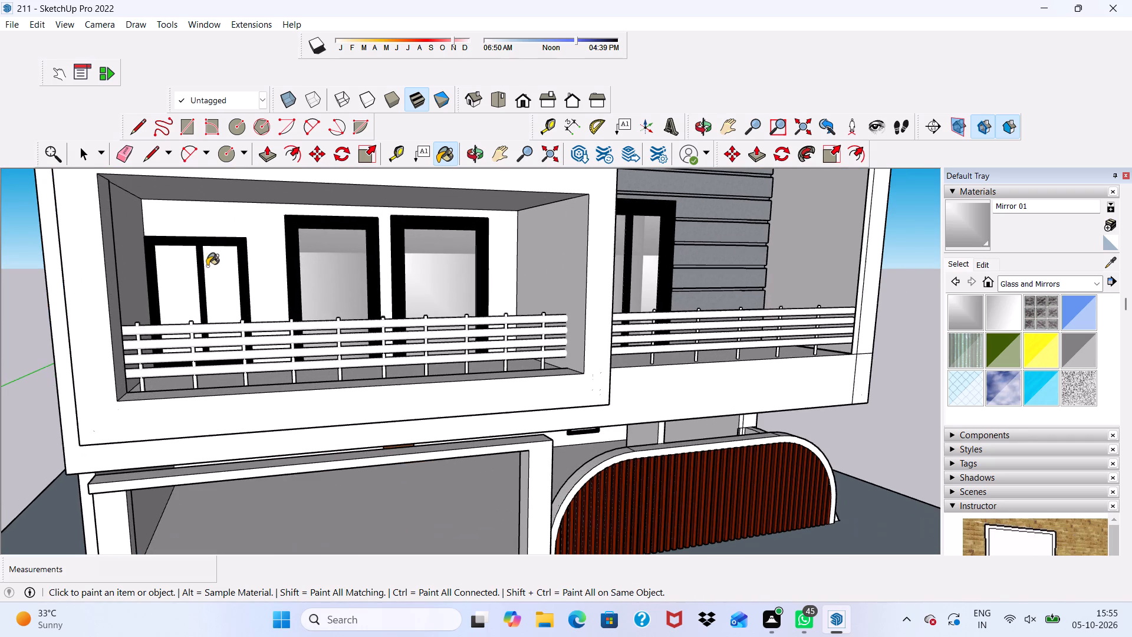
left_click(208, 272)
left_click(170, 278)
scroll(203, 253, "down", 4)
scroll(401, 239, "down", 2)
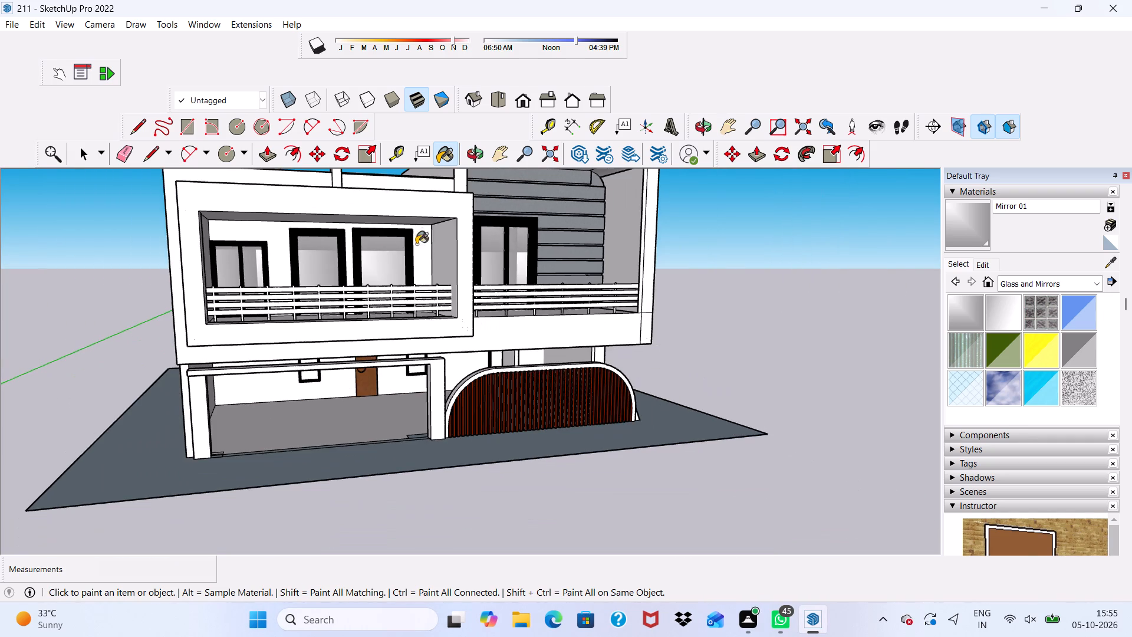
Paint the panes of the three ground-floor windows beside the wooden entrance door with Mirror 01.
middle_click_drag(427, 253, 415, 225)
scroll(331, 465, "up", 4)
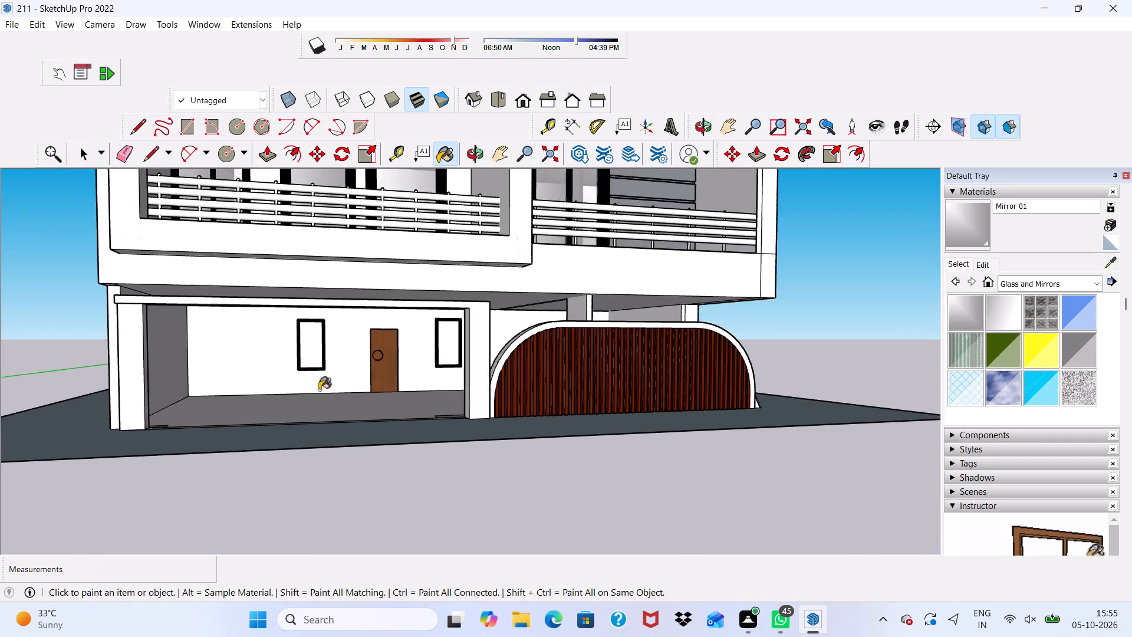
scroll(319, 390, "up", 7)
left_click(301, 343)
scroll(585, 310, "up", 3)
left_click(524, 331)
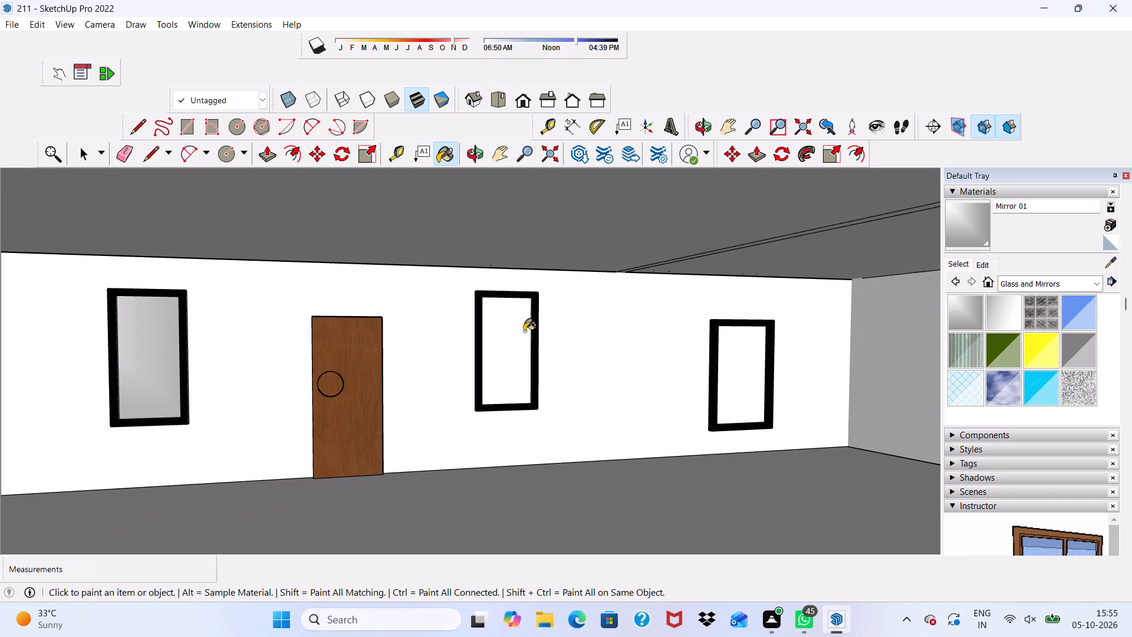
left_click(752, 363)
scroll(600, 374, "down", 6)
middle_click_drag(560, 399, 565, 403)
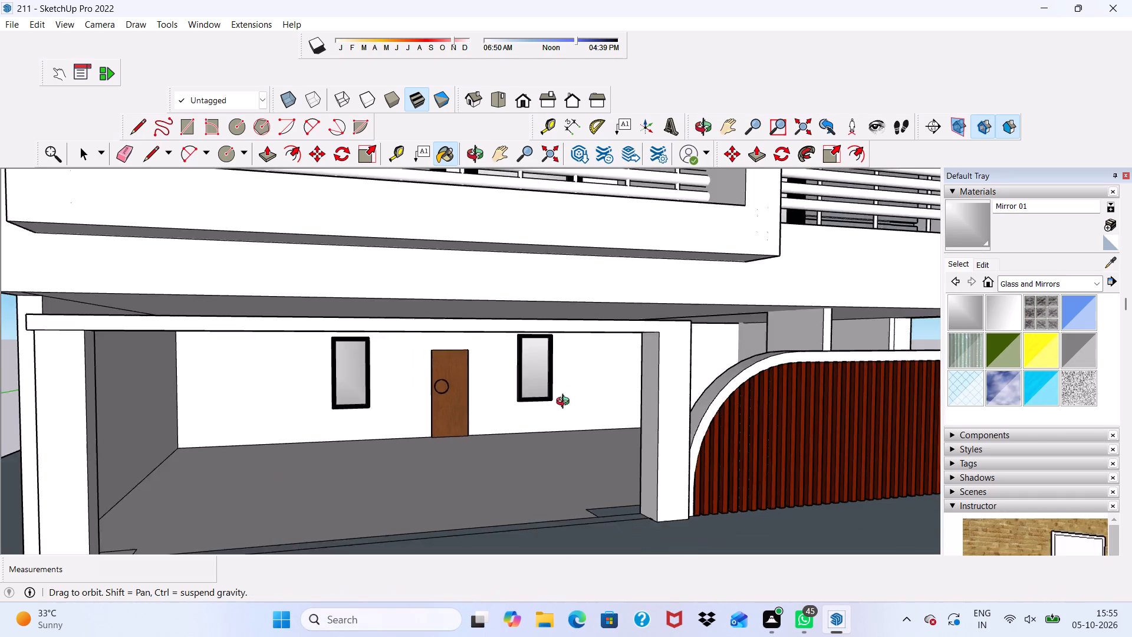
middle_click_drag(565, 403, 521, 382)
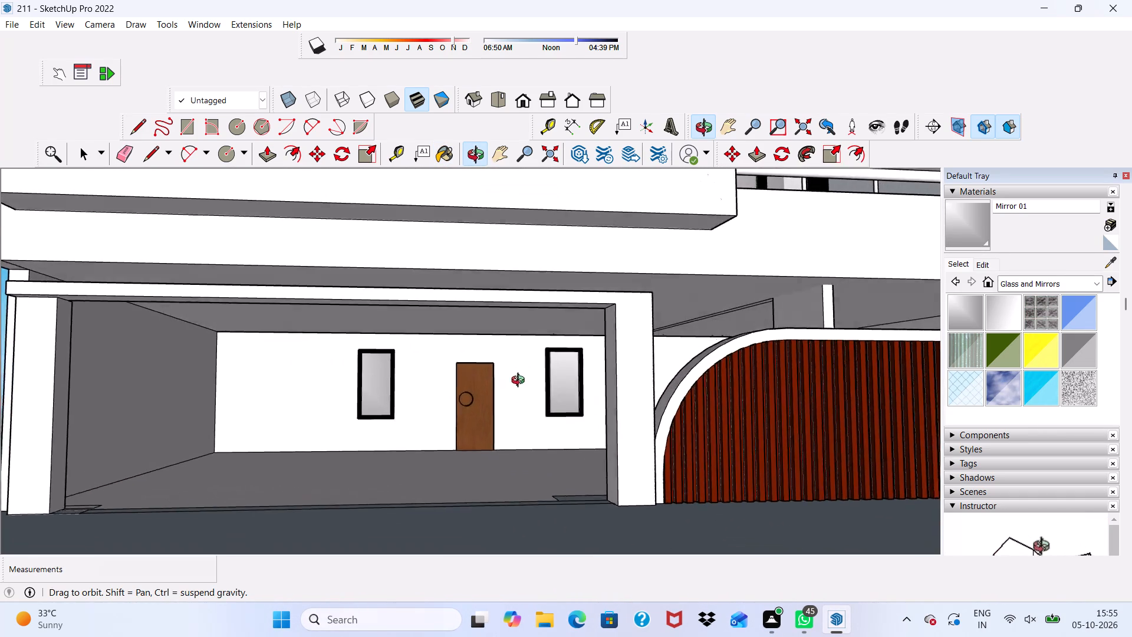
middle_click_drag(521, 382, 435, 462)
scroll(486, 432, "down", 5)
key("space")
Examine the house front from several angles and distances to review the painted surfaces and glazing.
scroll(497, 457, "down", 4)
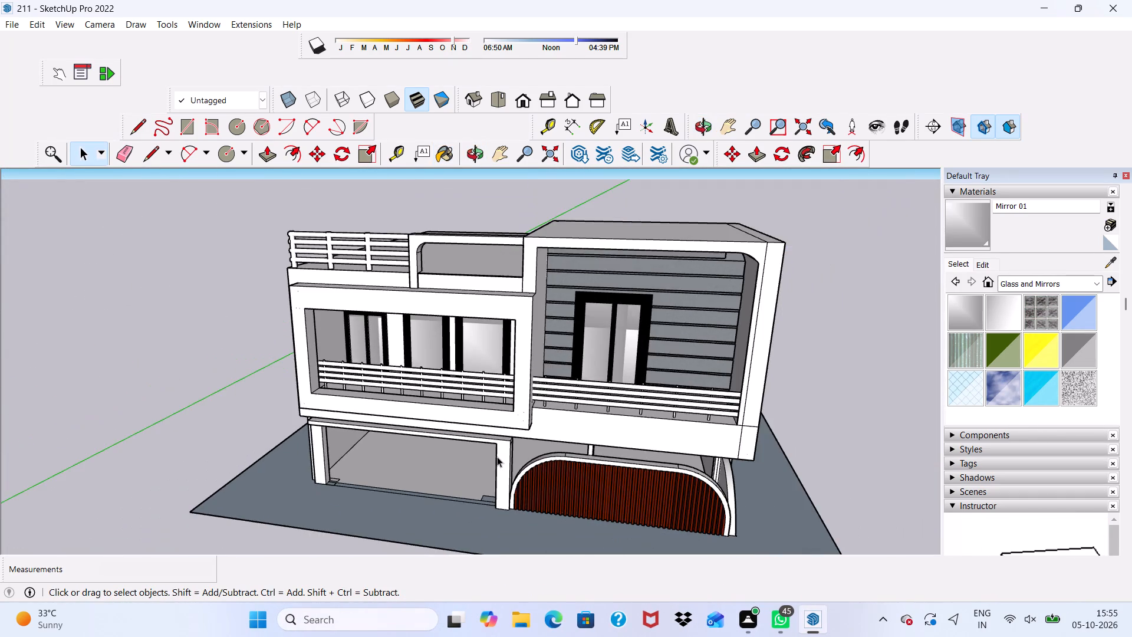
middle_click_drag(499, 461, 644, 409)
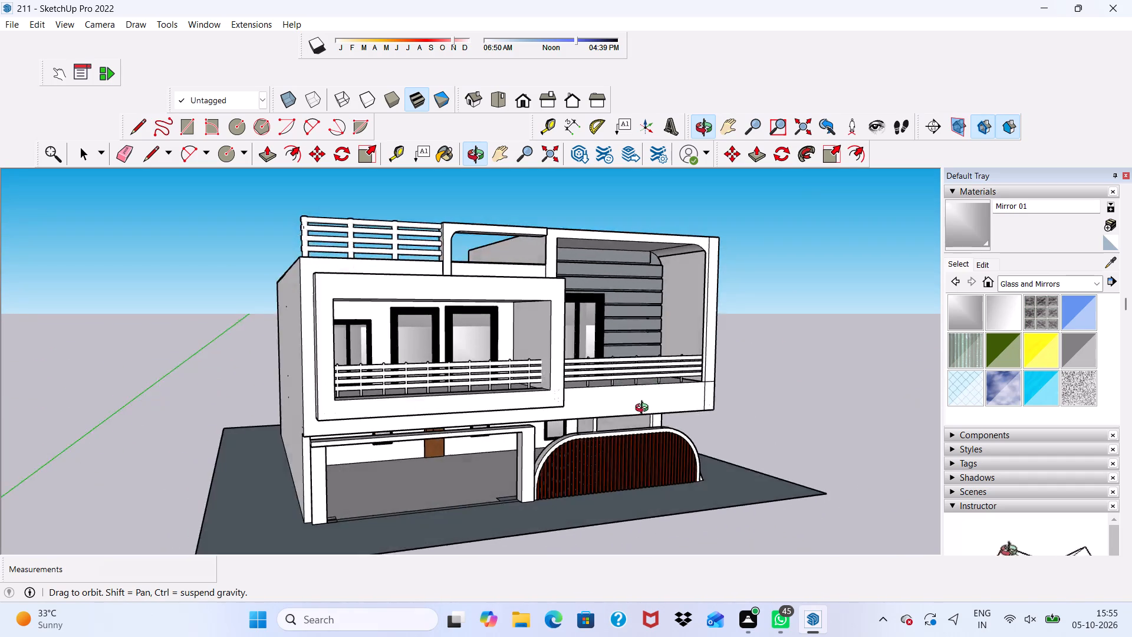
middle_click_drag(644, 409, 486, 416)
scroll(445, 460, "up", 5)
scroll(335, 471, "down", 1)
middle_click_drag(391, 454, 498, 435)
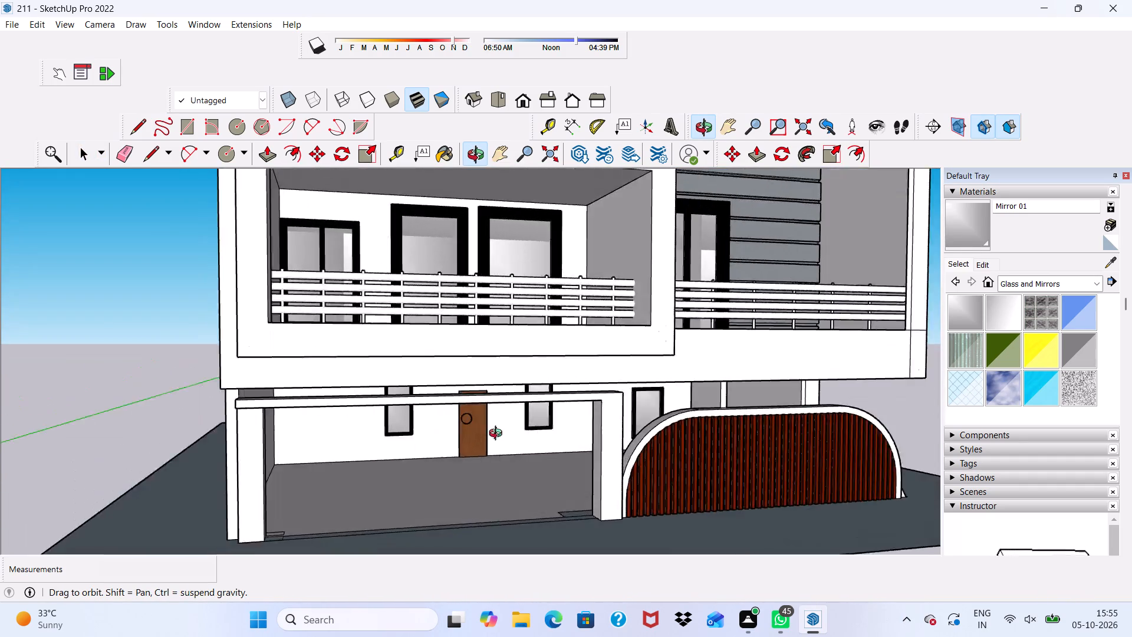
middle_click_drag(498, 435, 354, 439)
scroll(390, 408, "down", 7)
scroll(504, 399, "up", 3)
scroll(505, 405, "down", 3)
middle_click_drag(529, 398, 633, 433)
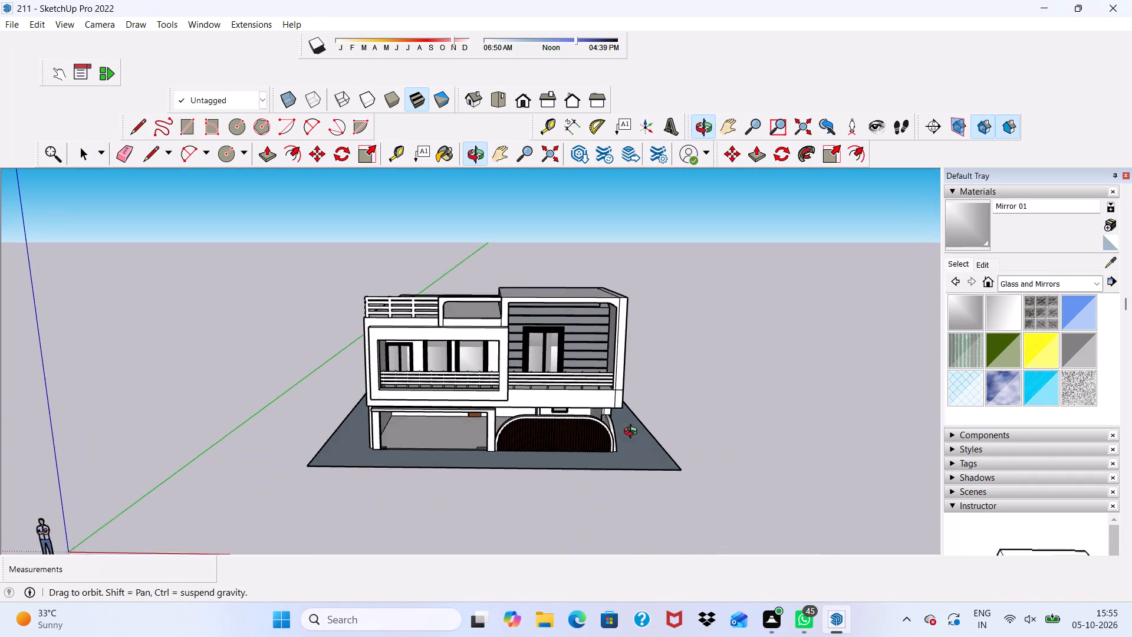
middle_click_drag(633, 433, 633, 434)
scroll(620, 441, "up", 4)
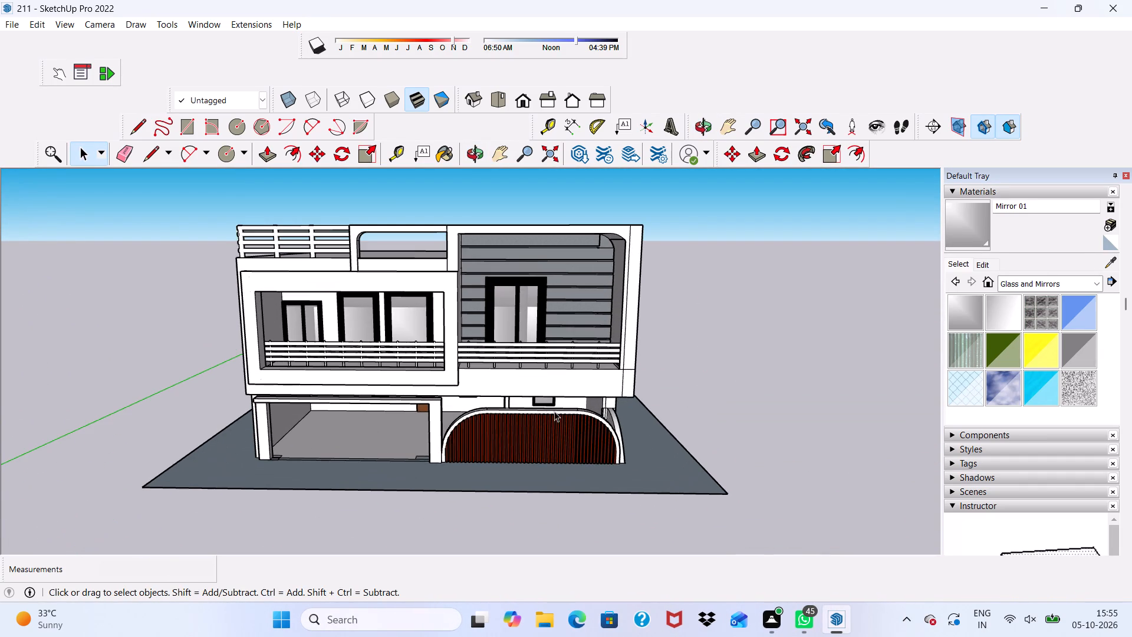
scroll(545, 382, "up", 1)
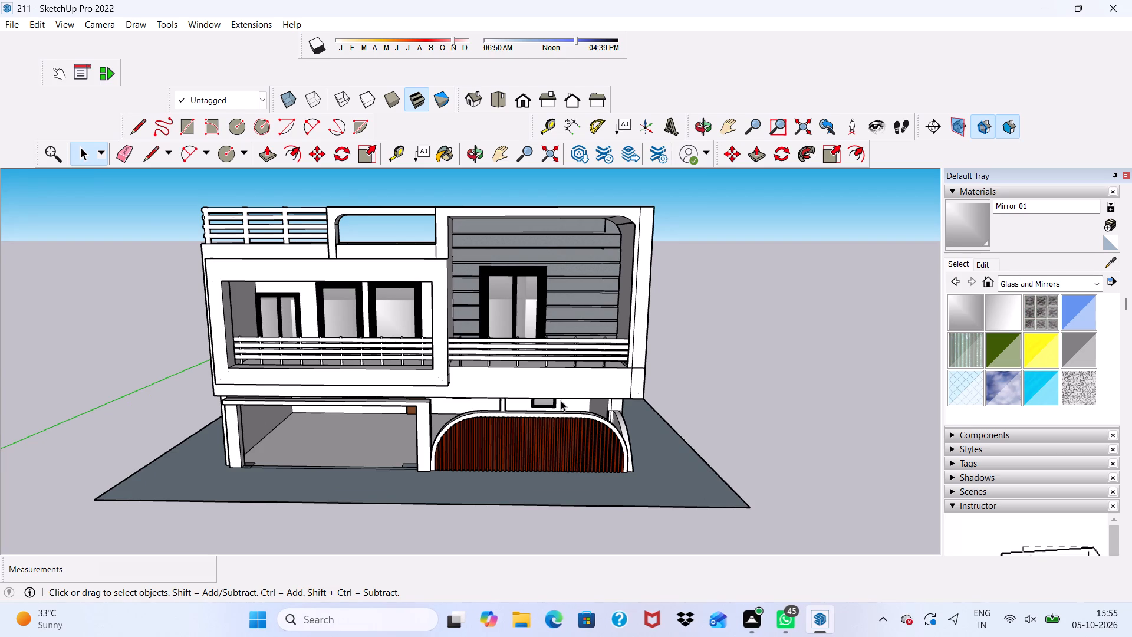
scroll(546, 399, "up", 2)
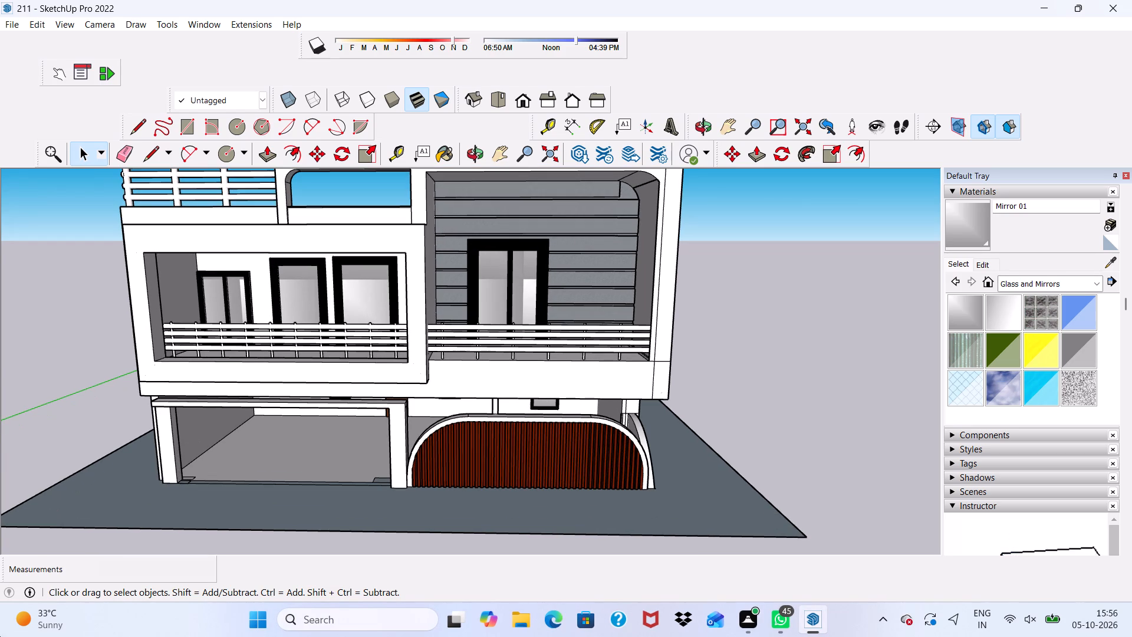
scroll(9, 636, "down", 9)
scroll(374, 569, "down", 1)
scroll(377, 570, "up", 1)
scroll(409, 590, "down", 2)
scroll(0, 486, "down", 2)
scroll(5, 531, "up", 1)
scroll(14, 549, "down", 3)
scroll(69, 479, "up", 1)
scroll(1, 495, "down", 4)
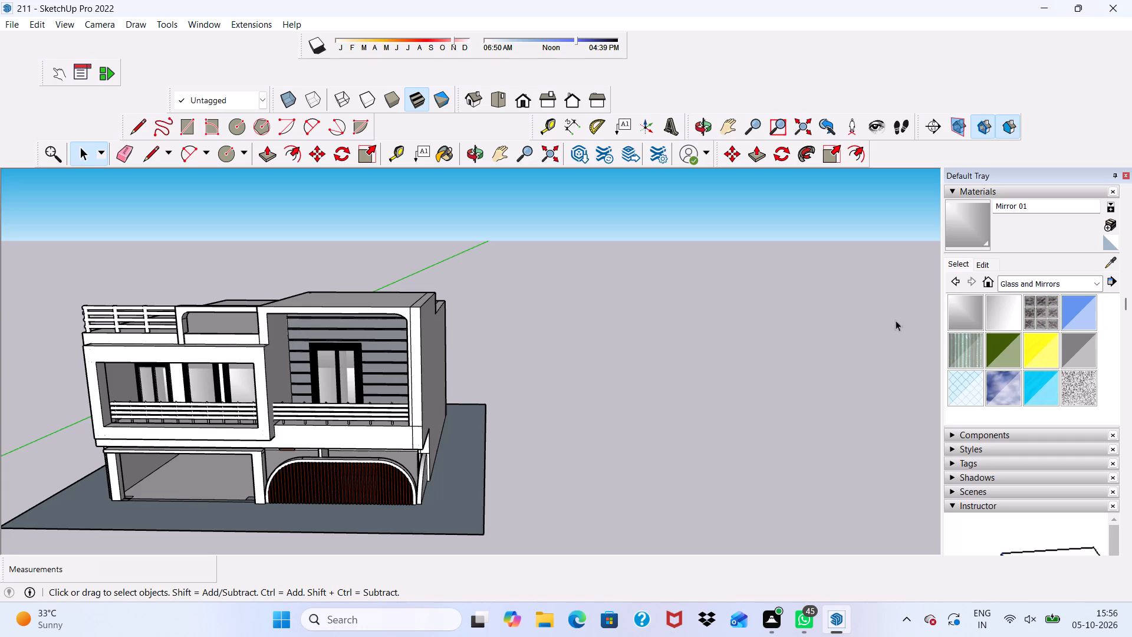
scroll(848, 307, "down", 3)
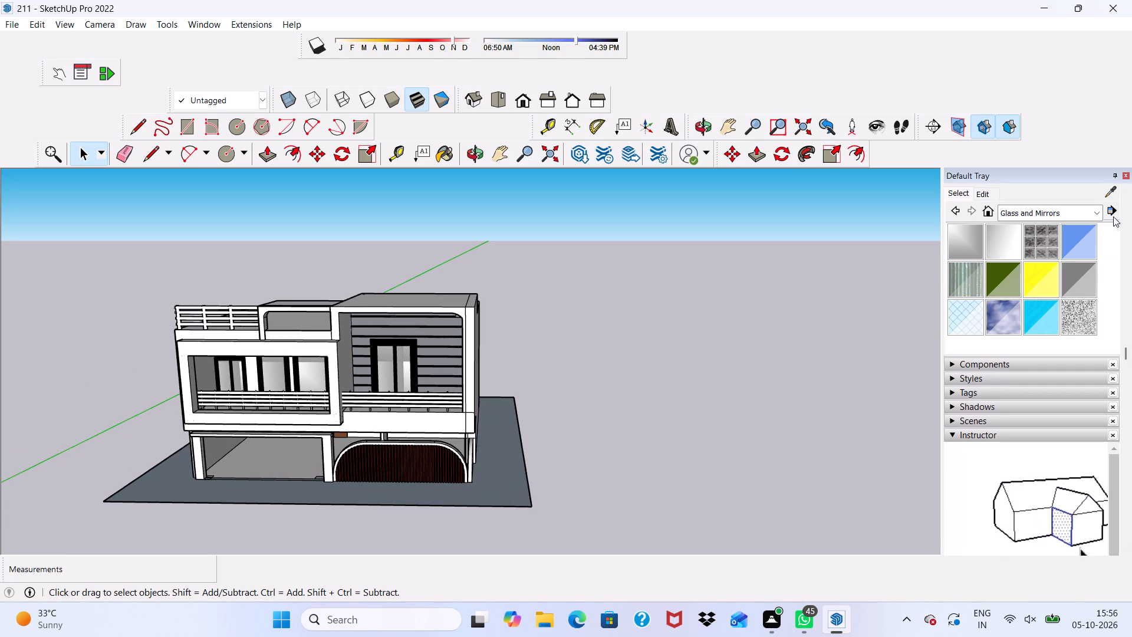
Paint the back wall of the box-framed balcony with Formica Beige from the Synthetic Surfaces collection.
left_click(1095, 216)
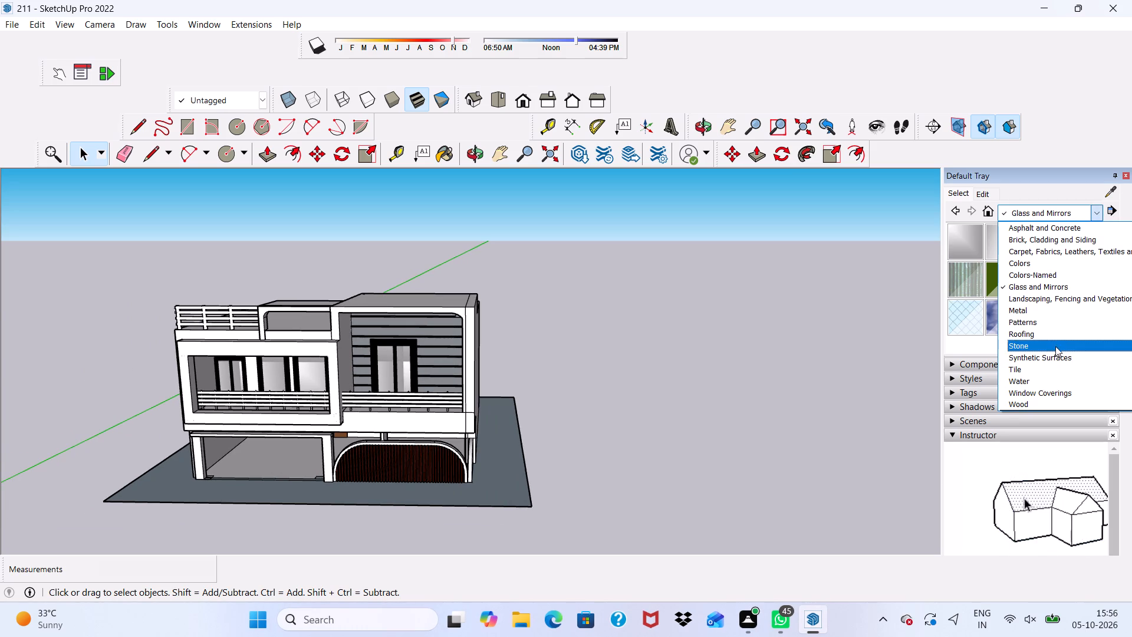
left_click(1045, 360)
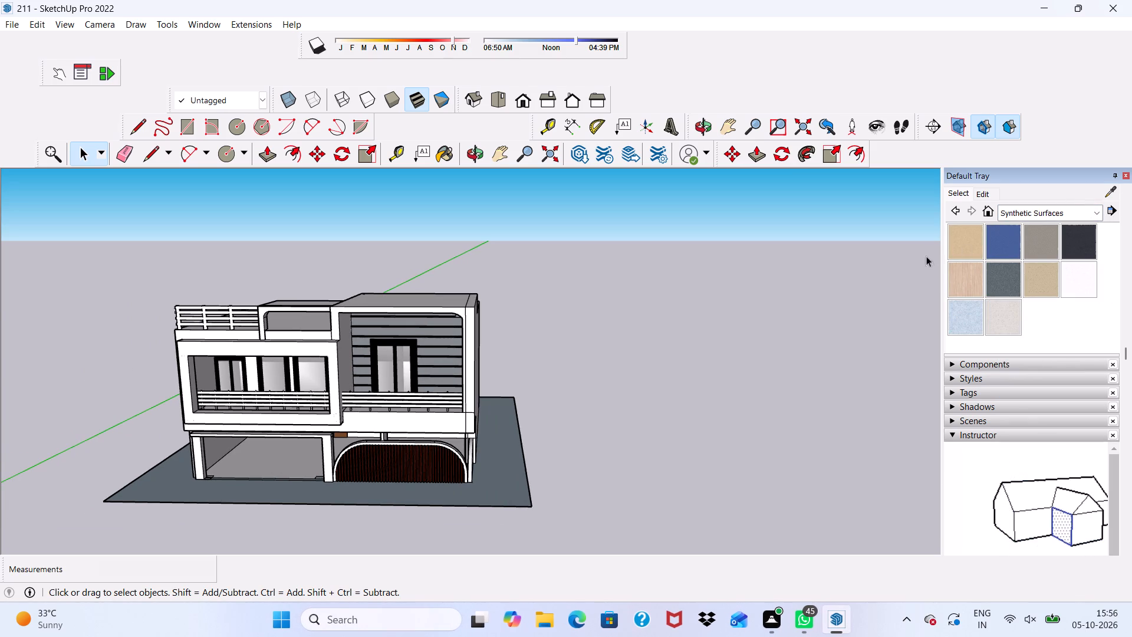
left_click(952, 242)
scroll(141, 477, "up", 8)
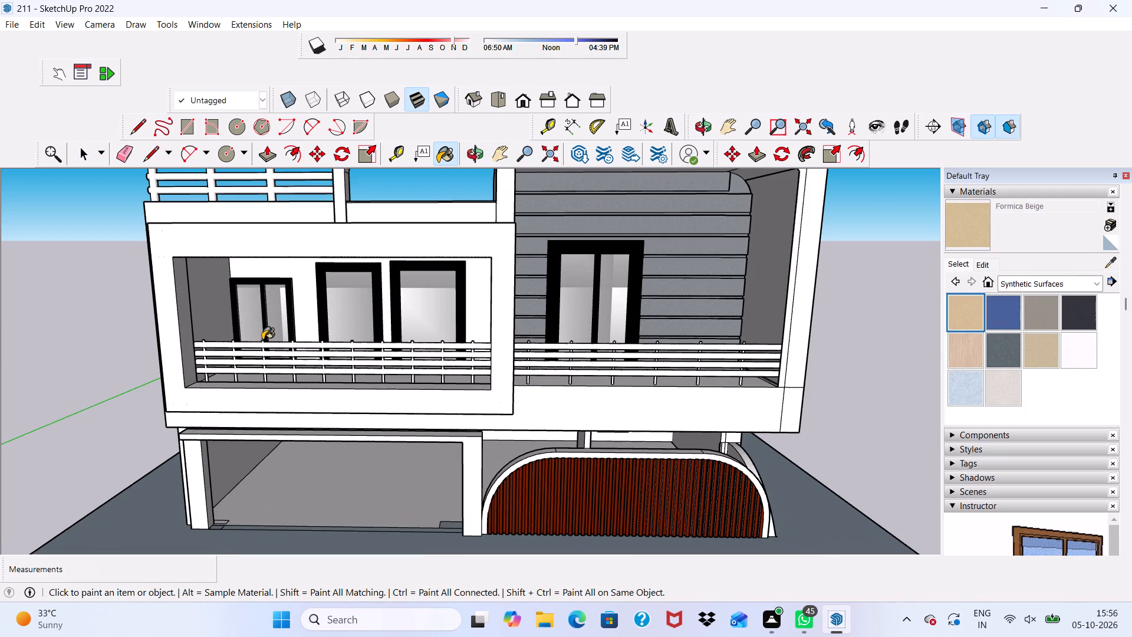
middle_click_drag(263, 340, 345, 287)
scroll(317, 267, "up", 8)
left_click(277, 246)
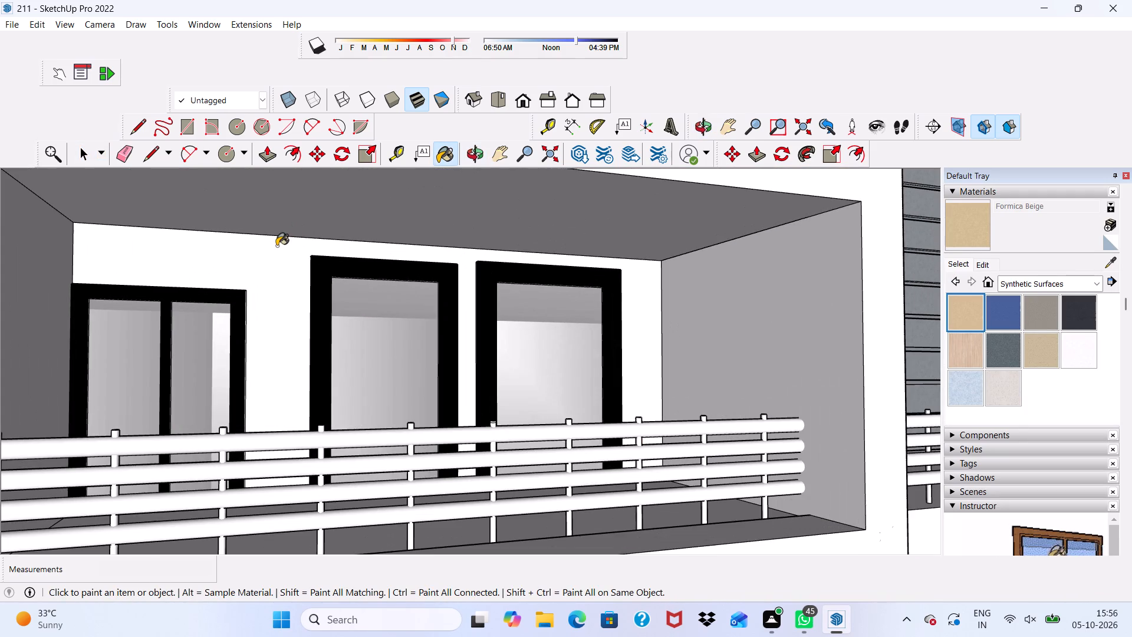
Paint the ceiling and both inner side walls of the box-framed balcony with Formica Beige.
scroll(276, 250, "down", 2)
left_click(384, 206)
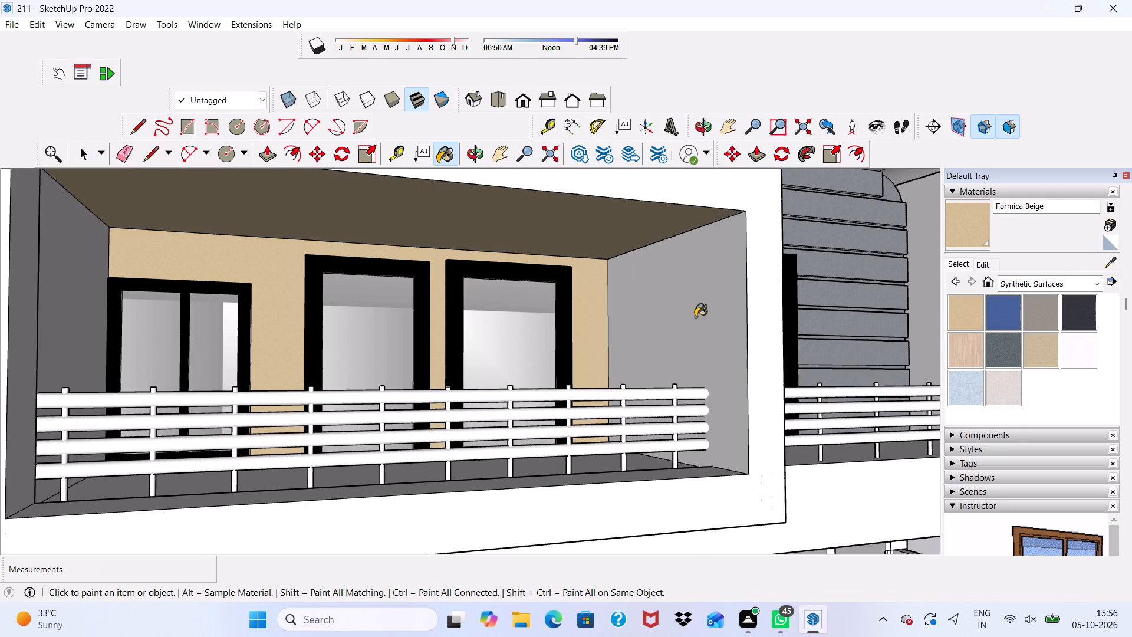
left_click(695, 316)
scroll(540, 321, "down", 3)
middle_click_drag(535, 323, 307, 375)
middle_click_drag(303, 370, 287, 360)
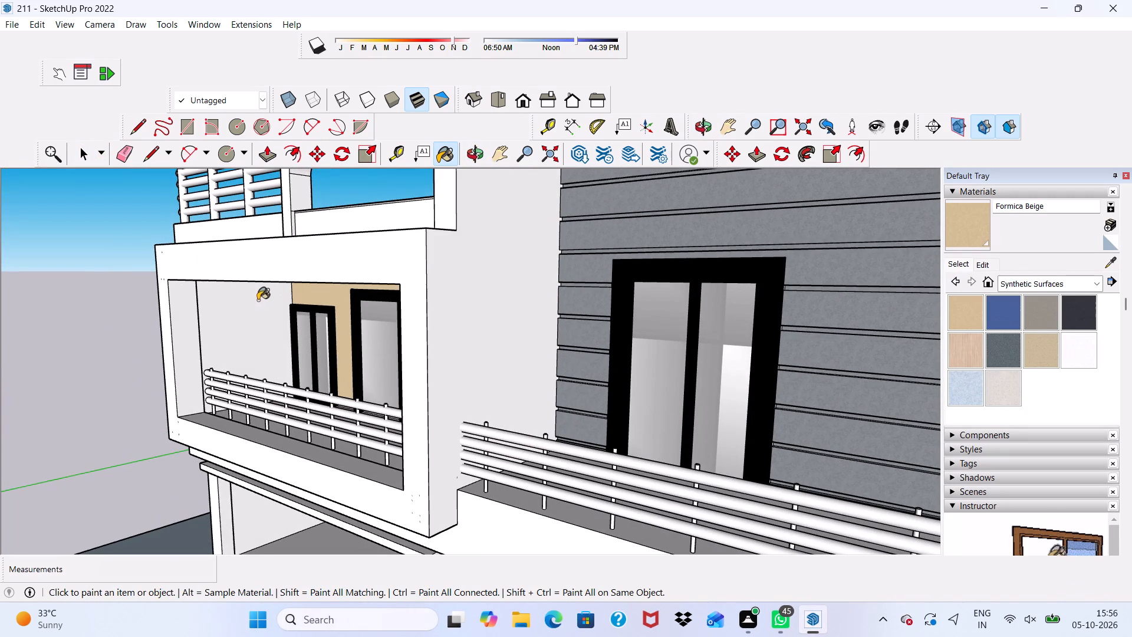
left_click(256, 303)
Examine the box-framed balcony and the whole house front from several angles and distances to review the beige surfaces.
scroll(233, 317, "down", 1)
middle_click_drag(229, 326, 453, 304)
middle_click(457, 303)
scroll(462, 300, "down", 2)
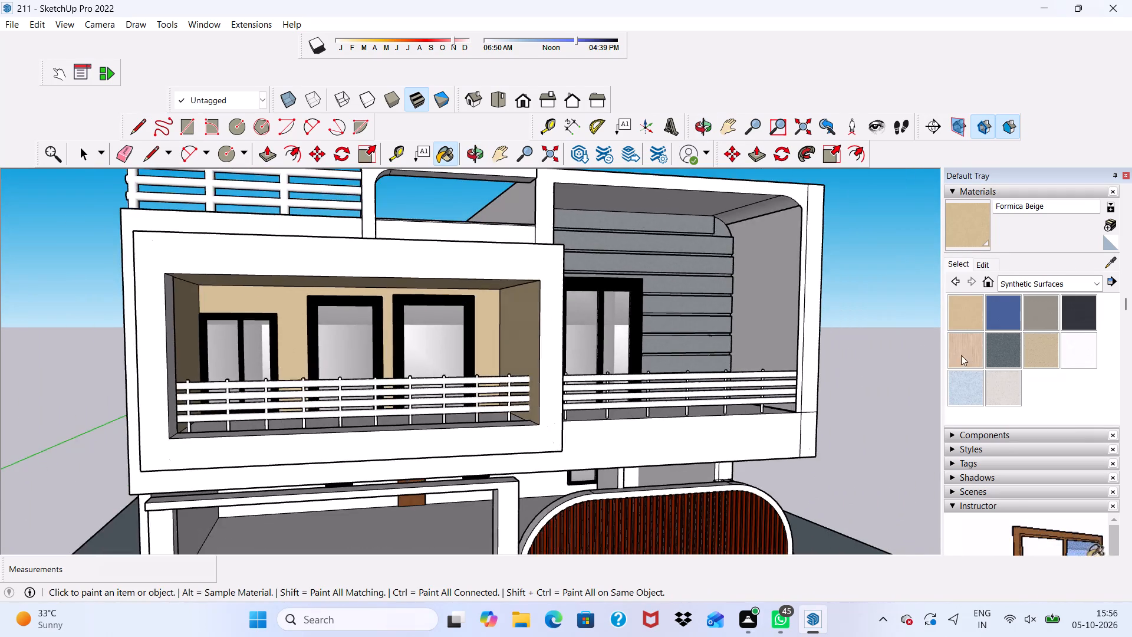
scroll(713, 387, "down", 4)
scroll(0, 197, "down", 3)
scroll(400, 321, "up", 3)
scroll(225, 285, "down", 5)
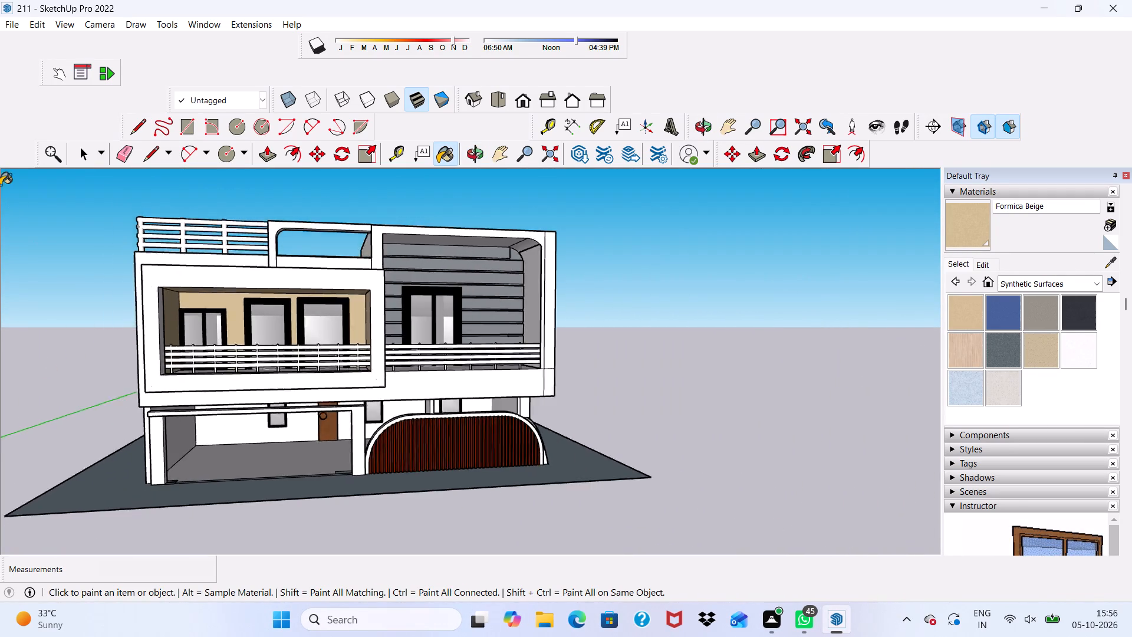
scroll(0, 185, "down", 4)
middle_click_drag(220, 373, 96, 331)
scroll(243, 331, "up", 10)
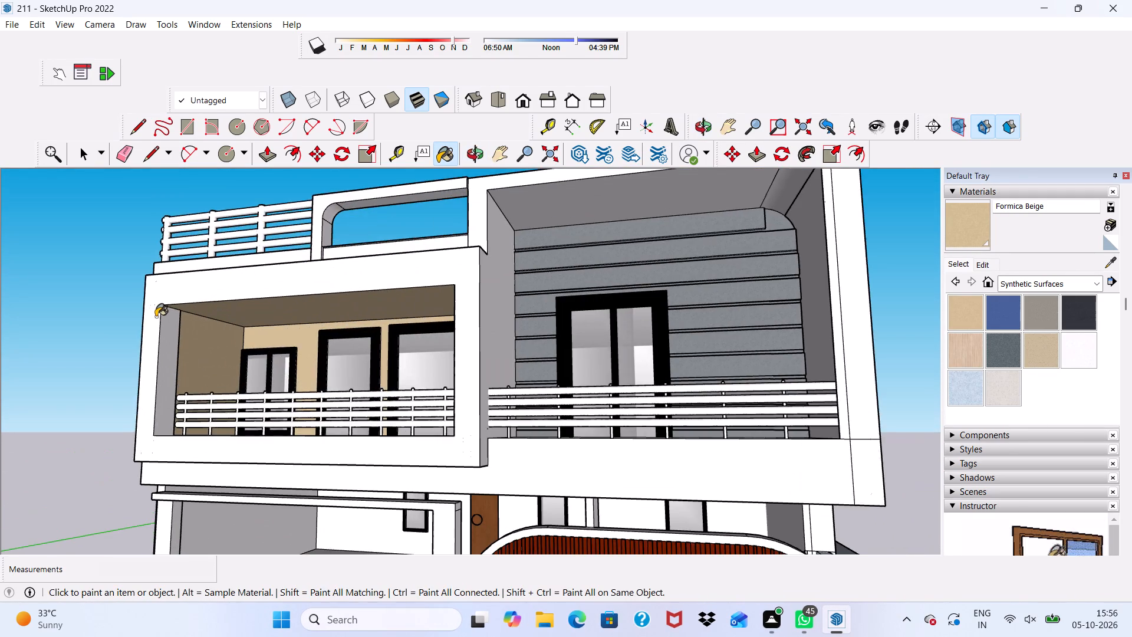
middle_click_drag(156, 317, 273, 372)
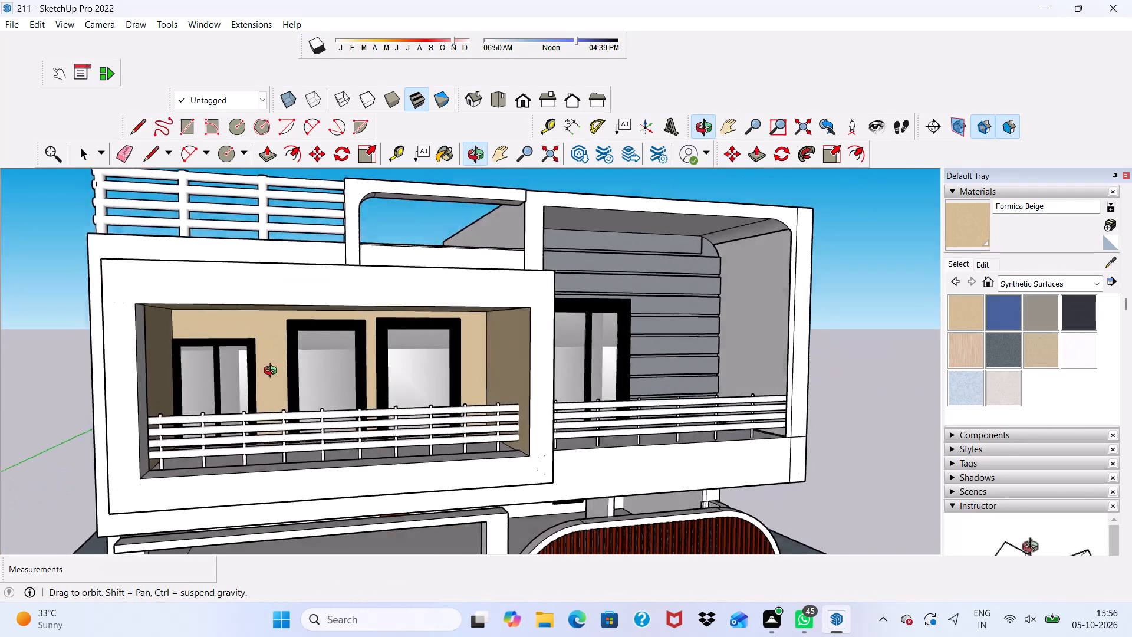
middle_click_drag(273, 372, 272, 374)
scroll(229, 407, "up", 4)
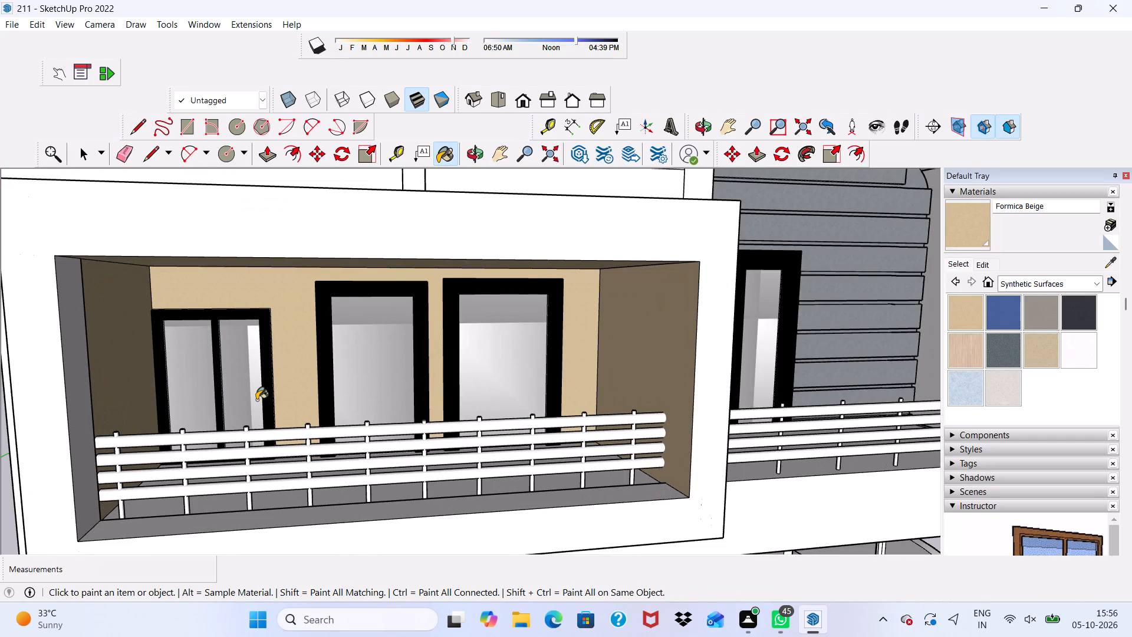
scroll(256, 400, "up", 2)
scroll(256, 400, "down", 3)
scroll(235, 418, "up", 3)
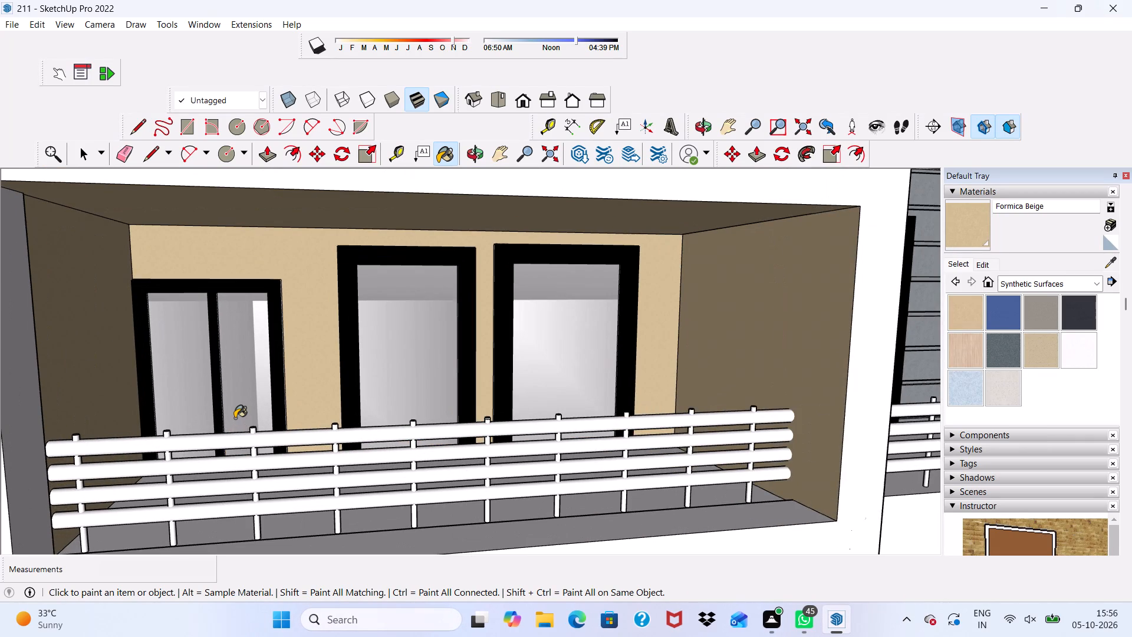
scroll(229, 402, "down", 4)
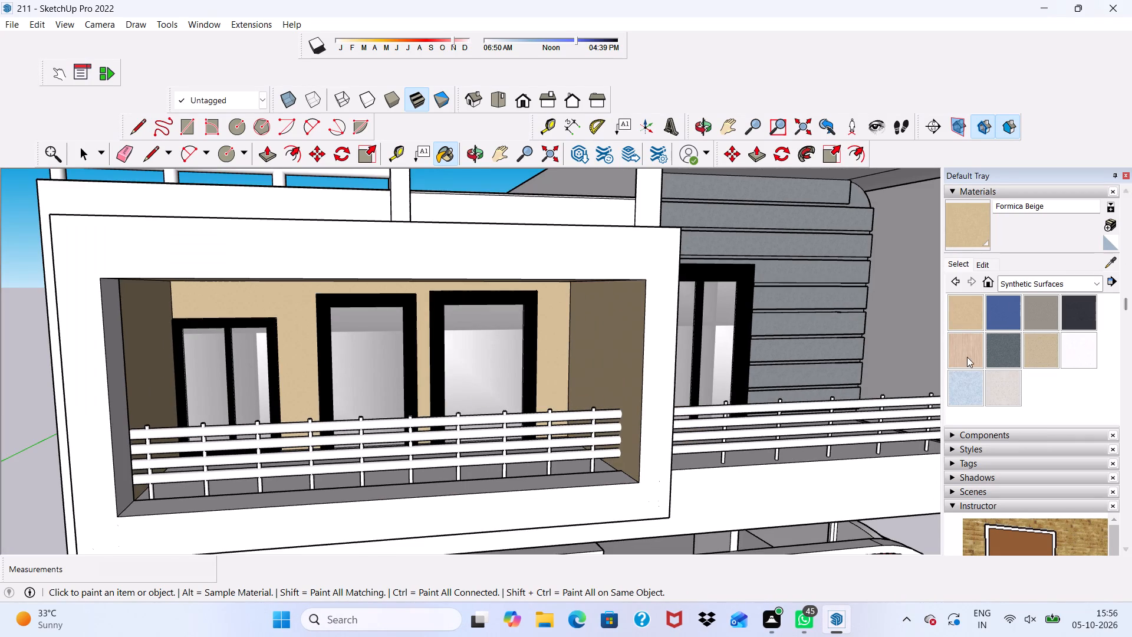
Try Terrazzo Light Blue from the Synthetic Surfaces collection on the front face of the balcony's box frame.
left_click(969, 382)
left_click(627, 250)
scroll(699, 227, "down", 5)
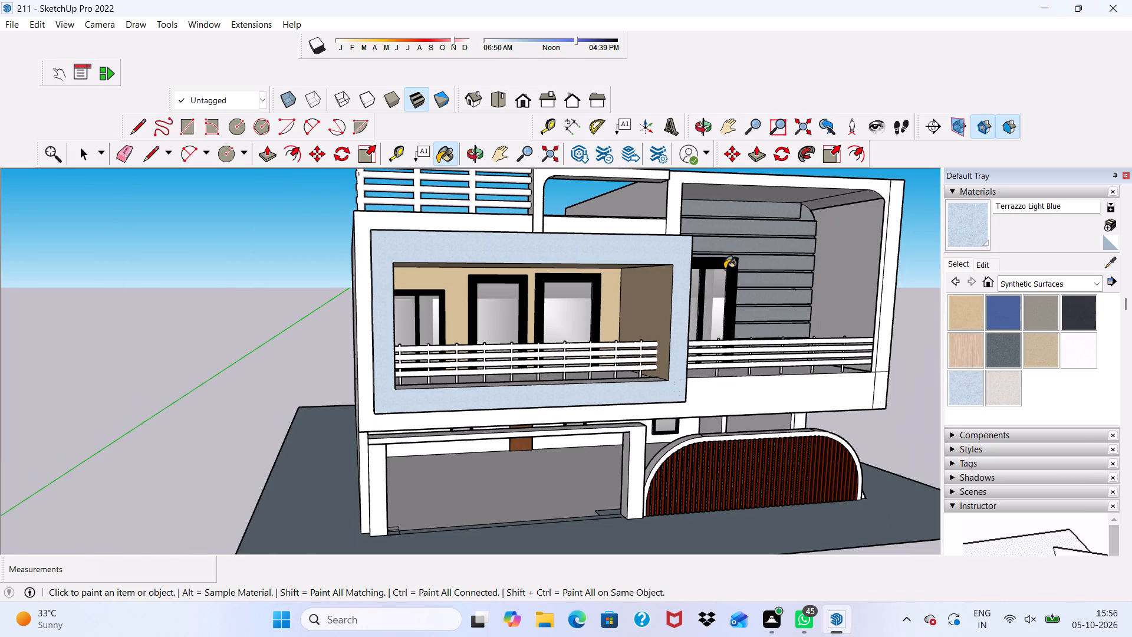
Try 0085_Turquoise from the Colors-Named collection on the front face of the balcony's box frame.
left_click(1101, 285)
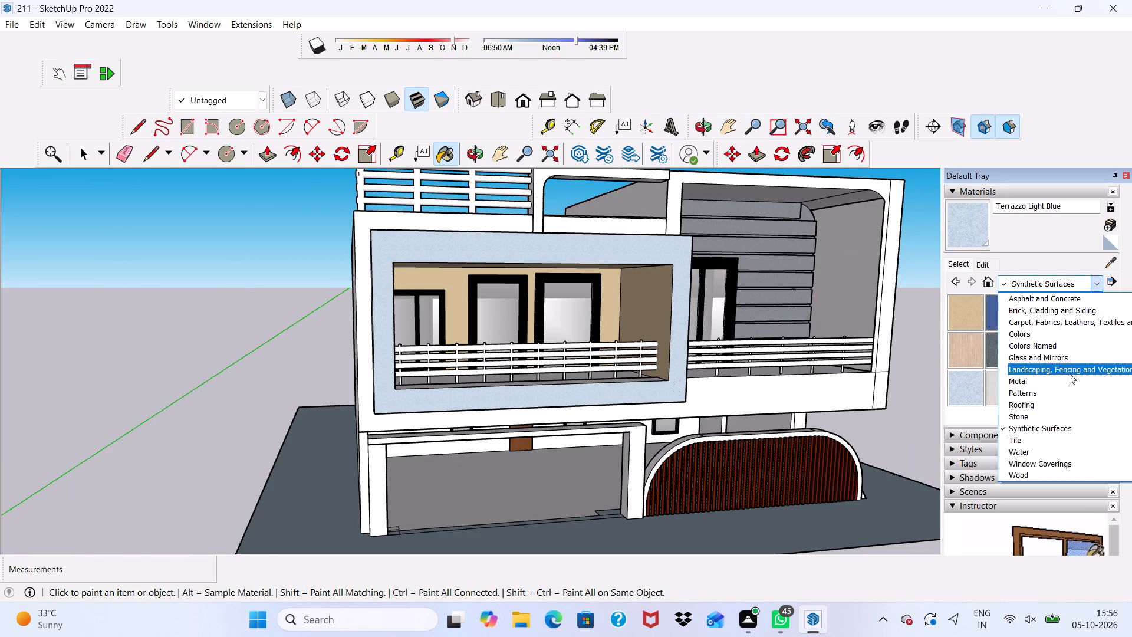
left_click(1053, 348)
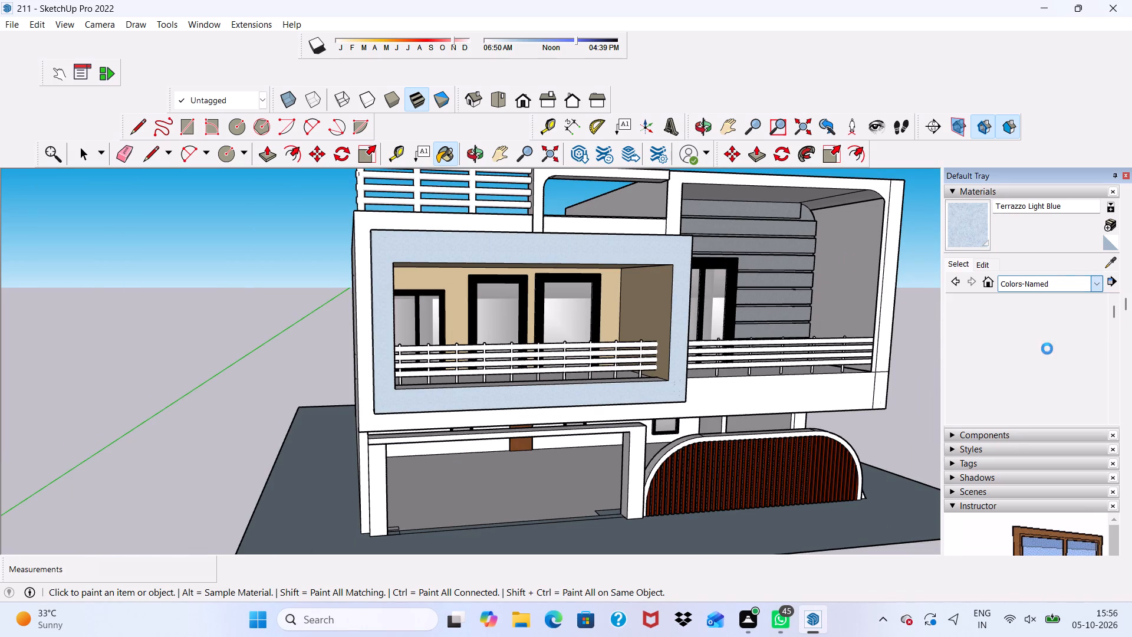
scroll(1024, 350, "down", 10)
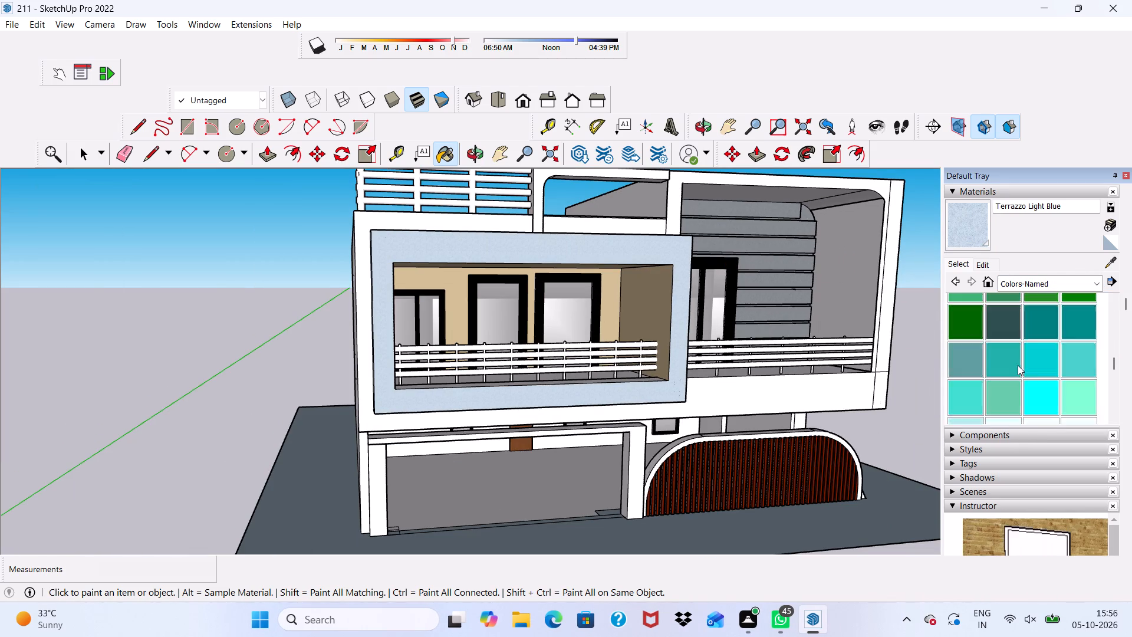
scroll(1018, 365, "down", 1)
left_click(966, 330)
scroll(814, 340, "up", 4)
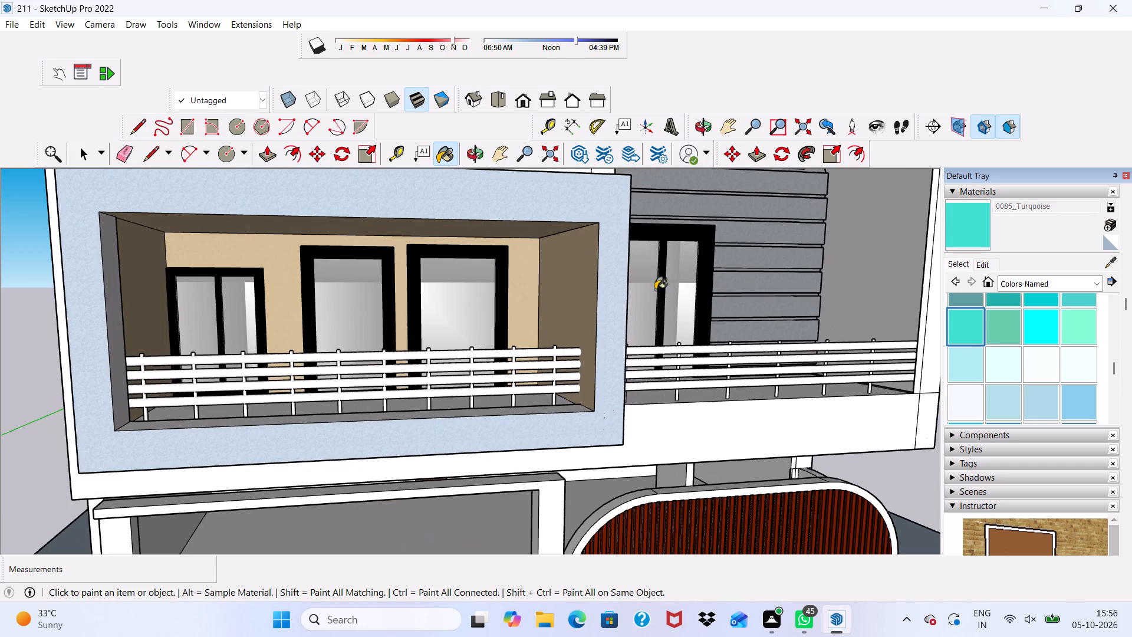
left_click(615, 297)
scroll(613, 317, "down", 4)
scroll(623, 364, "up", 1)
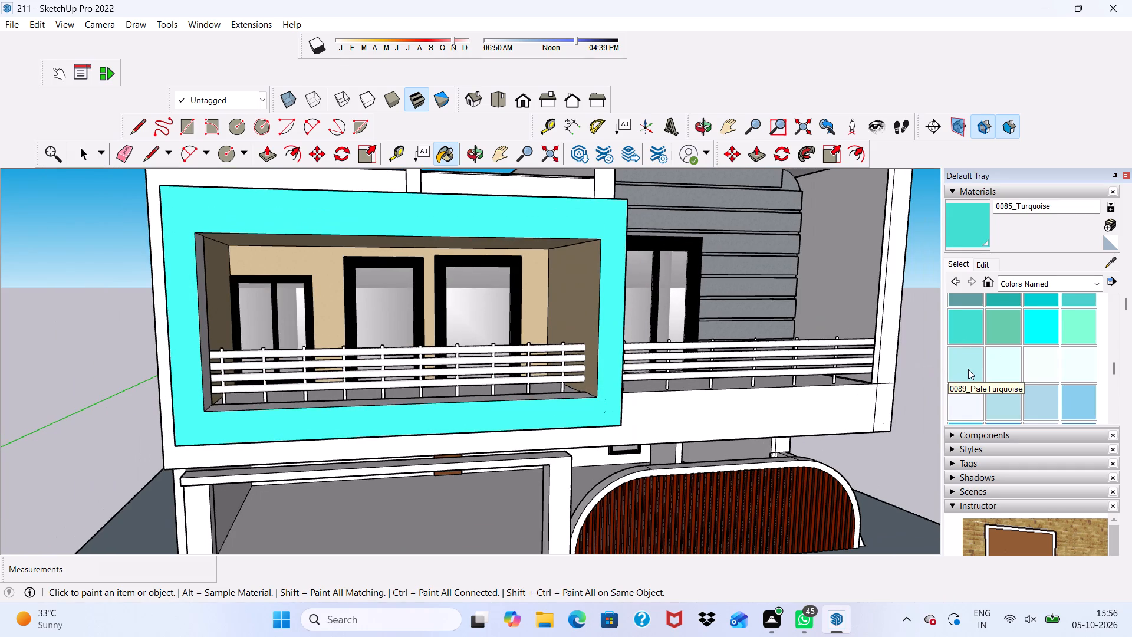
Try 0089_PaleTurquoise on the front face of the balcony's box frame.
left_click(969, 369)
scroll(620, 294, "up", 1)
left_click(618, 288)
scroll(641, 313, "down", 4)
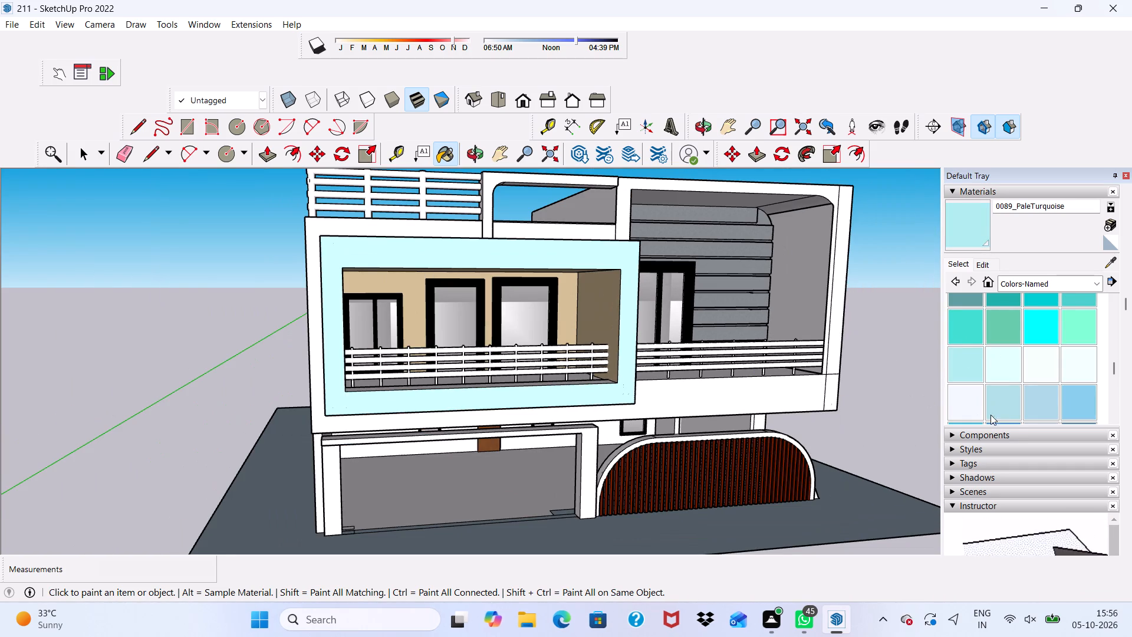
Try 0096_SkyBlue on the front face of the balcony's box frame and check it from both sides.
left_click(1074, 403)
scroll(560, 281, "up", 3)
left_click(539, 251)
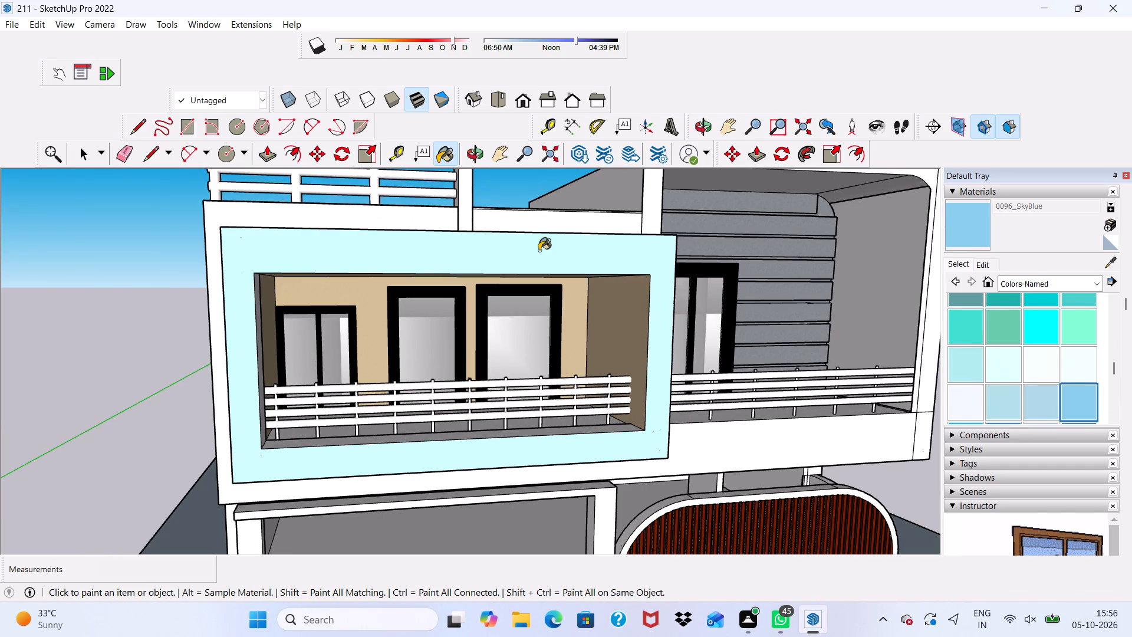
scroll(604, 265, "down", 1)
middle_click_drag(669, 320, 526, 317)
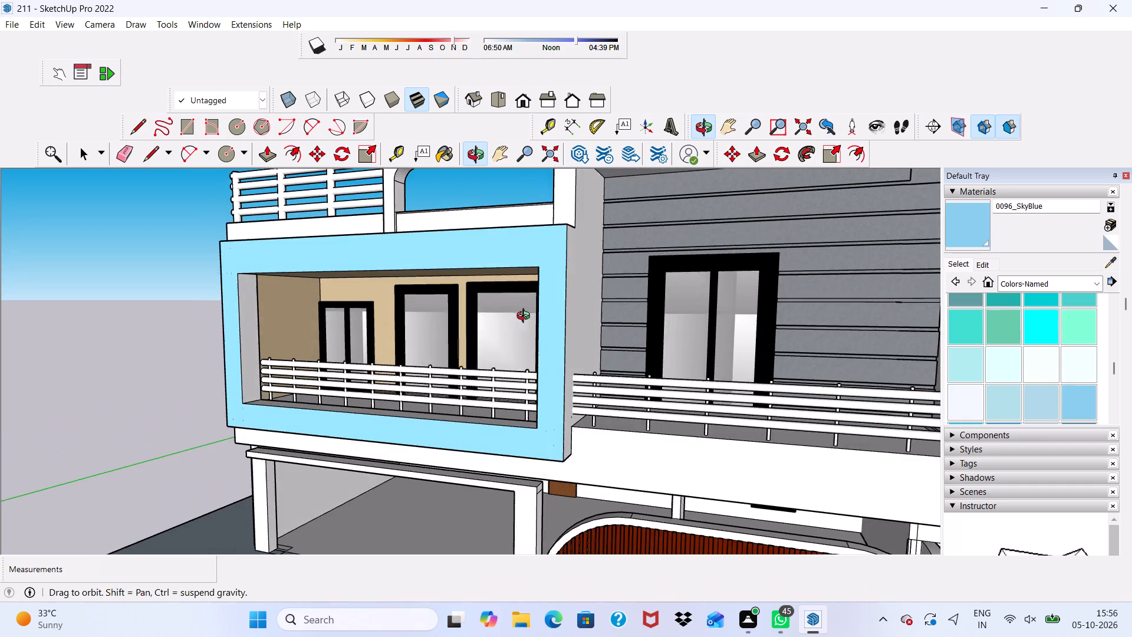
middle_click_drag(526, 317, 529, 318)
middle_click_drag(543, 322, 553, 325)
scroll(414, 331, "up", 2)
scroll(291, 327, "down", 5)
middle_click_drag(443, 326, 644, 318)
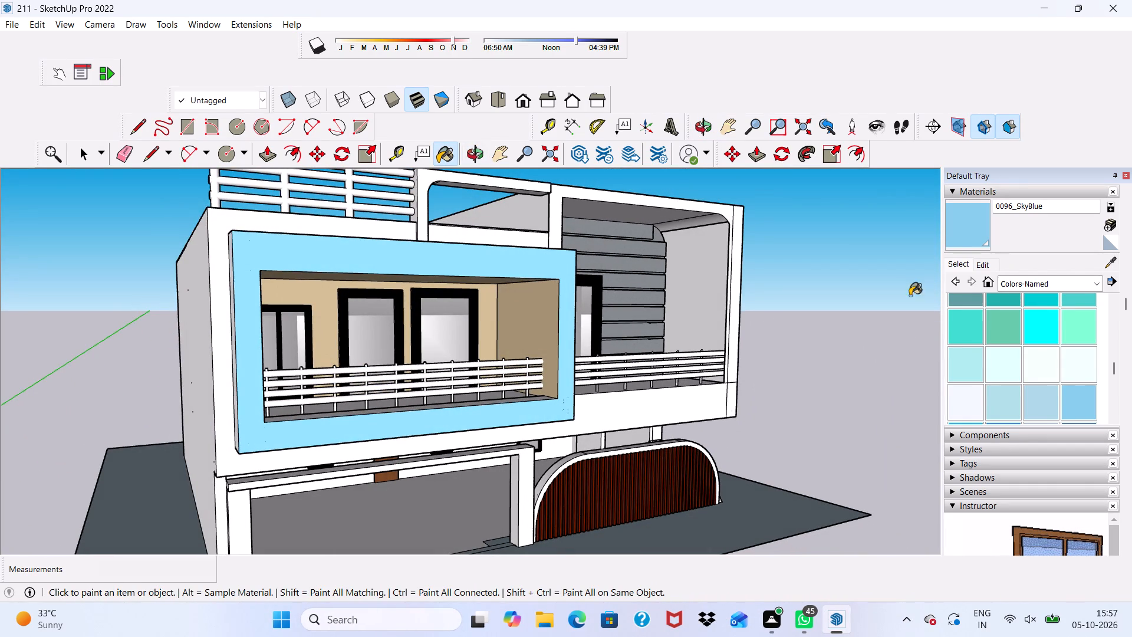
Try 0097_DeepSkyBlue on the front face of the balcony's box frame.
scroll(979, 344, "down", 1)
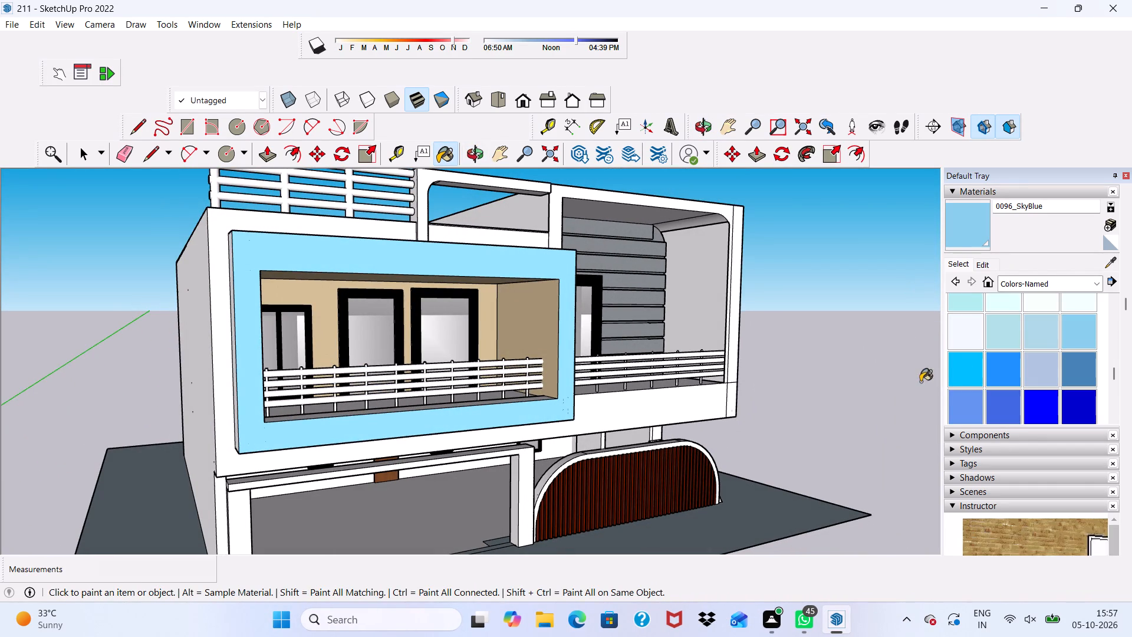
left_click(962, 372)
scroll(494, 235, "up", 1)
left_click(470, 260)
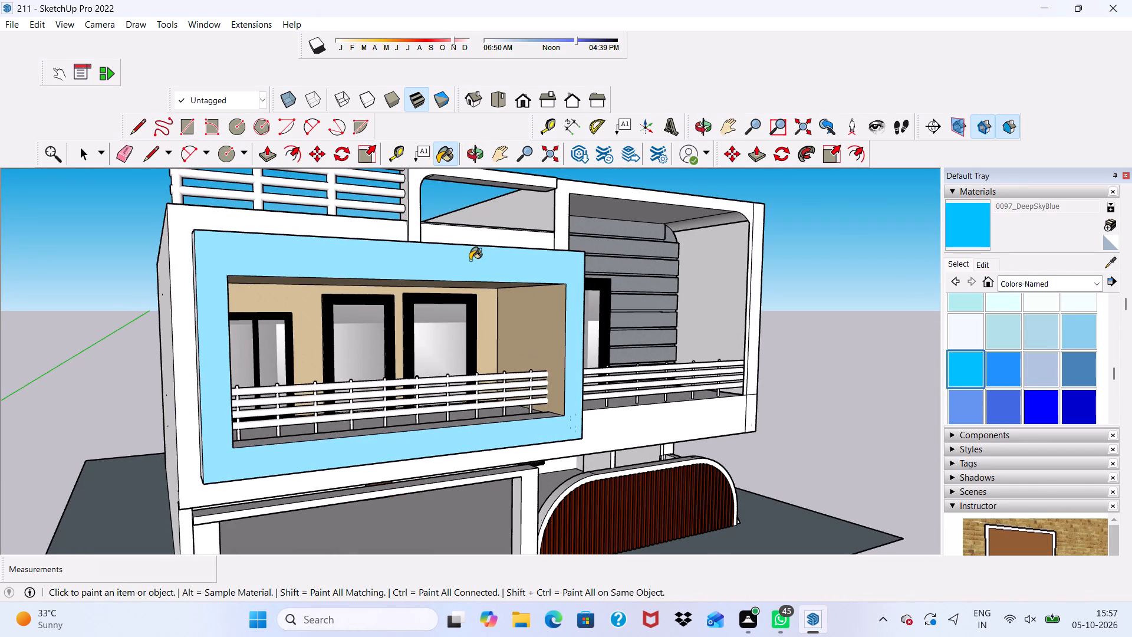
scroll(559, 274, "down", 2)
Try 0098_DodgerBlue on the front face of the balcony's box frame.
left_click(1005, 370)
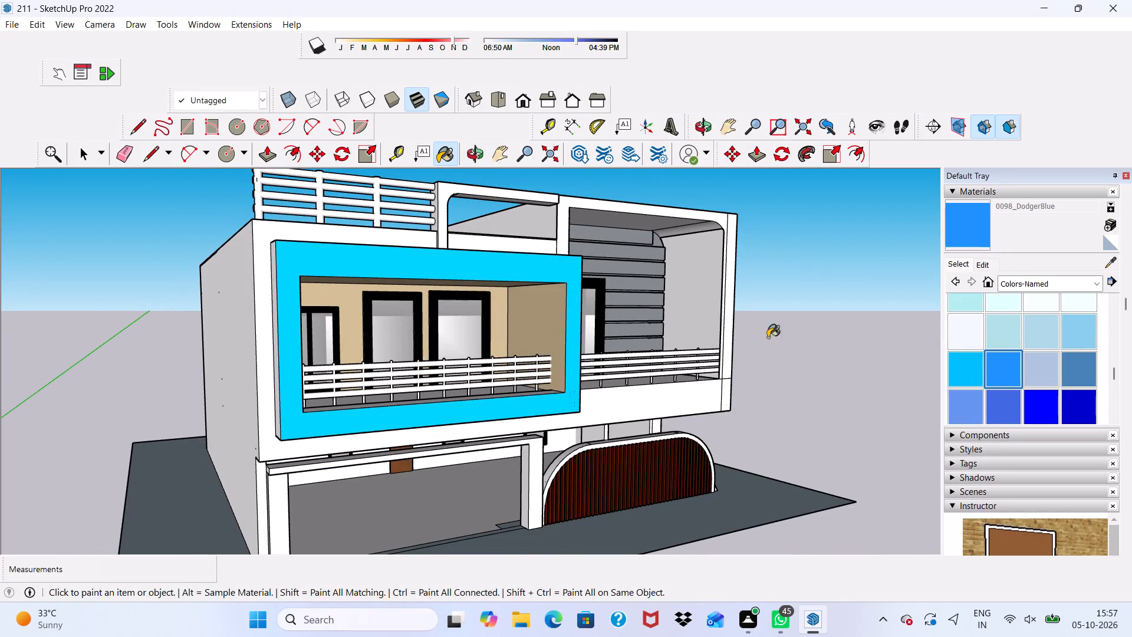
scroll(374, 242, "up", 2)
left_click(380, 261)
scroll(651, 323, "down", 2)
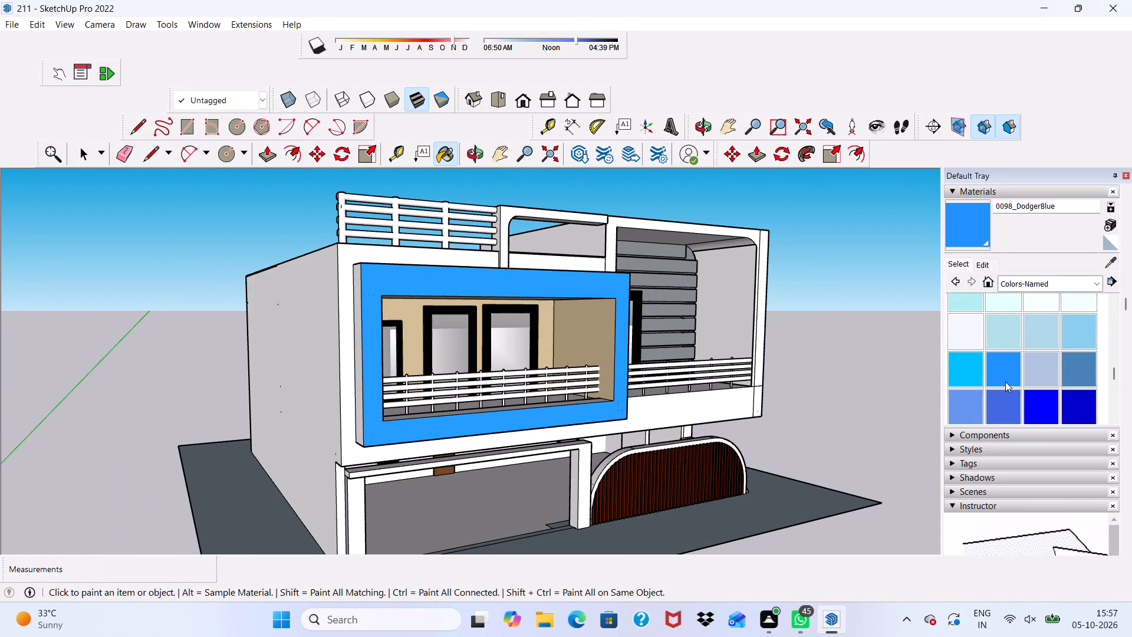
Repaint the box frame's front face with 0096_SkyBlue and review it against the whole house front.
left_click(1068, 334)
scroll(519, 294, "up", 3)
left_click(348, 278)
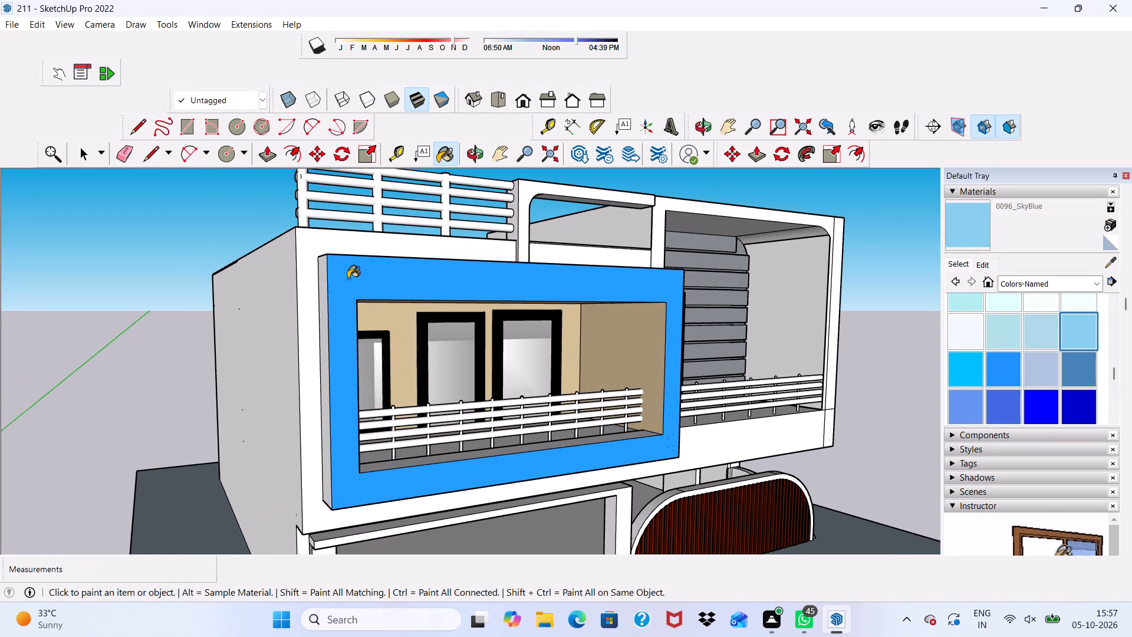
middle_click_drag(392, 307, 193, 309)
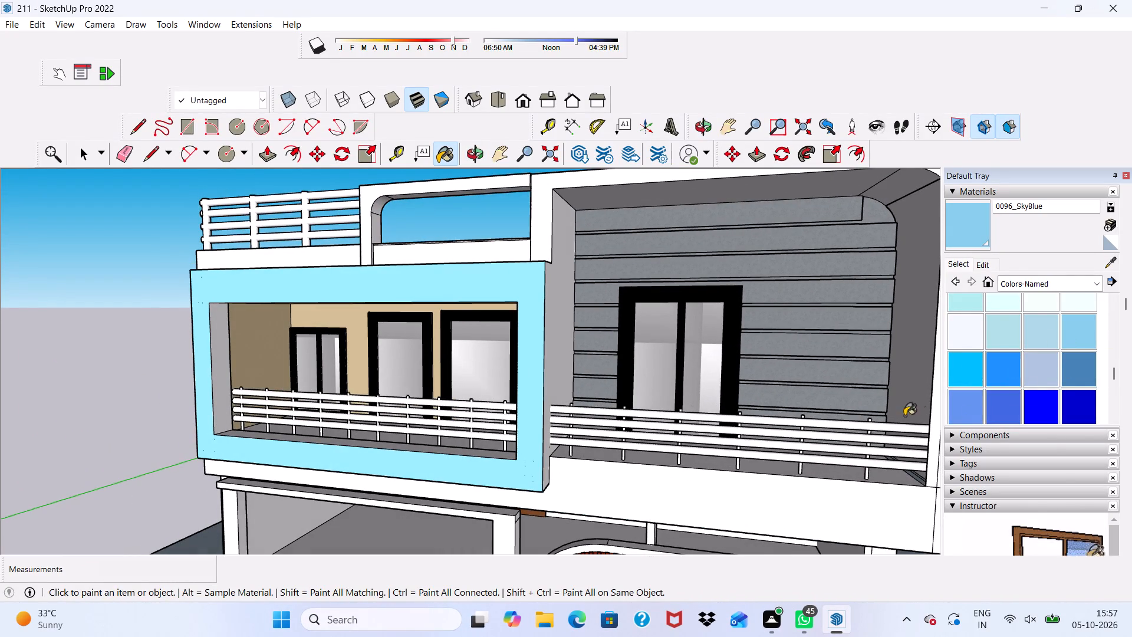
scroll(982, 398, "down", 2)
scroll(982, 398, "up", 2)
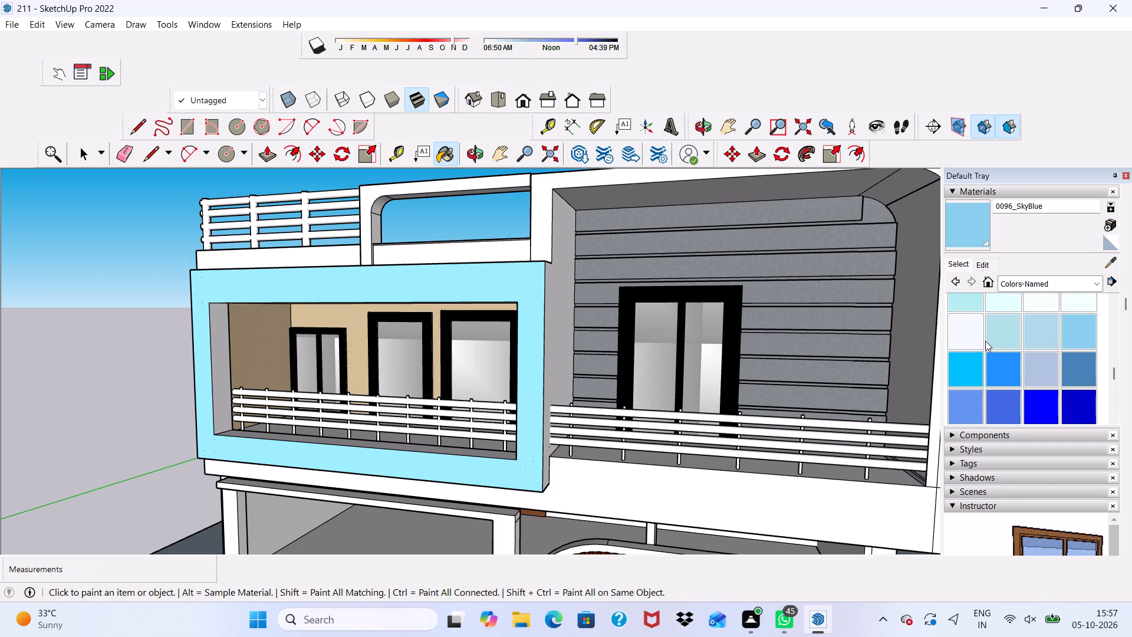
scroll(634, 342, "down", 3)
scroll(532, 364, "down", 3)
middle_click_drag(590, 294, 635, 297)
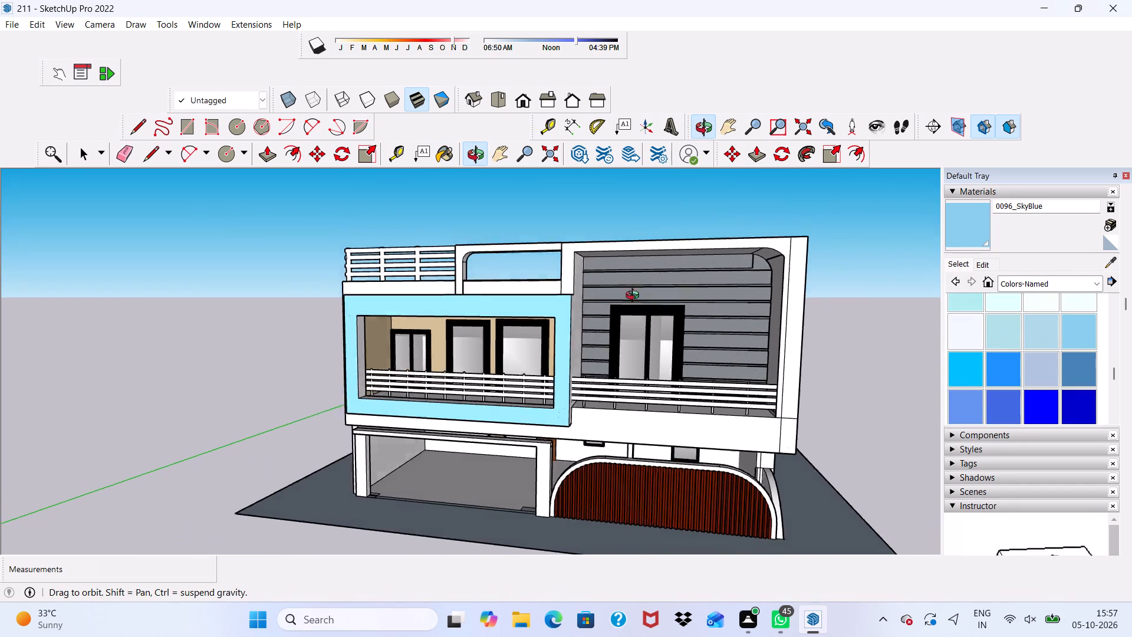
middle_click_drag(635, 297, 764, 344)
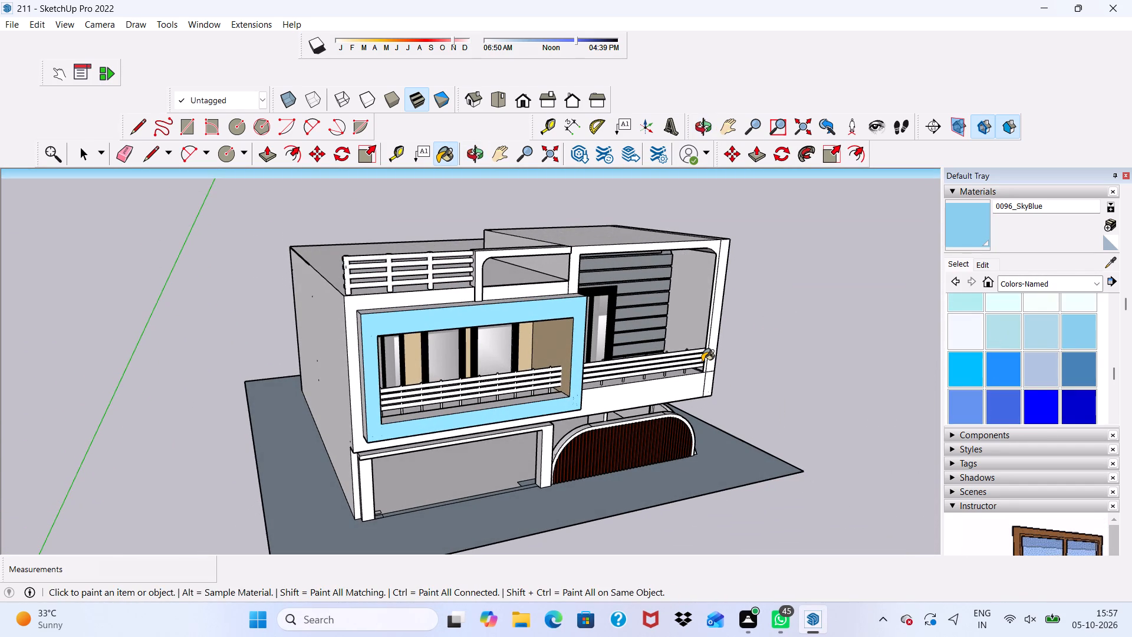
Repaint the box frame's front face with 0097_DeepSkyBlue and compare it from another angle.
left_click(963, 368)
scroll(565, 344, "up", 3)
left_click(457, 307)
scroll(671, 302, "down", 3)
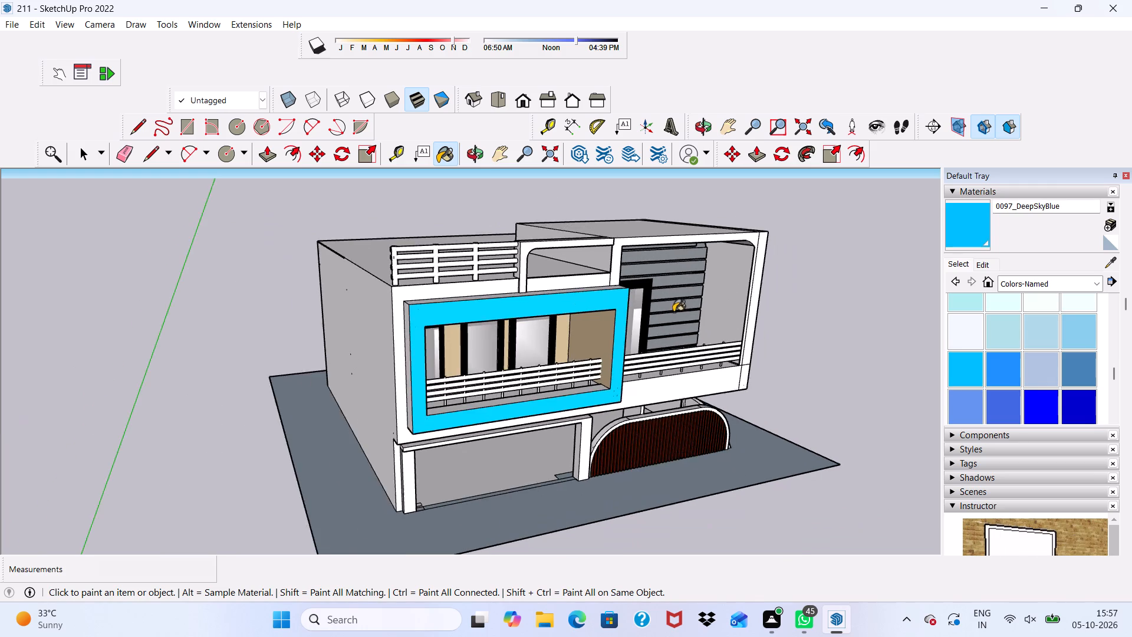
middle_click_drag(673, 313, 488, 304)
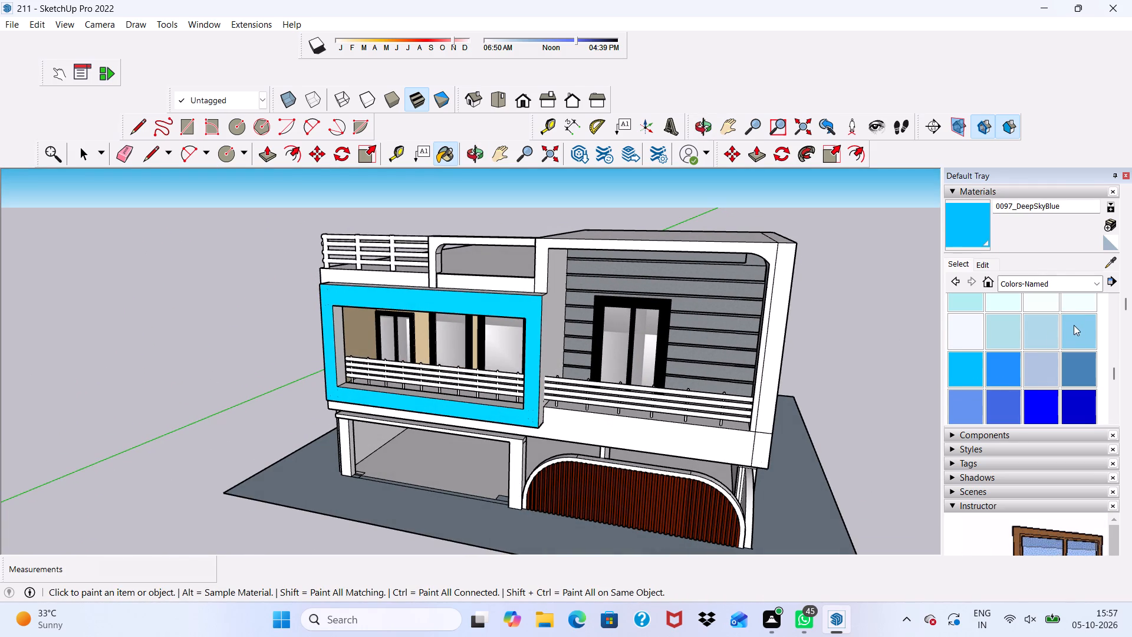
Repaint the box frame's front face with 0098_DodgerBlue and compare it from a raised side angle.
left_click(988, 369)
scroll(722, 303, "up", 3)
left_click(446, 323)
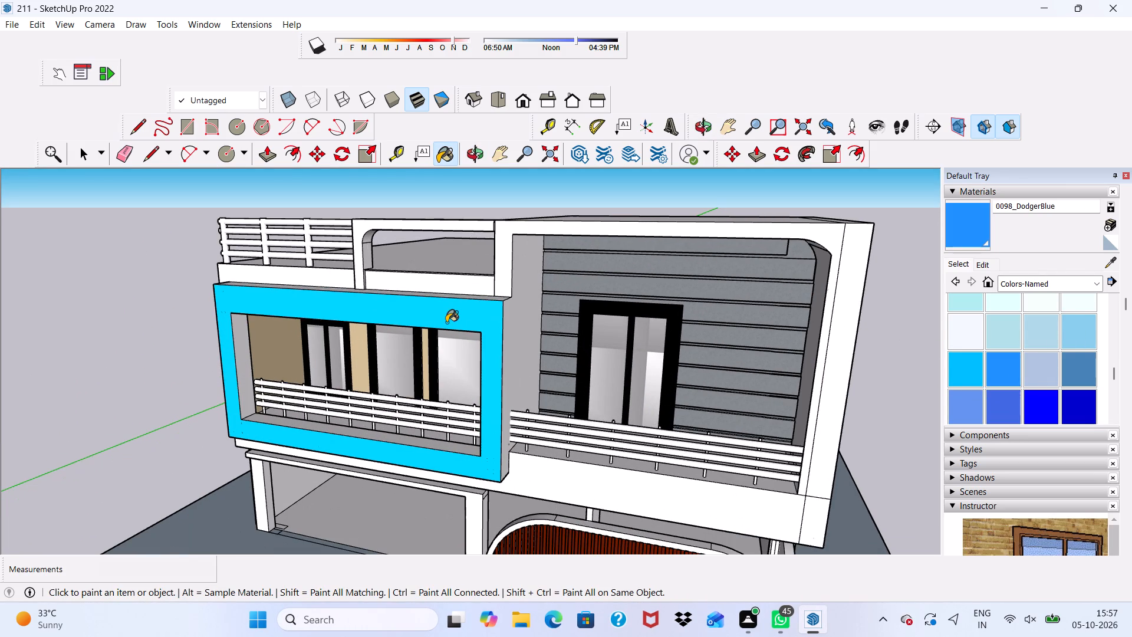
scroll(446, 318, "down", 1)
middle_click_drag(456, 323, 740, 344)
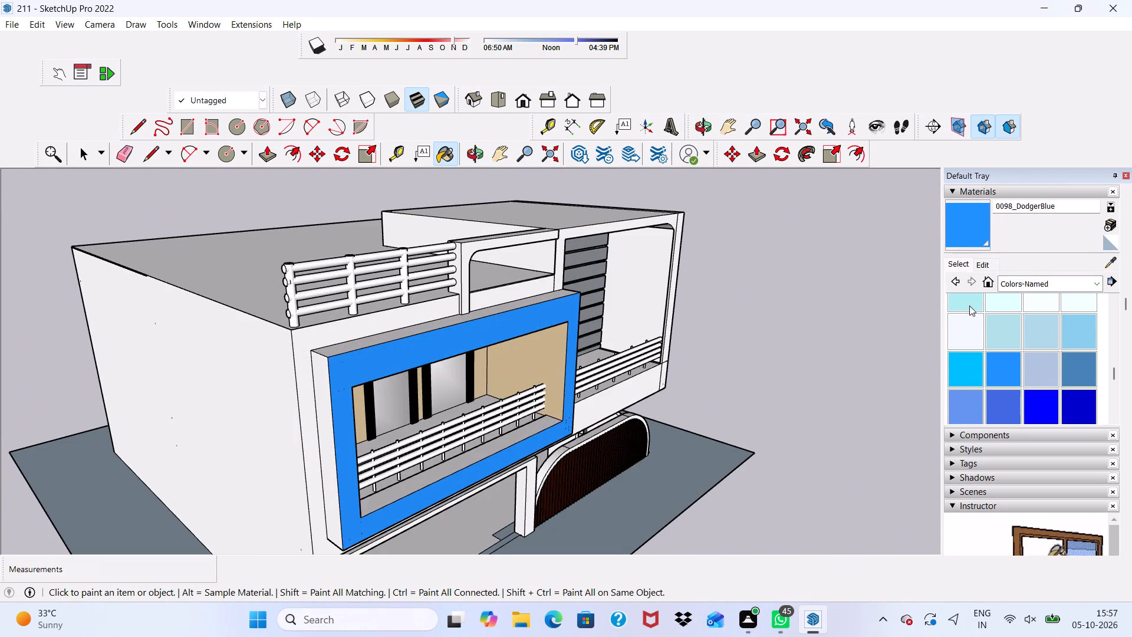
Paint the front face and the top outer face of the balcony's box frame with 0096_SkyBlue.
left_click(1080, 335)
scroll(626, 361, "up", 2)
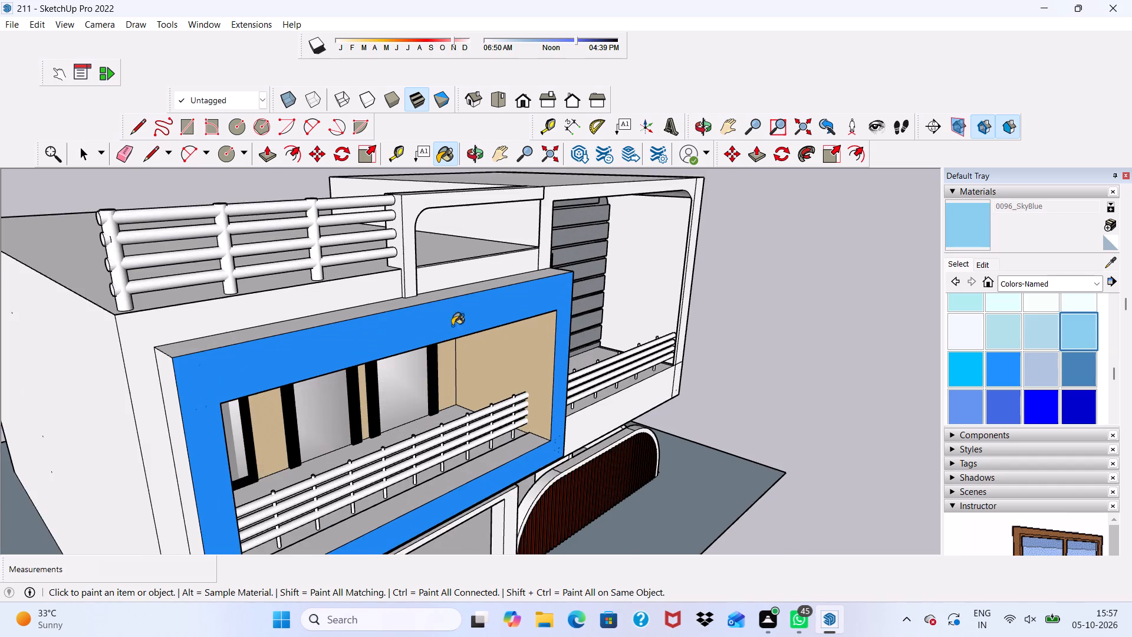
scroll(423, 329, "up", 3)
left_click(422, 328)
scroll(409, 287, "up", 2)
left_click(389, 302)
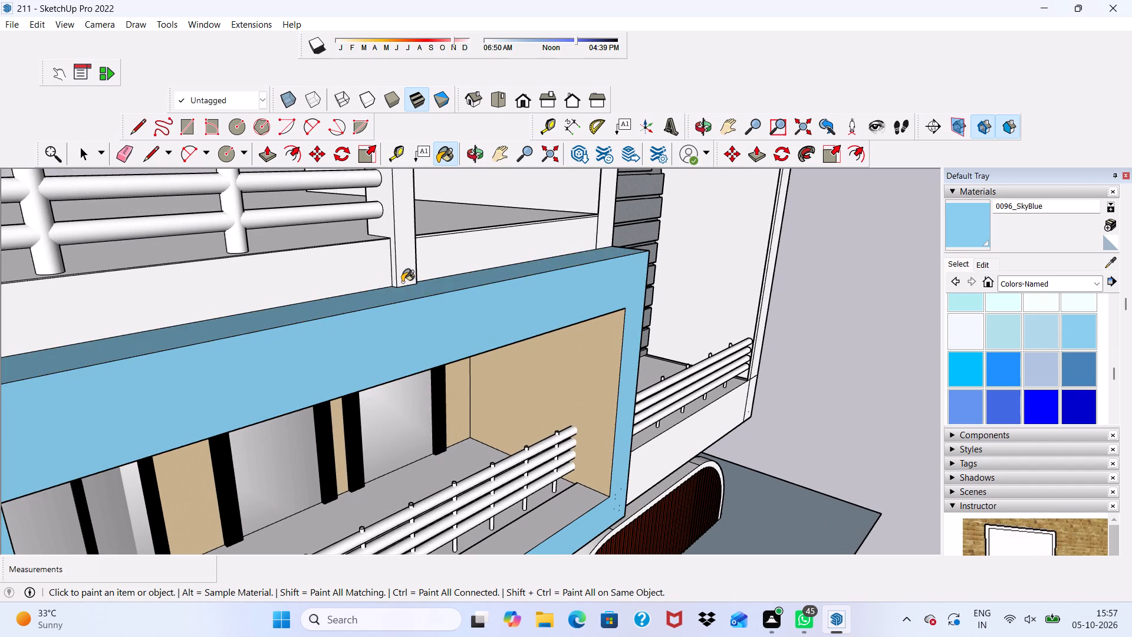
scroll(381, 280, "down", 7)
scroll(394, 266, "up", 1)
scroll(387, 271, "down", 6)
scroll(209, 331, "up", 8)
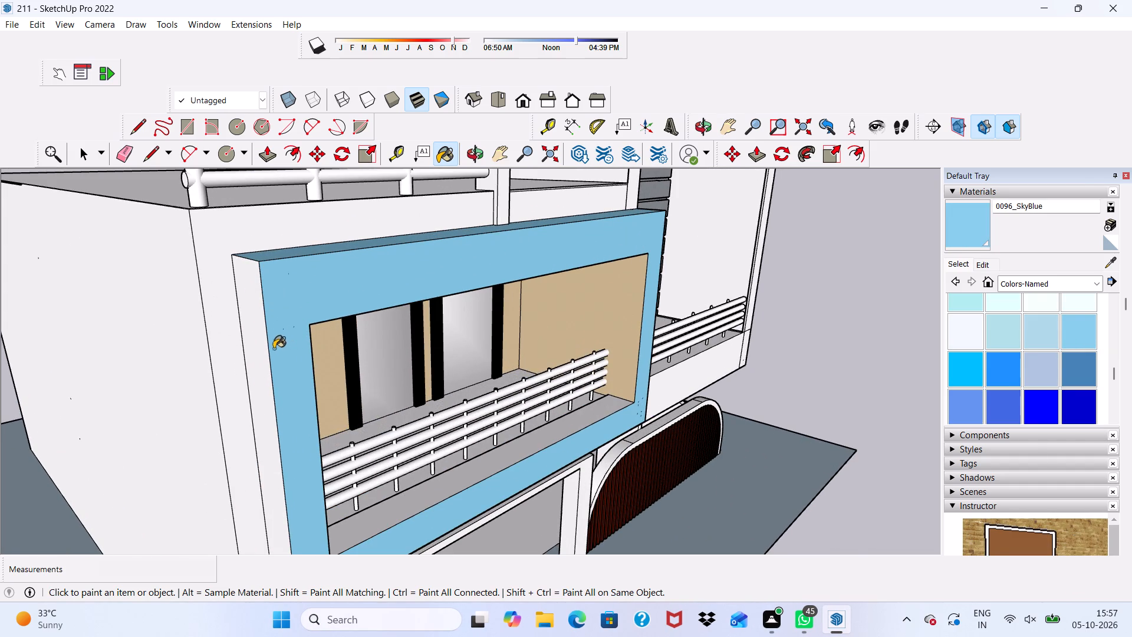
Paint the outer side face and the underside of the balcony's box frame with 0096_SkyBlue.
left_click(259, 353)
scroll(257, 337, "down", 4)
middle_click_drag(275, 337, 129, 183)
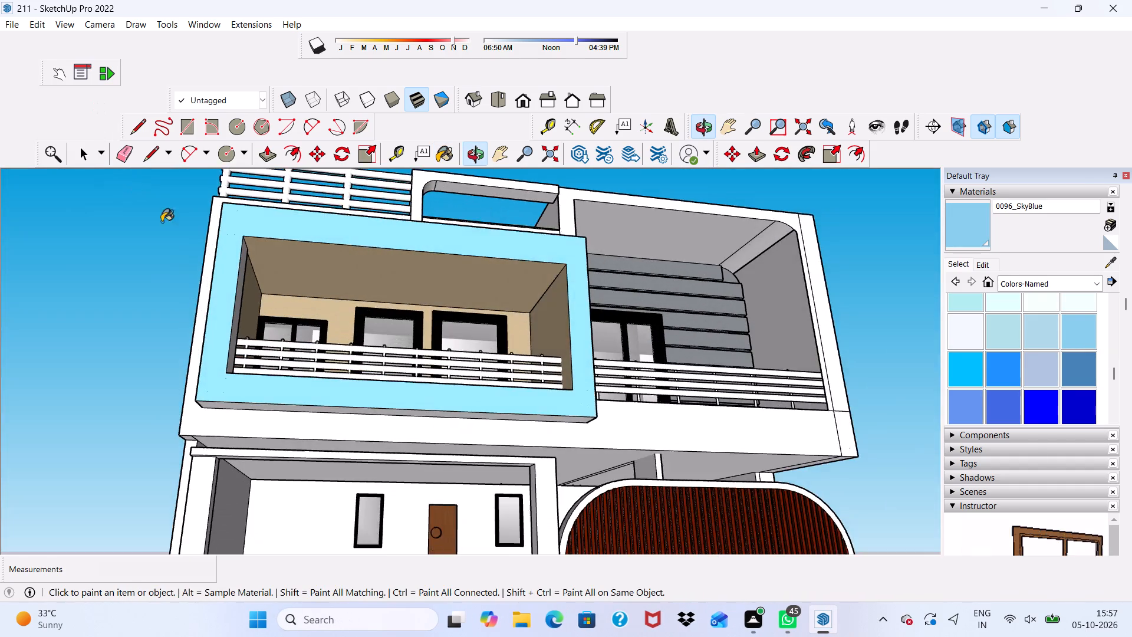
scroll(202, 346, "up", 10)
left_click(239, 418)
Paint the front wall band surrounding the box frame and the parapet section below the roof opening with 0096_SkyBlue.
scroll(216, 392, "down", 1)
scroll(216, 392, "up", 1)
scroll(215, 392, "down", 8)
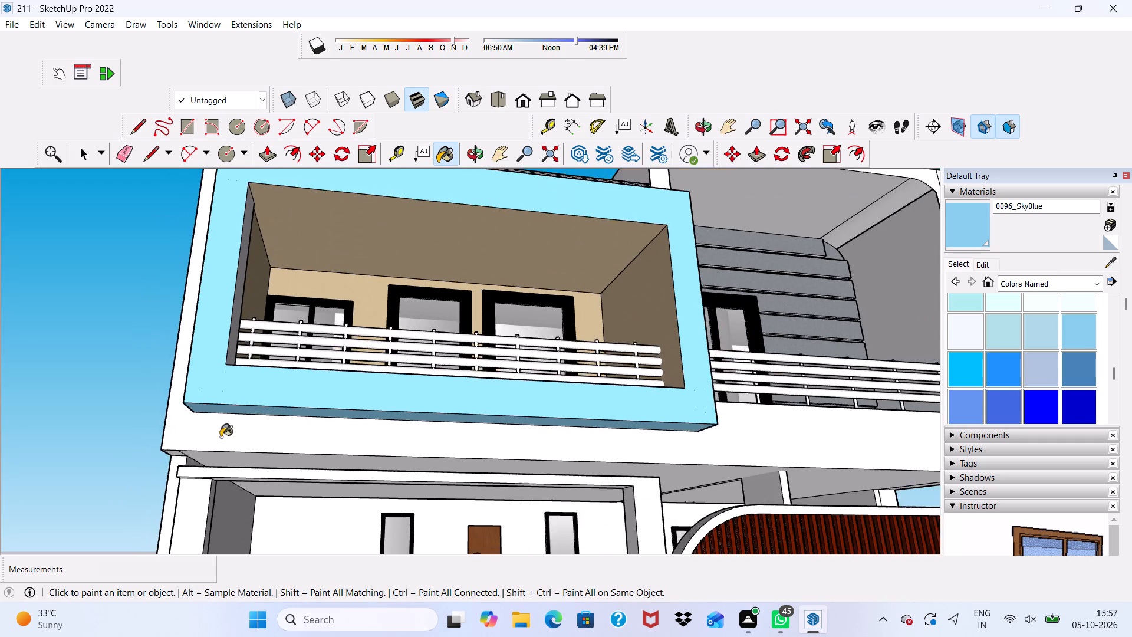
scroll(221, 437, "down", 3)
middle_click_drag(228, 450, 0, 547)
scroll(501, 427, "up", 2)
scroll(470, 390, "down", 1)
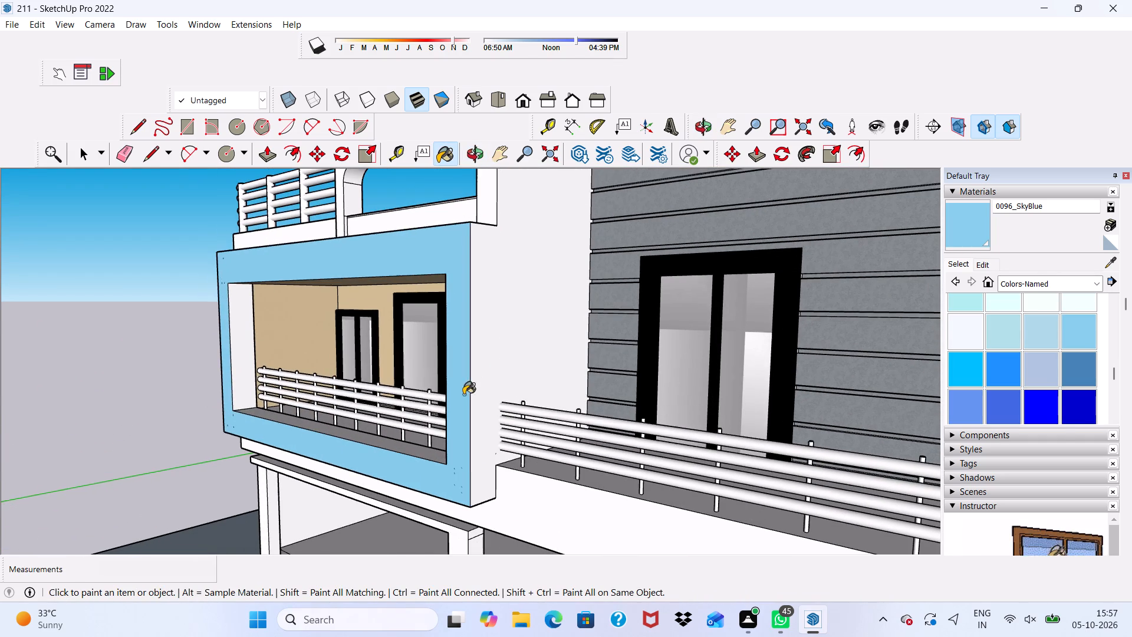
scroll(394, 408, "down", 2)
middle_click_drag(335, 428, 534, 398)
scroll(436, 484, "up", 2)
scroll(427, 489, "down", 1)
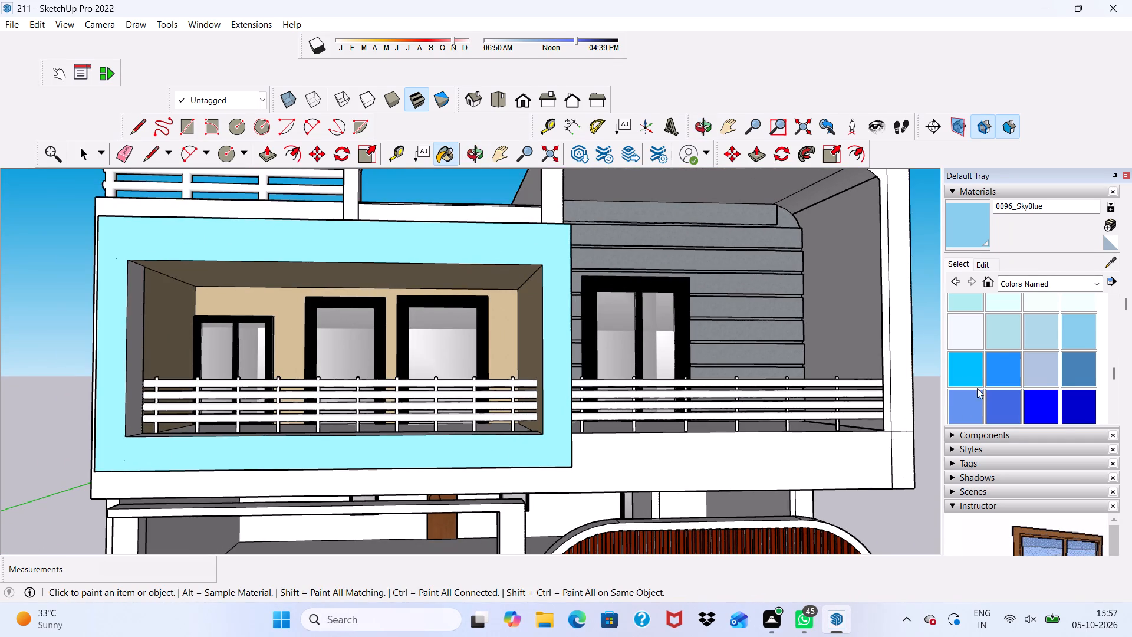
left_click(525, 482)
scroll(520, 484, "down", 4)
middle_click_drag(558, 504, 648, 490)
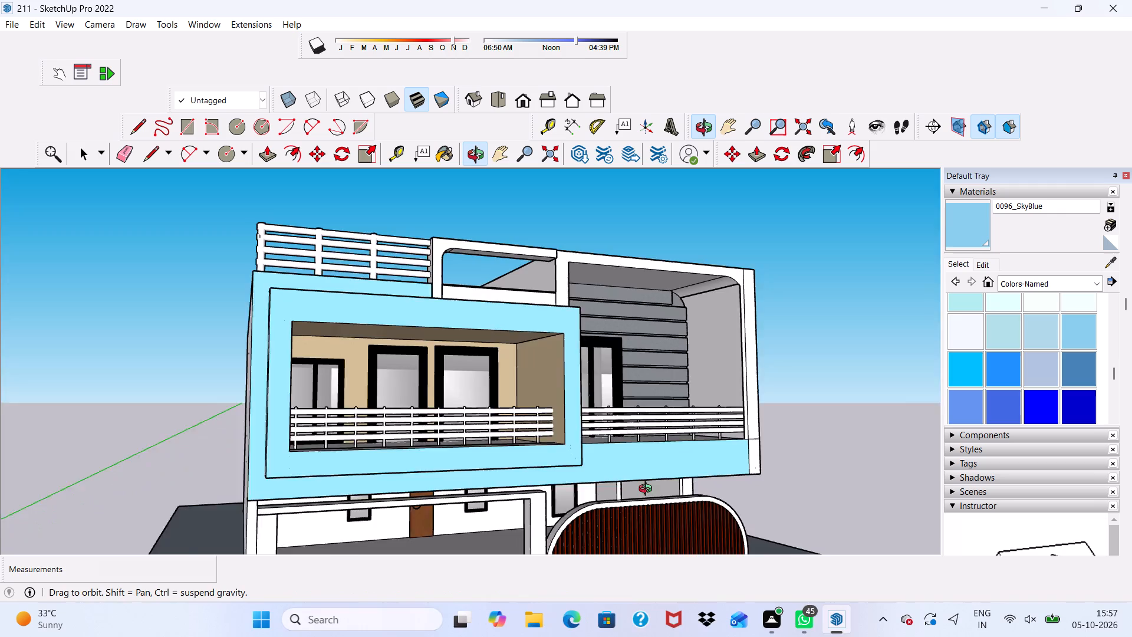
middle_click_drag(648, 490, 384, 544)
scroll(427, 367, "up", 5)
left_click(370, 293)
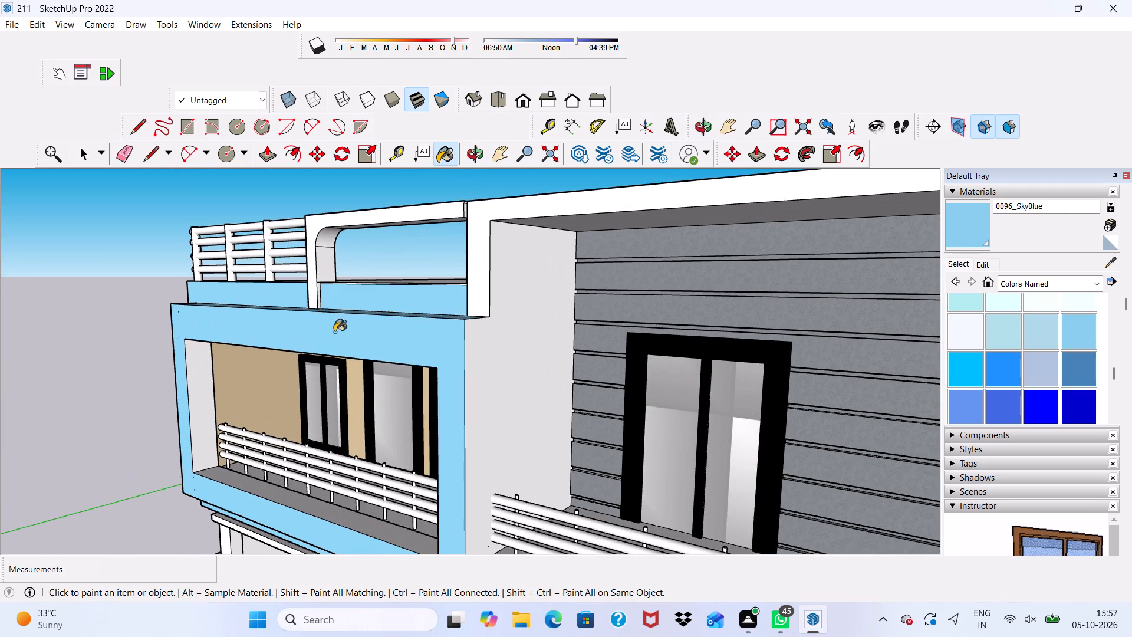
Paint the inner side and inner bottom faces of the balcony's box frame opening with 0096_SkyBlue.
scroll(143, 389, "up", 3)
left_click(223, 406)
middle_click_drag(215, 410, 414, 269)
scroll(444, 244, "up", 1)
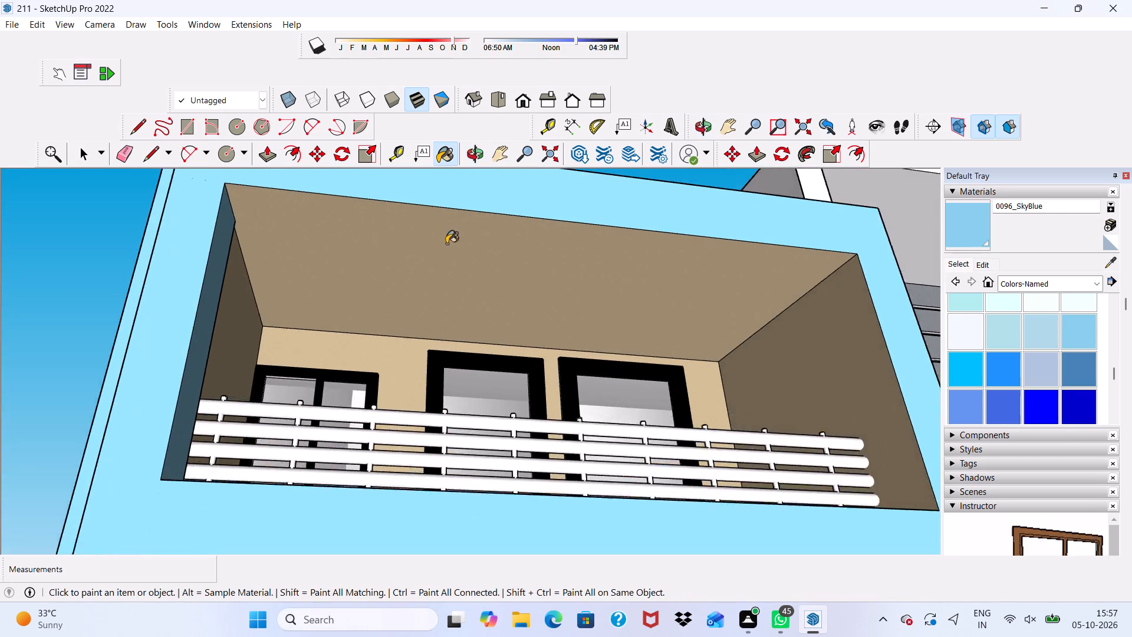
scroll(446, 244, "up", 1)
scroll(545, 312, "down", 3)
middle_click_drag(562, 356, 447, 489)
scroll(324, 534, "up", 2)
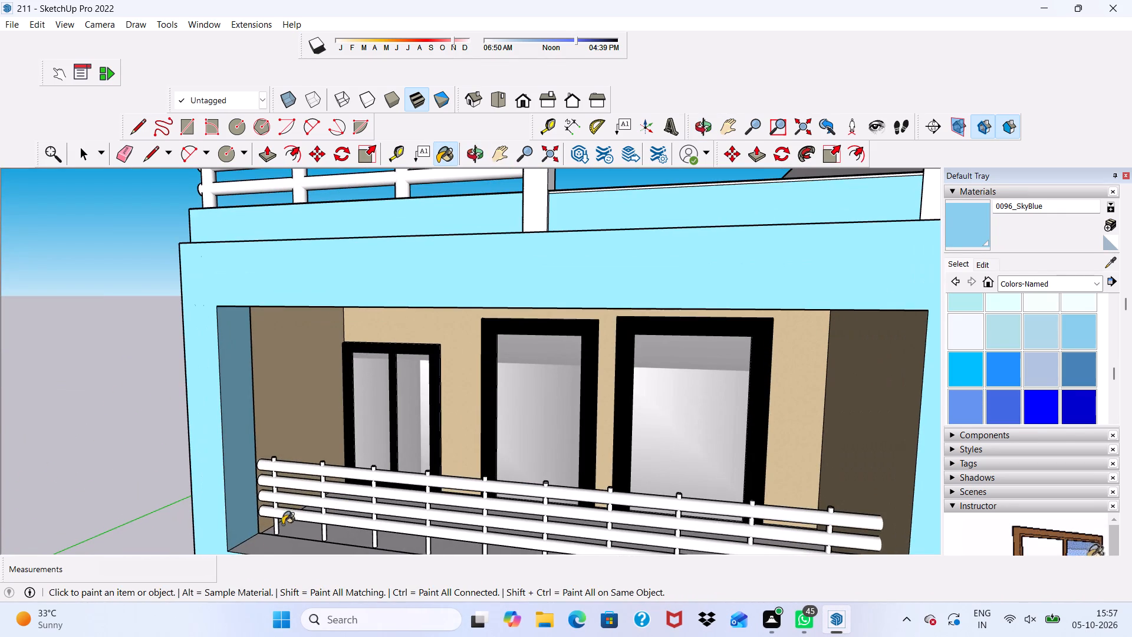
left_click(261, 552)
Paint the front of the large frame around the grey plank wall, including its outer pillar and lower corner piece, with 0096_SkyBlue.
scroll(264, 510, "down", 8)
scroll(534, 446, "down", 3)
scroll(572, 372, "up", 1)
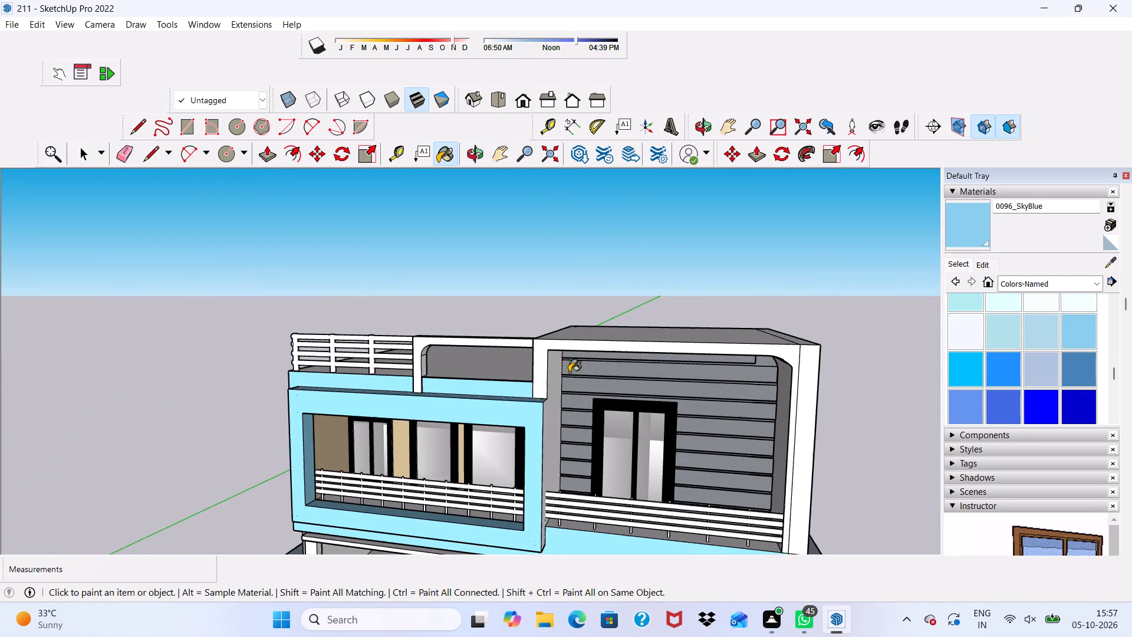
scroll(569, 372, "up", 1)
left_click_drag(541, 370, 534, 372)
scroll(538, 356, "up", 1)
scroll(761, 339, "up", 1)
scroll(781, 347, "down", 1)
scroll(902, 390, "up", 1)
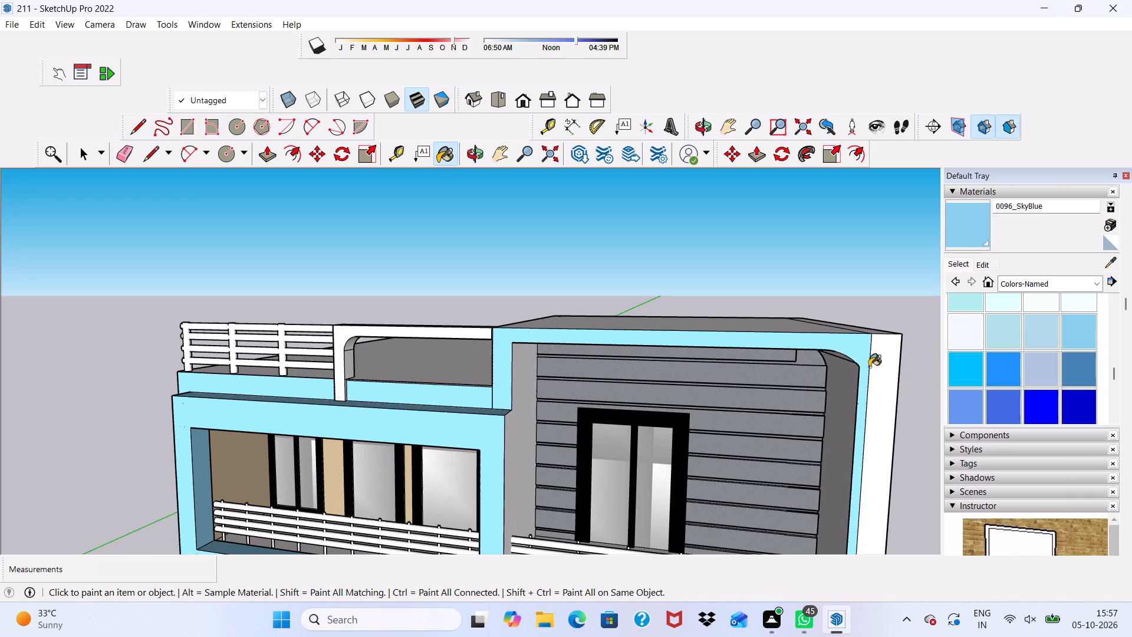
left_click(876, 363)
scroll(881, 396, "up", 2)
scroll(864, 389, "down", 2)
scroll(862, 388, "up", 1)
scroll(861, 386, "down", 3)
scroll(818, 353, "up", 1)
scroll(811, 373, "down", 3)
scroll(805, 422, "up", 1)
scroll(809, 426, "down", 5)
middle_click_drag(828, 403, 847, 375)
scroll(857, 572, "up", 3)
scroll(855, 517, "up", 5)
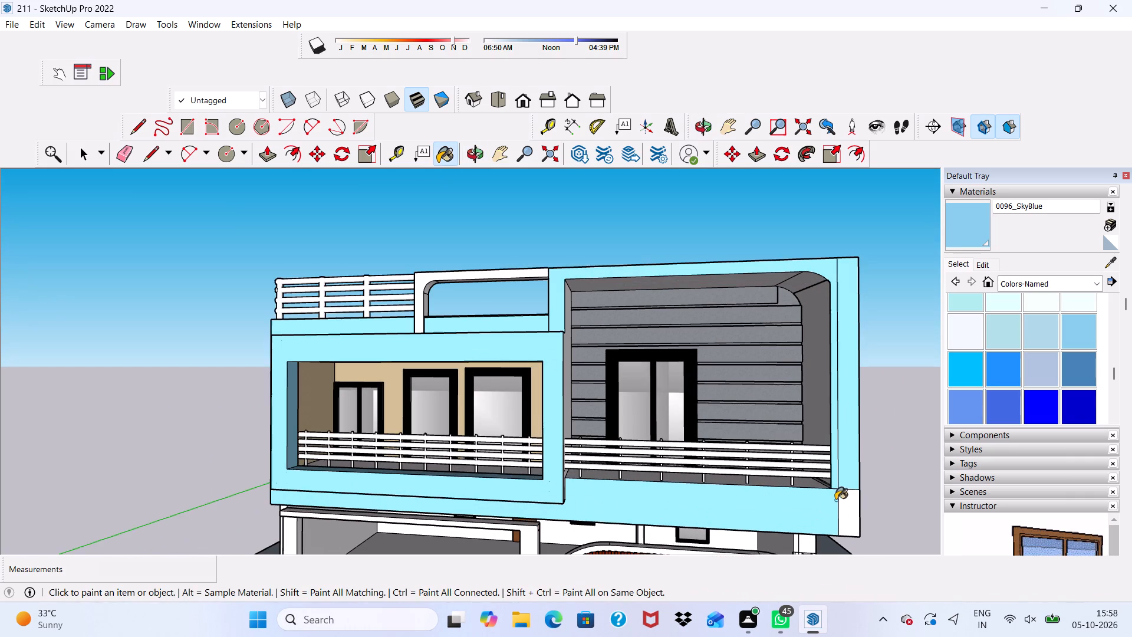
left_click(841, 507)
Paint the small rooftop frame's front face, inner top face, rounded corner and inner upright face with 0096_SkyBlue.
scroll(767, 446, "down", 3)
scroll(704, 426, "down", 9)
middle_click_drag(576, 453, 751, 464)
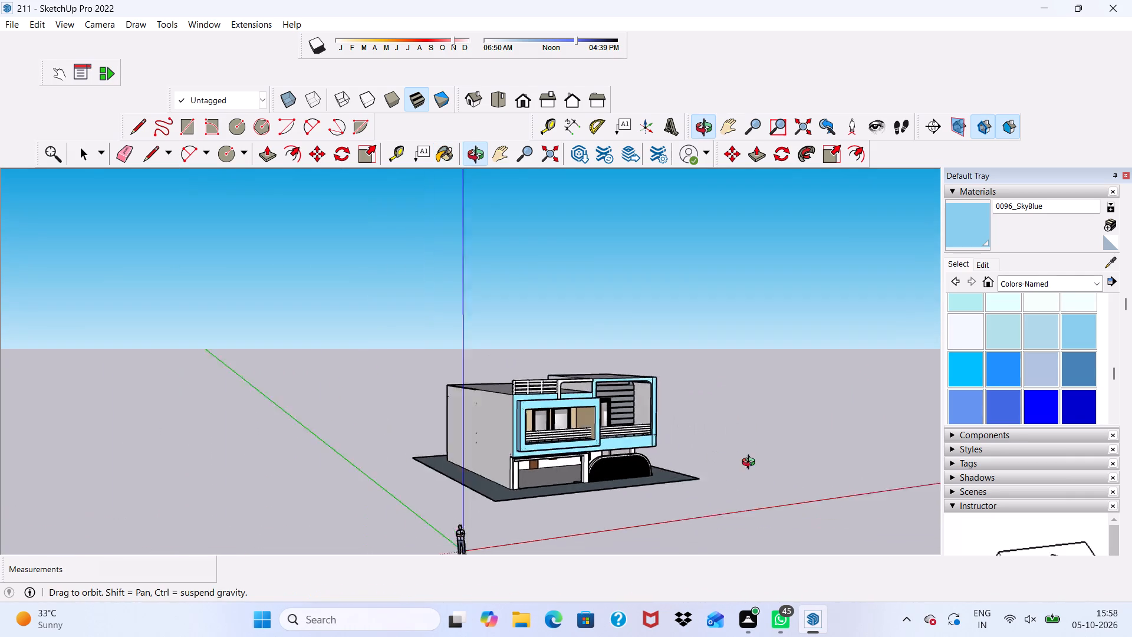
middle_click_drag(751, 464, 633, 419)
scroll(620, 377, "up", 11)
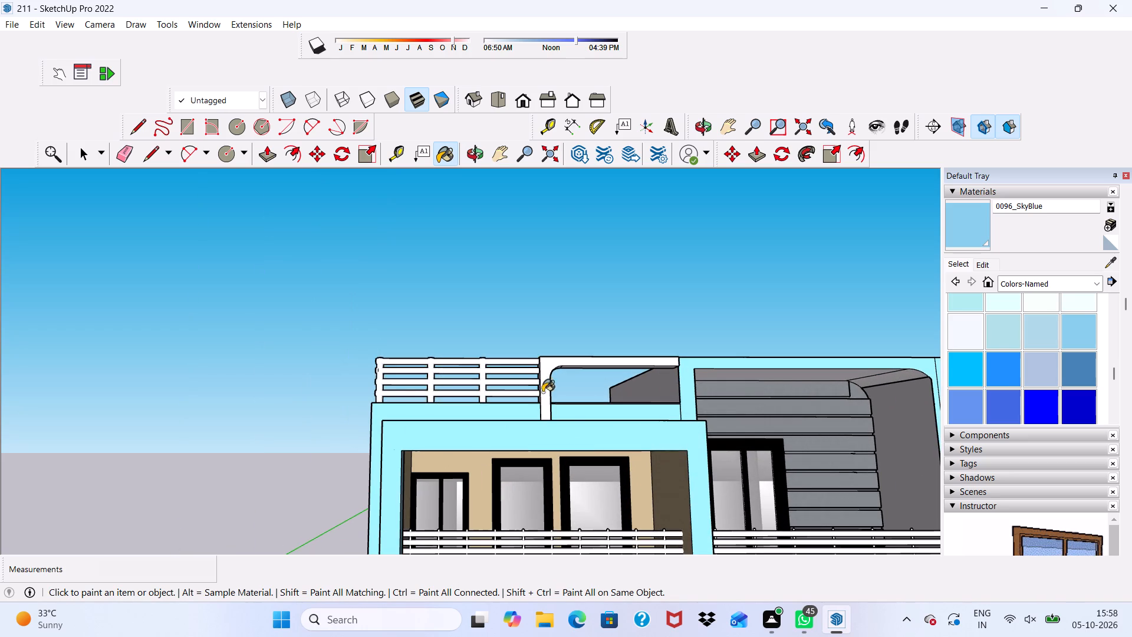
left_click(542, 392)
scroll(560, 366, "up", 3)
middle_click_drag(570, 386, 495, 338)
middle_click_drag(504, 331, 521, 321)
scroll(528, 317, "up", 7)
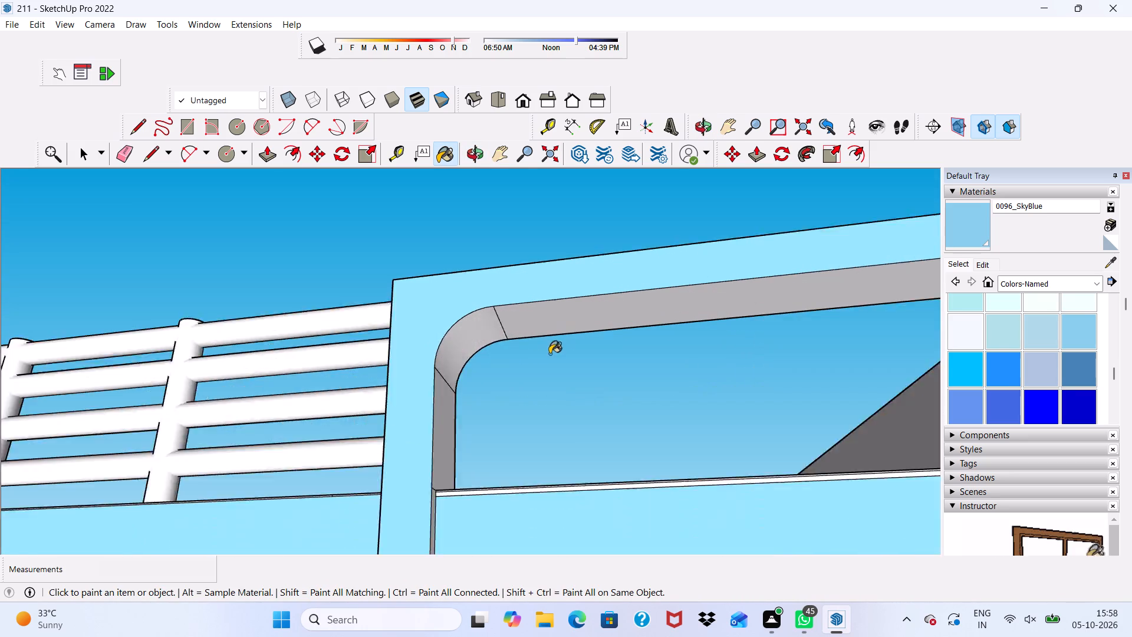
left_click_drag(555, 280, 545, 282)
left_click(409, 297)
left_click(327, 505)
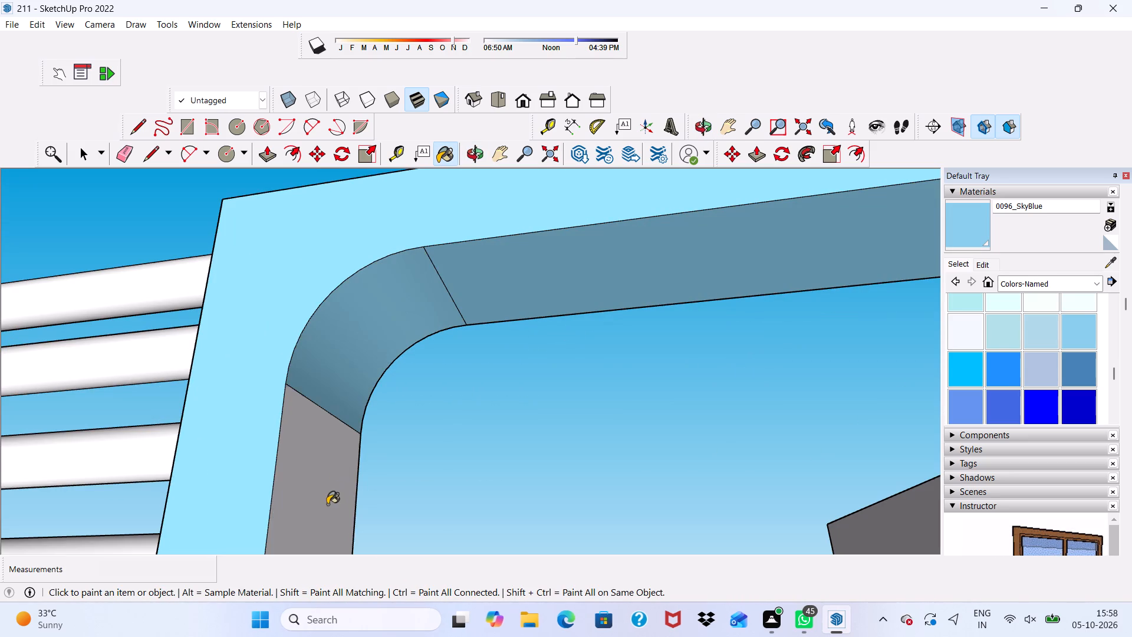
Paint the narrow top edges of the parapet below the rooftop frame's opening with 0096_SkyBlue.
scroll(325, 443, "down", 10)
scroll(386, 366, "up", 1)
scroll(387, 369, "down", 1)
middle_click_drag(423, 369, 515, 472)
scroll(497, 510, "up", 2)
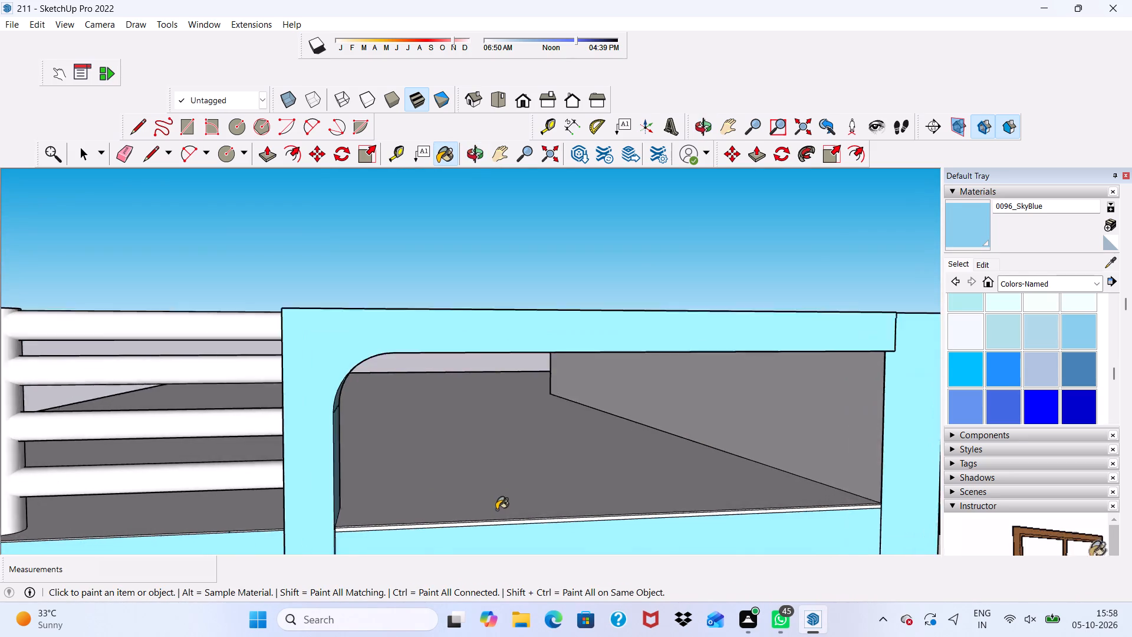
scroll(496, 510, "up", 1)
left_click(468, 530)
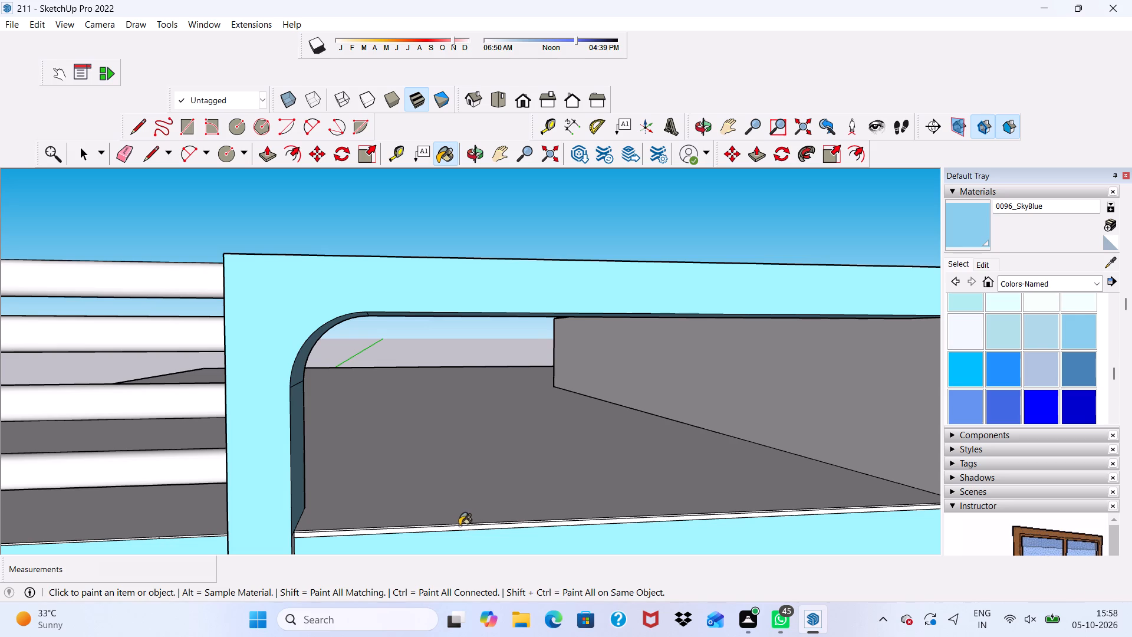
left_click(457, 531)
Review the sky-blue frames across the whole house front from several angles.
scroll(467, 493, "down", 14)
middle_click_drag(532, 468, 450, 399)
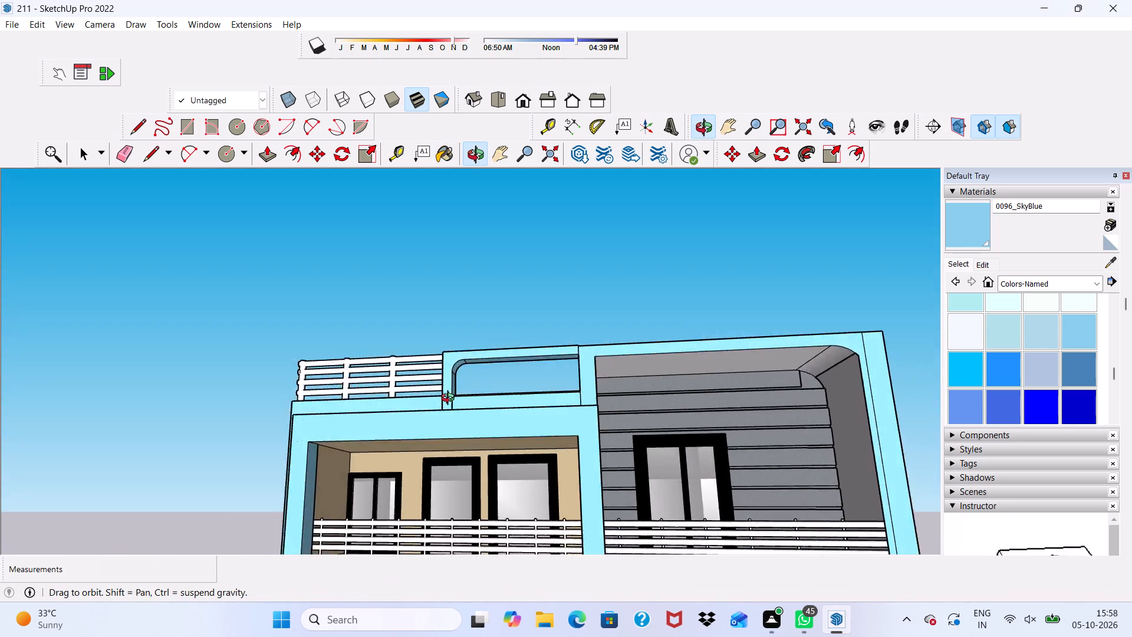
middle_click_drag(450, 399, 554, 369)
scroll(572, 343, "down", 5)
scroll(659, 343, "up", 2)
scroll(659, 359, "down", 1)
middle_click_drag(651, 391, 556, 450)
middle_click(556, 450)
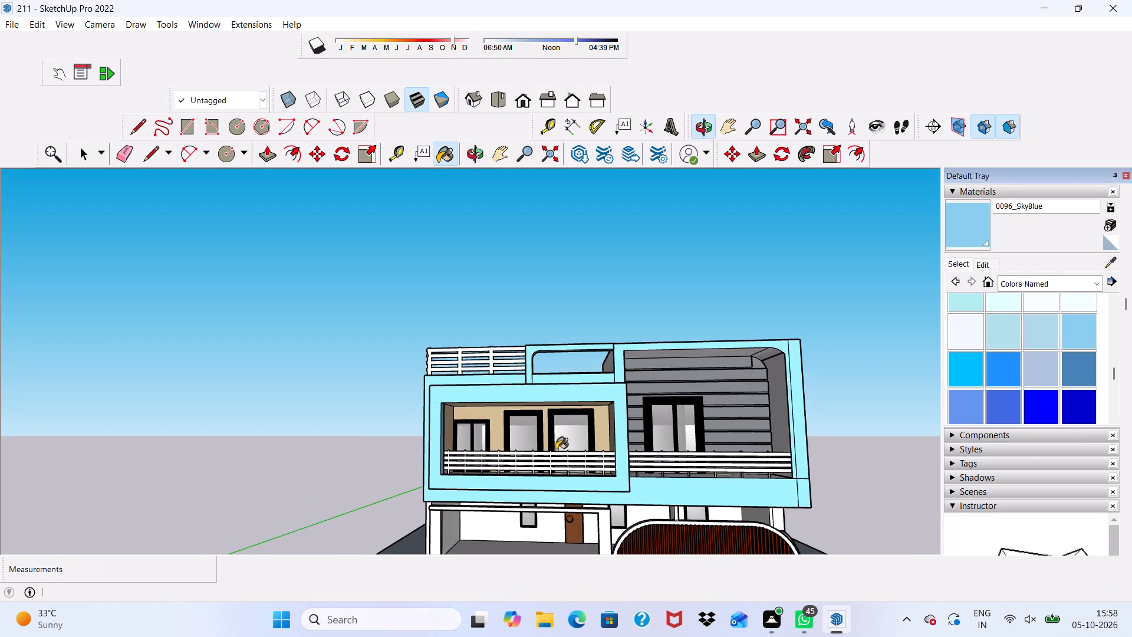
scroll(716, 372, "up", 2)
middle_click_drag(590, 420, 617, 427)
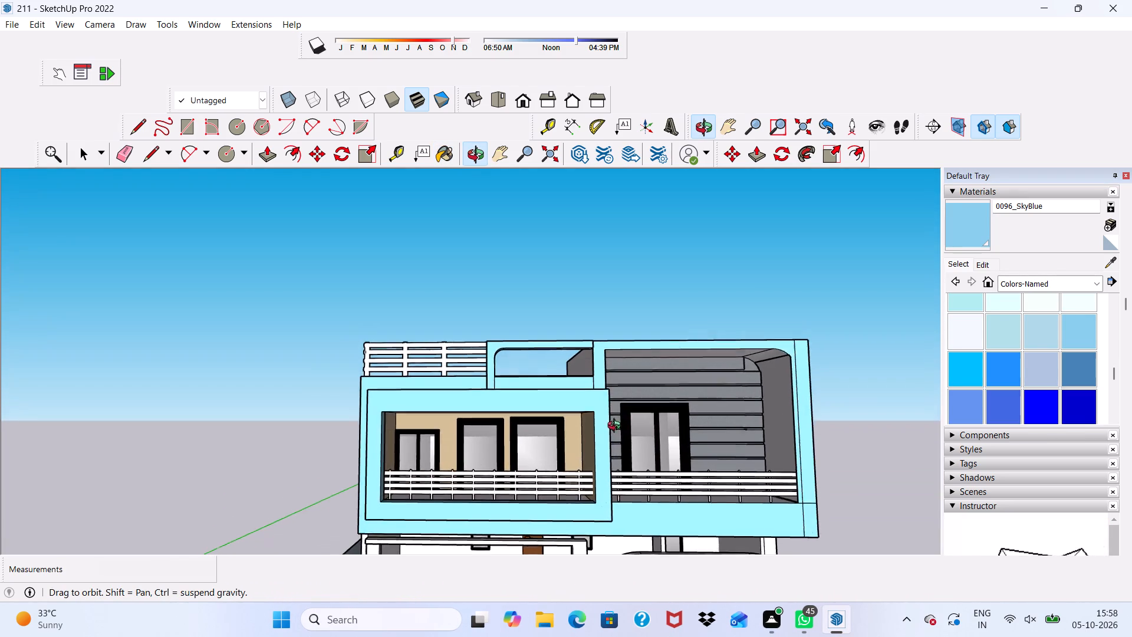
middle_click_drag(617, 427, 615, 429)
middle_click(614, 430)
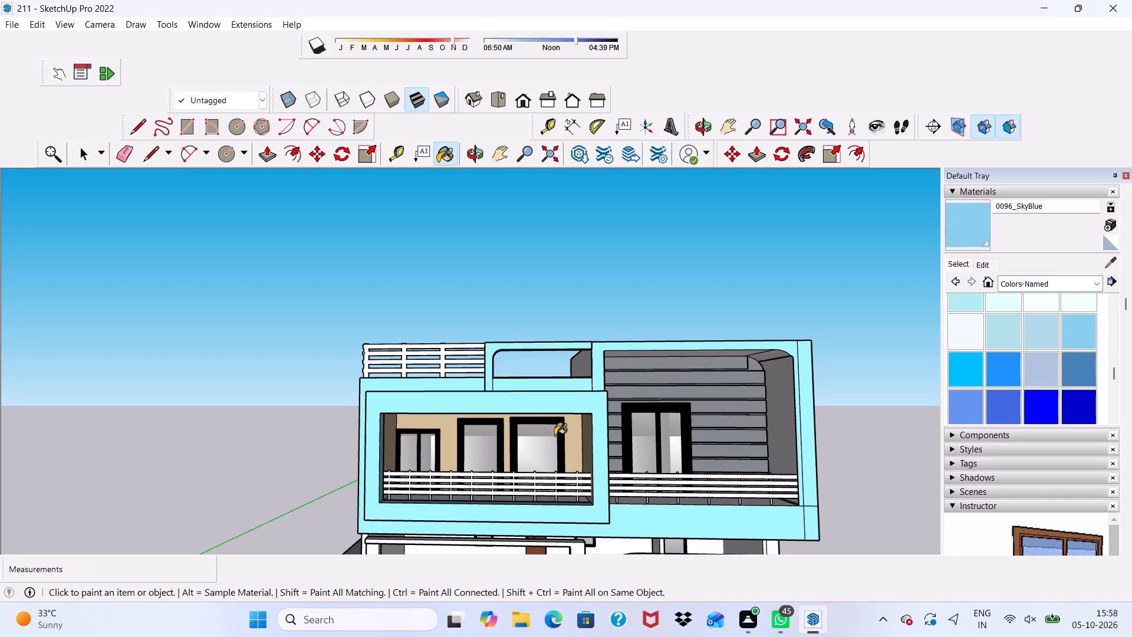
Paint the ceiling, rounded corner and both side walls of the recess around the grey plank wall with 0057_DarkKhaki.
scroll(1048, 339, "up", 2)
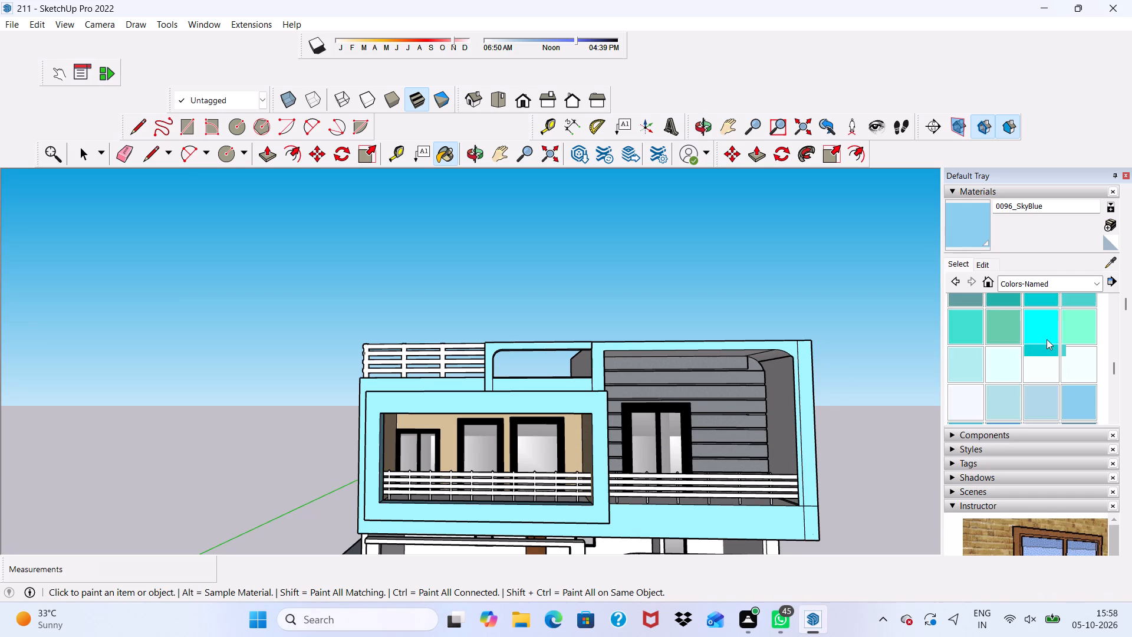
scroll(1047, 339, "up", 4)
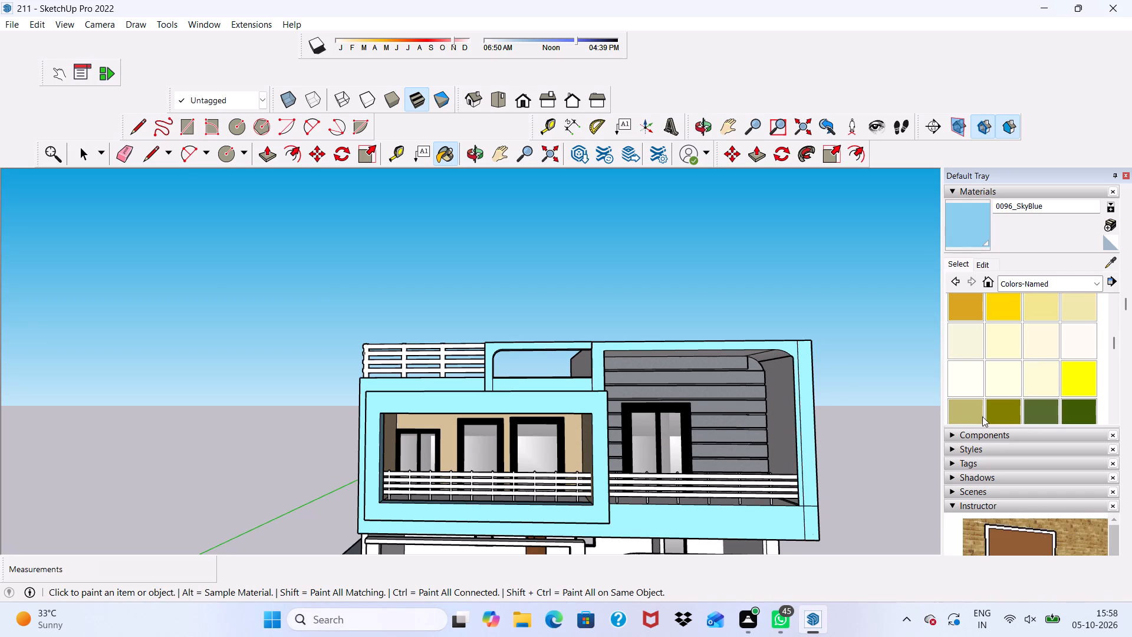
left_click(968, 409)
scroll(756, 425, "up", 10)
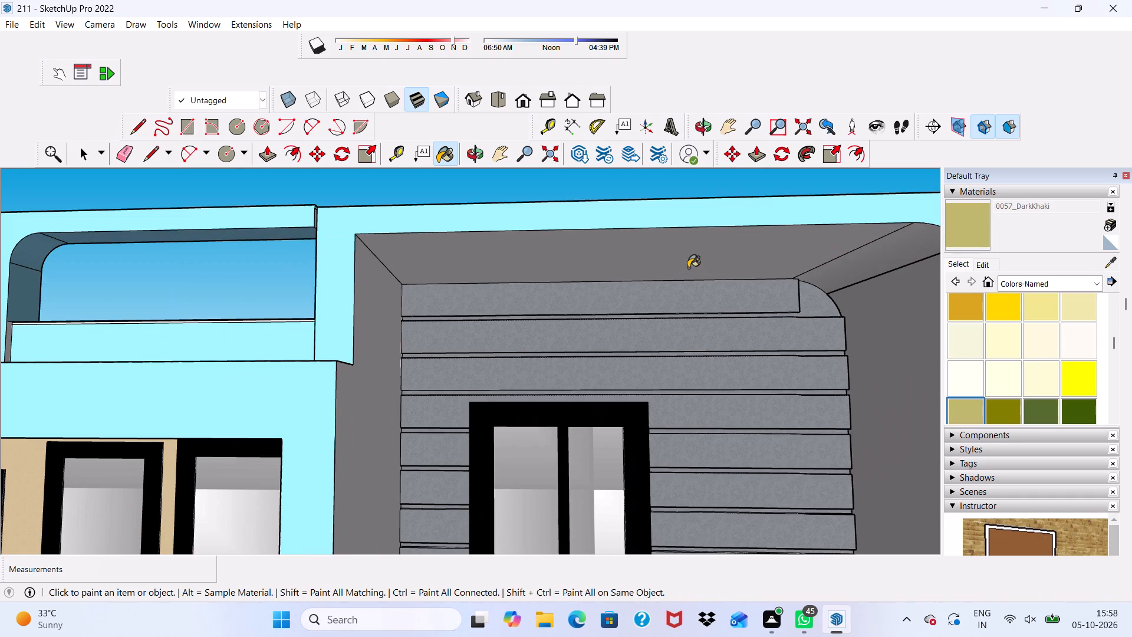
left_click(683, 265)
left_click(878, 257)
left_click(896, 359)
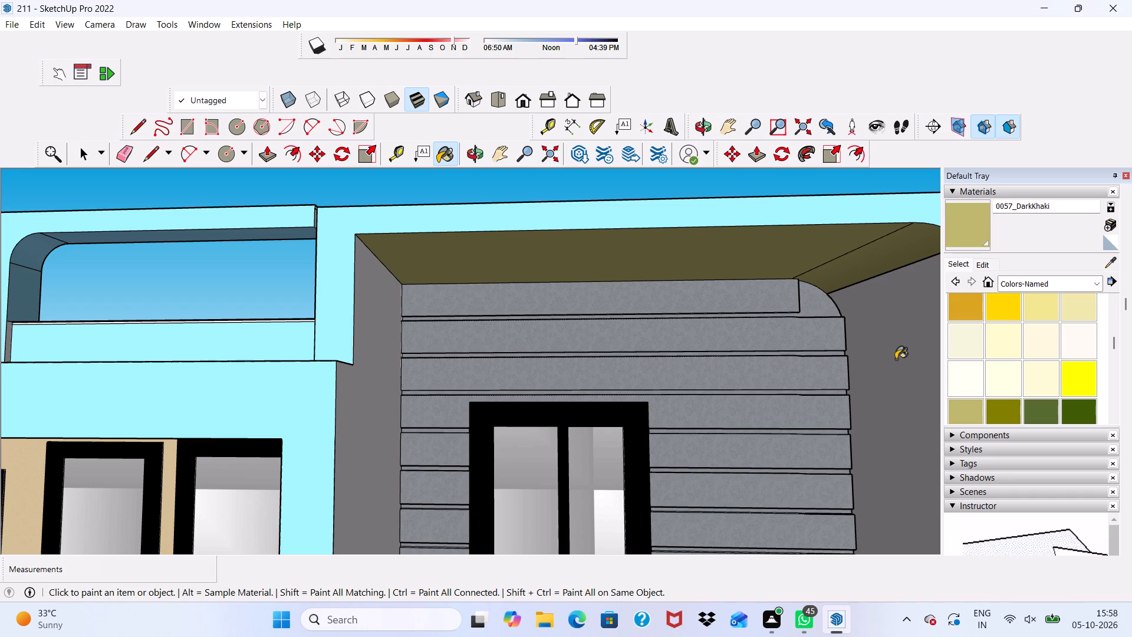
scroll(862, 350, "down", 4)
scroll(697, 377, "down", 8)
middle_click_drag(581, 346, 333, 350)
scroll(455, 379, "up", 3)
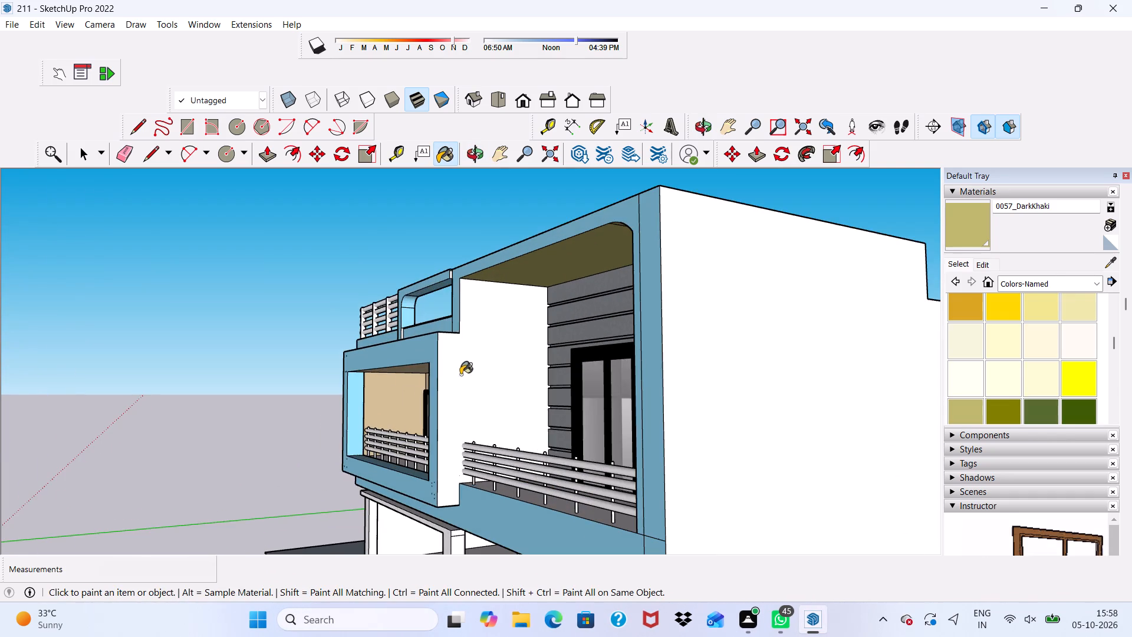
left_click(463, 372)
Examine the dark khaki recess together with the blue frames from the front, from below and from both sides.
middle_click_drag(459, 371, 726, 390)
scroll(466, 380, "down", 1)
middle_click_drag(475, 402, 492, 398)
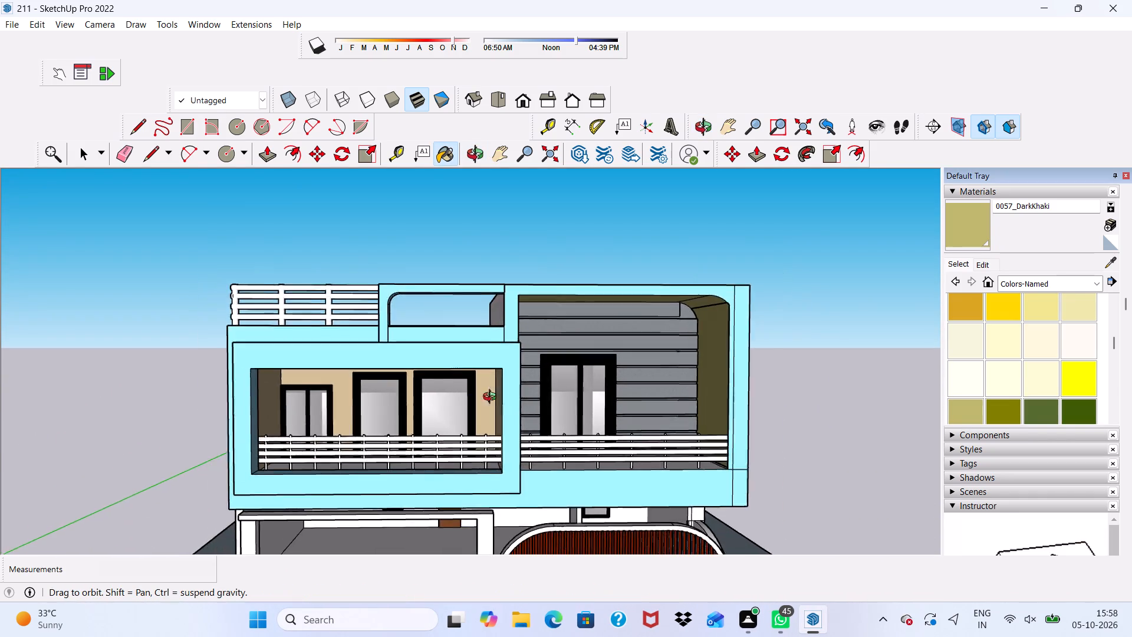
middle_click_drag(492, 398, 534, 325)
scroll(489, 364, "up", 1)
scroll(488, 370, "down", 1)
middle_click_drag(495, 370, 368, 472)
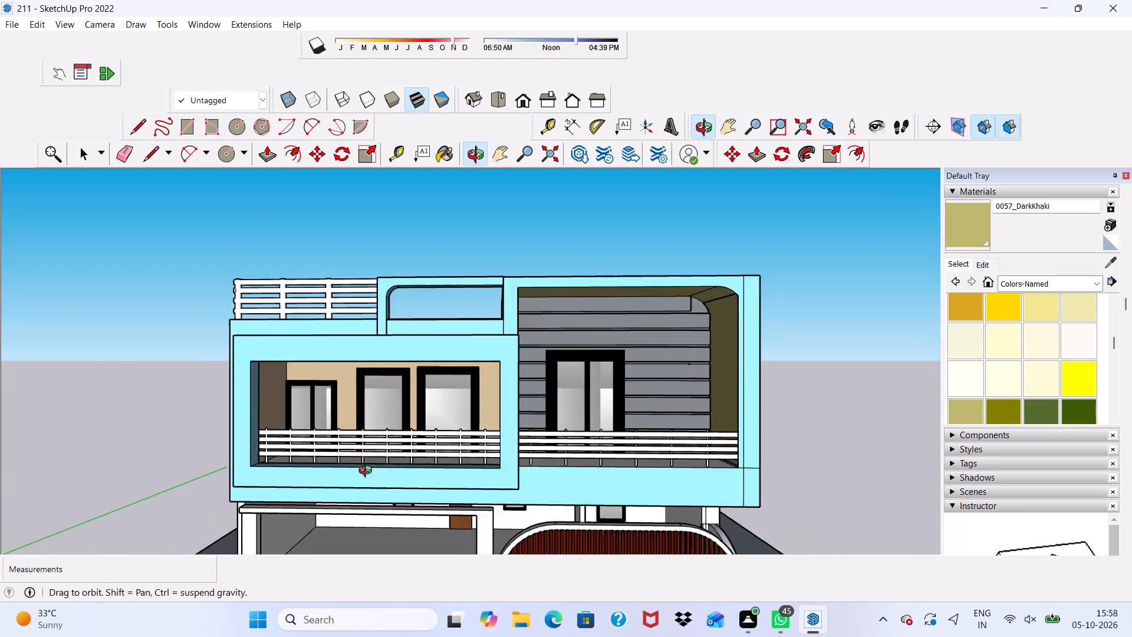
middle_click_drag(368, 472, 308, 501)
middle_click(308, 501)
scroll(421, 435, "down", 3)
scroll(345, 490, "down", 3)
middle_click_drag(425, 494, 591, 393)
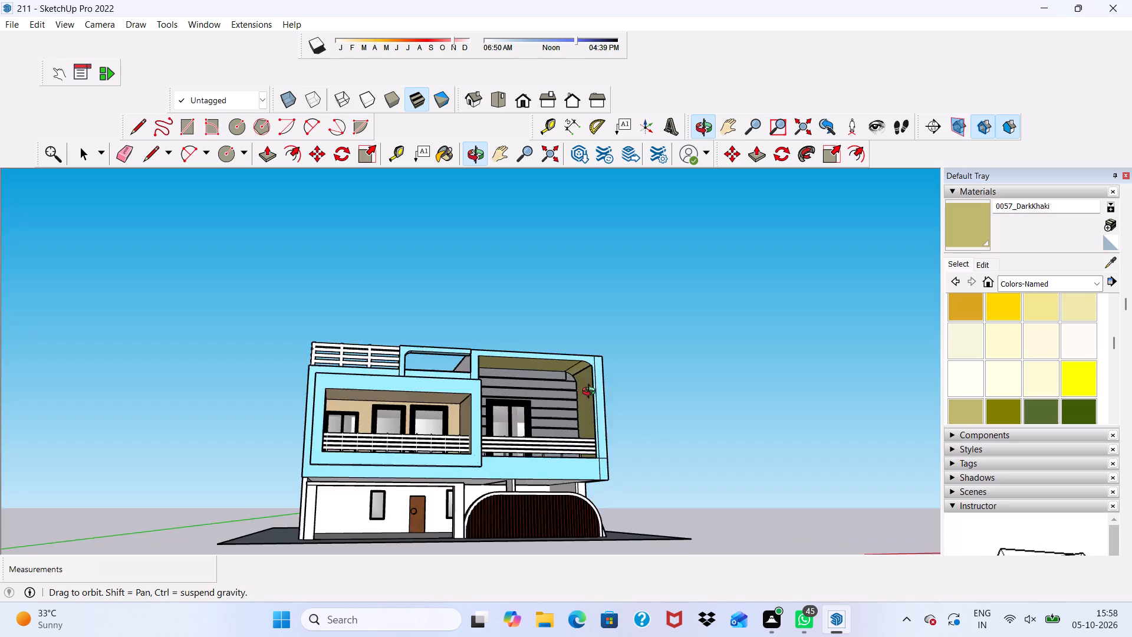
middle_click_drag(591, 393, 445, 452)
middle_click(445, 452)
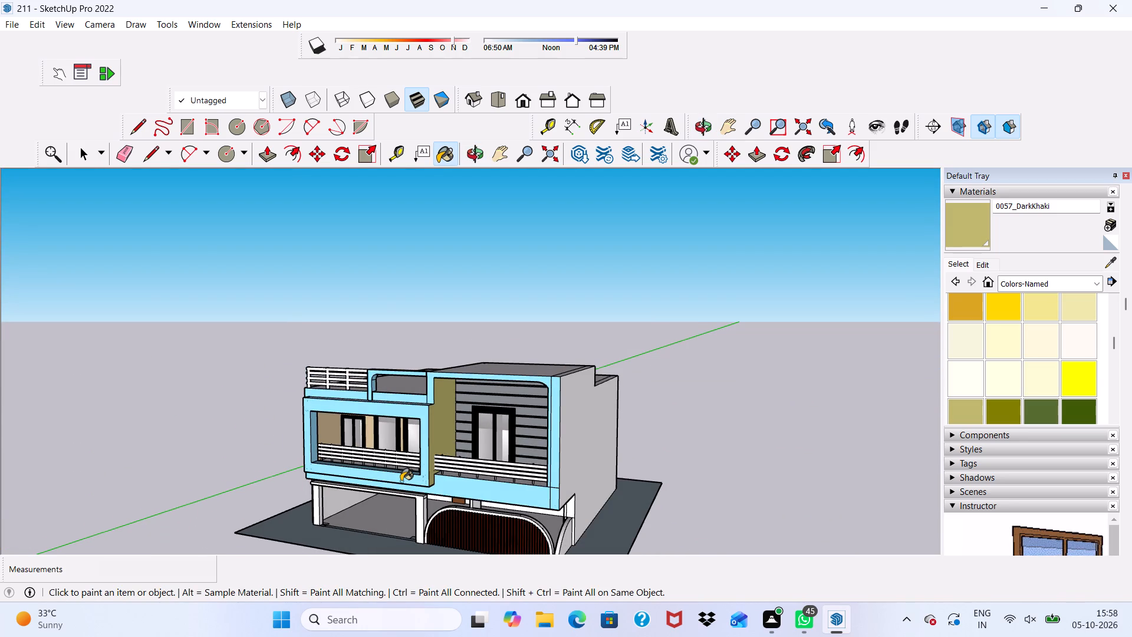
scroll(401, 481, "up", 3)
scroll(384, 458, "down", 5)
middle_click_drag(388, 436, 600, 426)
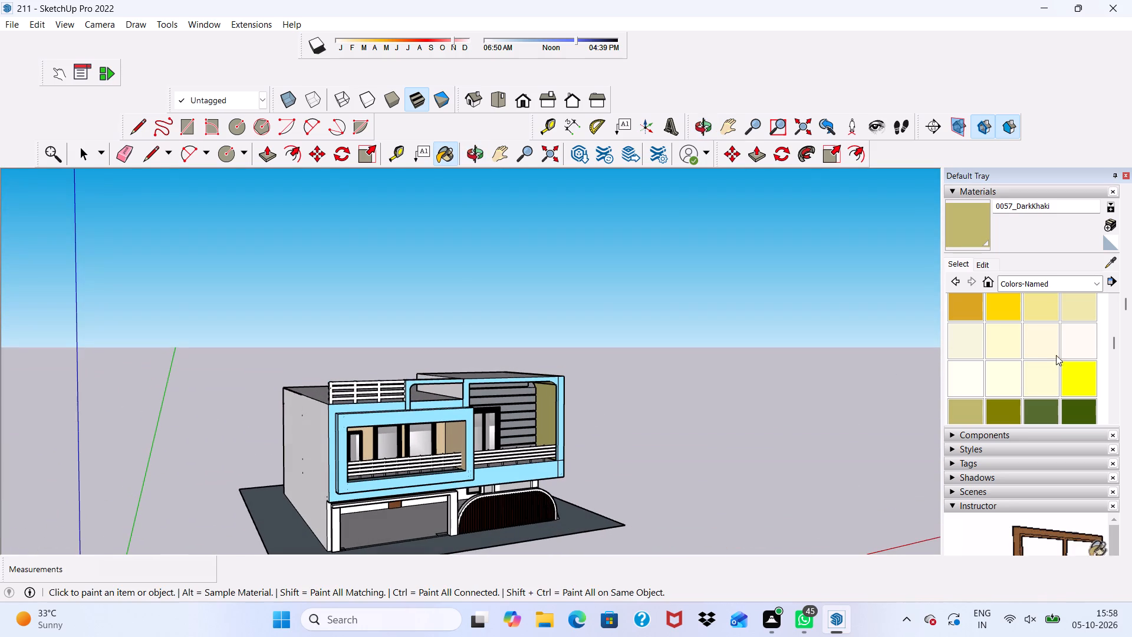
Browse the Colors-Named swatches and the list of material collections for another finish.
scroll(1034, 352, "up", 1)
scroll(1002, 352, "down", 4)
scroll(1001, 350, "up", 2)
scroll(1001, 348, "down", 2)
scroll(1001, 348, "up", 1)
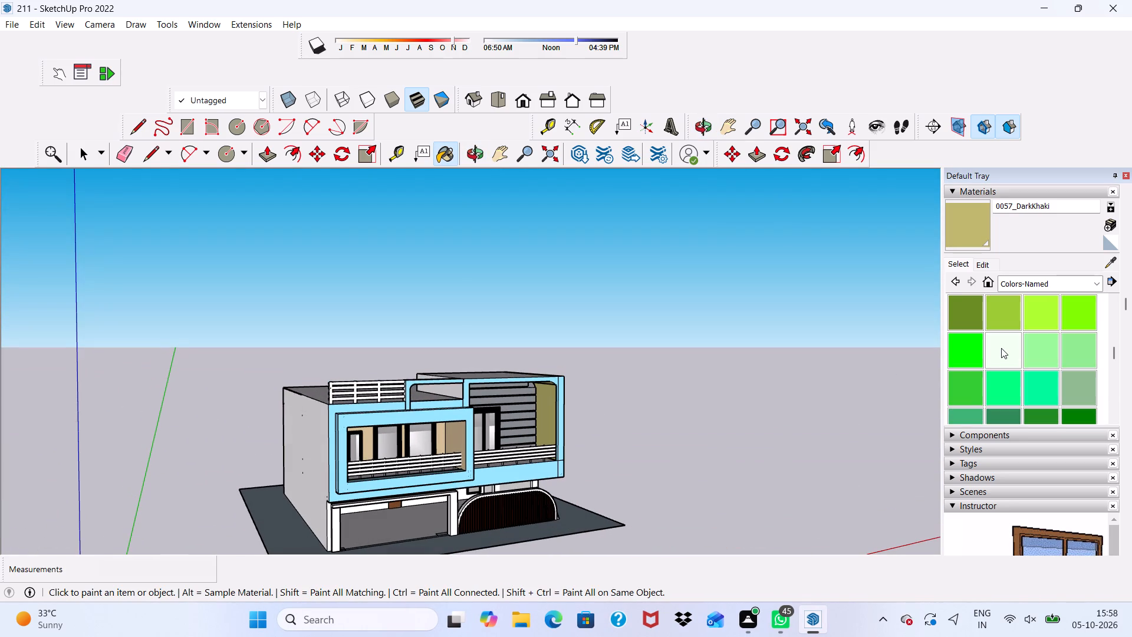
left_click(1098, 283)
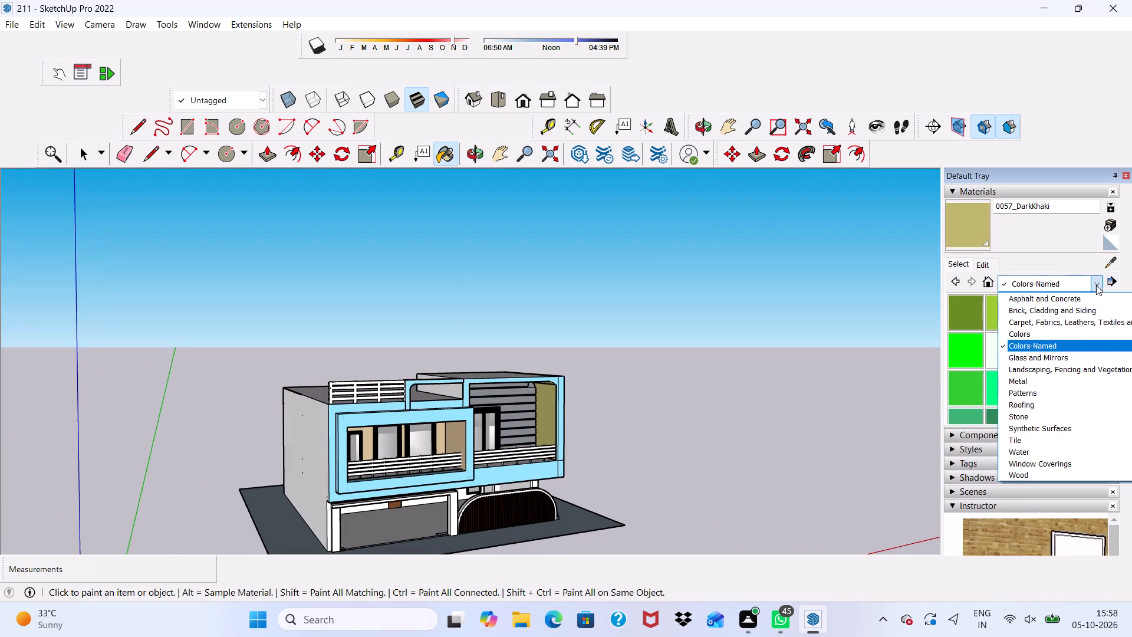
scroll(971, 365, "down", 2)
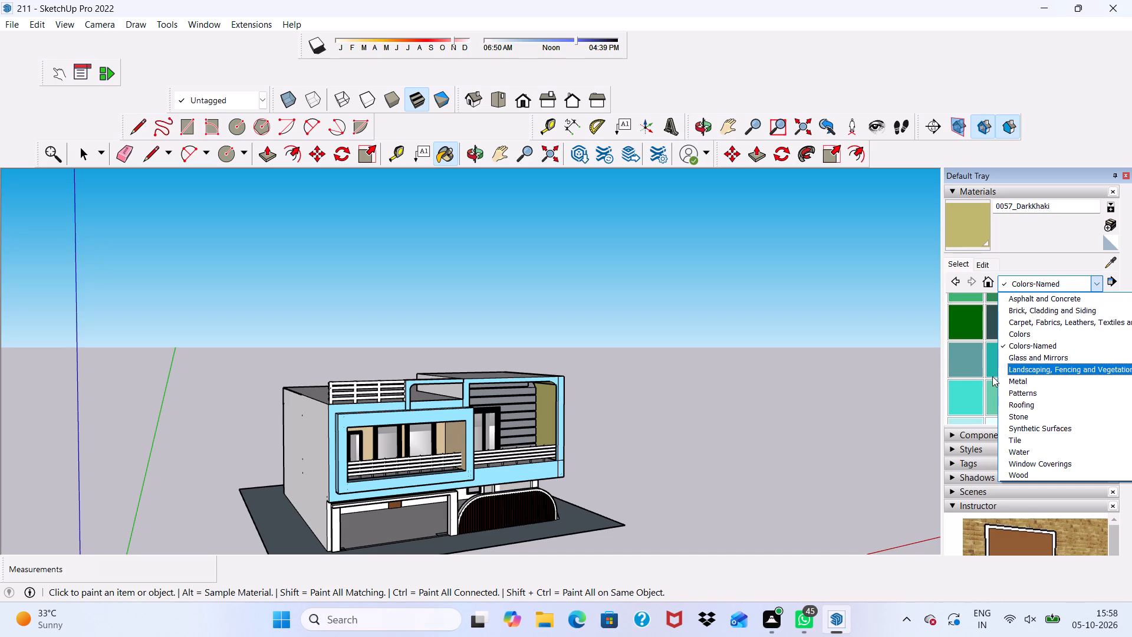
scroll(992, 376, "down", 1)
scroll(749, 303, "down", 3)
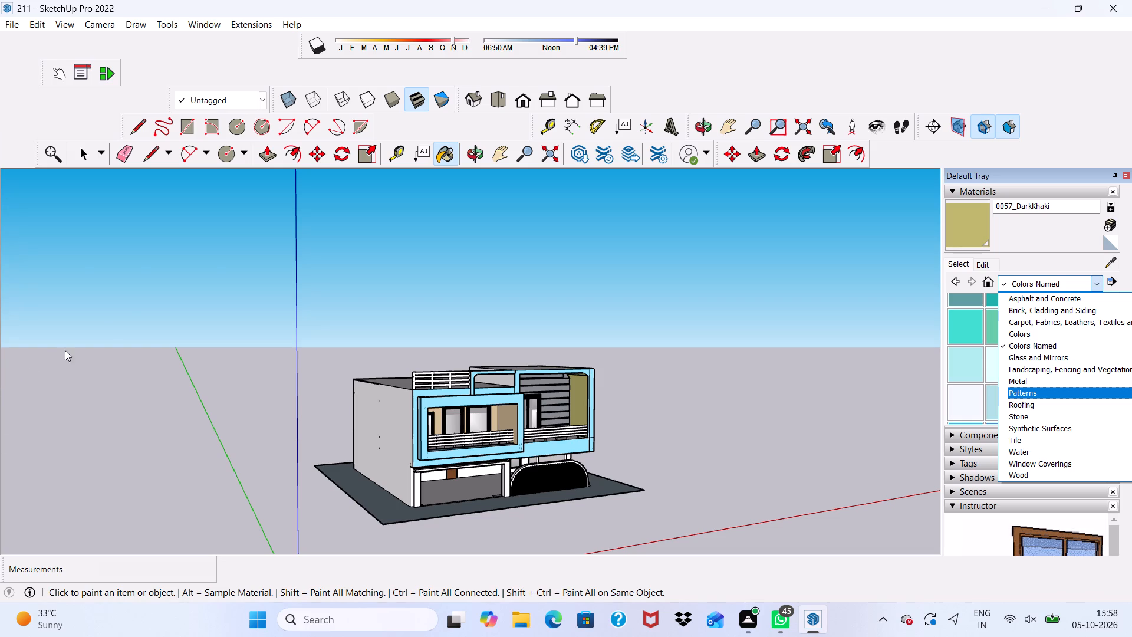
Examine the coloured house front, its balconies and the recess from several distances and angles.
middle_click_drag(450, 353, 367, 306)
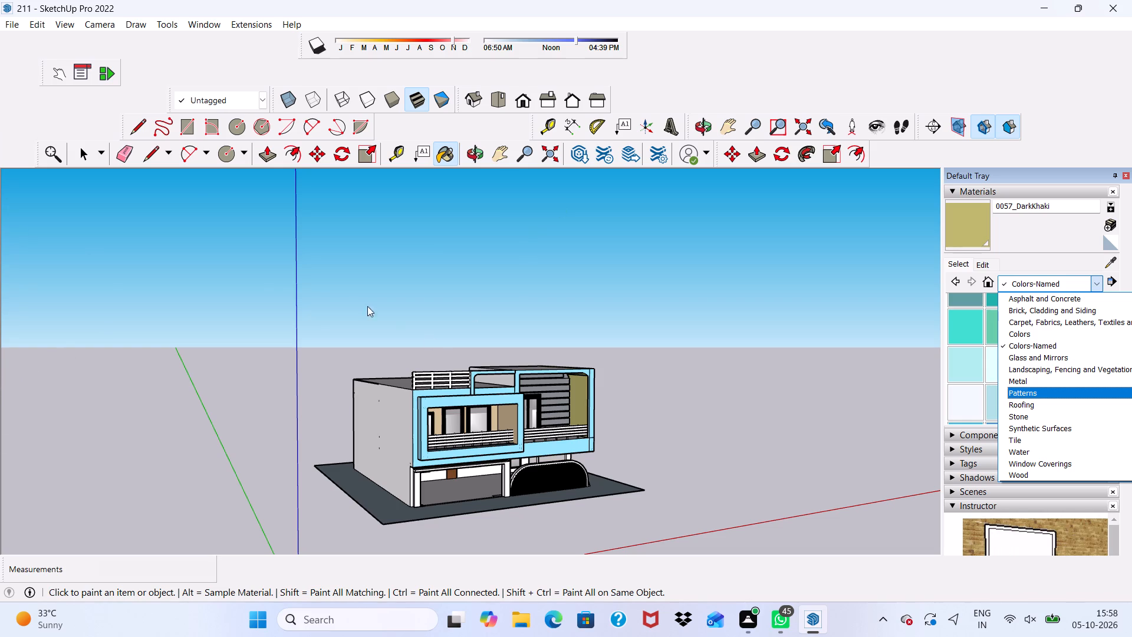
middle_click_drag(367, 306, 292, 328)
scroll(419, 419, "up", 3)
middle_click_drag(439, 442, 342, 391)
scroll(450, 372, "down", 3)
scroll(471, 372, "up", 1)
scroll(436, 242, "down", 1)
middle_click_drag(514, 380, 391, 373)
scroll(391, 373, "down", 2)
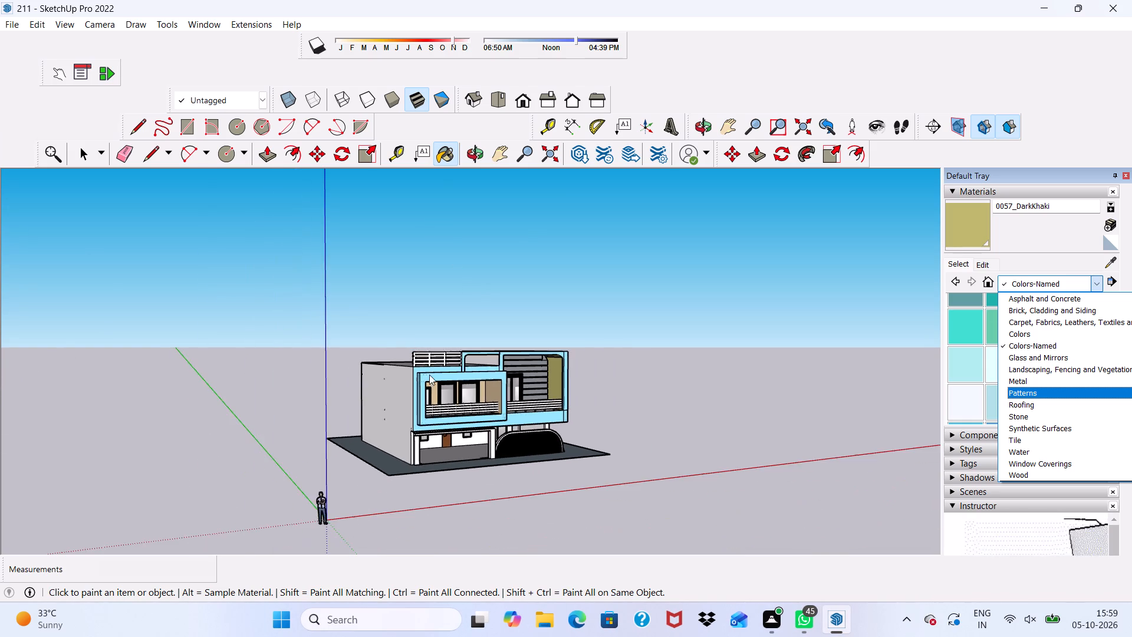
scroll(478, 362, "down", 5)
middle_click_drag(499, 421, 484, 386)
scroll(496, 405, "up", 18)
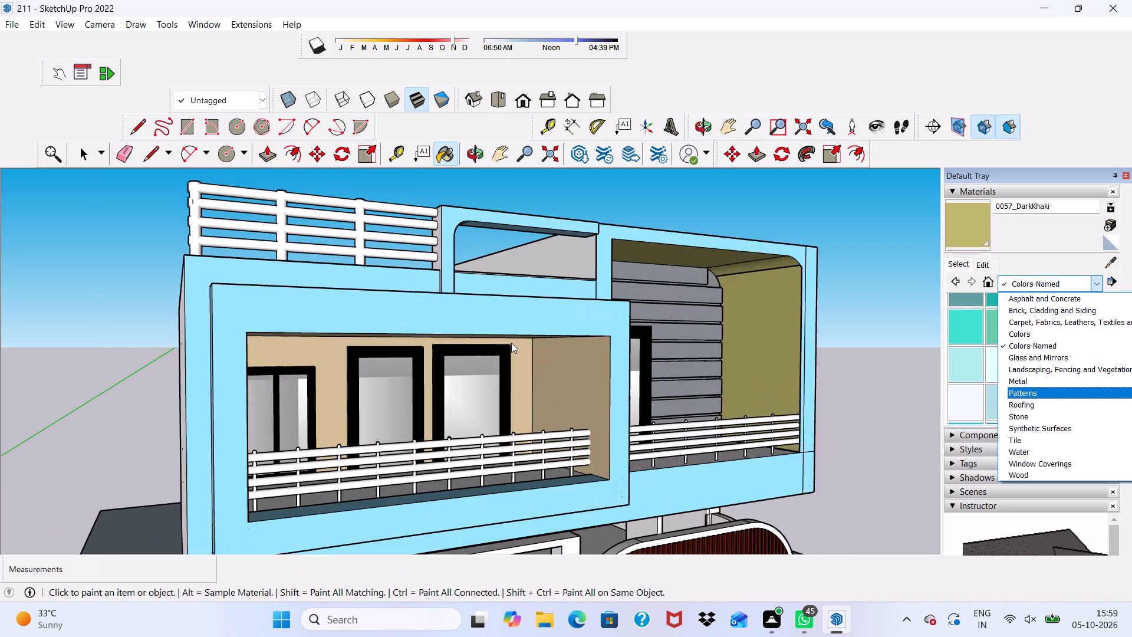
scroll(523, 374, "up", 1)
scroll(539, 354, "down", 1)
scroll(539, 354, "up", 1)
scroll(539, 354, "down", 3)
middle_click_drag(545, 363, 354, 368)
right_click(553, 371)
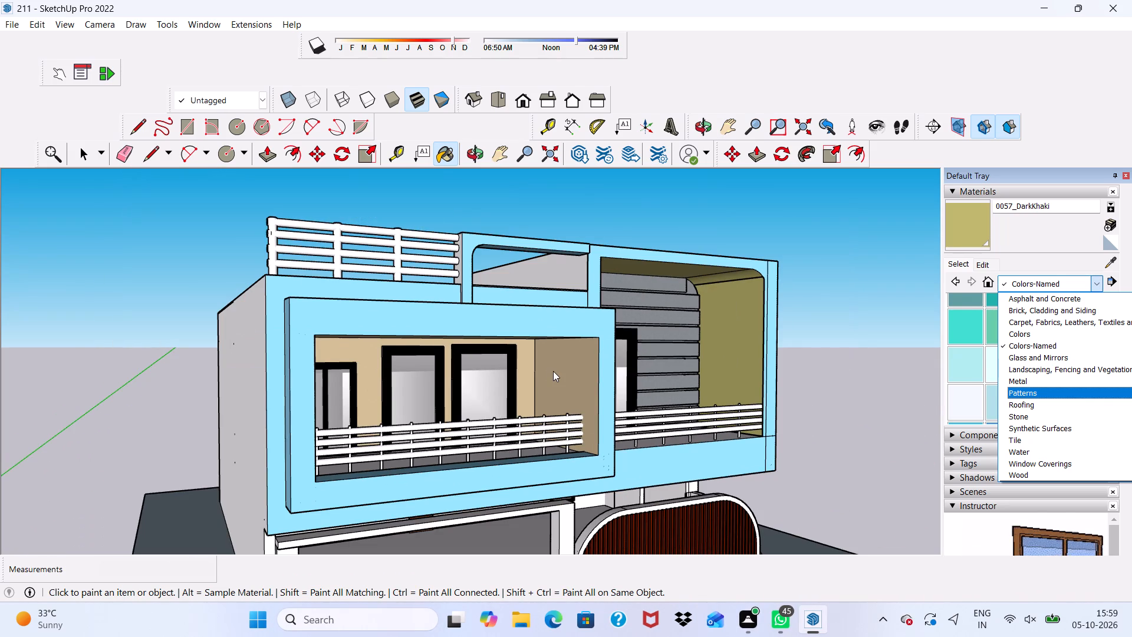
scroll(554, 356, "up", 1)
scroll(545, 360, "down", 1)
scroll(537, 365, "up", 1)
scroll(531, 370, "down", 3)
scroll(503, 488, "down", 3)
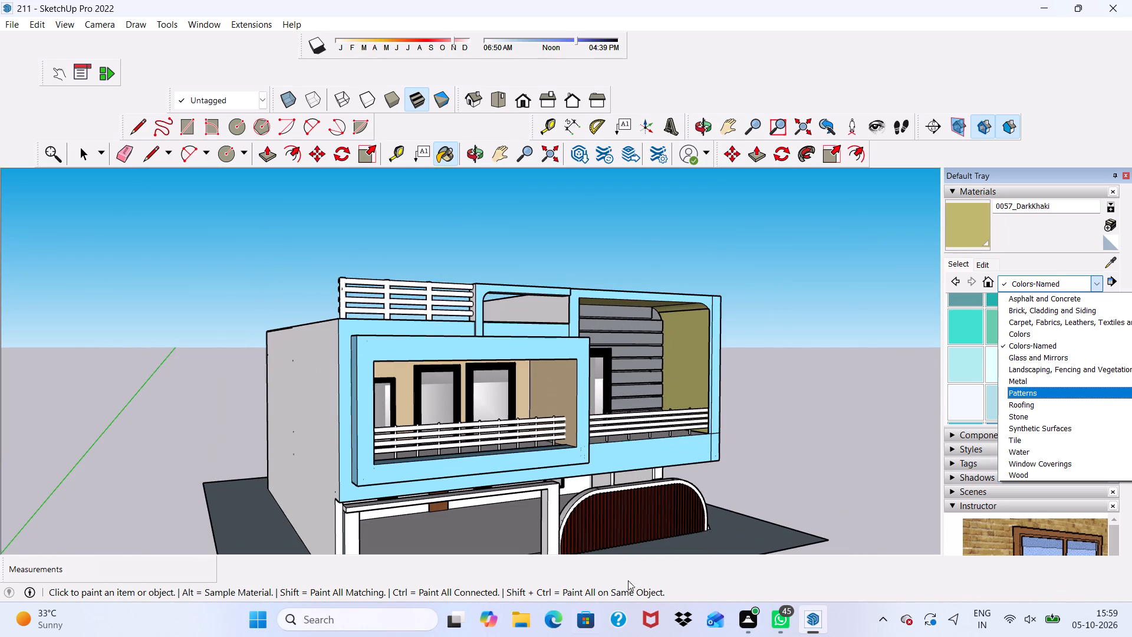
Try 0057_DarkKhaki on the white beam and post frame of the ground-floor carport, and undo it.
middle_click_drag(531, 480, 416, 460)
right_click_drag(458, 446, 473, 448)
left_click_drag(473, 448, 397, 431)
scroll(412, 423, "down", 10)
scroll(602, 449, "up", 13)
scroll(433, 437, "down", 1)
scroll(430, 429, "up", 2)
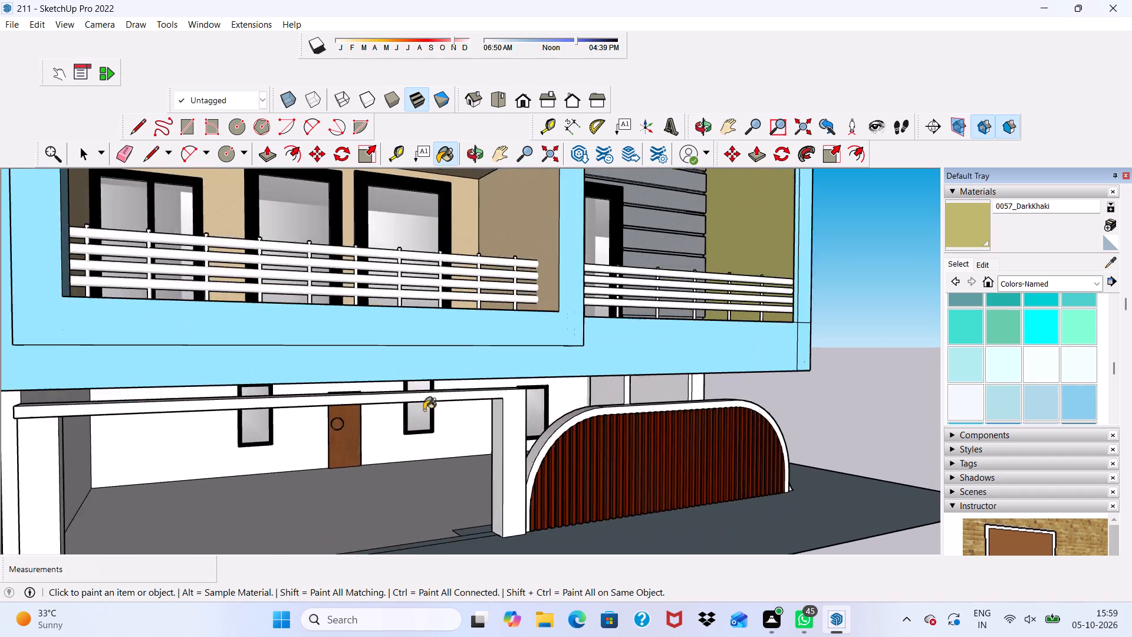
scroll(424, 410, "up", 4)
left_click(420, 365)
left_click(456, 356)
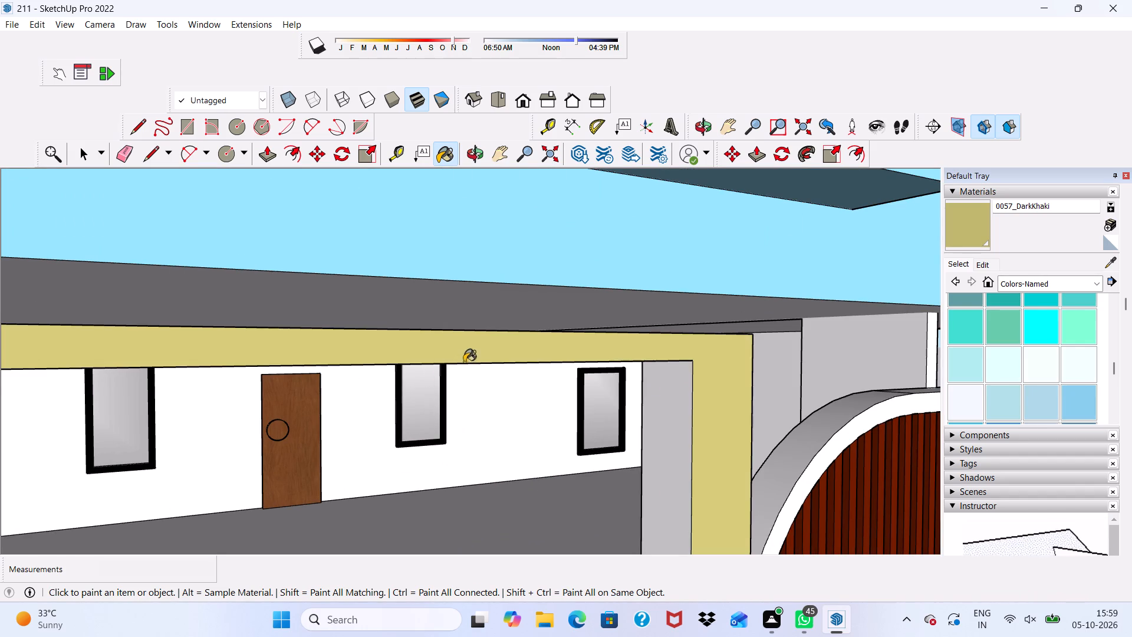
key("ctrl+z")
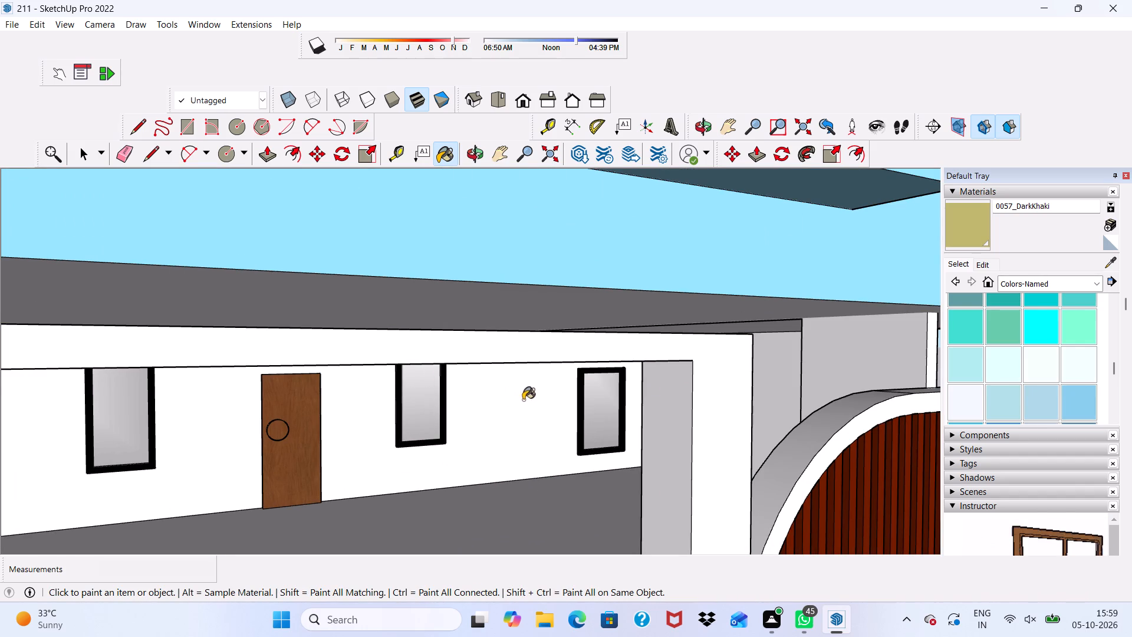
Paint the projecting balcony frame and the band beneath it with Terrazzo Light Blue from the Synthetic Surfaces collection.
left_click(1099, 280)
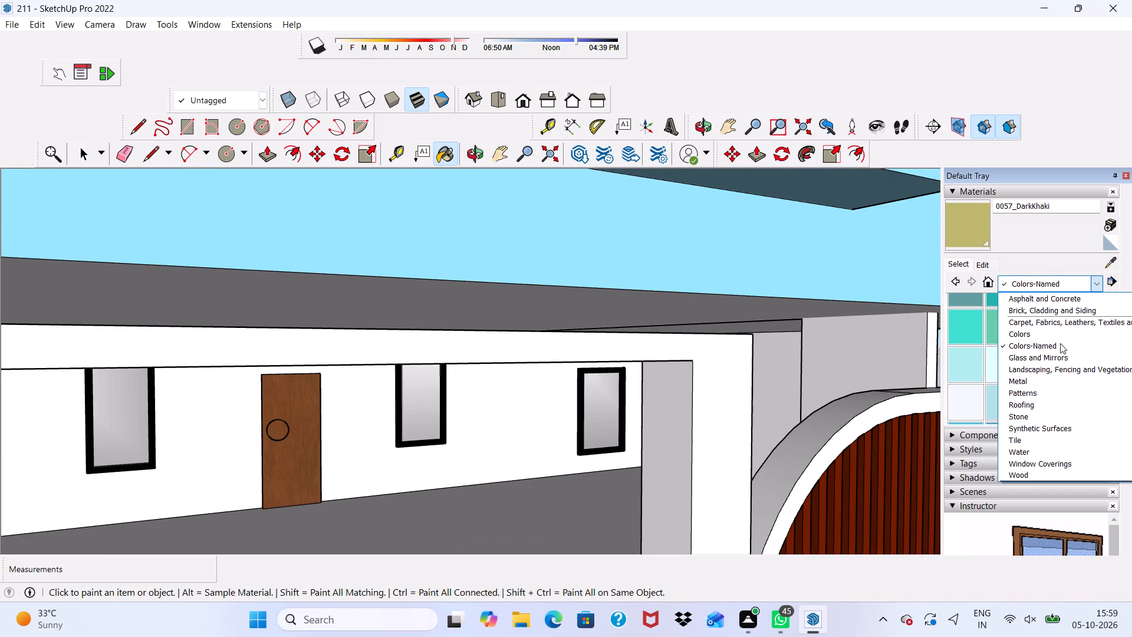
left_click(1038, 429)
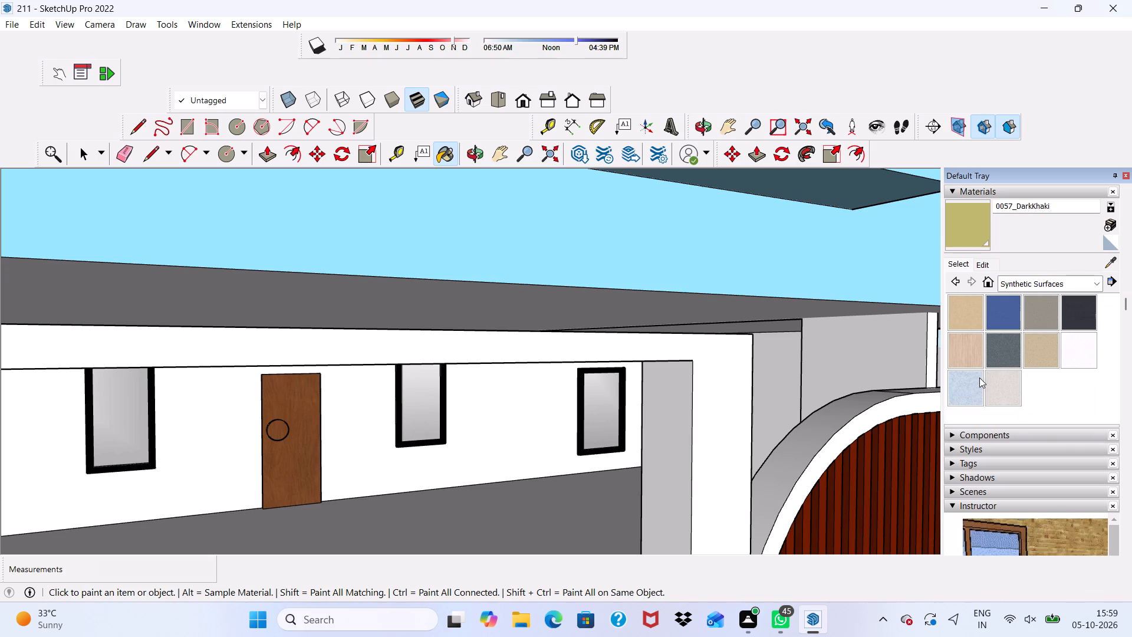
left_click(979, 376)
scroll(808, 395, "down", 4)
left_click(603, 233)
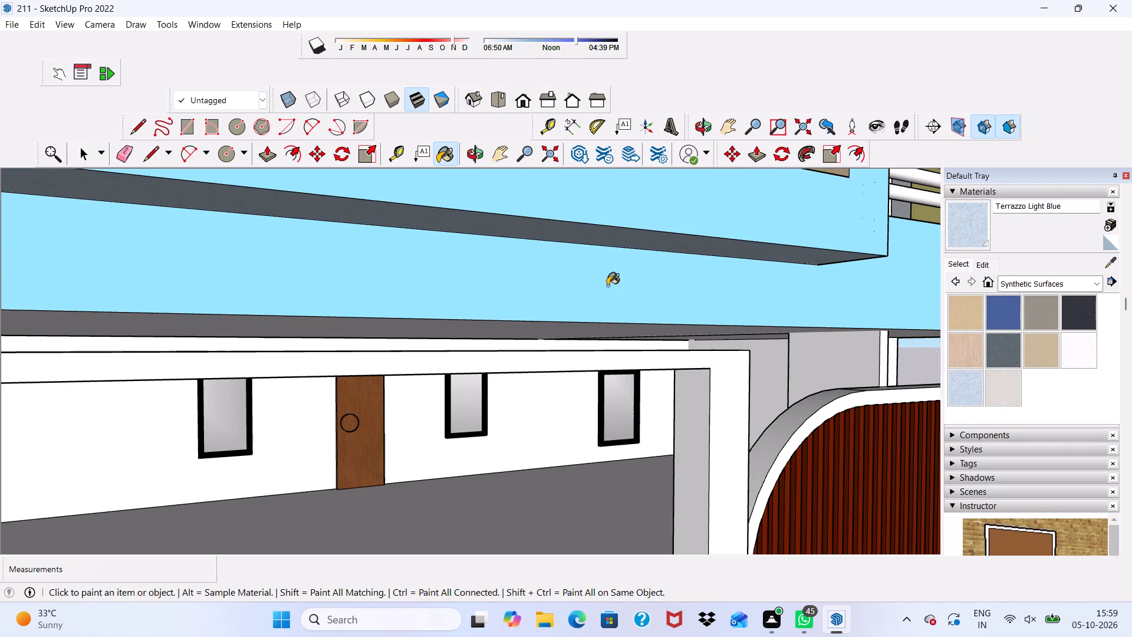
left_click(607, 291)
left_click_drag(646, 219, 654, 224)
scroll(654, 249, "down", 5)
scroll(634, 240, "up", 1)
scroll(623, 268, "down", 3)
scroll(627, 293, "up", 1)
scroll(630, 297, "down", 3)
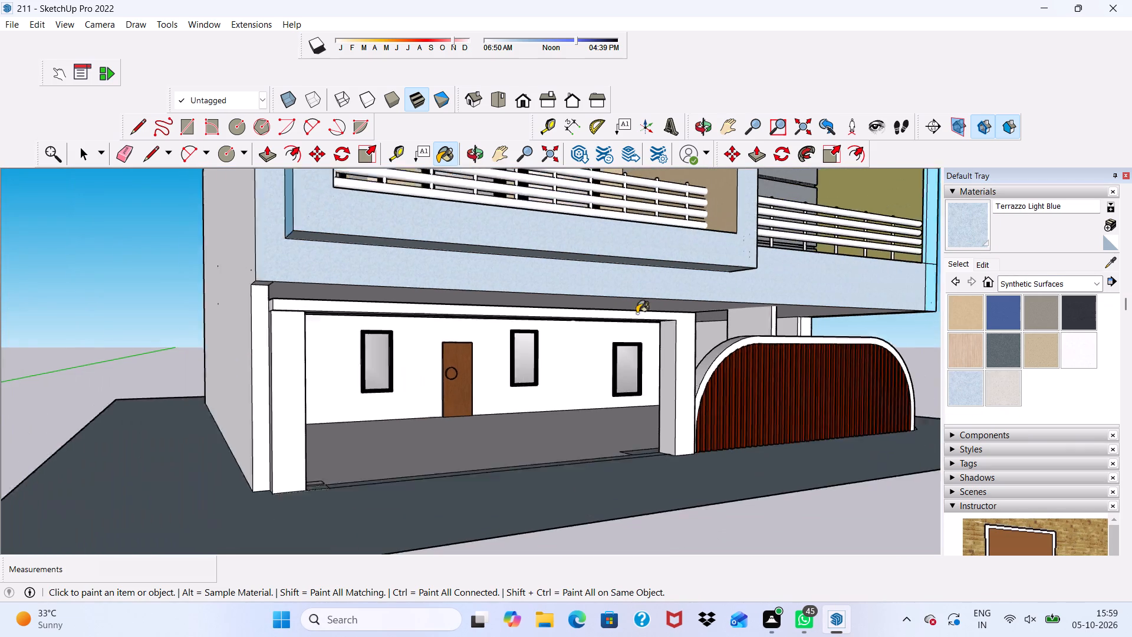
Paint the rooftop frame and the parapet face below its opening with Terrazzo Light Blue.
scroll(637, 313, "down", 3)
middle_click_drag(656, 331, 414, 406)
scroll(466, 324, "up", 3)
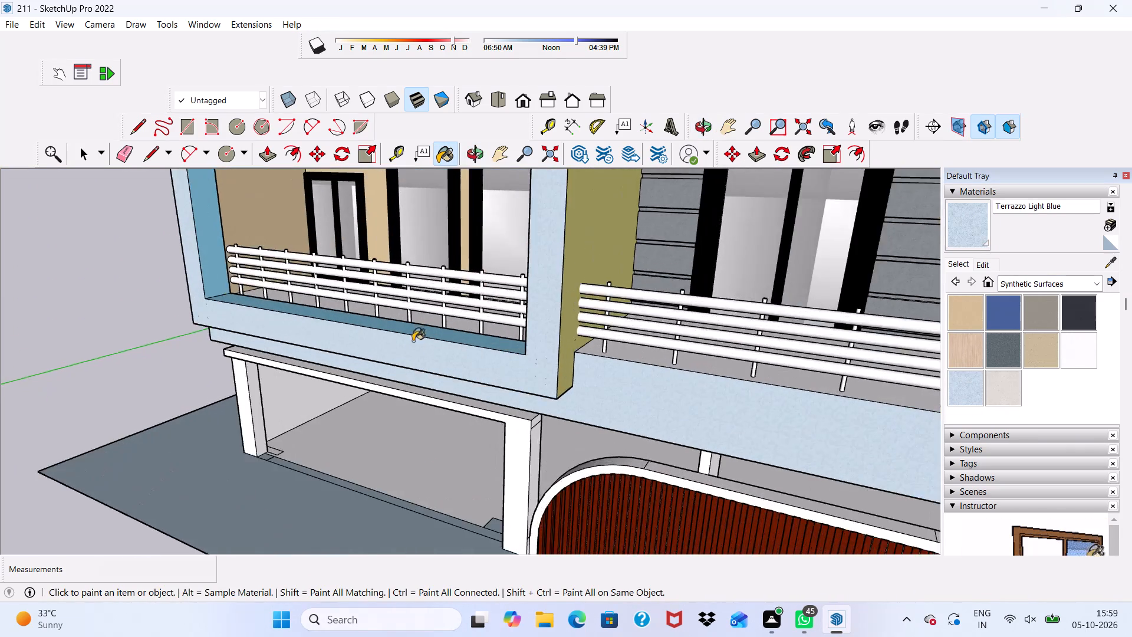
scroll(412, 352, "down", 8)
scroll(411, 192, "up", 7)
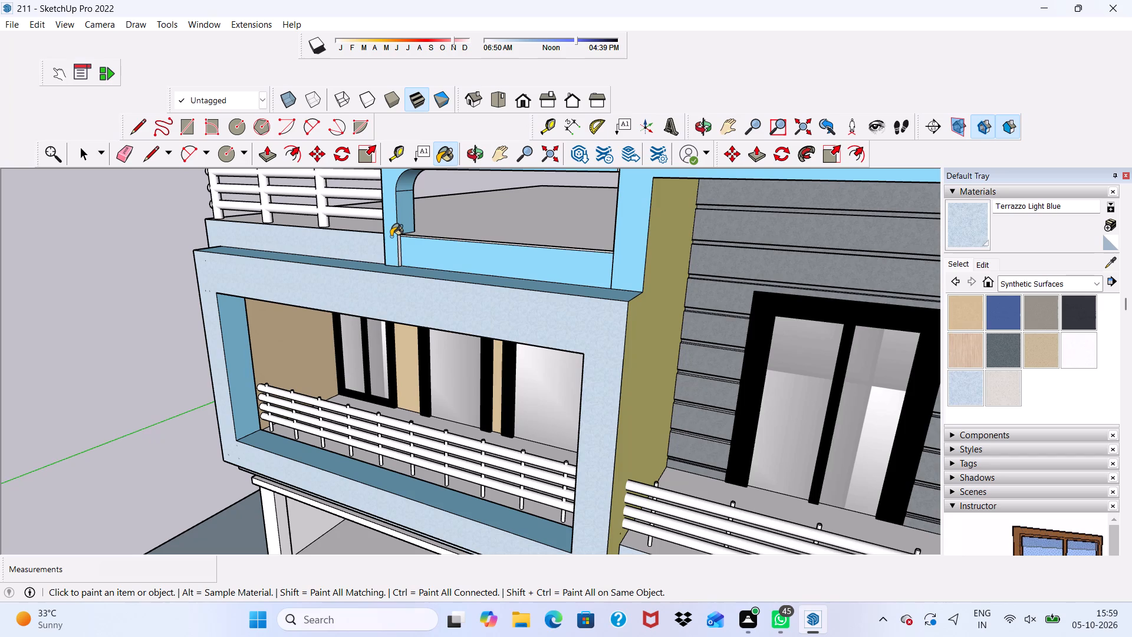
left_click(389, 237)
scroll(430, 264, "up", 1)
left_click(442, 253)
scroll(429, 258, "down", 2)
middle_click_drag(482, 265, 548, 257)
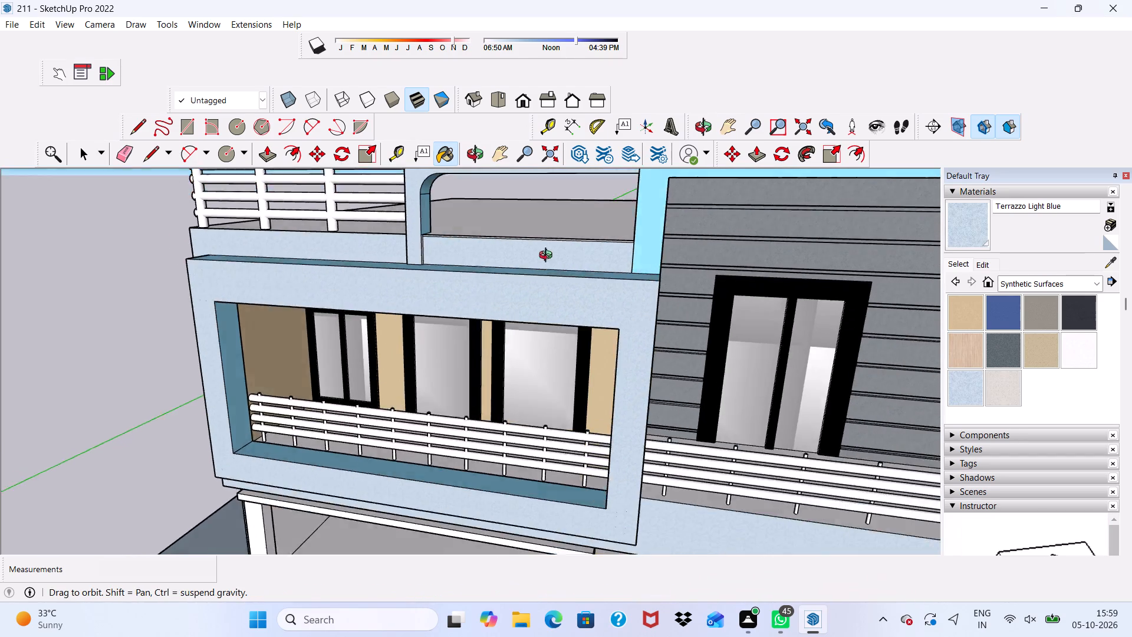
Paint the frame around the grey plank wall recess, including its outer vertical strip and lower corner piece, with Terrazzo Light Blue.
middle_click_drag(548, 257, 623, 290)
scroll(687, 225, "up", 4)
left_click(684, 221)
scroll(679, 212, "down", 12)
scroll(940, 218, "up", 2)
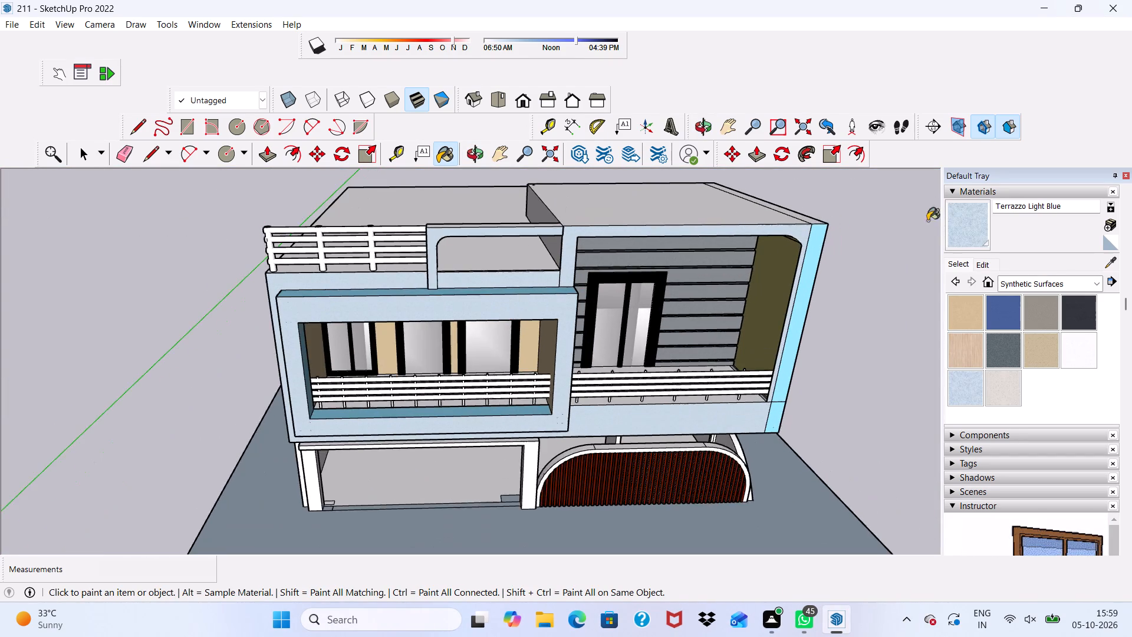
scroll(805, 249, "up", 3)
left_click(823, 239)
scroll(814, 268, "up", 2)
scroll(808, 293, "down", 1)
middle_click_drag(806, 300, 815, 208)
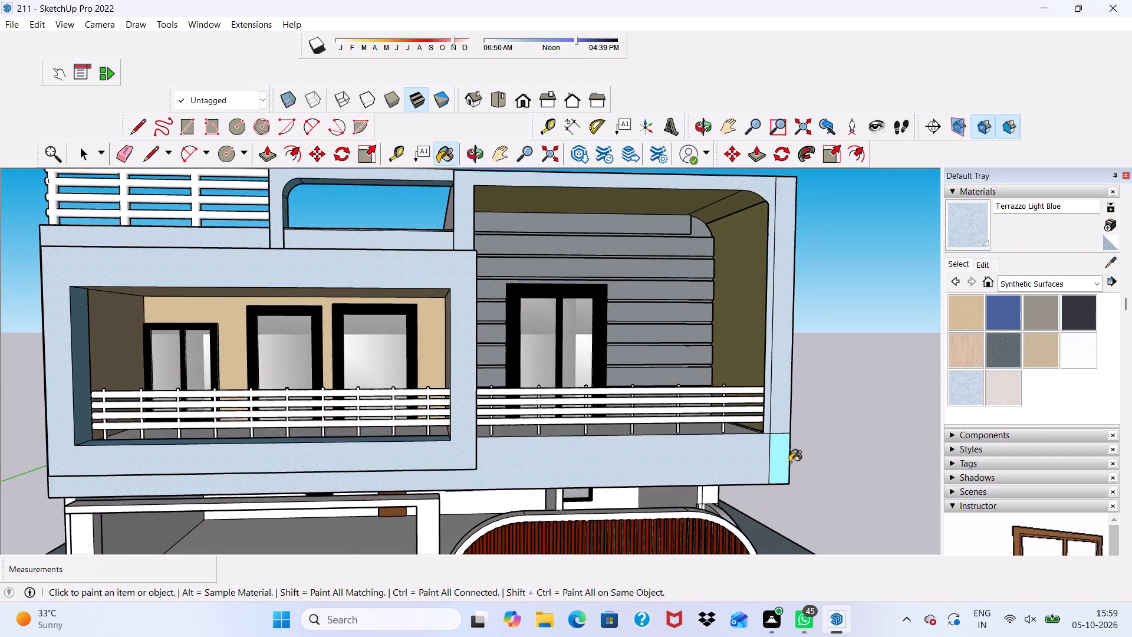
scroll(789, 472, "up", 1)
left_click(764, 457)
scroll(780, 466, "up", 5)
left_click(780, 463)
scroll(591, 418, "down", 4)
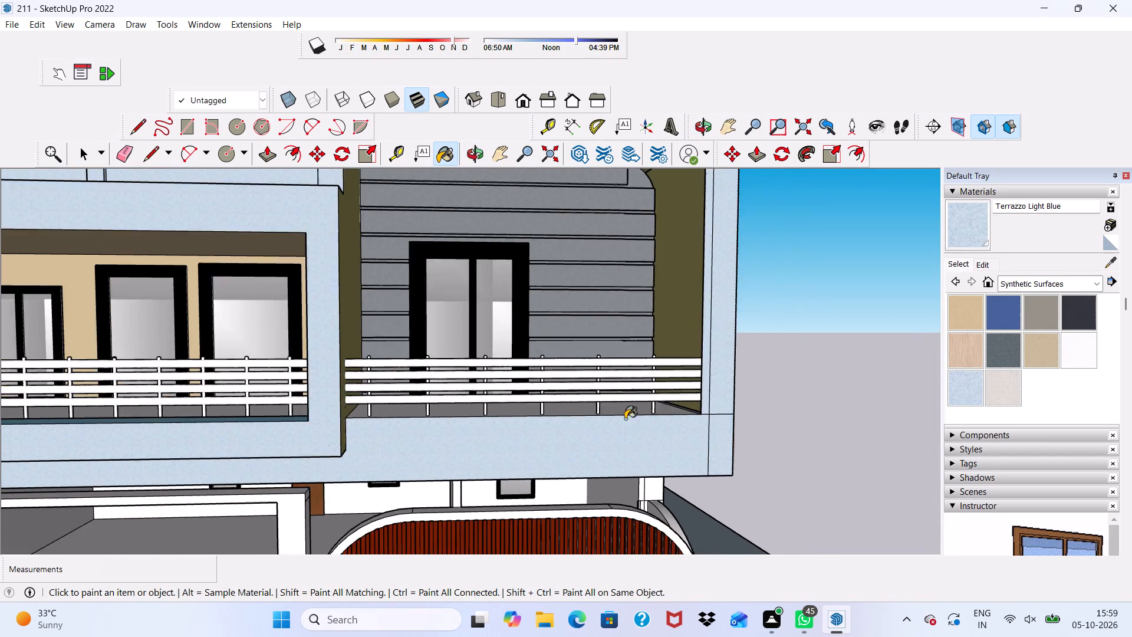
Paint the inner bottom and inner side faces of the projecting balcony frame with Terrazzo Light Blue.
middle_click_drag(637, 411, 524, 436)
scroll(250, 366, "up", 5)
scroll(148, 372, "down", 5)
scroll(223, 441, "up", 1)
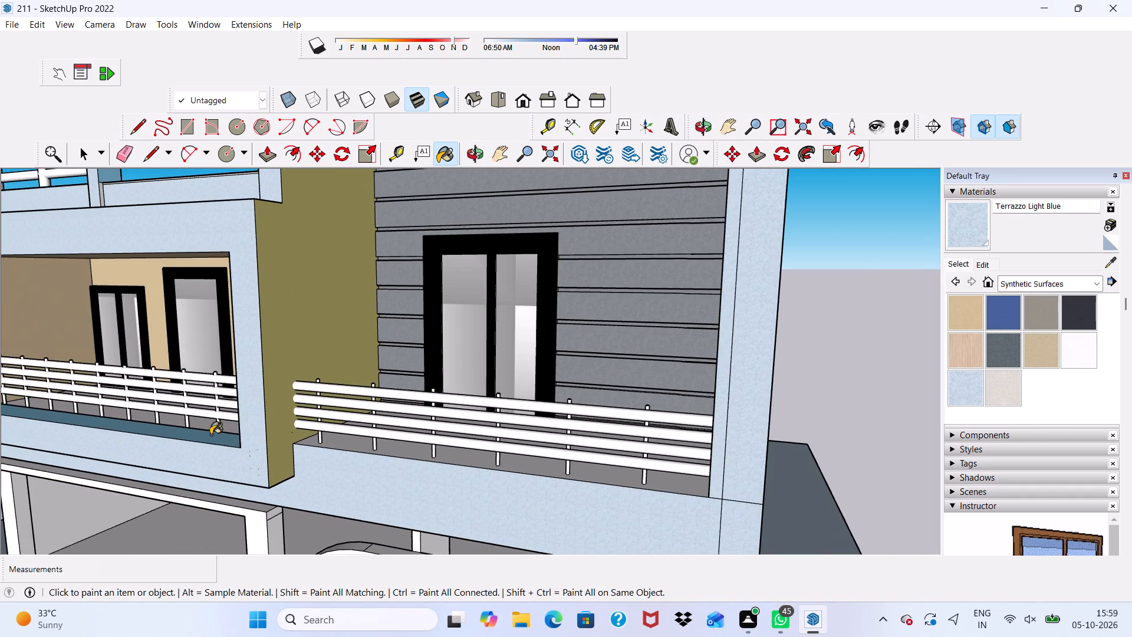
left_click(206, 436)
scroll(206, 418, "down", 5)
middle_click_drag(265, 402, 458, 308)
scroll(440, 317, "down", 7)
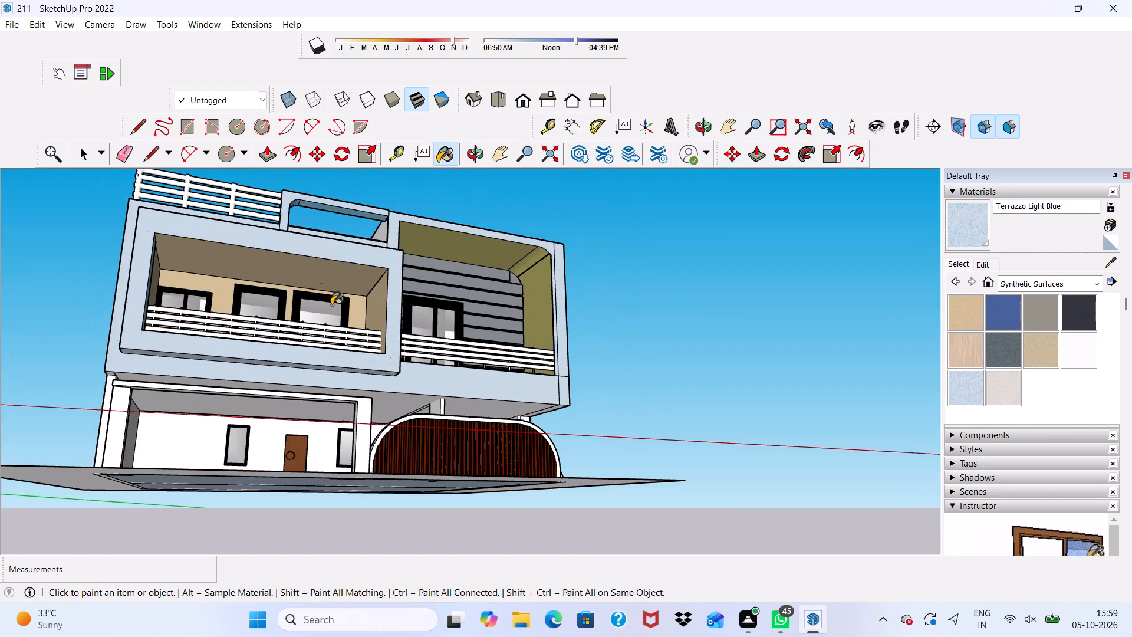
scroll(309, 254, "up", 5)
middle_click_drag(323, 272, 147, 335)
scroll(143, 335, "up", 5)
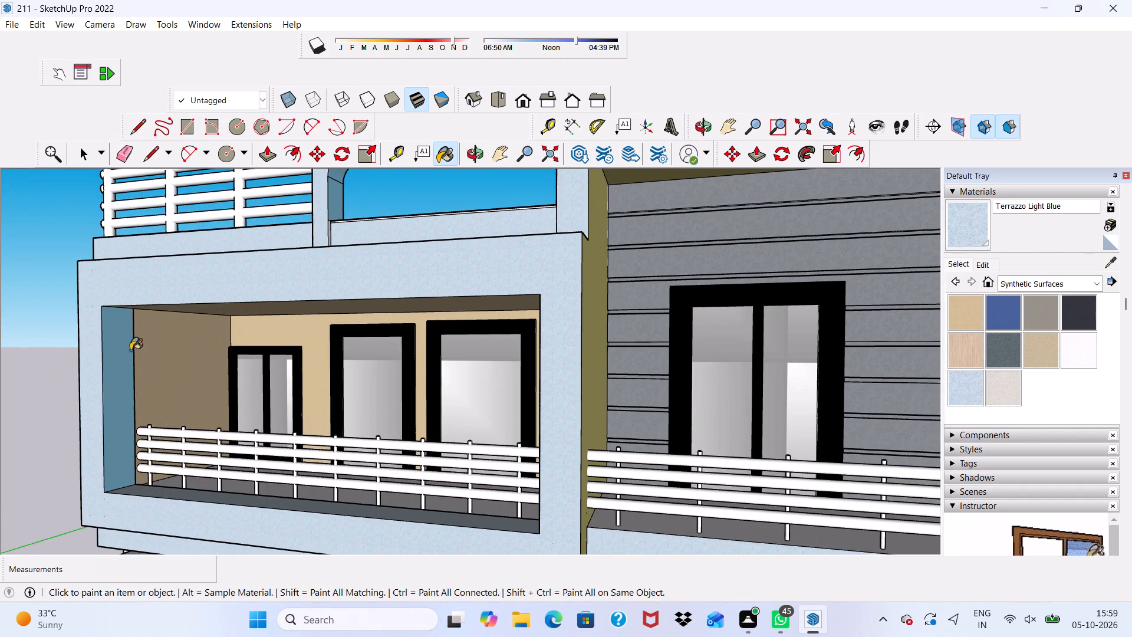
left_click(121, 354)
Paint the carport's rear wall around the brown door and windows with Formica Laminate Light.
scroll(143, 355, "down", 6)
middle_click_drag(554, 395, 617, 378)
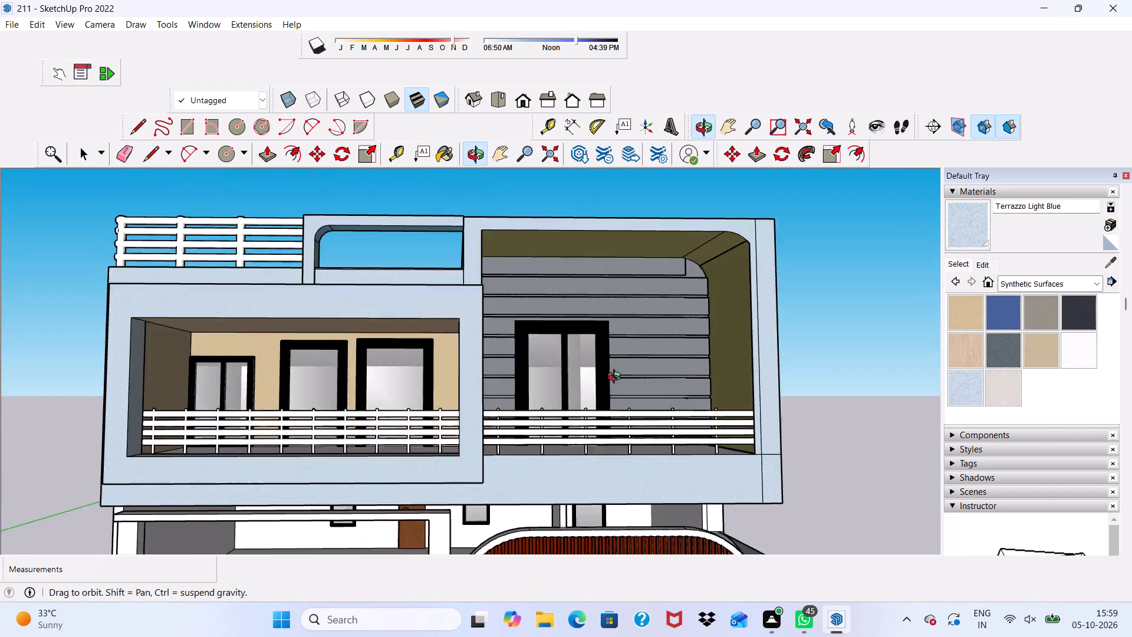
middle_click_drag(617, 378, 561, 384)
scroll(558, 369, "down", 7)
middle_click_drag(598, 362, 749, 358)
scroll(751, 357, "down", 1)
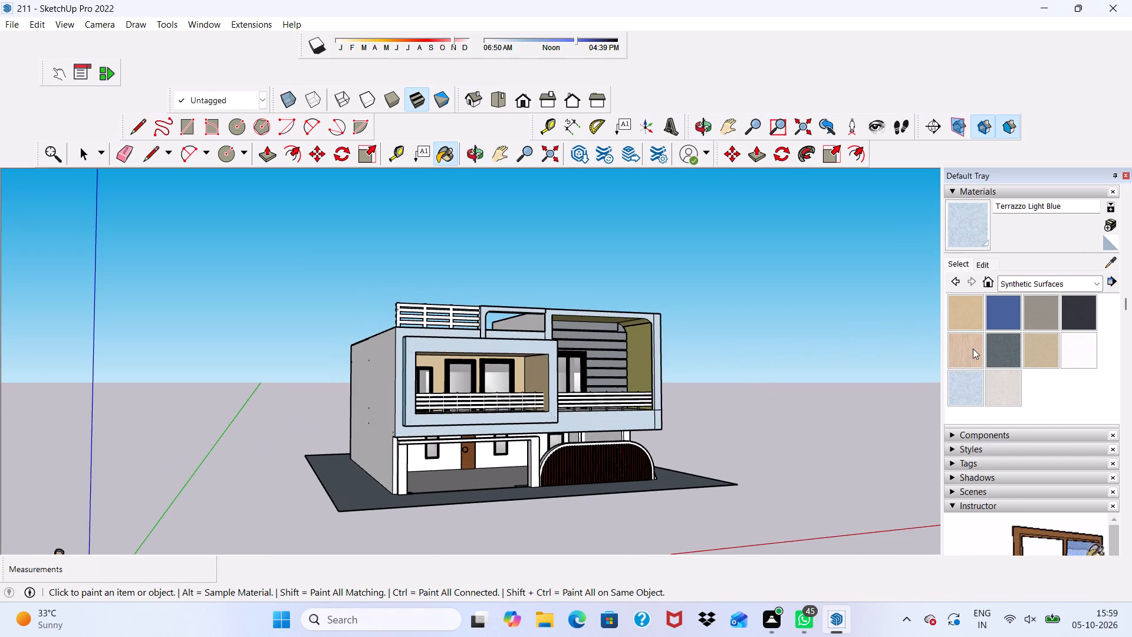
left_click(973, 349)
scroll(516, 470, "up", 15)
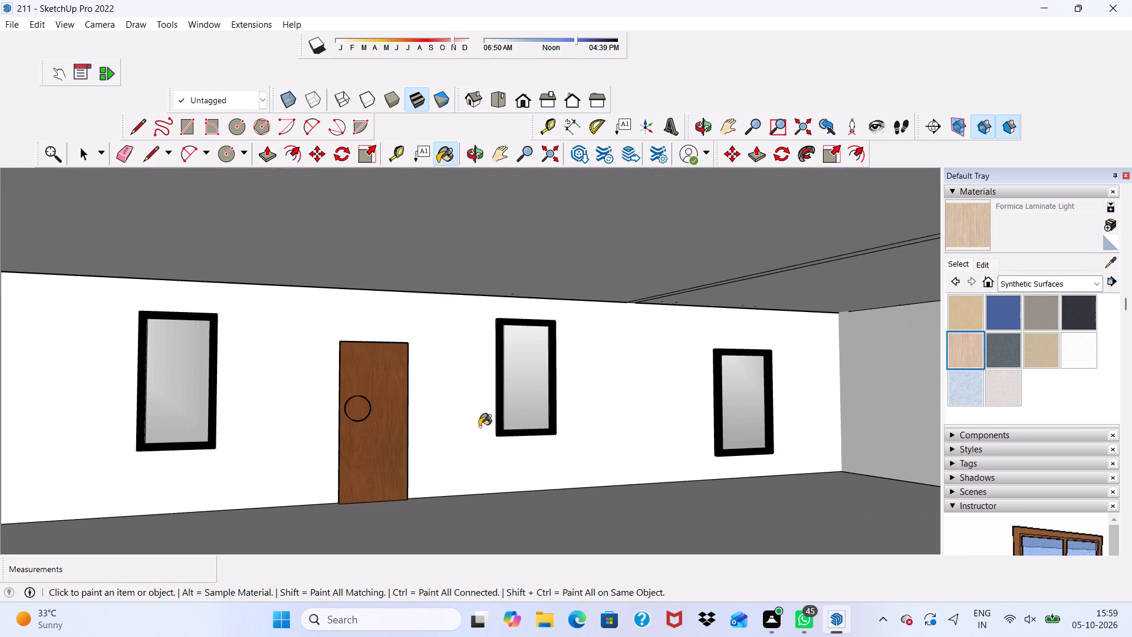
left_click(479, 426)
scroll(468, 428, "down", 1)
scroll(465, 439, "up", 1)
scroll(465, 443, "down", 2)
scroll(573, 404, "down", 3)
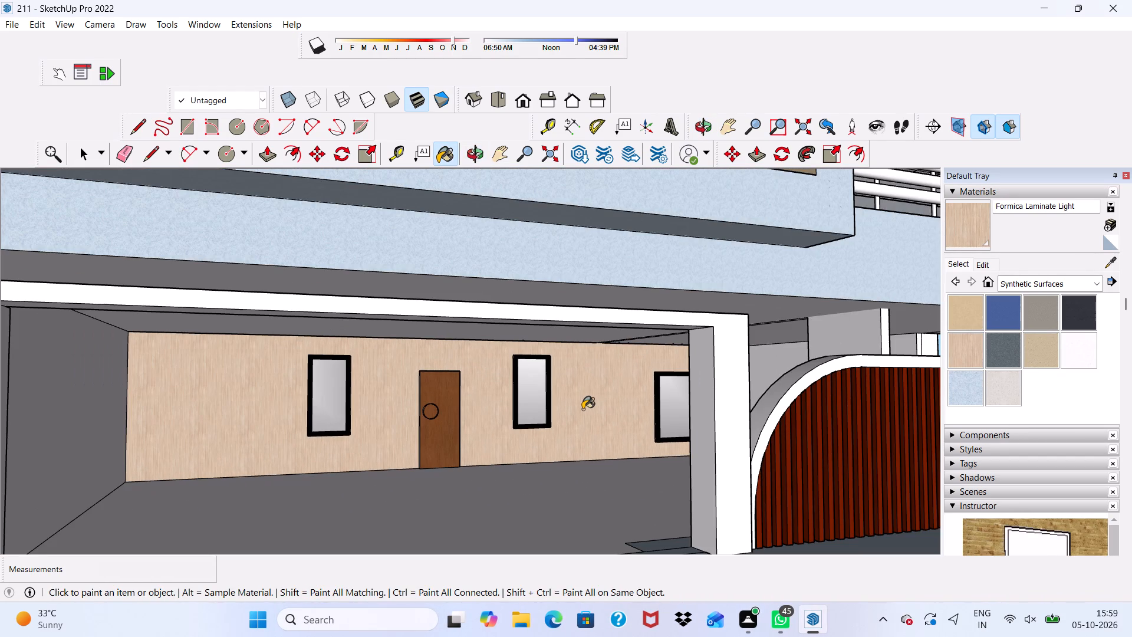
Paint the carport ceiling with Formica Laminate Light.
scroll(583, 409, "up", 3)
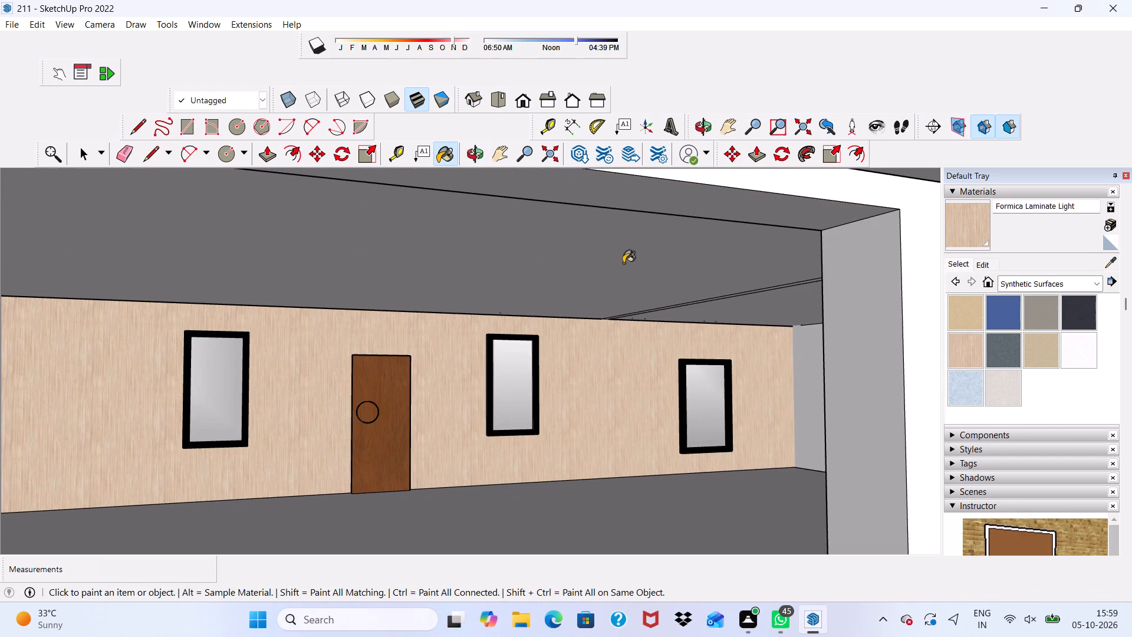
left_click(607, 272)
scroll(608, 272, "down", 3)
scroll(655, 261, "down", 1)
middle_click_drag(673, 270, 798, 296)
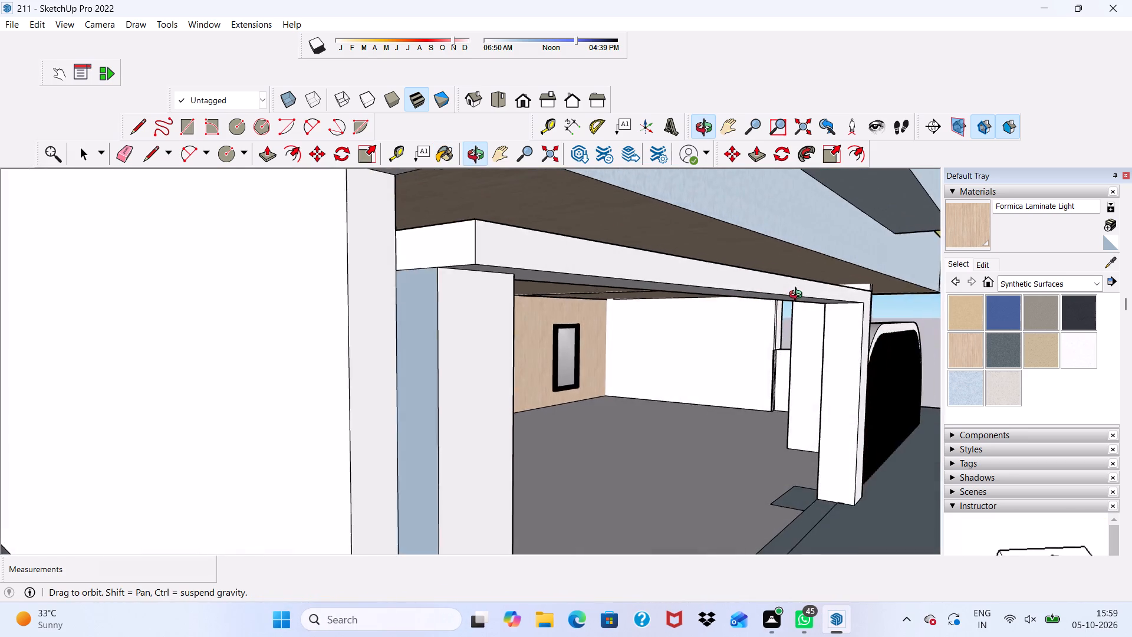
middle_click_drag(798, 296, 665, 274)
Paint two faces of the column standing behind the arched slatted wall with Formica Laminate Light.
scroll(1034, 310, "up", 8)
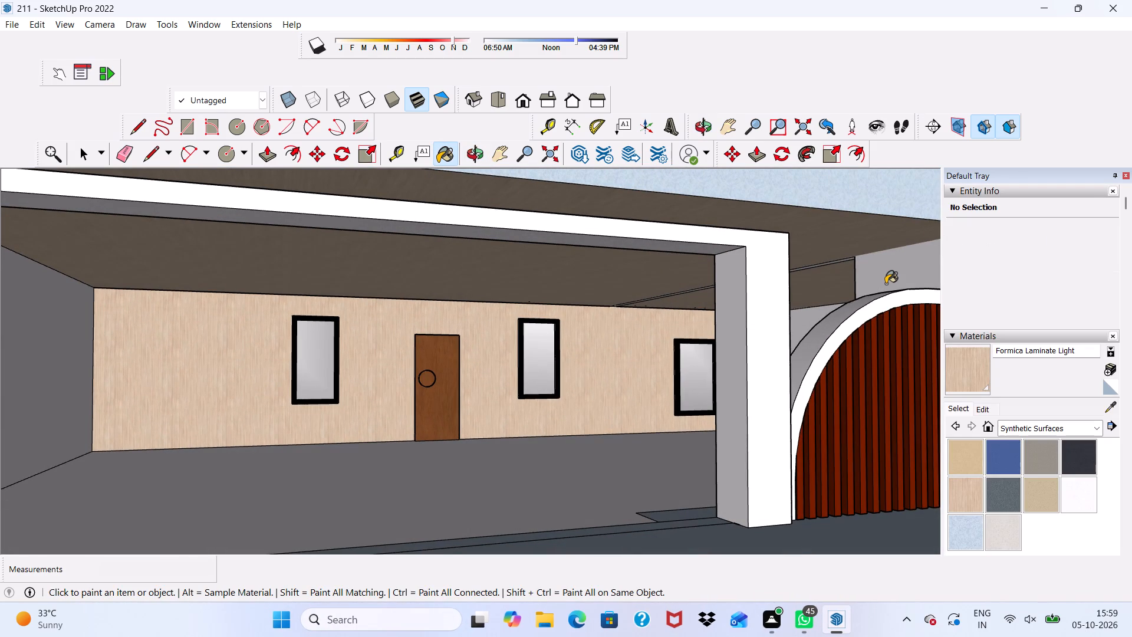
scroll(886, 284, "up", 1)
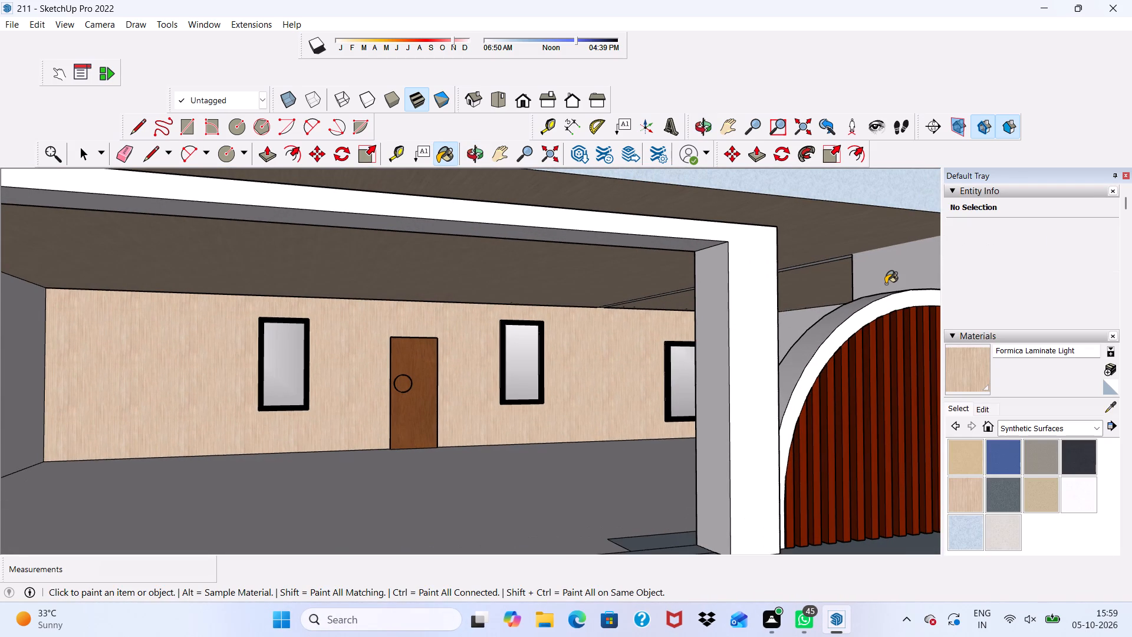
left_click(876, 268)
scroll(873, 272, "down", 4)
middle_click_drag(864, 279, 667, 302)
scroll(803, 245, "up", 2)
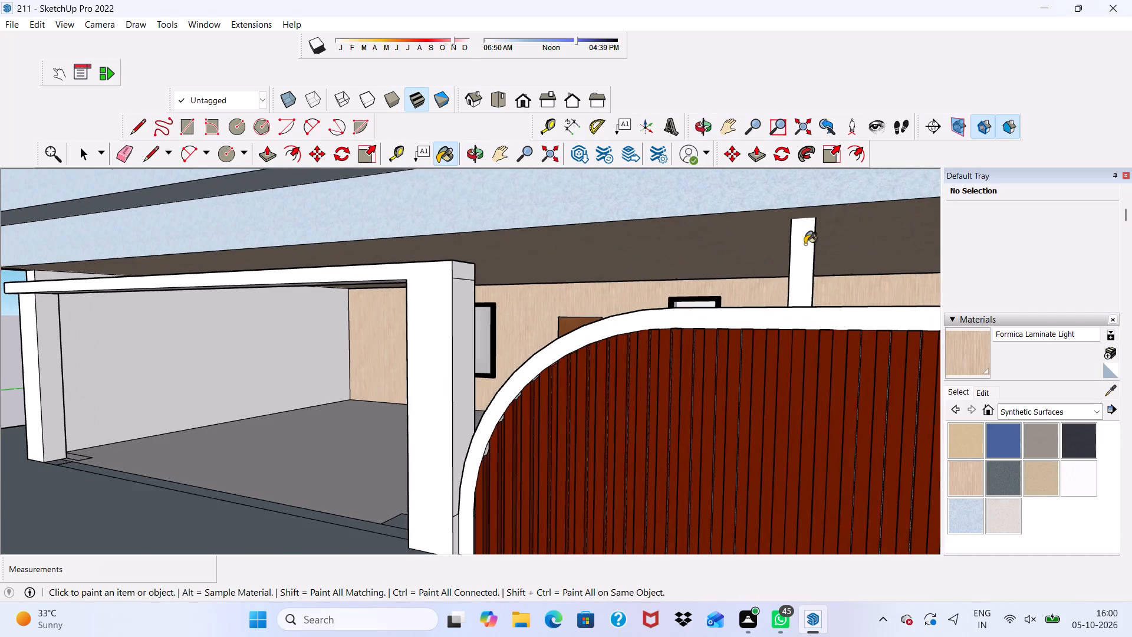
scroll(805, 244, "up", 2)
left_click(802, 247)
Paint both side walls inside the carport with Formica Laminate Light.
middle_click_drag(834, 254, 966, 272)
middle_click_drag(883, 295, 582, 318)
scroll(571, 312, "up", 1)
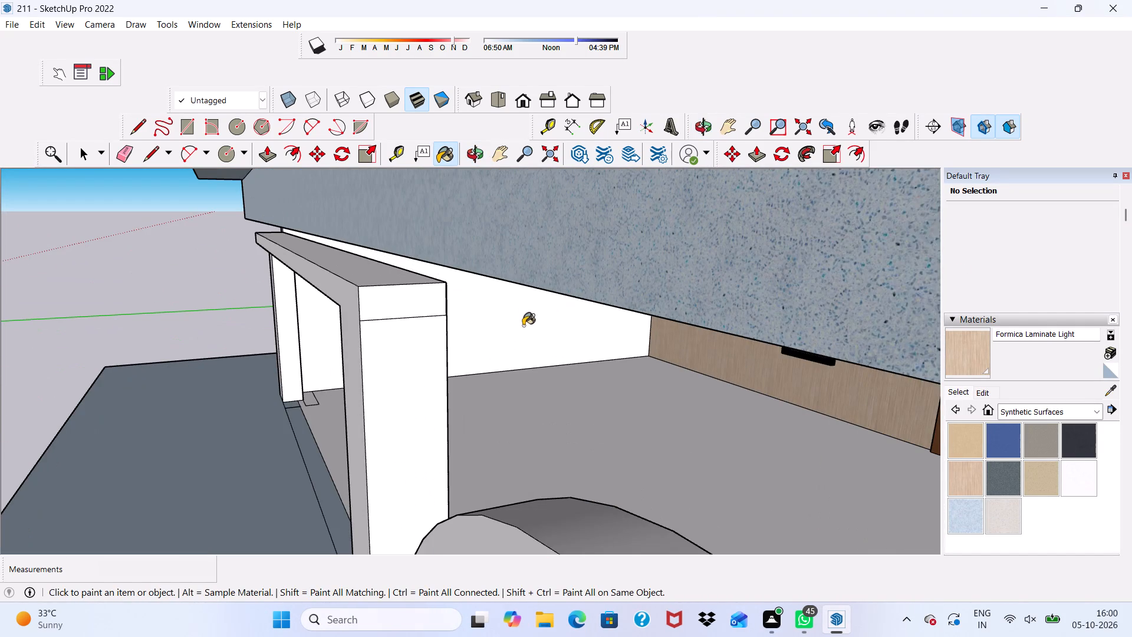
left_click(522, 320)
scroll(523, 320, "down", 1)
middle_click_drag(529, 324, 884, 274)
middle_click(884, 274)
scroll(807, 293, "up", 4)
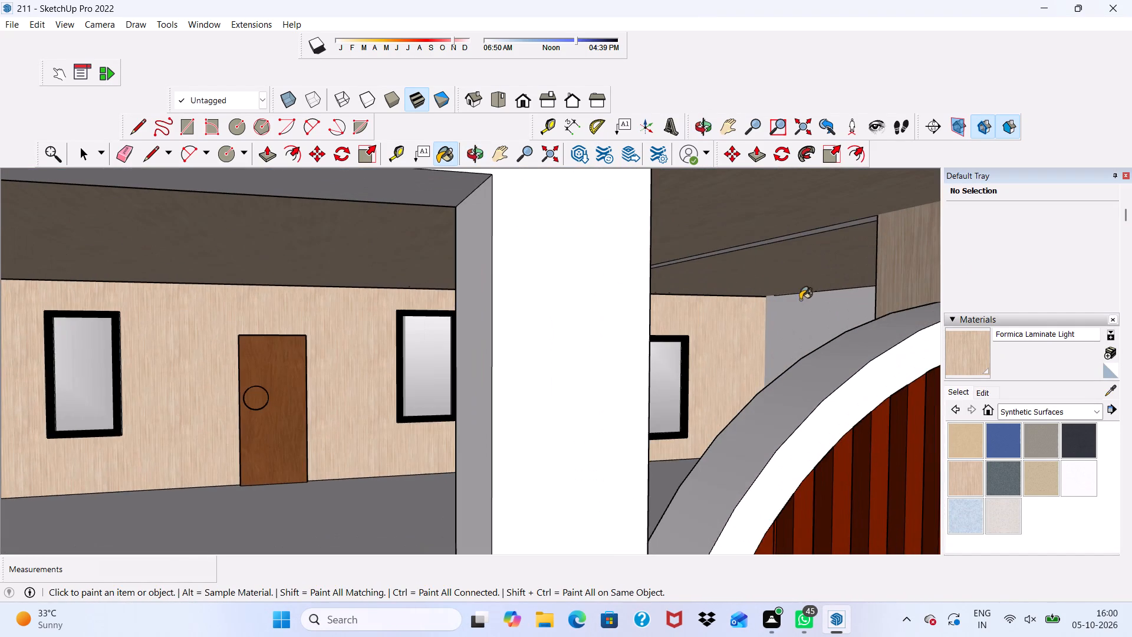
left_click(803, 309)
scroll(729, 293, "down", 9)
middle_click_drag(676, 316, 774, 324)
scroll(814, 294, "up", 4)
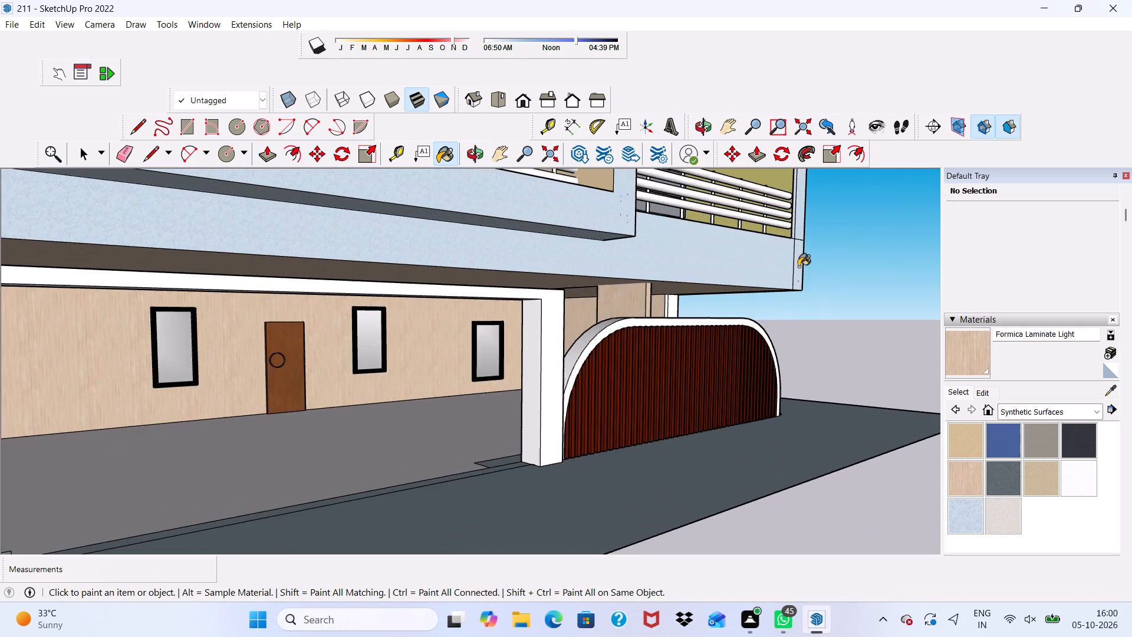
Paint the exposed faces of the far corner column behind the slatted arch with Formica Laminate Light.
scroll(798, 267, "up", 15)
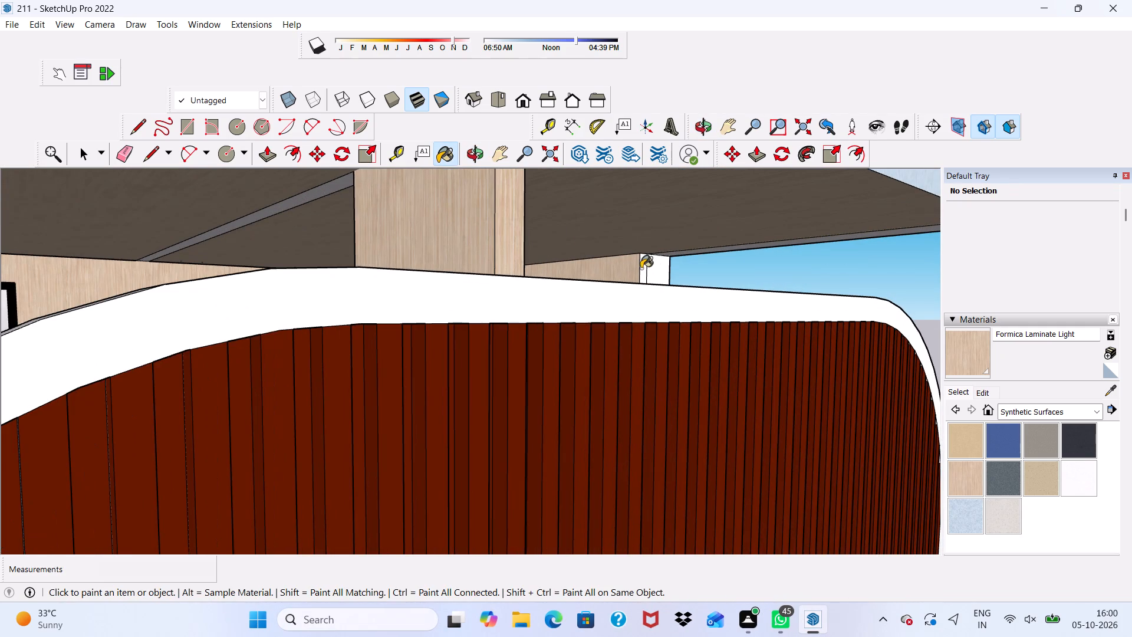
left_click(641, 268)
scroll(645, 268, "up", 2)
left_click(656, 268)
left_click(673, 254)
scroll(674, 250, "down", 5)
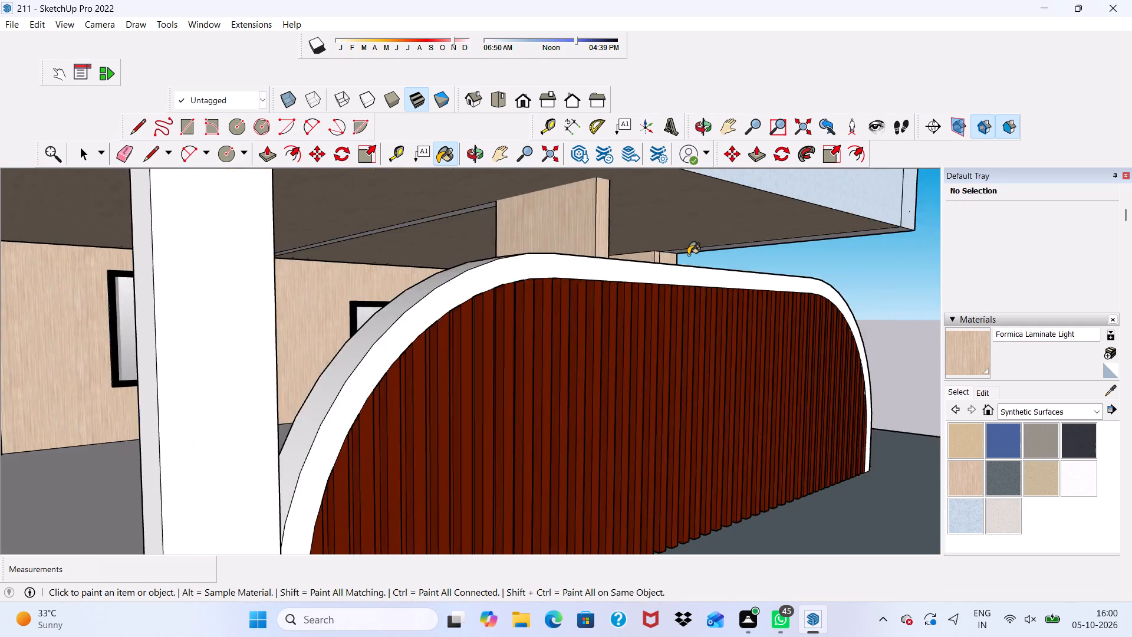
Check the carport walls, columns and entrance frame from both sides for faces still unpainted.
middle_click_drag(690, 258, 306, 321)
scroll(322, 330, "up", 1)
scroll(347, 330, "down", 9)
scroll(501, 306, "up", 1)
scroll(514, 311, "down", 1)
scroll(593, 267, "up", 1)
scroll(592, 273, "down", 3)
scroll(589, 298, "up", 1)
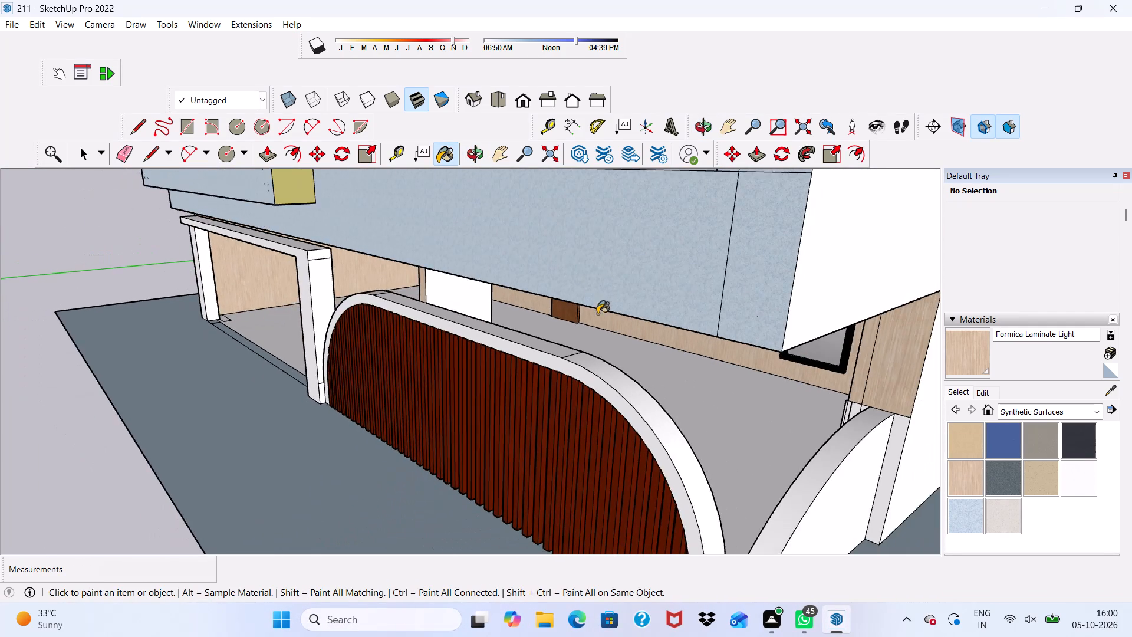
scroll(873, 288, "up", 3)
scroll(756, 297, "down", 9)
middle_click_drag(702, 316, 989, 267)
middle_click_drag(987, 268, 976, 272)
middle_click_drag(962, 275, 946, 280)
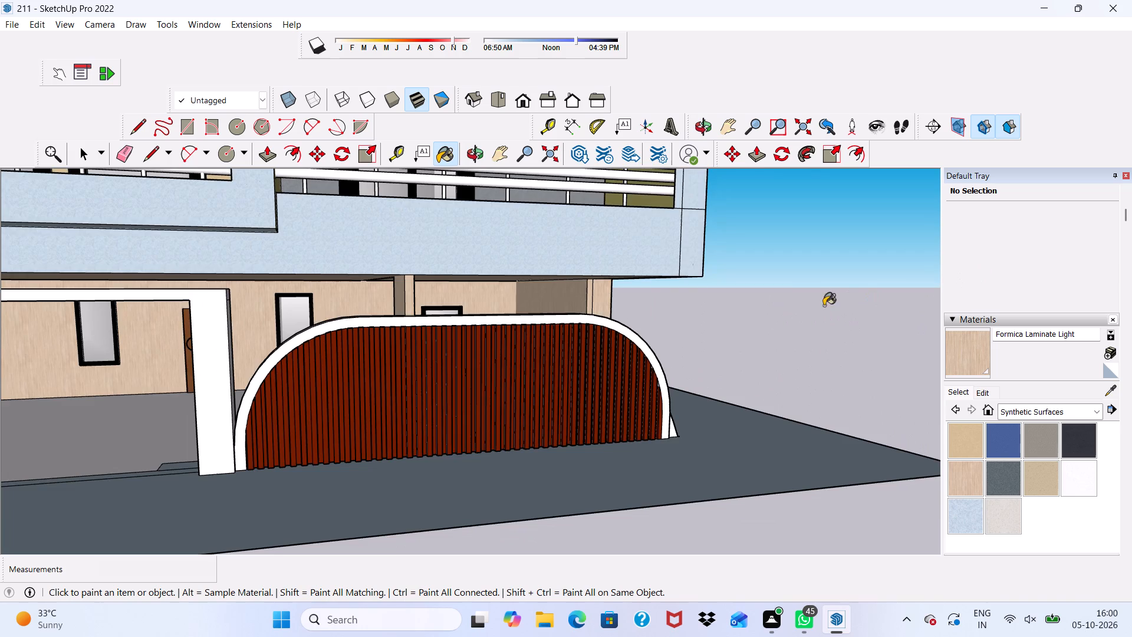
scroll(502, 342, "down", 13)
scroll(375, 320, "up", 13)
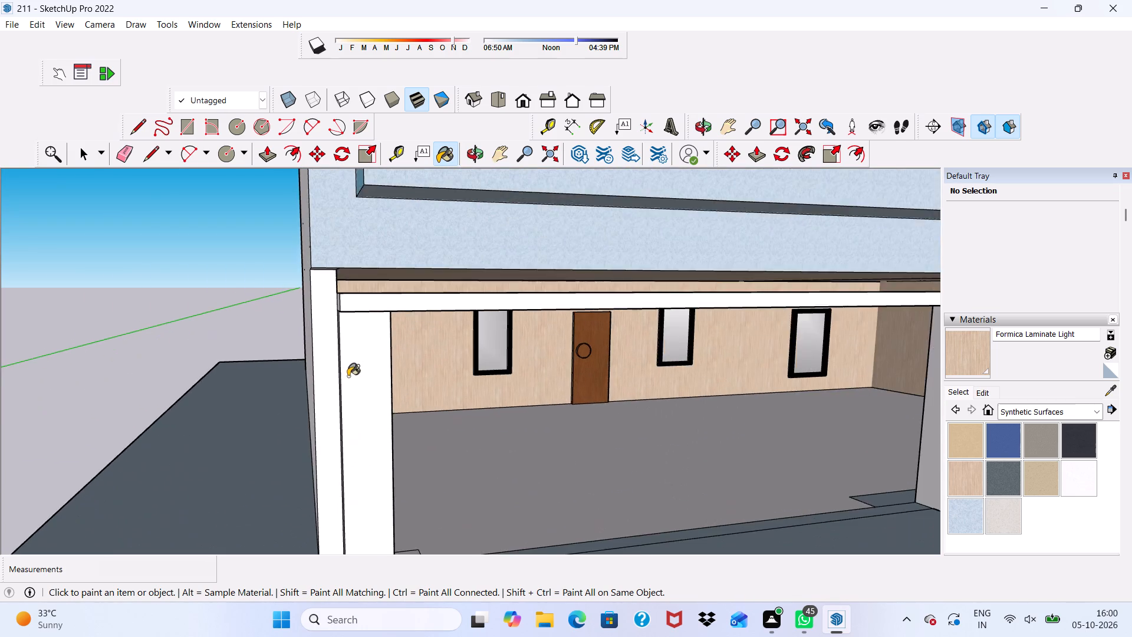
scroll(348, 376, "down", 3)
scroll(435, 382, "down", 2)
scroll(969, 458, "up", 1)
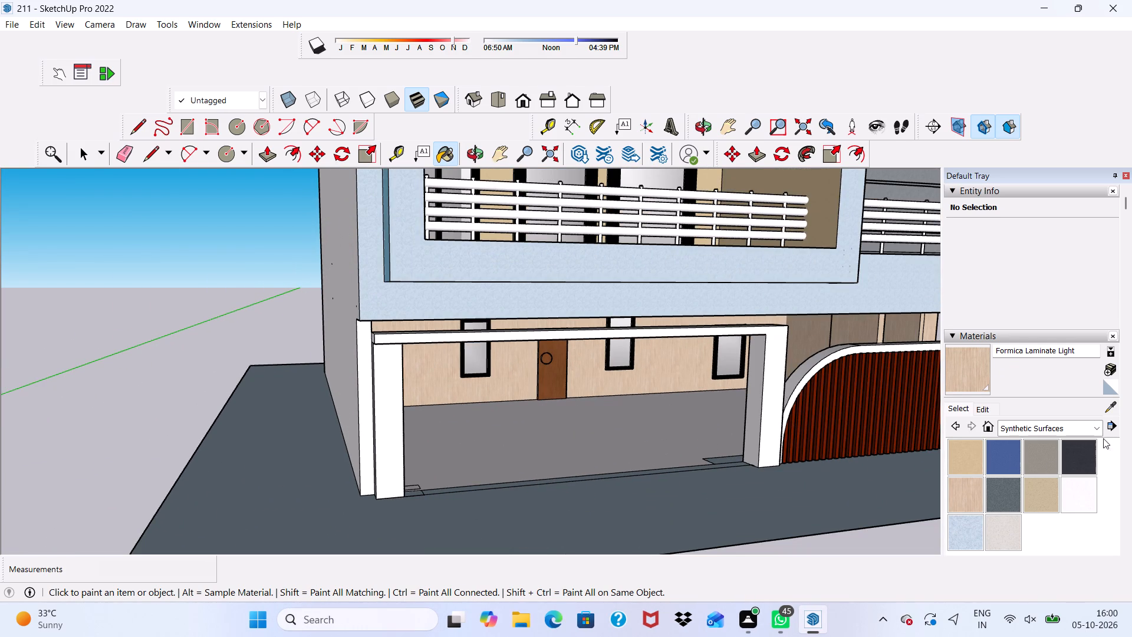
Switch the material library to the Colors-Named collection.
left_click(1092, 427)
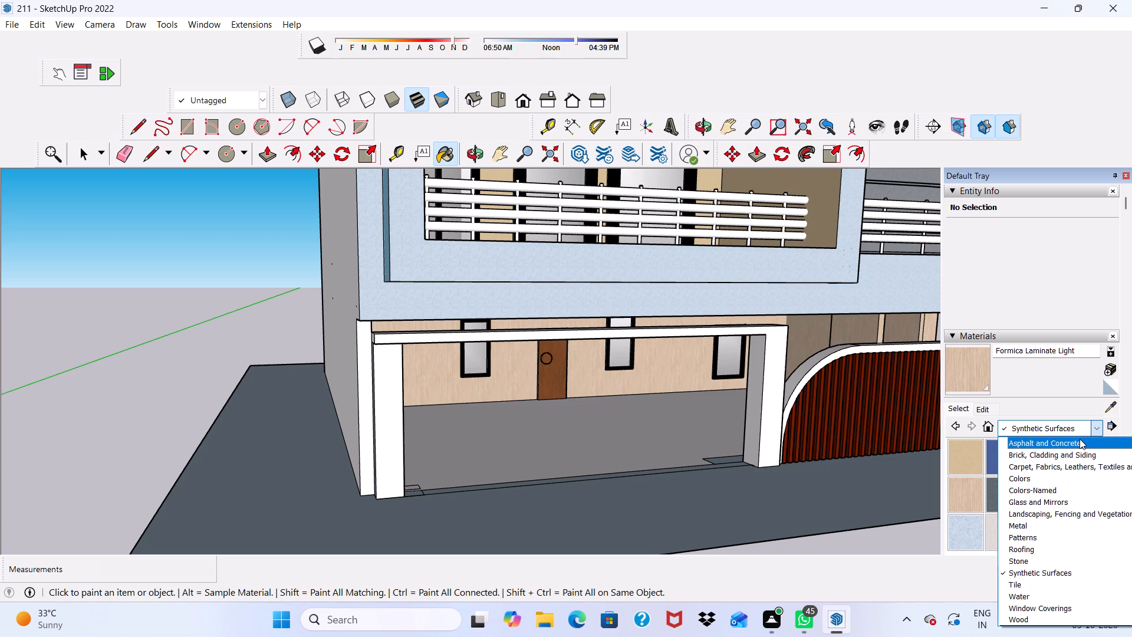
scroll(936, 484, "down", 8)
scroll(960, 476, "up", 1)
scroll(976, 496, "down", 2)
scroll(1085, 458, "up", 1)
scroll(912, 467, "down", 4)
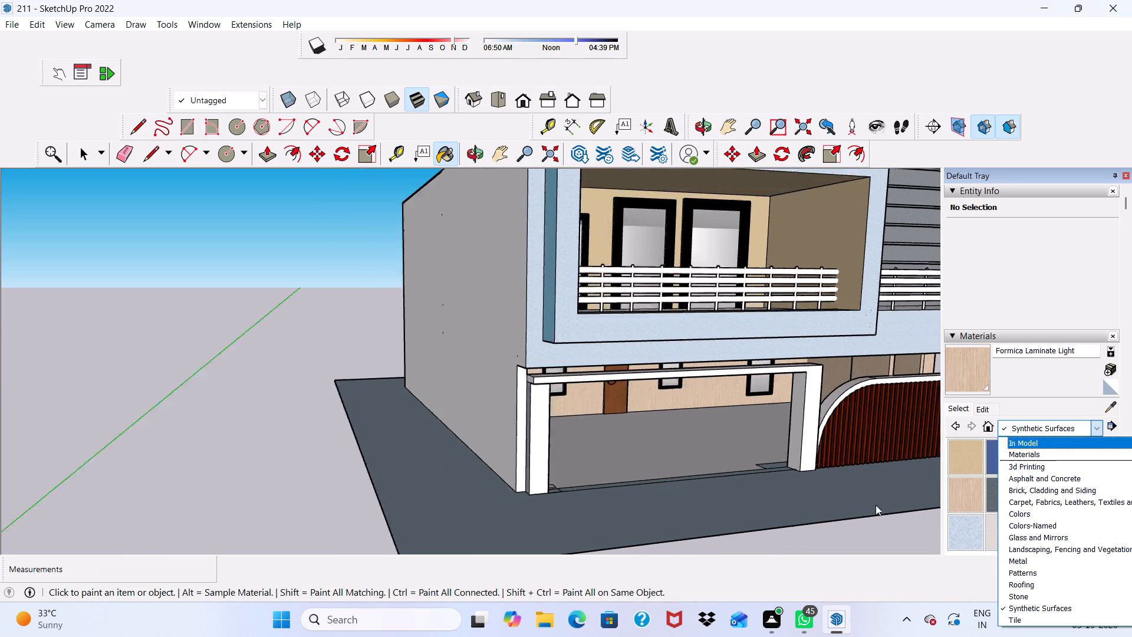
left_click(1058, 523)
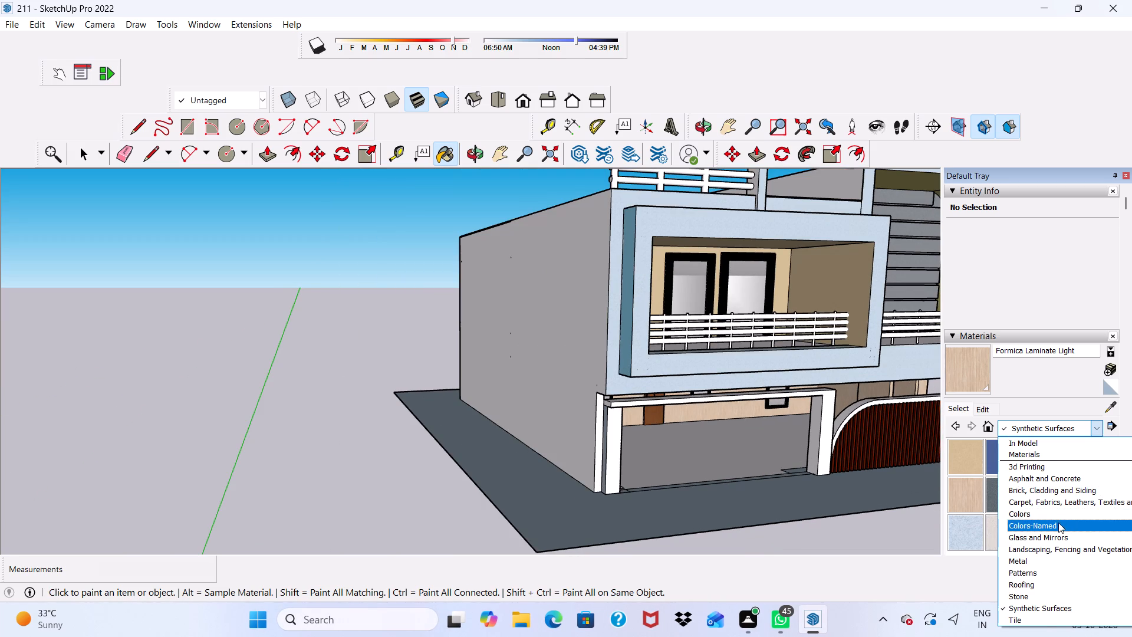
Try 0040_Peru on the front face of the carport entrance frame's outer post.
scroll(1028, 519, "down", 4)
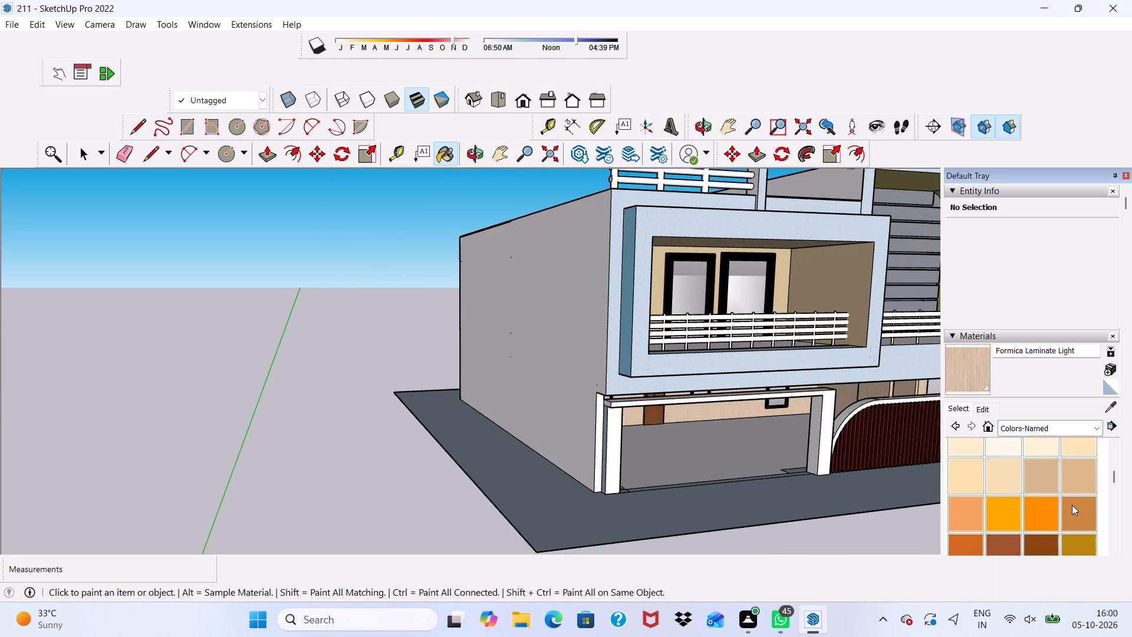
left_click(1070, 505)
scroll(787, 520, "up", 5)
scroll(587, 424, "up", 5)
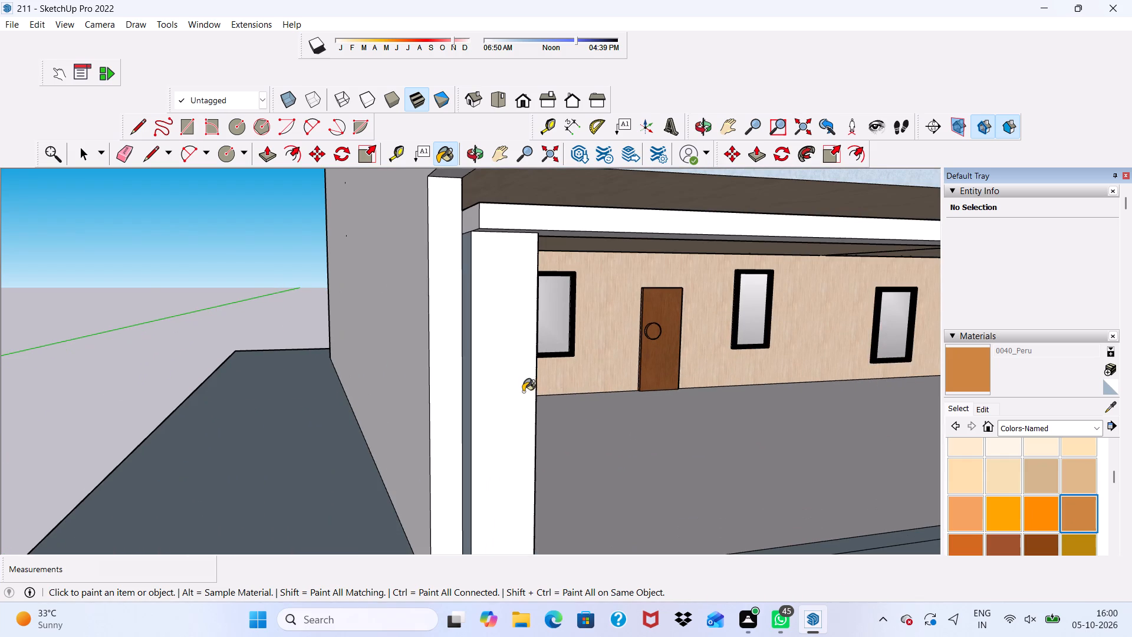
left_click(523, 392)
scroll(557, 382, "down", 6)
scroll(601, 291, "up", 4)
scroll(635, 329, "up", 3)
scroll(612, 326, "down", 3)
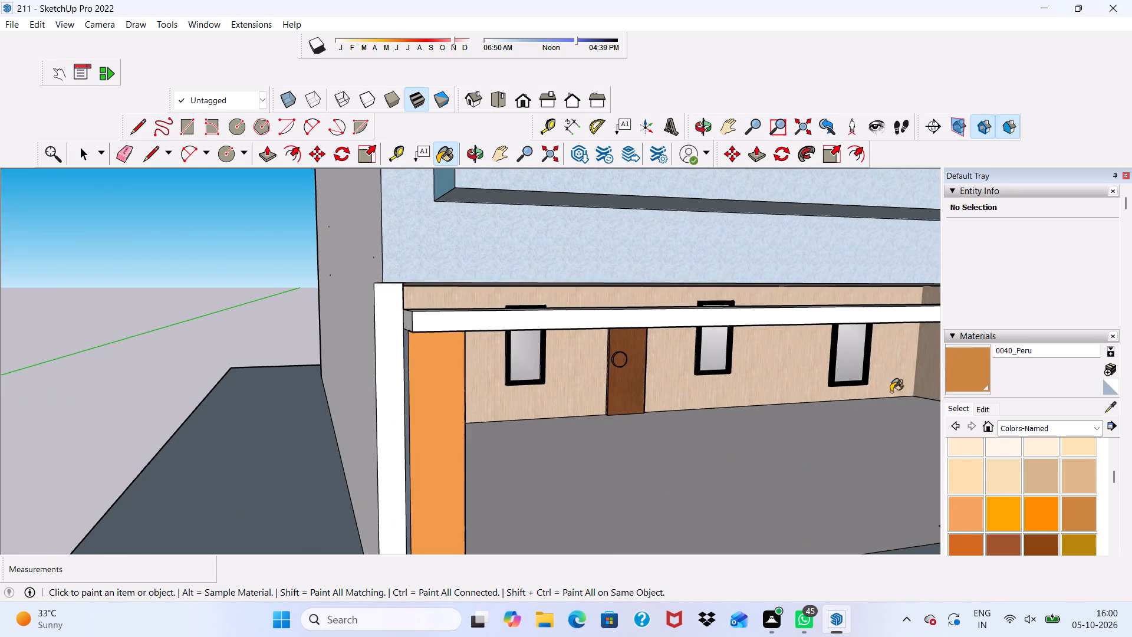
Paint the front and outer side faces of the carport frame's outer post with 0057_DarkKhaki.
scroll(1016, 490, "down", 3)
left_click(964, 494)
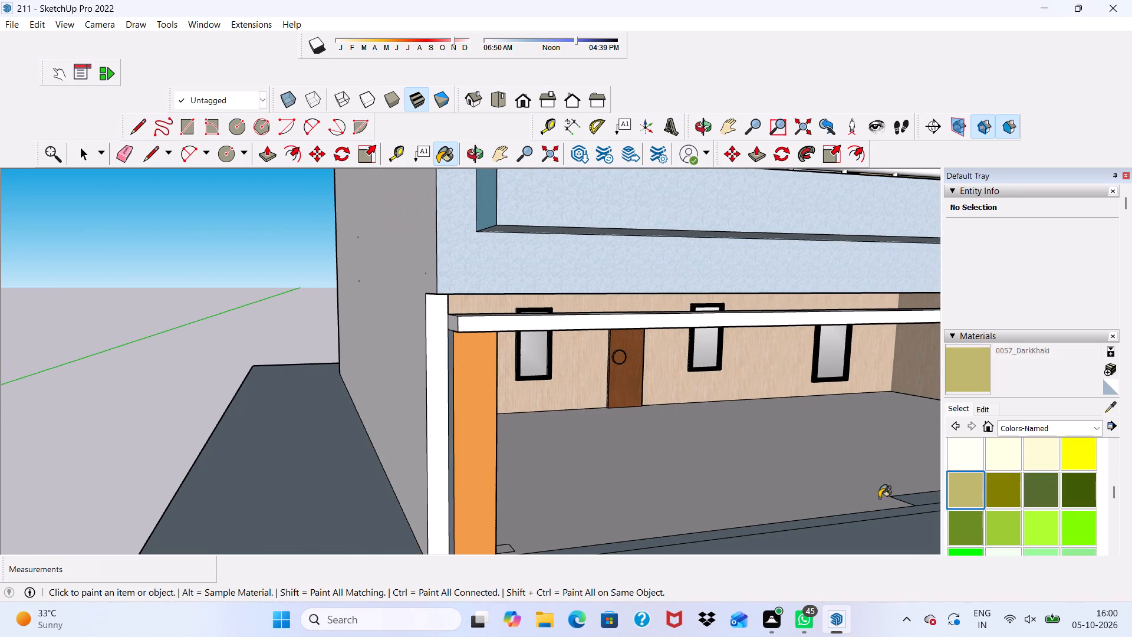
scroll(523, 430, "up", 5)
left_click_drag(428, 398, 435, 400)
scroll(419, 388, "down", 4)
scroll(422, 395, "up", 2)
scroll(426, 396, "down", 1)
middle_click_drag(448, 383, 659, 389)
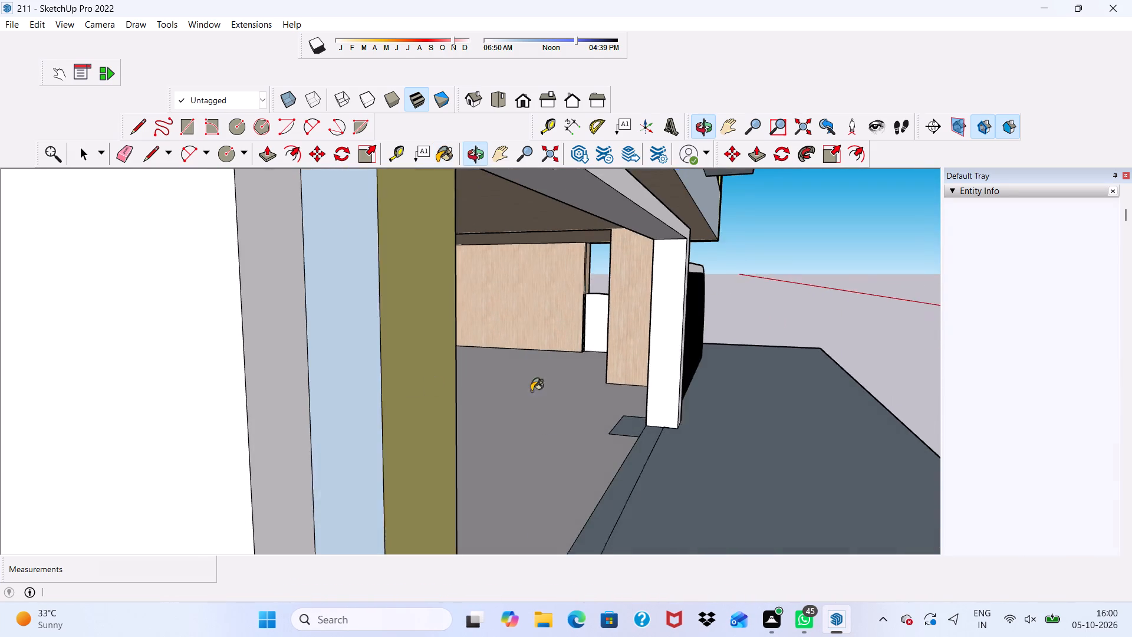
left_click(357, 376)
scroll(357, 375, "down", 5)
scroll(385, 395, "up", 2)
scroll(394, 397, "down", 4)
scroll(430, 379, "up", 1)
scroll(437, 385, "down", 1)
middle_click_drag(437, 391, 368, 445)
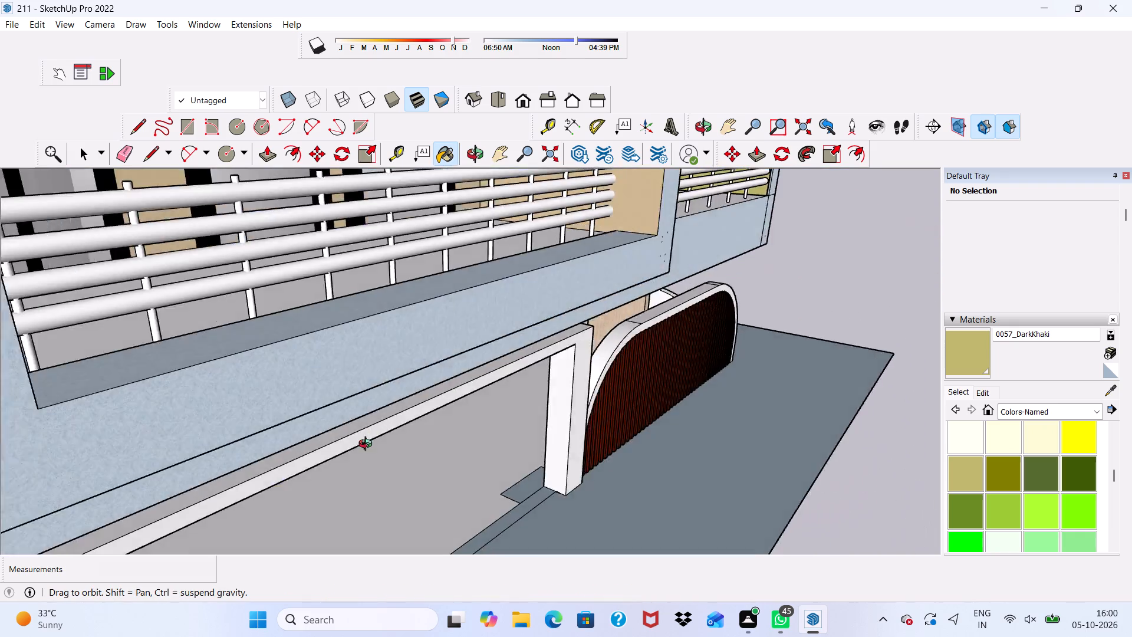
Paint the front face of the carport frame and both sides of its post beside the slatted arch with DarkKhaki.
middle_click_drag(368, 445, 372, 356)
scroll(577, 299, "up", 3)
left_click(564, 303)
left_click(582, 295)
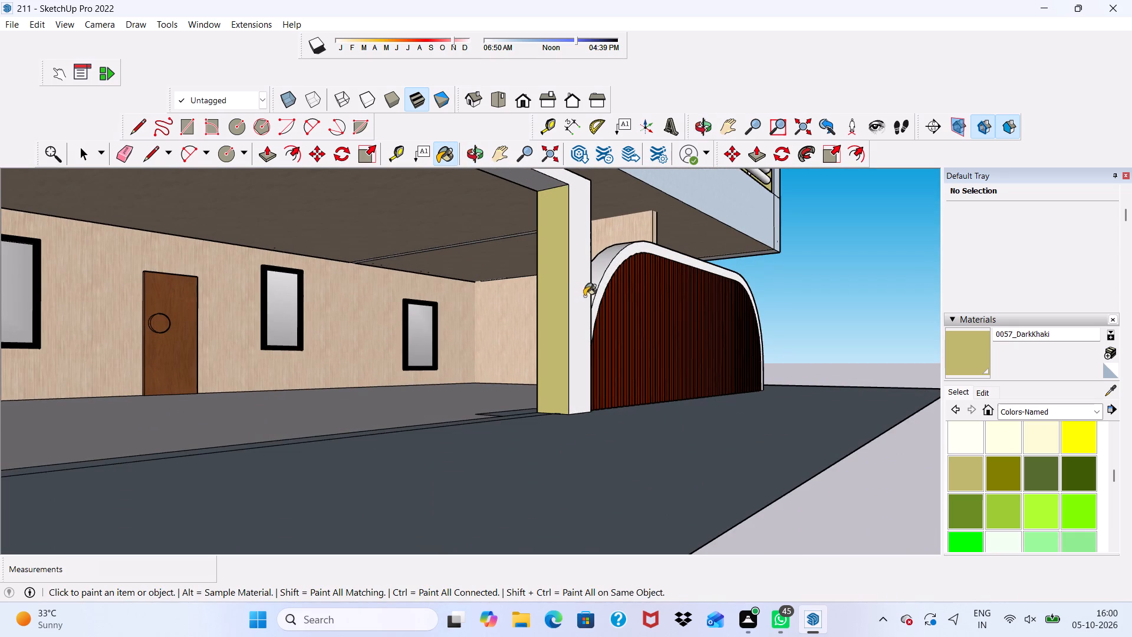
middle_click_drag(587, 314, 392, 418)
scroll(360, 356, "up", 5)
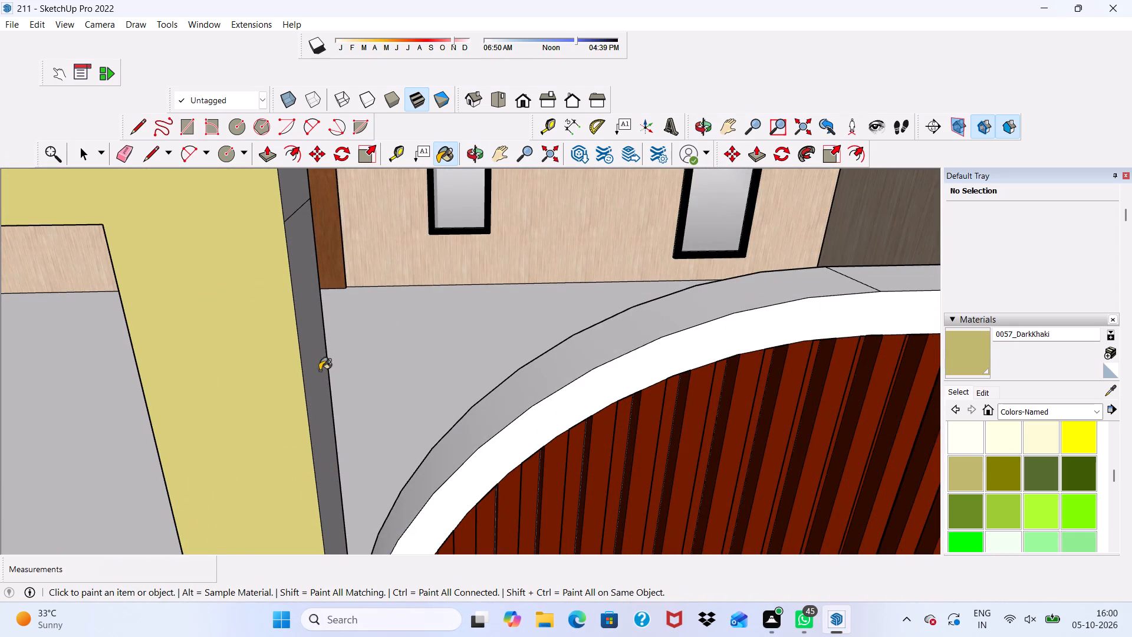
left_click(312, 375)
scroll(325, 380, "down", 1)
scroll(348, 389, "up", 1)
scroll(367, 395, "down", 8)
scroll(346, 354, "up", 8)
scroll(375, 303, "down", 3)
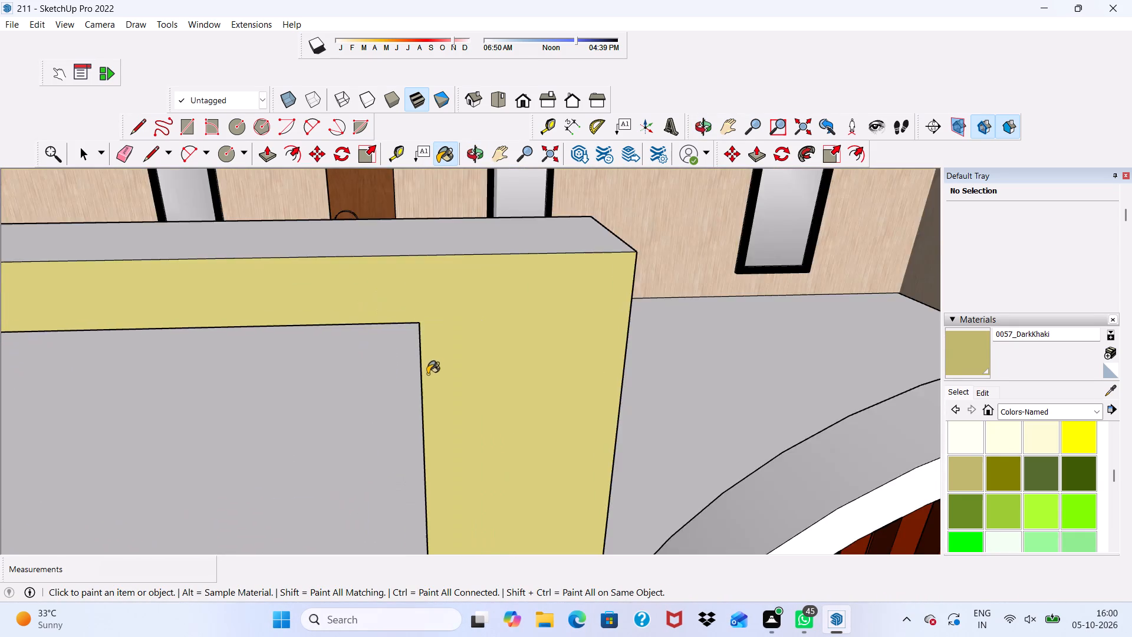
Paint the carport frame beam's top face and its end above the arch-side post with DarkKhaki.
scroll(427, 374, "down", 5)
scroll(408, 321, "up", 1)
left_click(399, 300)
middle_click_drag(474, 340, 479, 342)
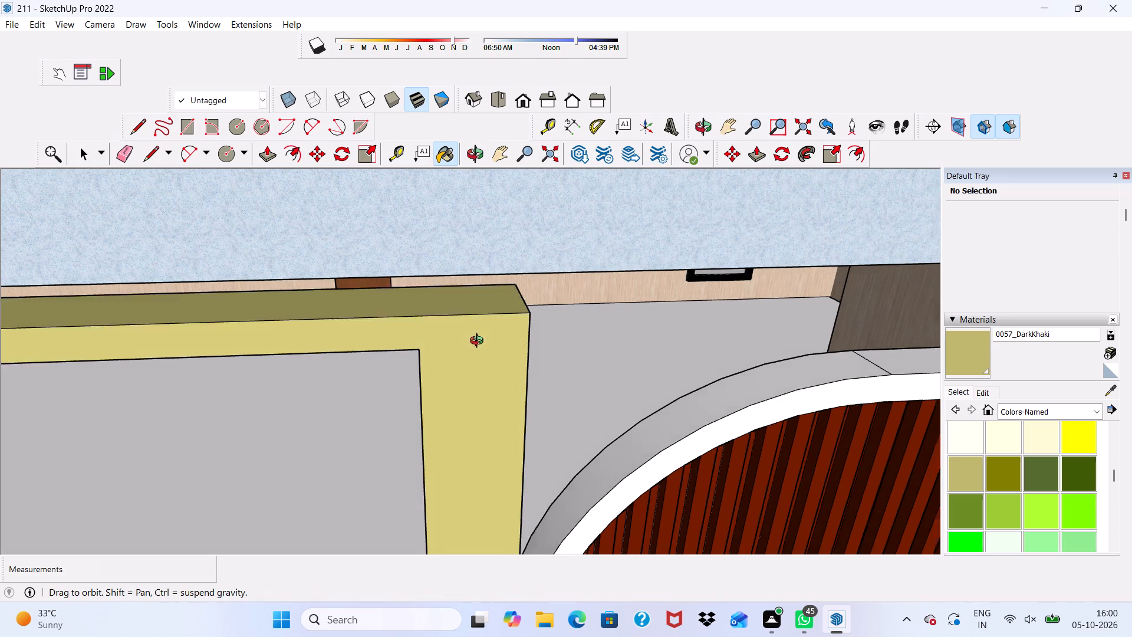
middle_click_drag(479, 342, 311, 344)
scroll(498, 340, "up", 2)
left_click_drag(460, 327, 465, 326)
scroll(485, 332, "down", 4)
scroll(505, 347, "up", 1)
scroll(505, 347, "down", 5)
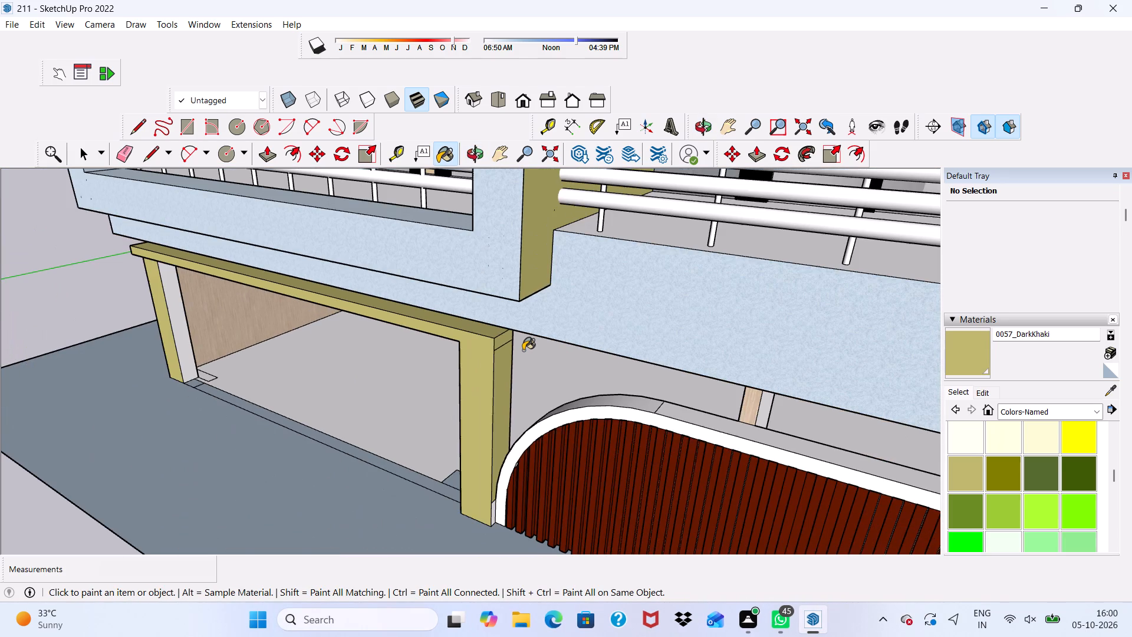
scroll(522, 350, "down", 2)
Paint the beam's end above the outer post and its underside with DarkKhaki.
middle_click_drag(394, 395, 640, 365)
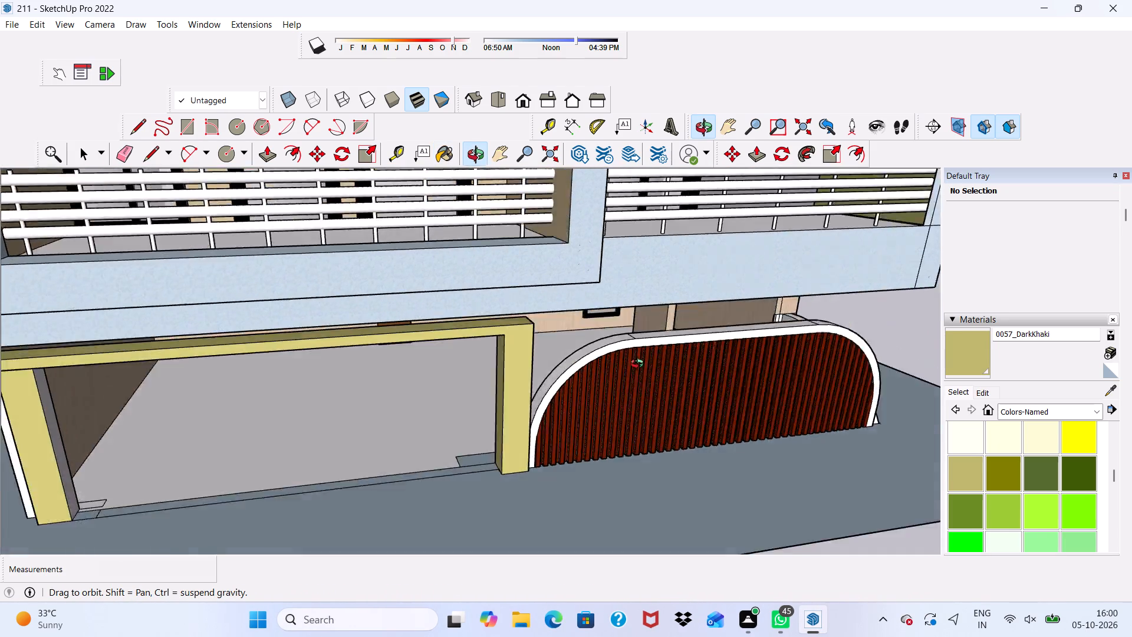
middle_click_drag(640, 365, 868, 304)
scroll(866, 305, "down", 1)
scroll(480, 328, "up", 2)
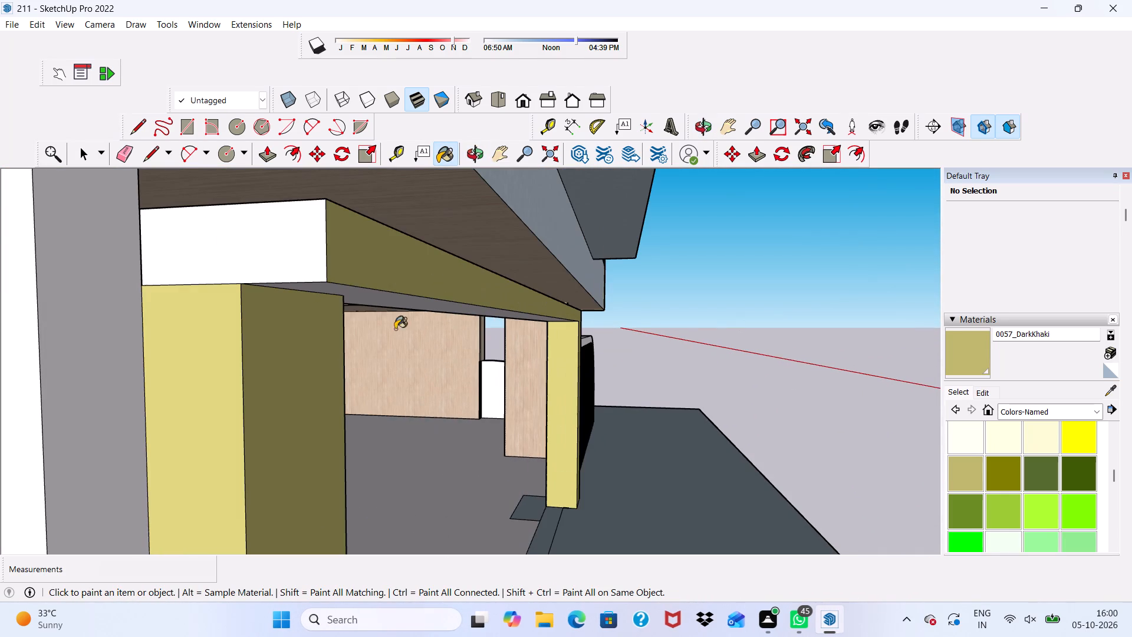
left_click(284, 268)
scroll(295, 273, "down", 7)
middle_click_drag(427, 315, 325, 252)
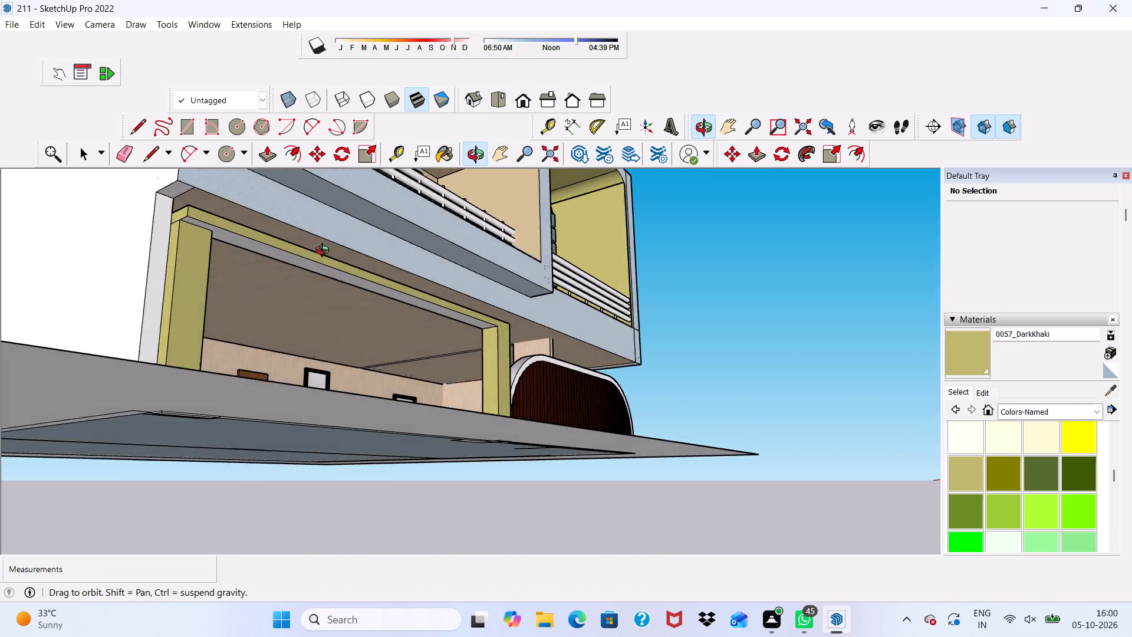
middle_click_drag(325, 252, 316, 249)
middle_click(316, 249)
scroll(321, 257, "up", 5)
left_click(318, 277)
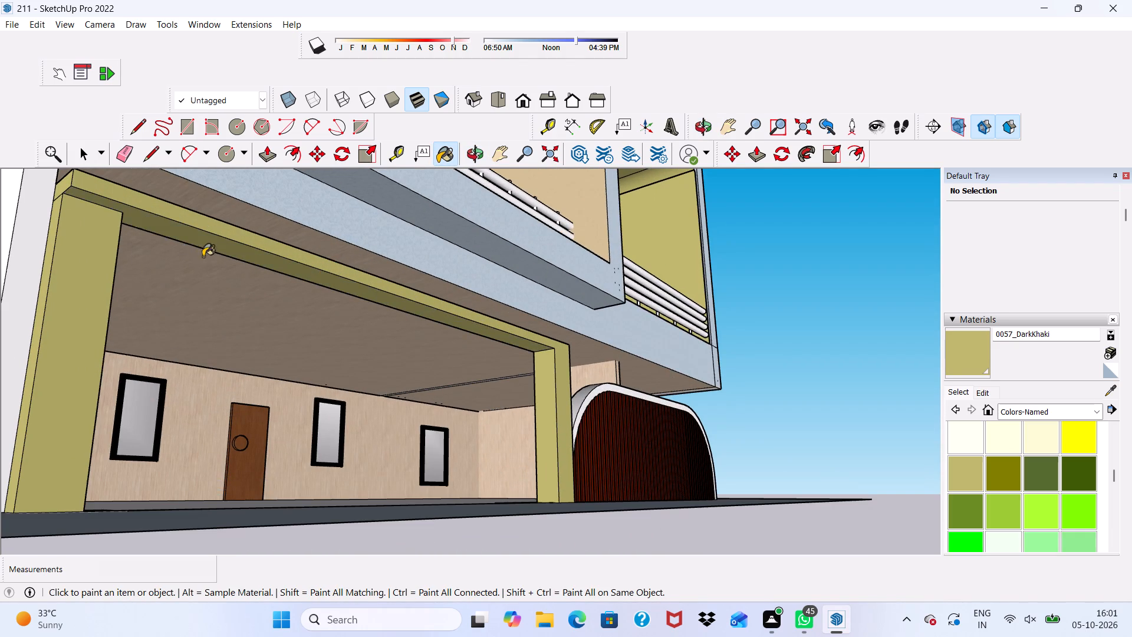
Review the DarkKhaki carport frame and the slatted arch together with the balconies from the front.
scroll(221, 268, "down", 4)
scroll(385, 288, "down", 3)
middle_click_drag(414, 294, 239, 390)
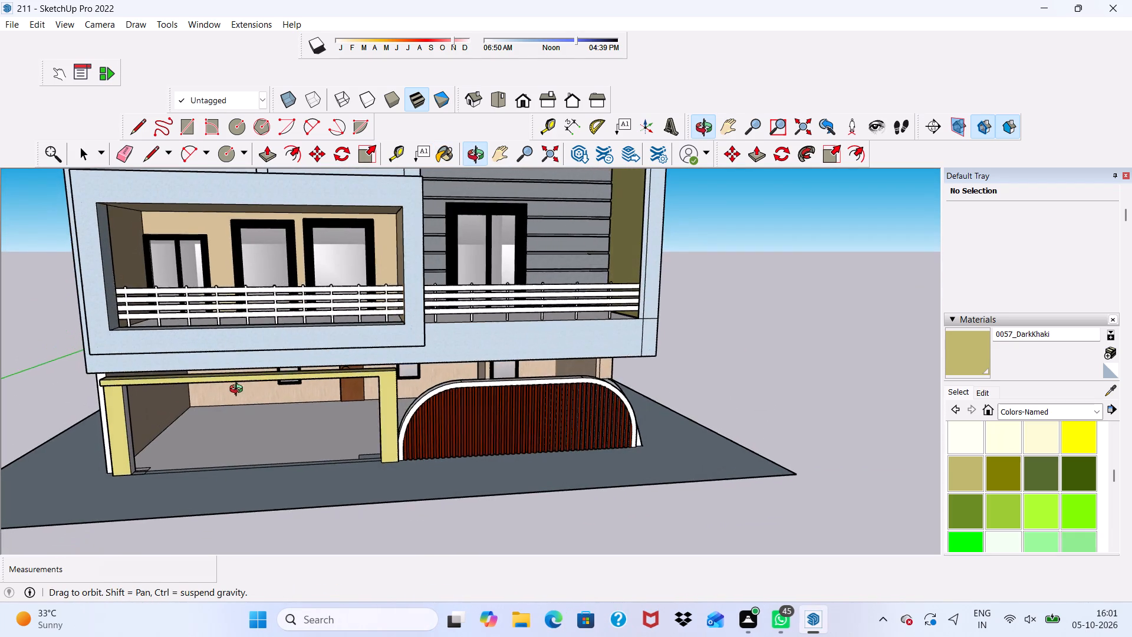
middle_click_drag(239, 390, 238, 390)
scroll(393, 353, "up", 9)
scroll(414, 364, "down", 2)
scroll(419, 381, "up", 1)
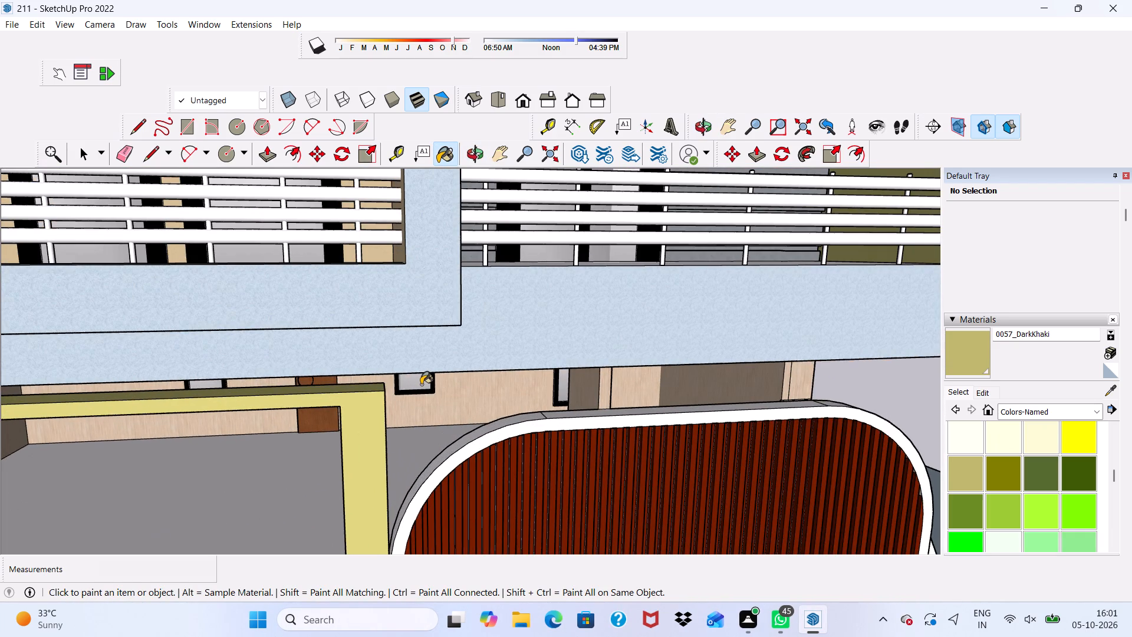
key("space")
scroll(404, 399, "down", 2)
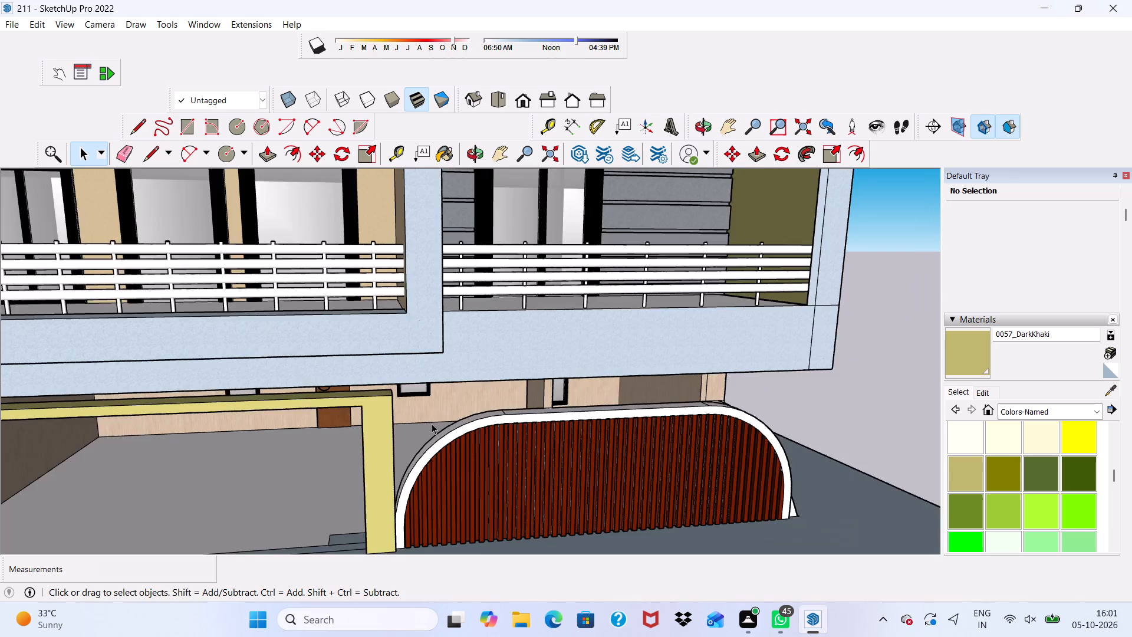
scroll(432, 423, "down", 2)
middle_click_drag(309, 482, 264, 439)
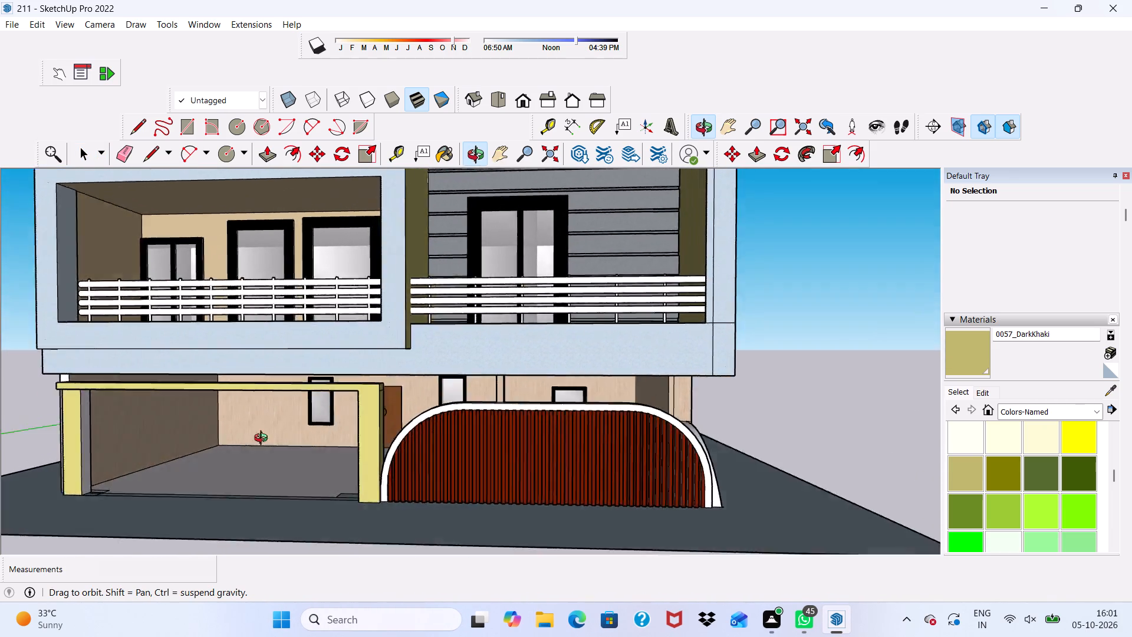
middle_click_drag(264, 439, 234, 502)
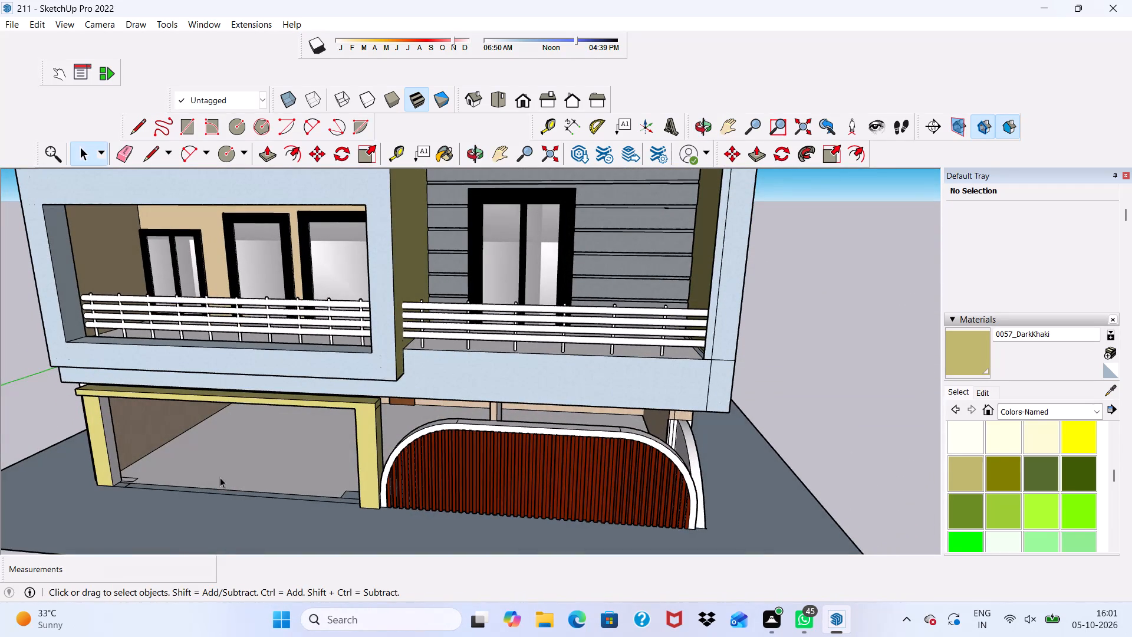
Examine the carport interior, its DarkKhaki frame and the whole house front for surfaces still unpainted.
scroll(222, 475, "up", 6)
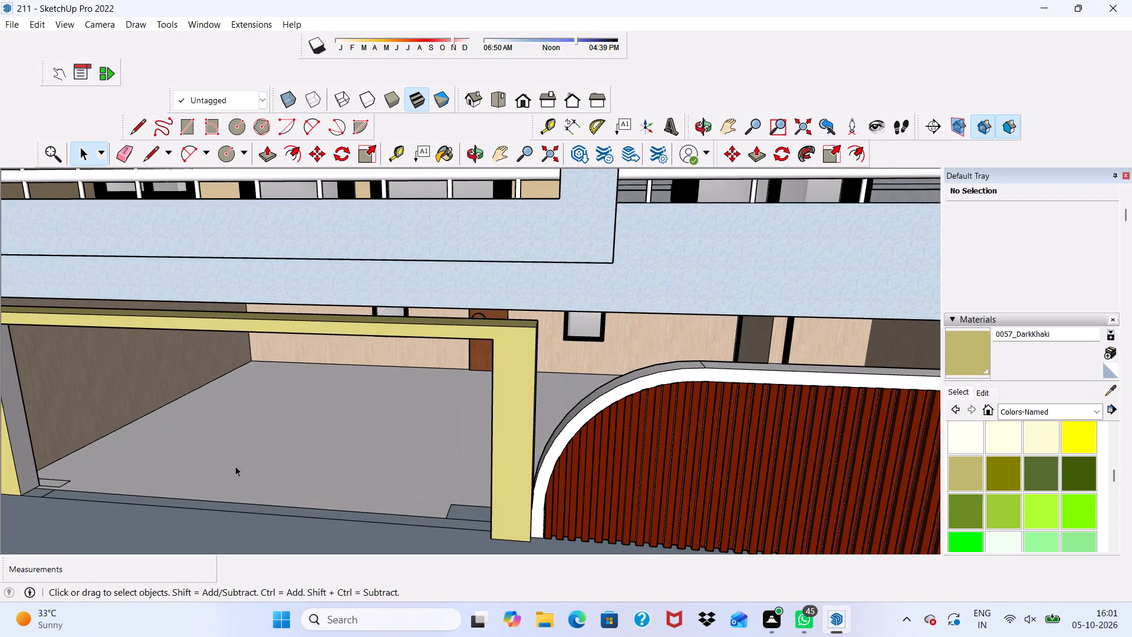
scroll(235, 466, "up", 4)
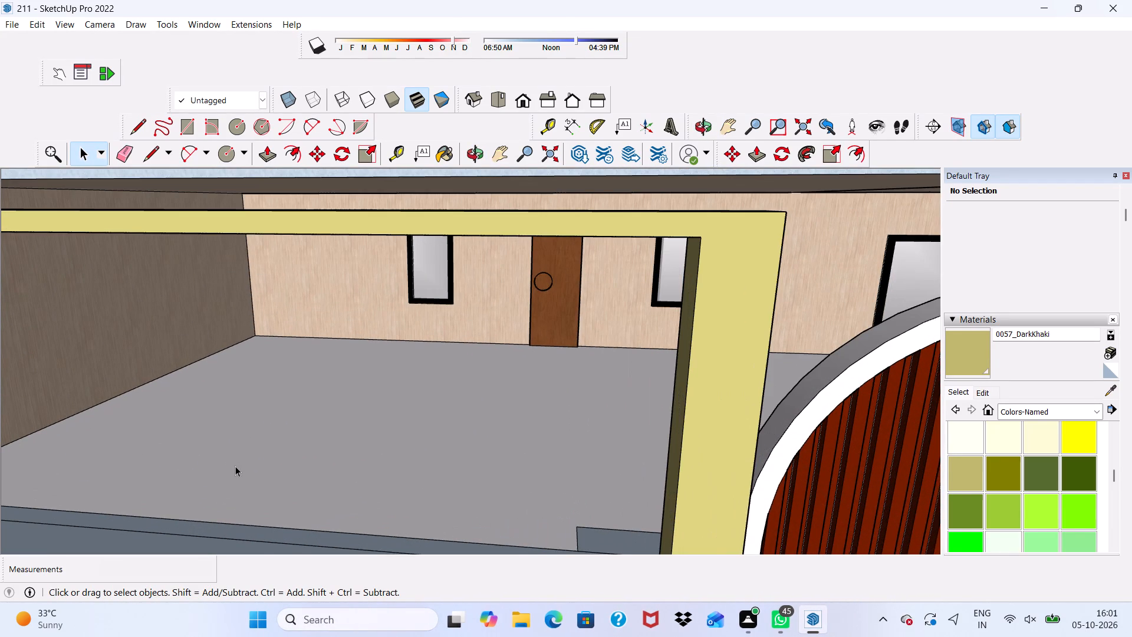
scroll(235, 466, "up", 1)
scroll(329, 399, "down", 4)
scroll(524, 329, "down", 2)
scroll(601, 339, "up", 1)
scroll(623, 340, "down", 1)
scroll(662, 334, "up", 1)
middle_click_drag(609, 343, 718, 316)
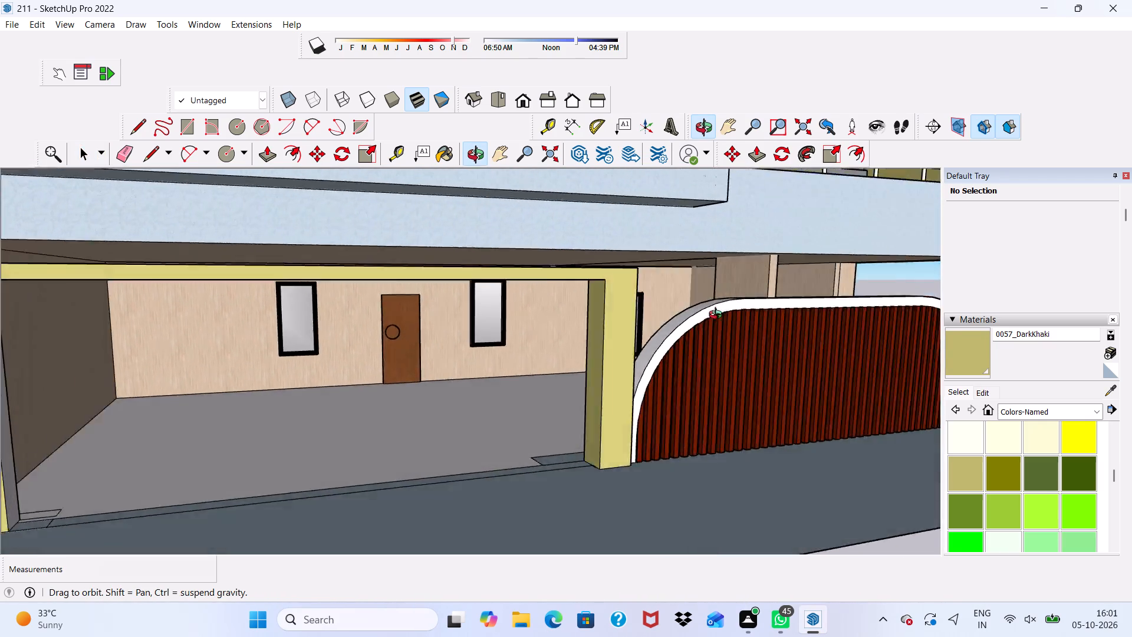
middle_click_drag(718, 316, 529, 363)
scroll(506, 349, "down", 3)
scroll(519, 367, "up", 1)
scroll(526, 368, "down", 12)
middle_click_drag(643, 338, 814, 295)
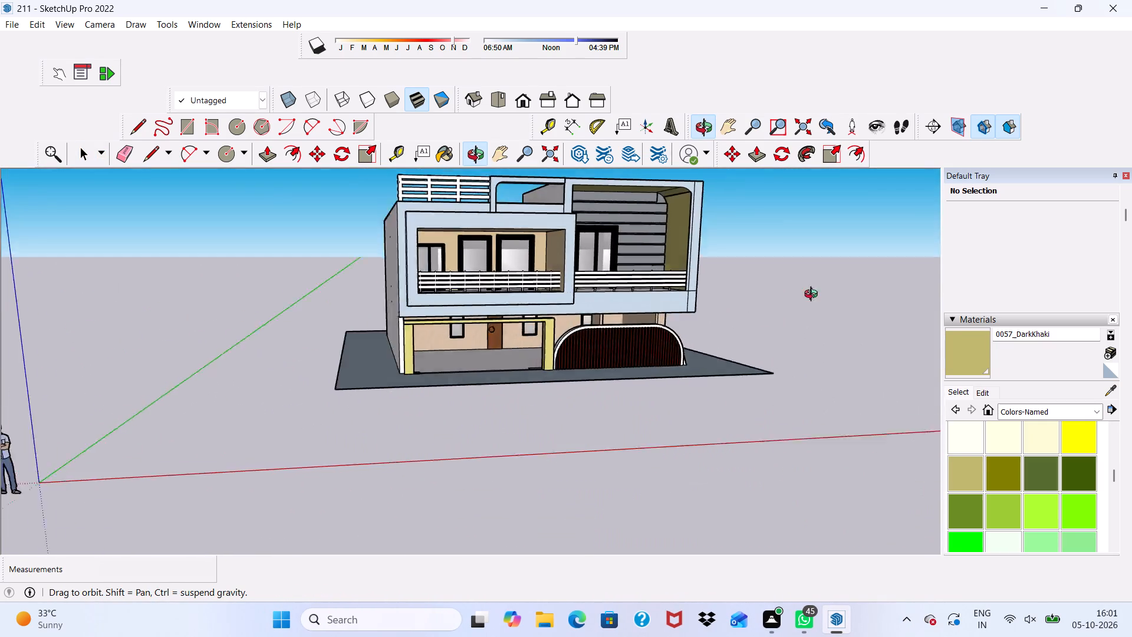
middle_click_drag(814, 295, 614, 337)
scroll(620, 249, "up", 5)
scroll(620, 277, "down", 3)
scroll(578, 326, "down", 1)
middle_click_drag(574, 336, 660, 231)
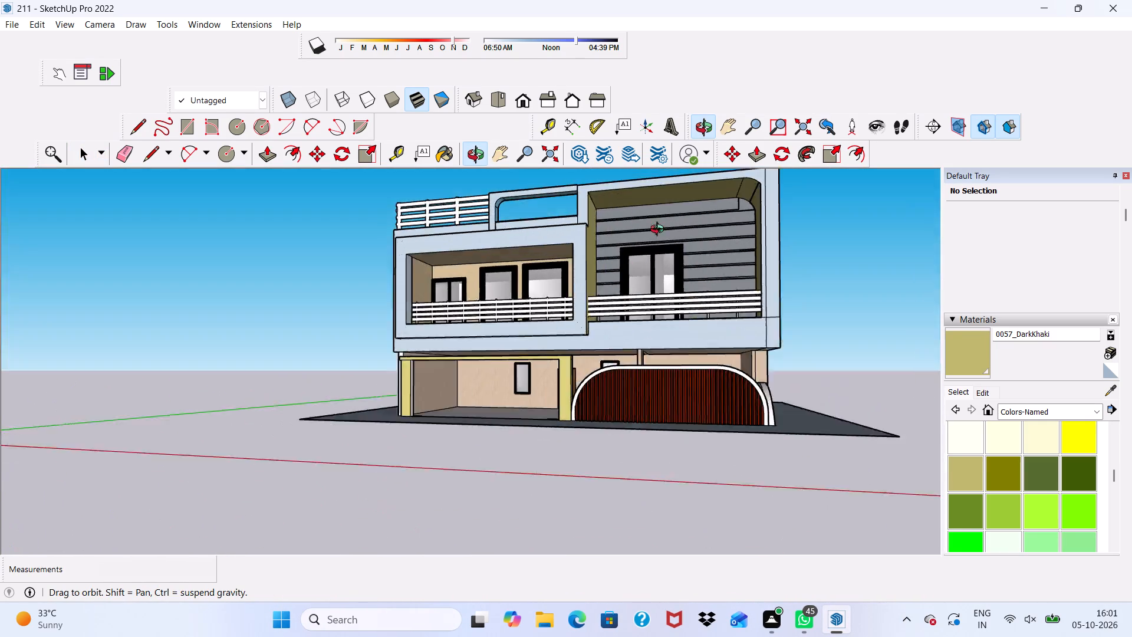
middle_click_drag(660, 231, 781, 287)
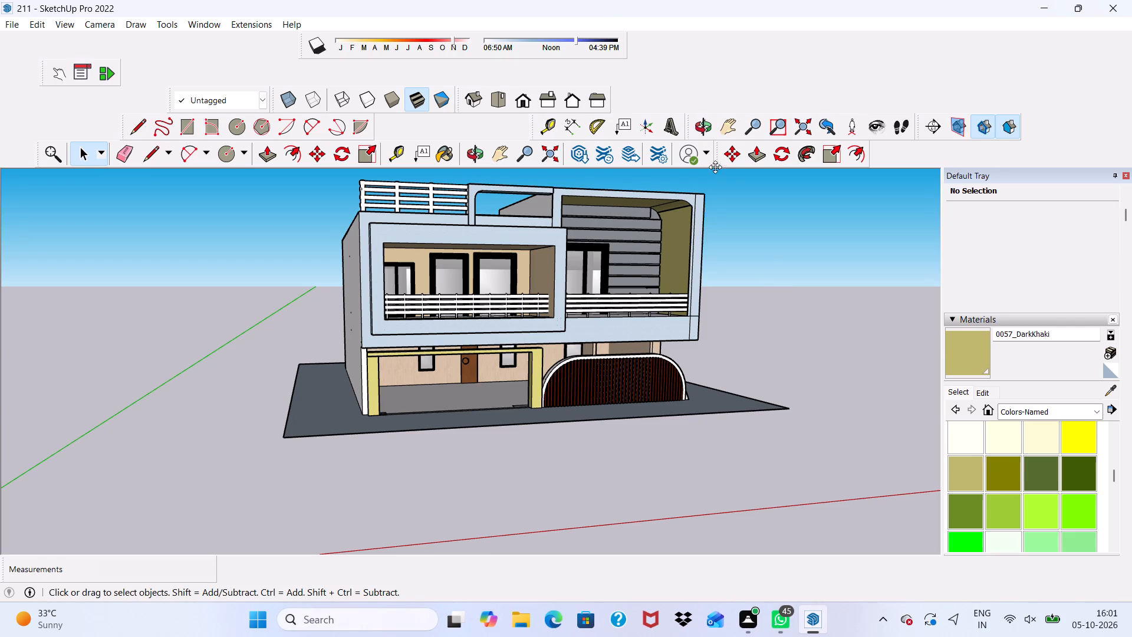
Paint the inner side of the carport frame's outer post with DarkKhaki.
scroll(599, 114, "down", 3)
scroll(432, 382, "up", 5)
middle_click_drag(378, 354, 288, 272)
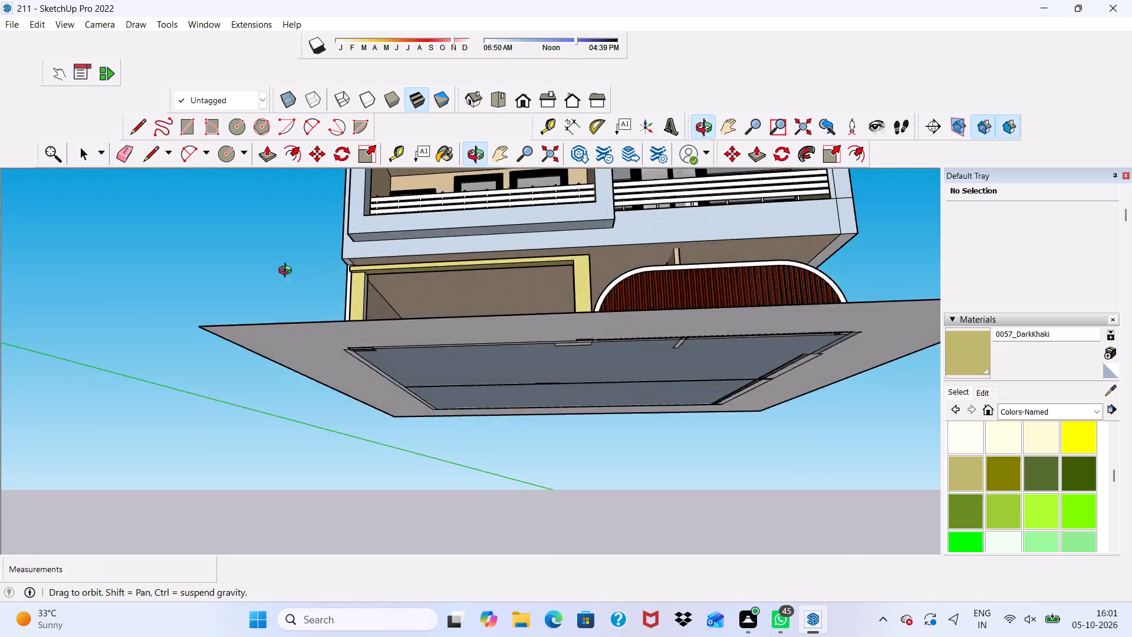
middle_click_drag(288, 272, 303, 317)
scroll(463, 265, "up", 6)
scroll(340, 339, "up", 4)
middle_click_drag(236, 370, 235, 370)
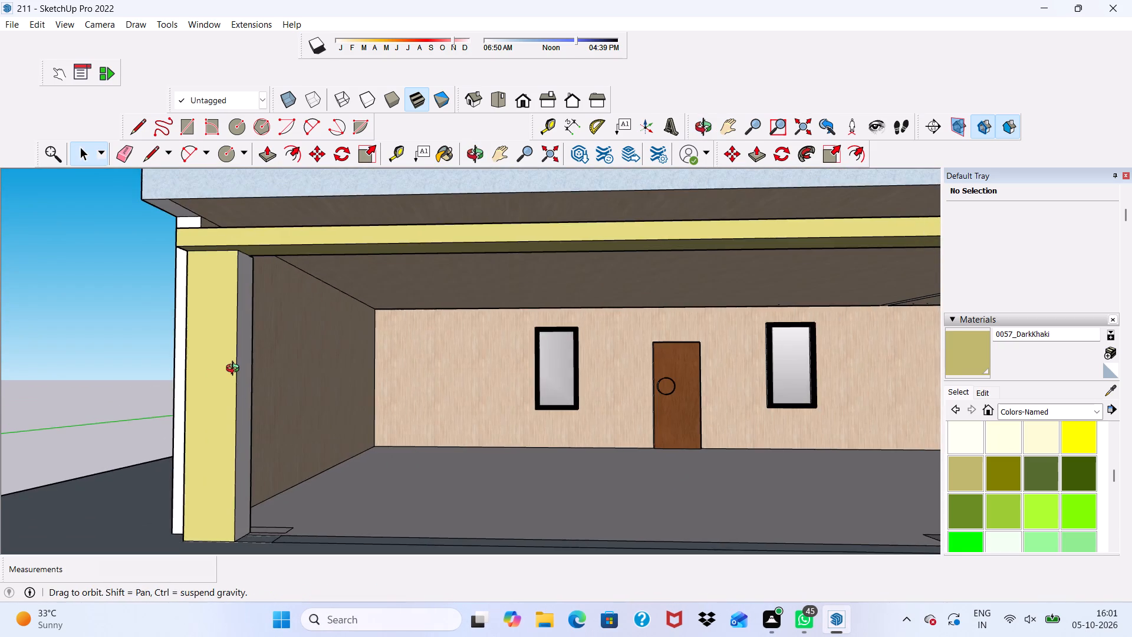
middle_click_drag(235, 370, 269, 371)
scroll(955, 474, "up", 1)
left_click(955, 474)
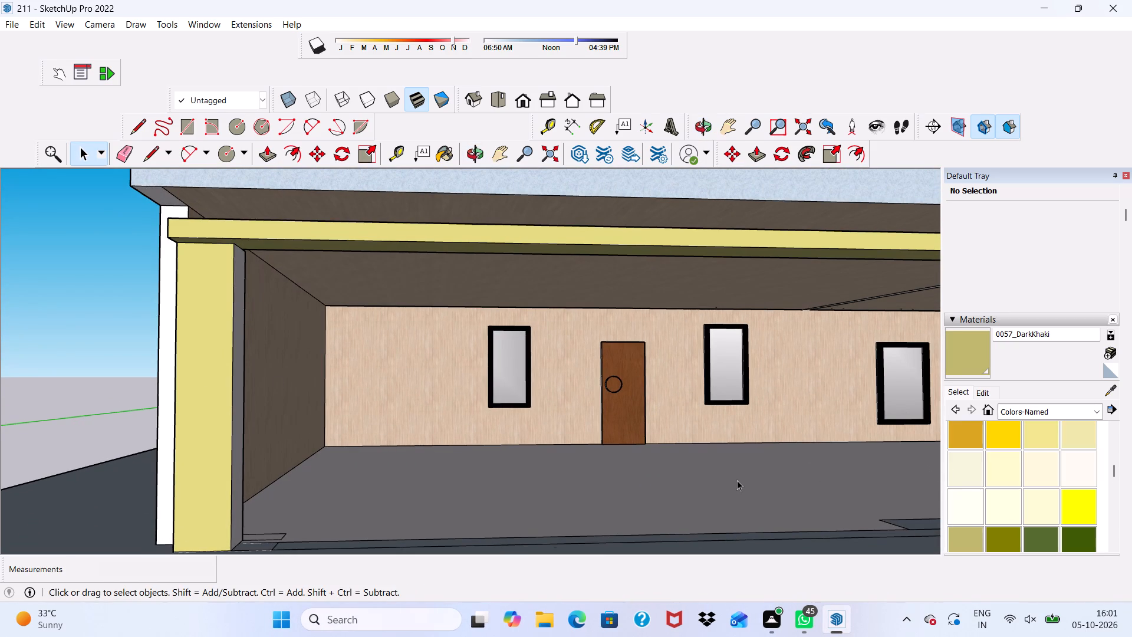
scroll(924, 467, "down", 3)
scroll(973, 438, "down", 1)
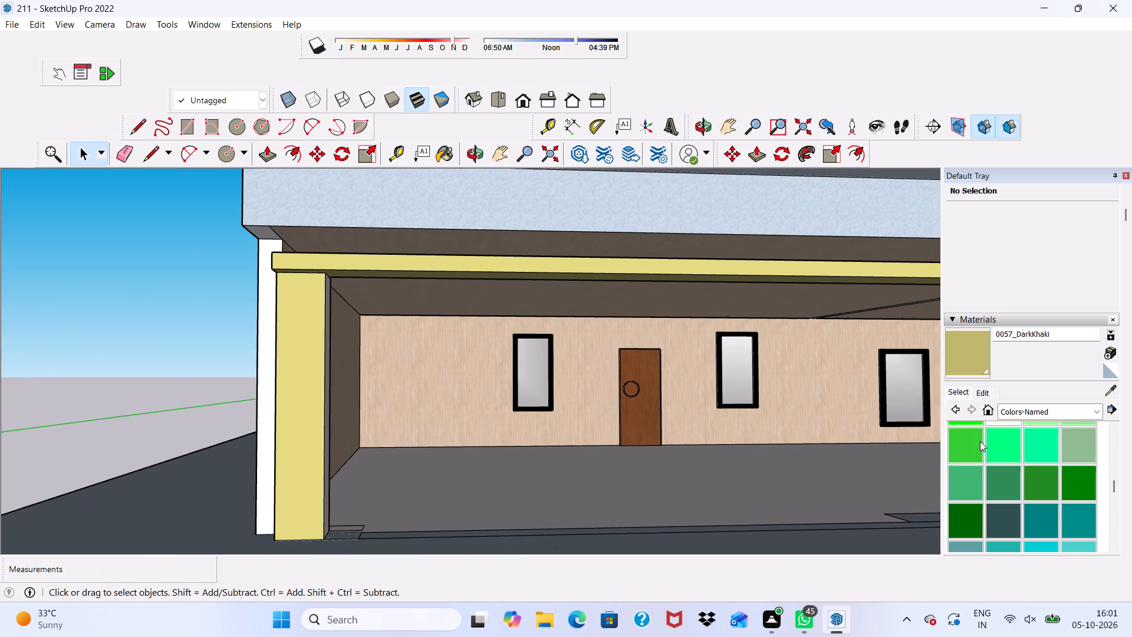
scroll(980, 441, "up", 3)
scroll(969, 454, "down", 1)
left_click(962, 466)
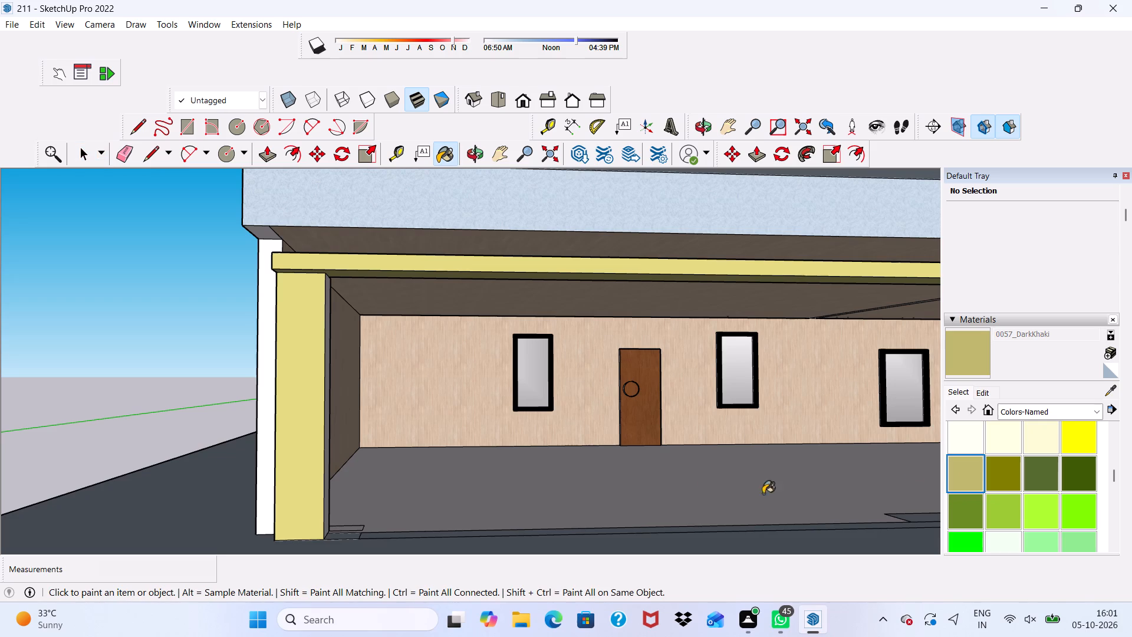
scroll(362, 426, "up", 6)
scroll(281, 412, "up", 4)
left_click(332, 373)
Paint the small white patch at the base of the arch-side carport post with DarkKhaki.
scroll(310, 392, "down", 3)
scroll(312, 404, "up", 1)
scroll(314, 408, "down", 1)
scroll(323, 416, "up", 1)
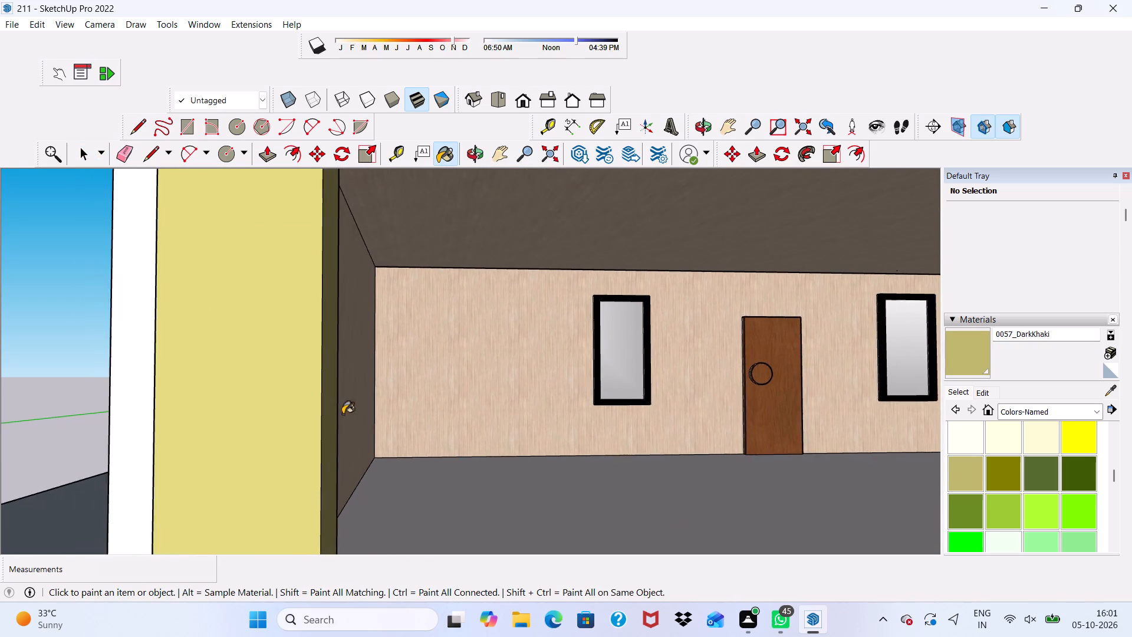
middle_click_drag(343, 414, 384, 412)
scroll(287, 434, "down", 12)
scroll(526, 417, "up", 5)
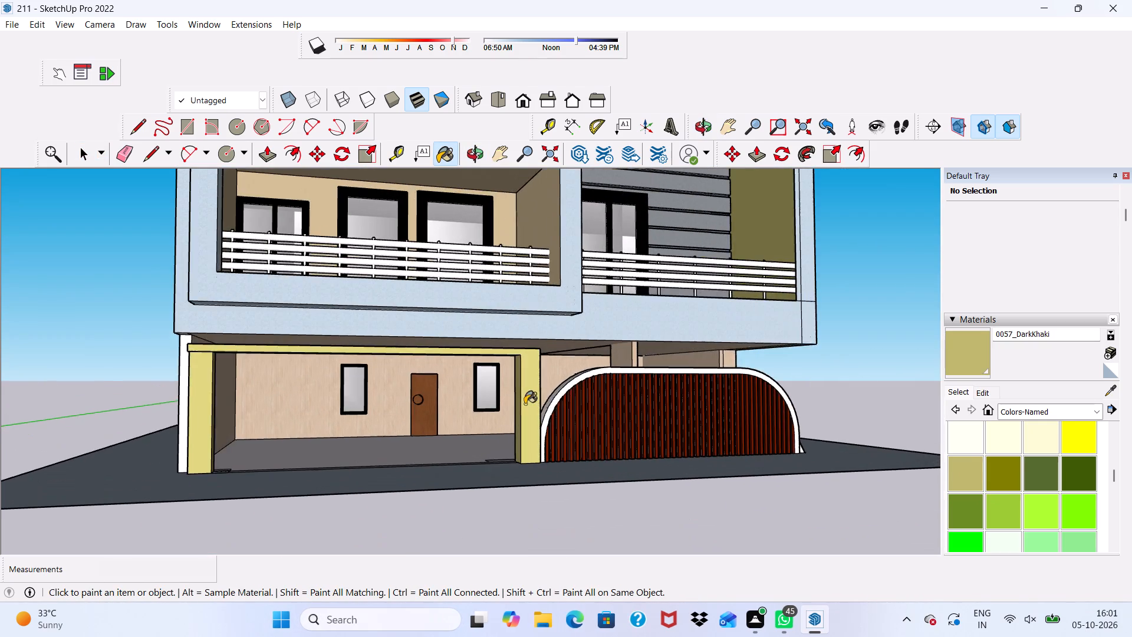
middle_click_drag(508, 415, 233, 438)
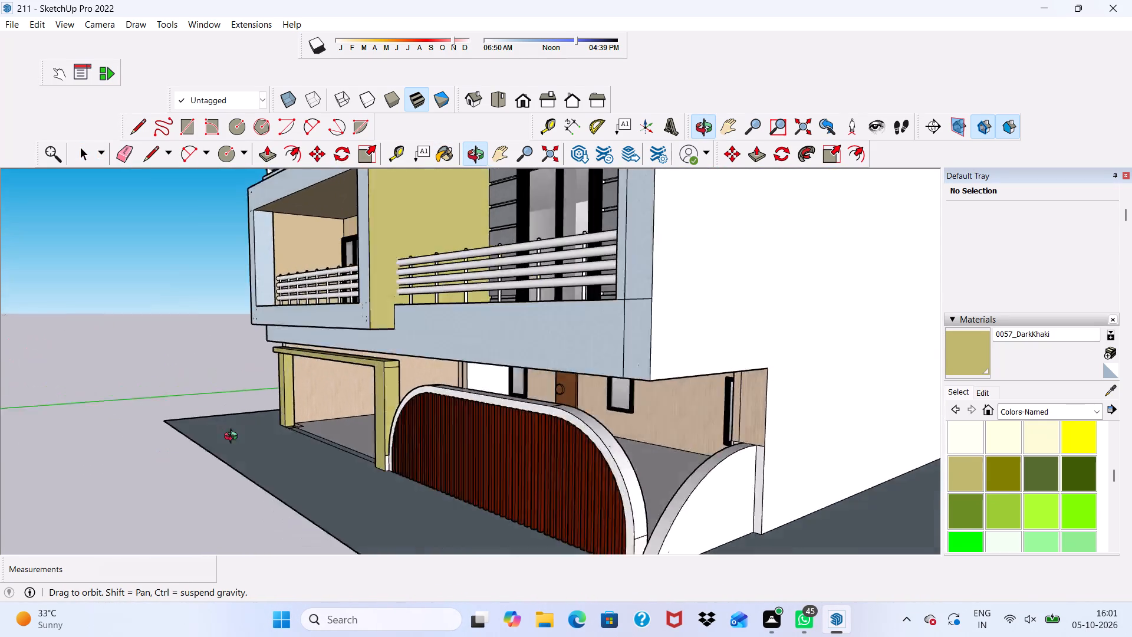
middle_click_drag(233, 438, 284, 459)
scroll(384, 480, "up", 14)
left_click(419, 463)
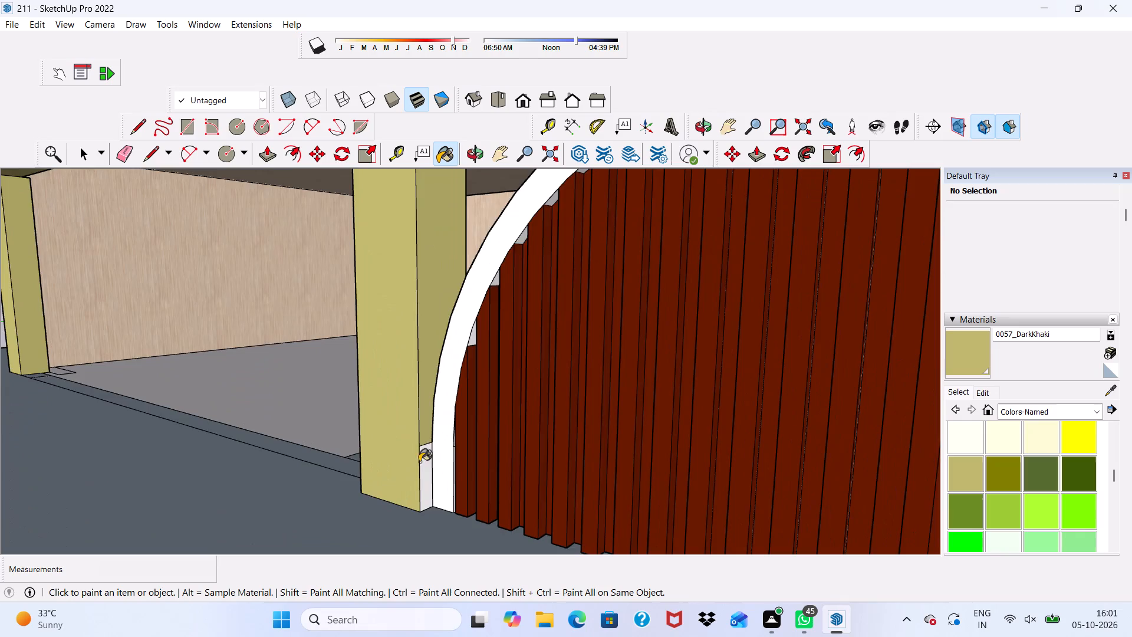
scroll(397, 463, "down", 3)
scroll(407, 471, "up", 4)
left_click(420, 462)
Check the carport frame, slatted arch and balconies from both sides and the front.
scroll(412, 458, "down", 4)
middle_click_drag(308, 452, 388, 425)
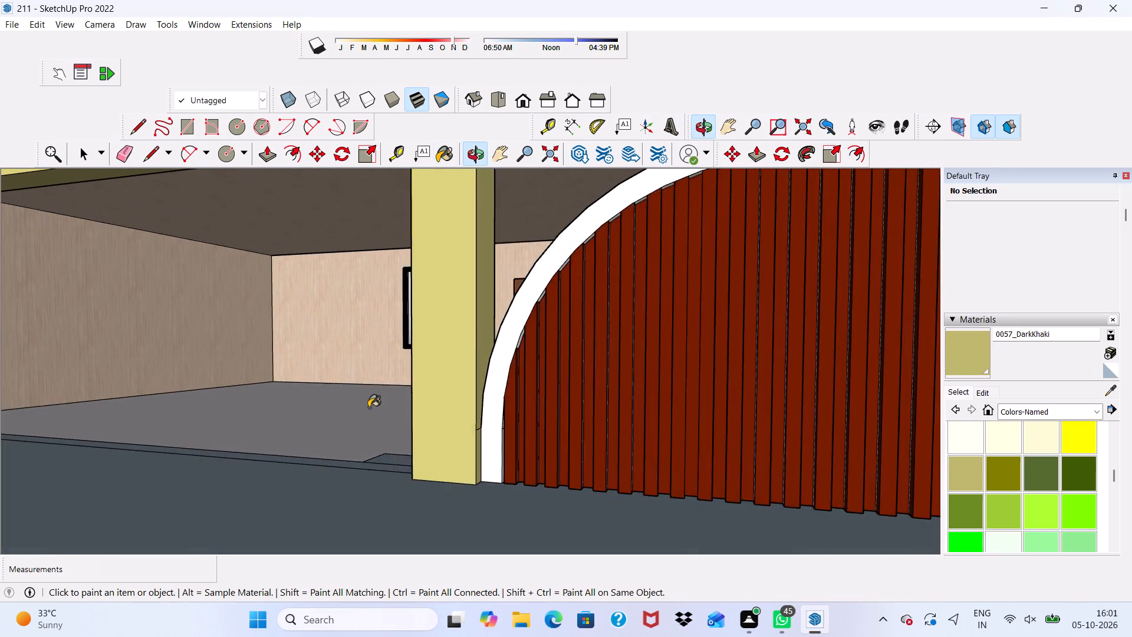
scroll(352, 405, "down", 4)
scroll(373, 409, "up", 1)
scroll(376, 410, "down", 3)
middle_click_drag(344, 361, 535, 356)
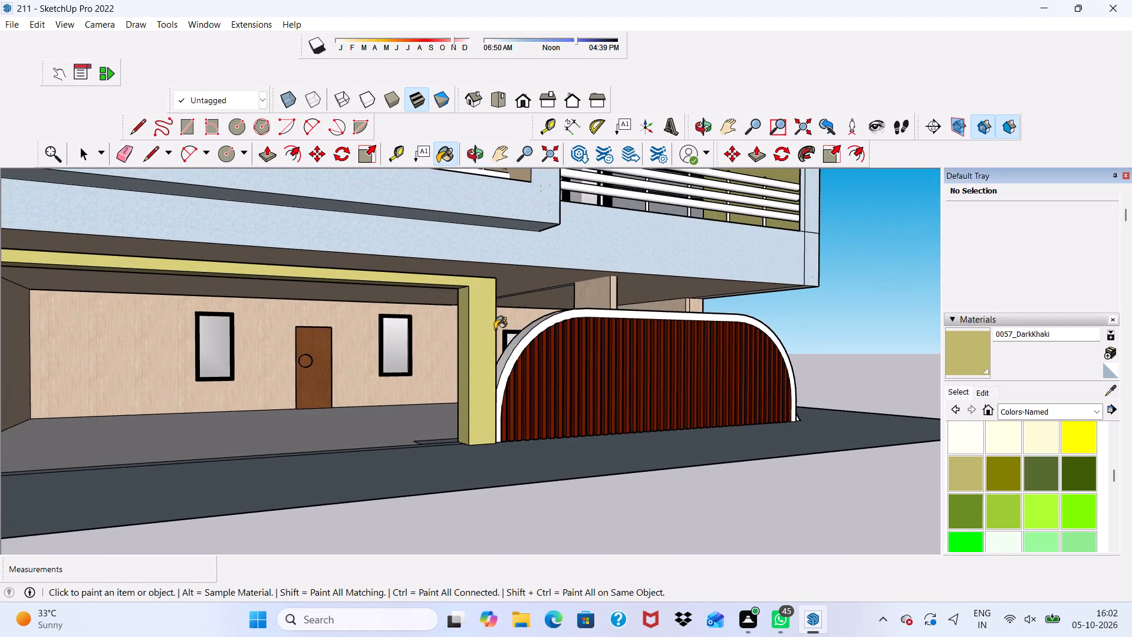
scroll(419, 311, "up", 1)
scroll(419, 317, "down", 3)
scroll(419, 329, "up", 1)
scroll(363, 325, "down", 5)
middle_click_drag(373, 359, 570, 380)
scroll(450, 393, "up", 3)
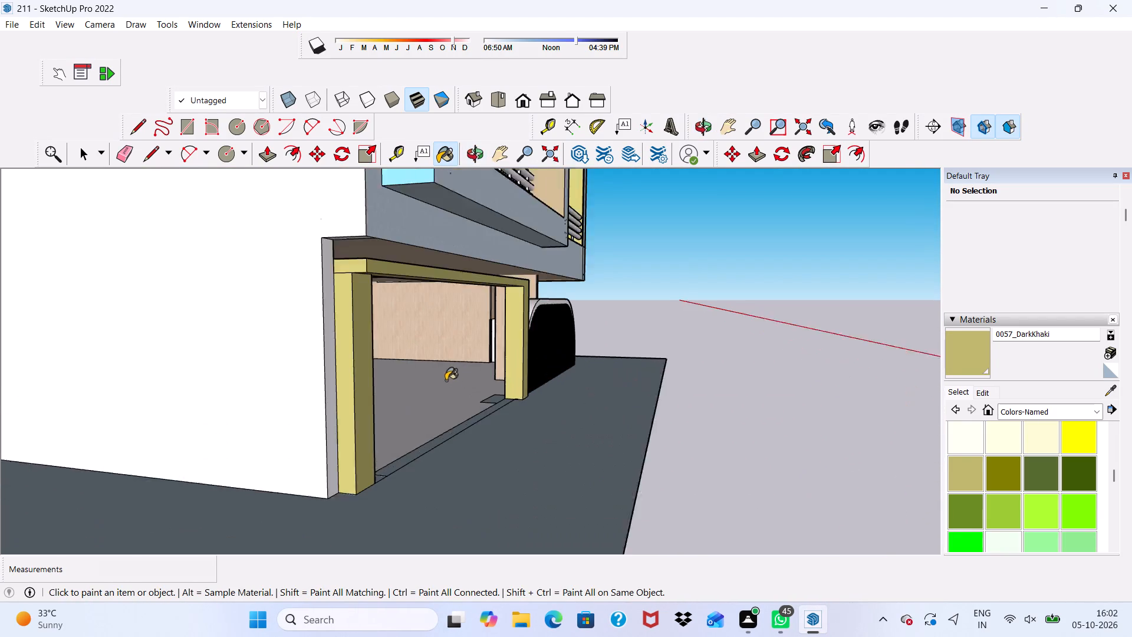
scroll(446, 380, "up", 2)
scroll(309, 375, "up", 1)
scroll(312, 376, "down", 4)
middle_click_drag(338, 378, 146, 420)
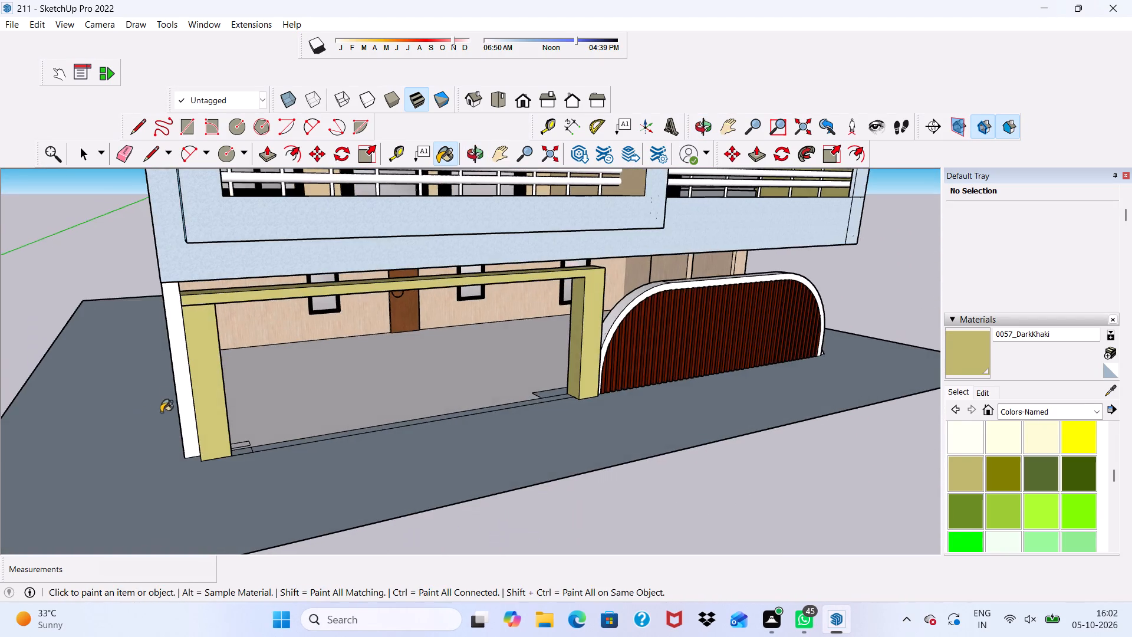
scroll(160, 359, "down", 5)
scroll(364, 370, "up", 2)
scroll(244, 382, "down", 3)
middle_click_drag(298, 394, 88, 320)
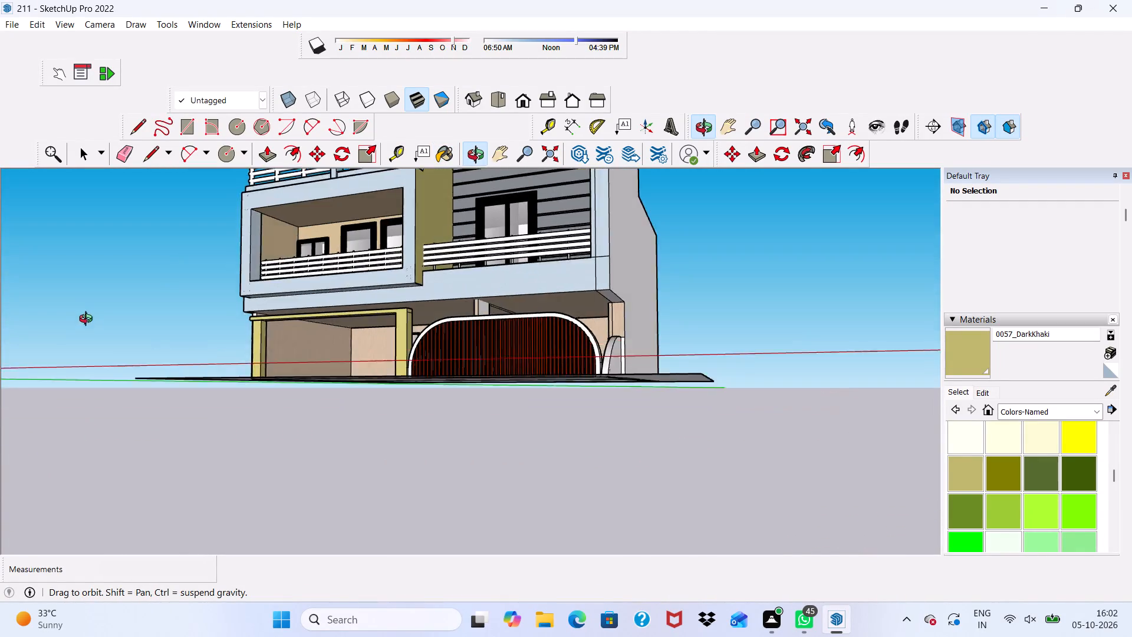
middle_click_drag(88, 320, 122, 313)
scroll(273, 221, "up", 9)
scroll(508, 340, "down", 5)
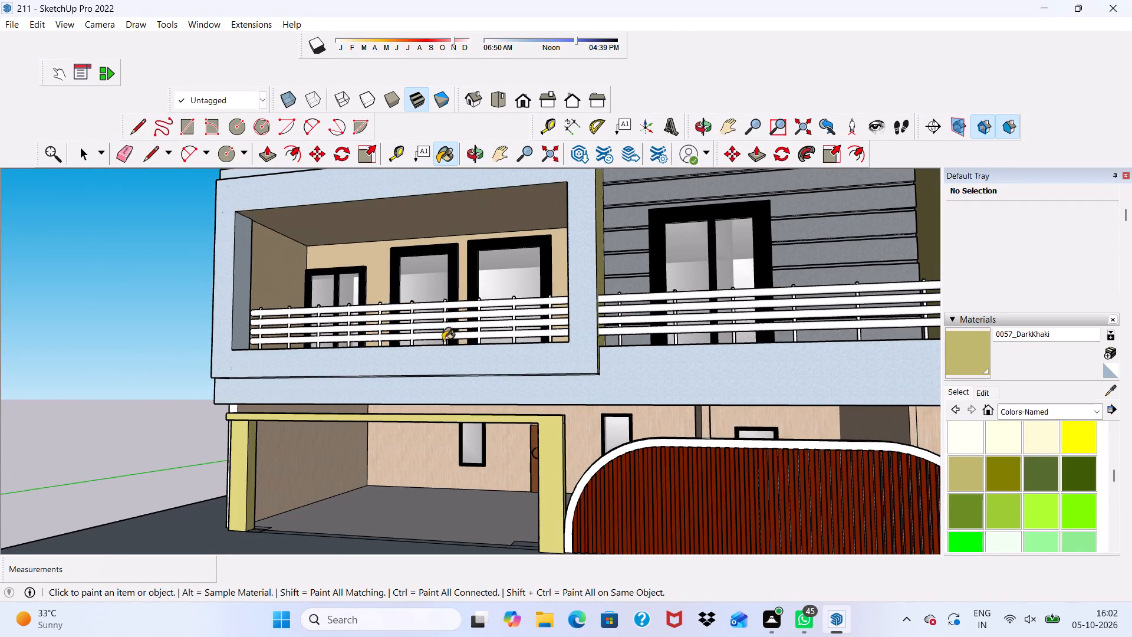
middle_click_drag(445, 336, 545, 348)
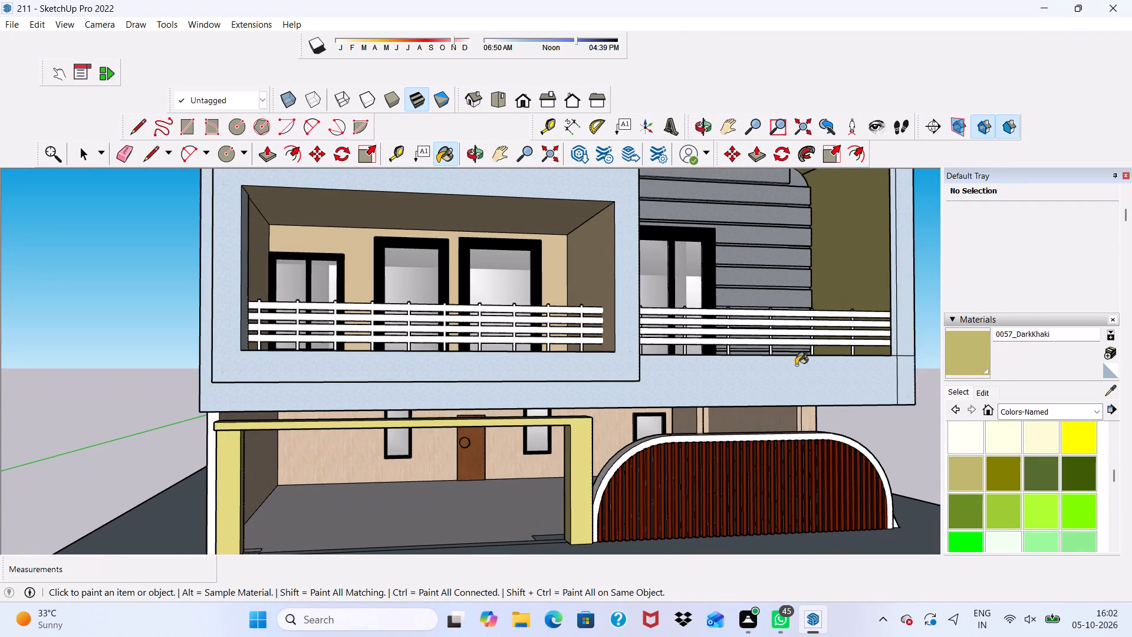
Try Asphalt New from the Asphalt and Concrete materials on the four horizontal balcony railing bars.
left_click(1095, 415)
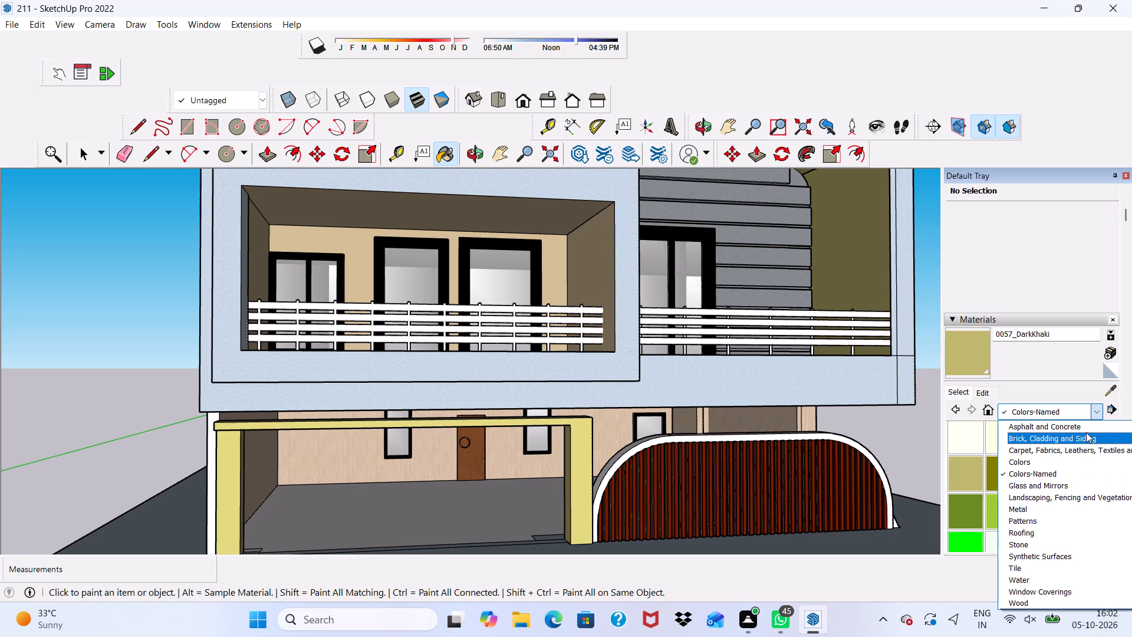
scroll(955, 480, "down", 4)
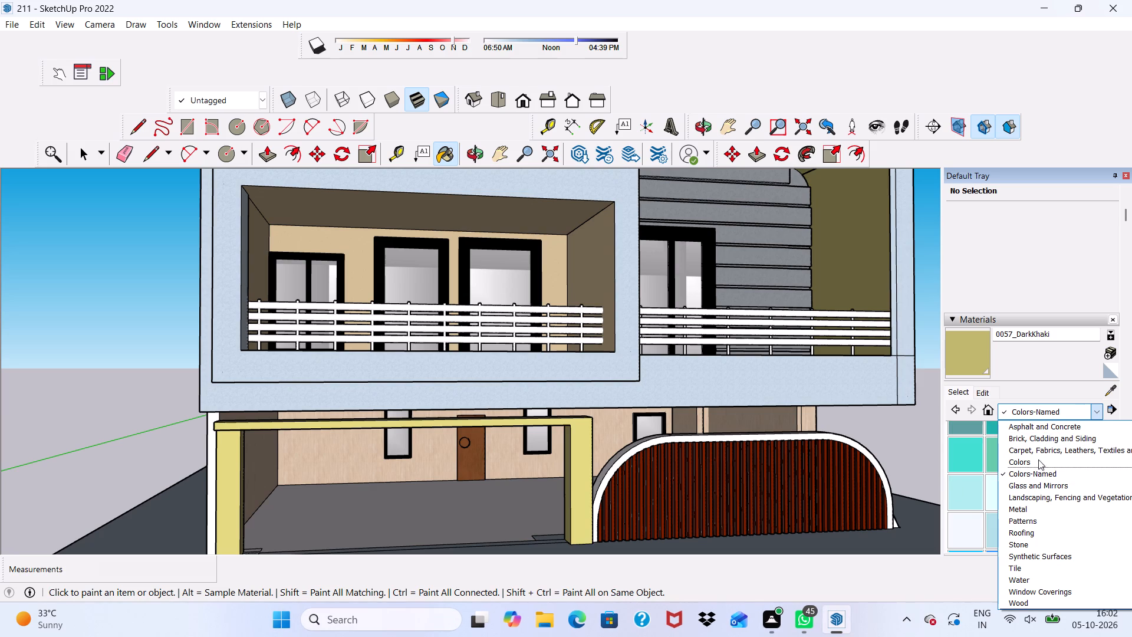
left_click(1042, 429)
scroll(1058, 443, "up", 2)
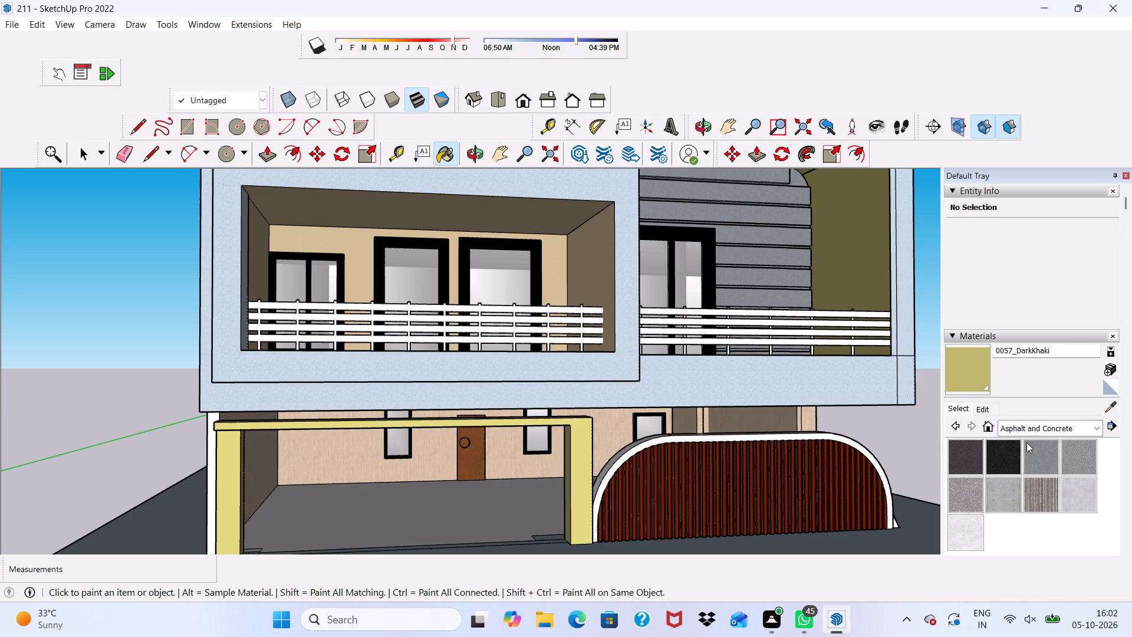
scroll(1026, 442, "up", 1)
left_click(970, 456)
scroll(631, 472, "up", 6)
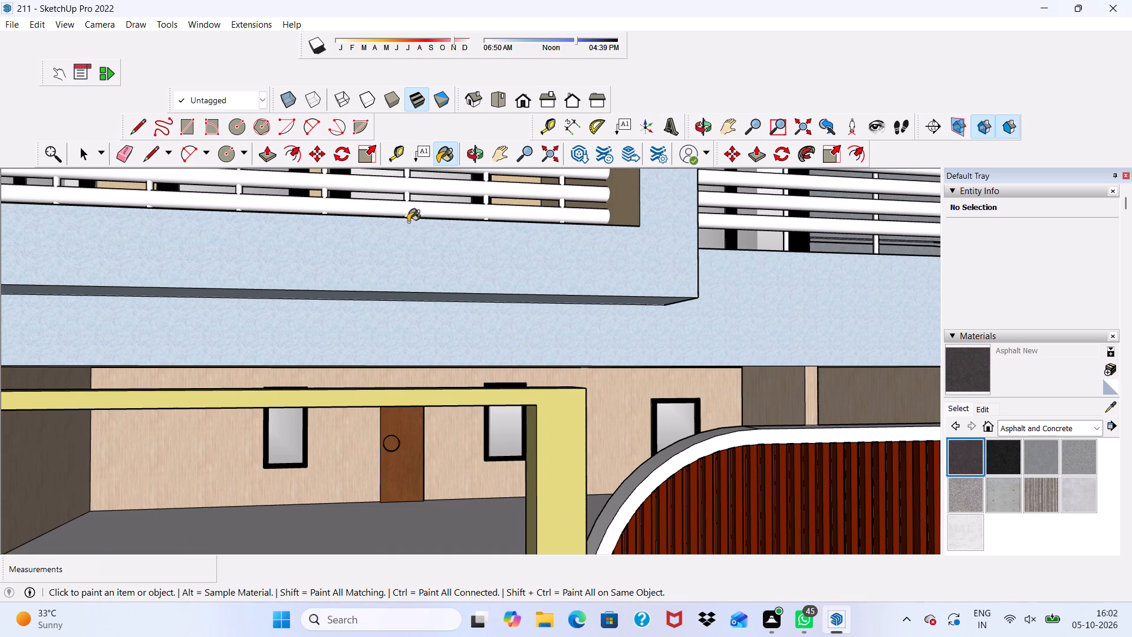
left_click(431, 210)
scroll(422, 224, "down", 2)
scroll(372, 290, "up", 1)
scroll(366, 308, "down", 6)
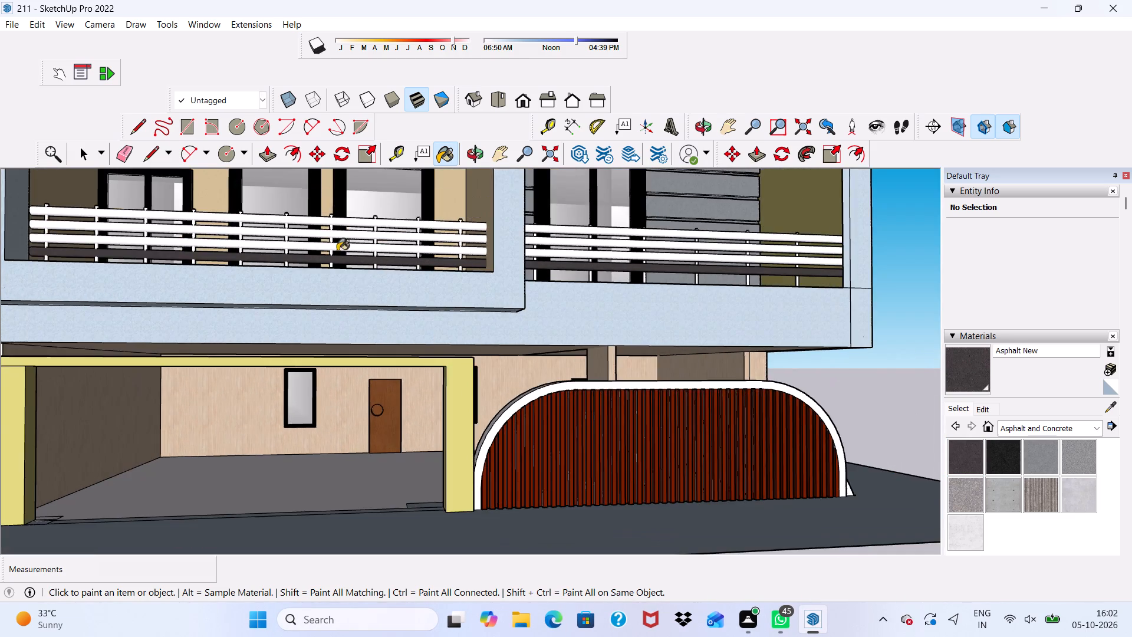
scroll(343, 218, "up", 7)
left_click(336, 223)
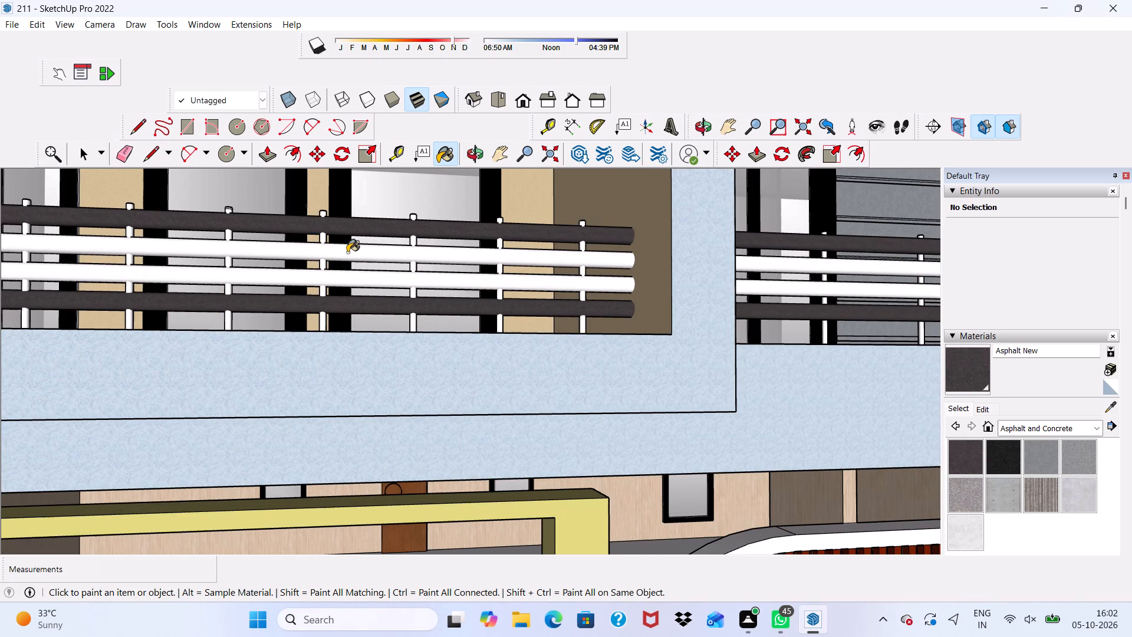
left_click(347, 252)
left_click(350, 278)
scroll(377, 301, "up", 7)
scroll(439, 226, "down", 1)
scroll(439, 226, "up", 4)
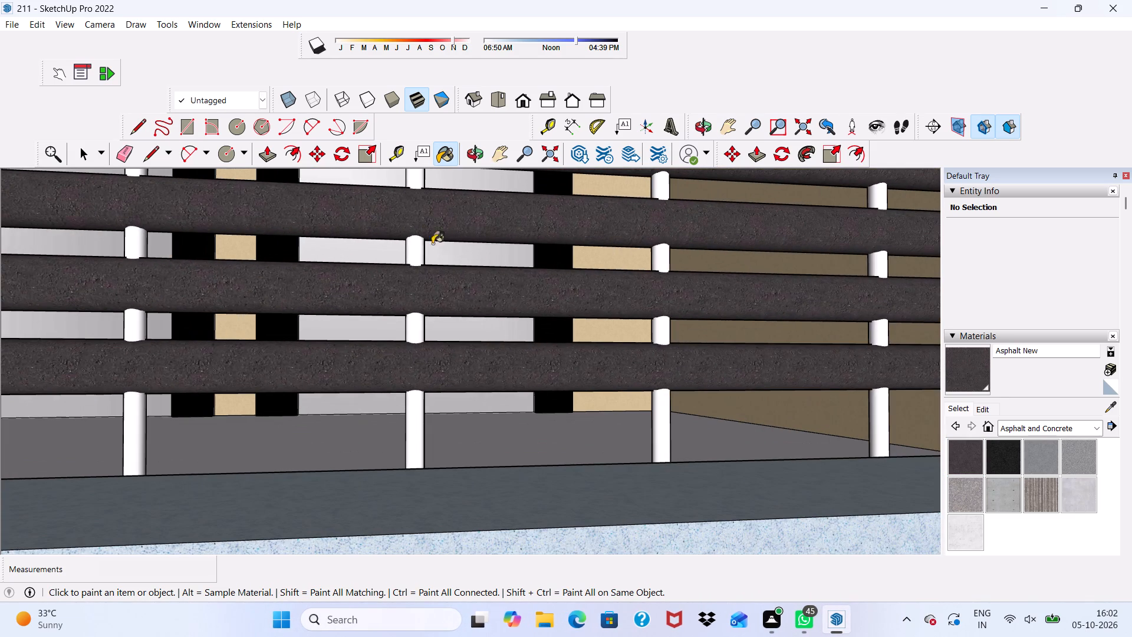
Paint all four horizontal balcony railing bars with Blacktop Old 01 from the Asphalt and Concrete materials.
left_click(1044, 454)
scroll(939, 457, "up", 3)
left_click(677, 350)
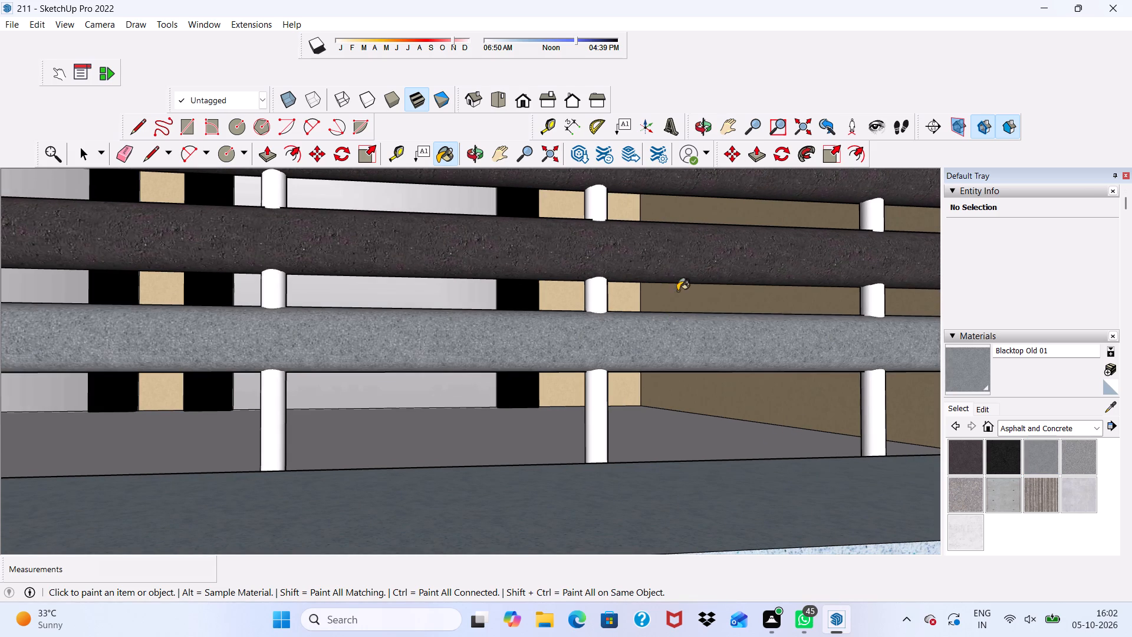
left_click(670, 245)
scroll(663, 266, "down", 12)
scroll(614, 329, "up", 3)
left_click(567, 306)
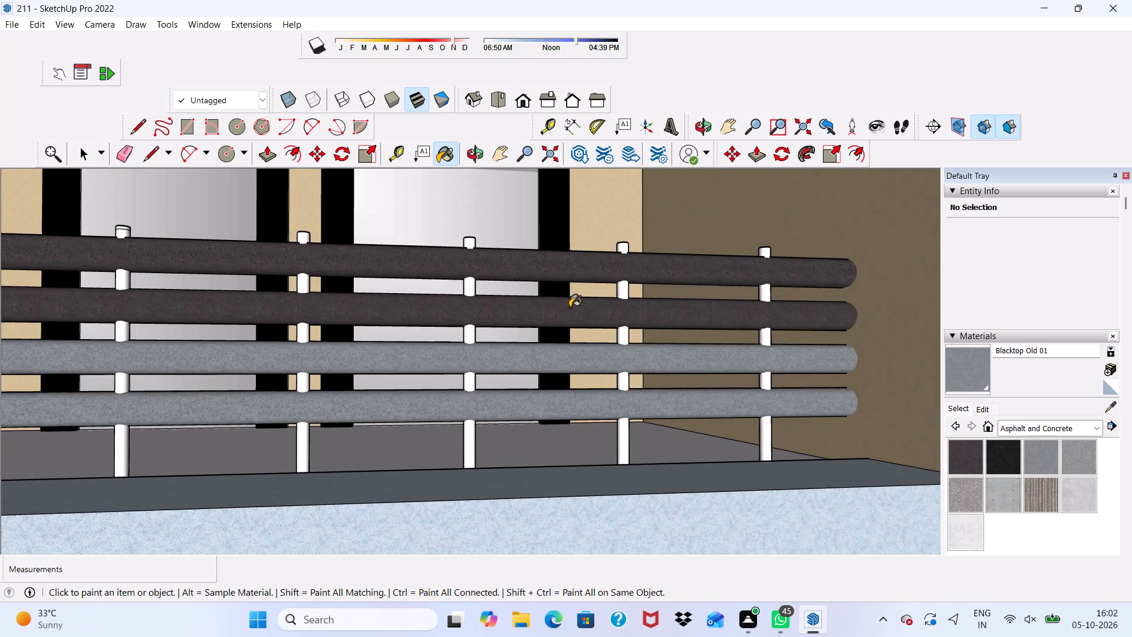
left_click(571, 257)
Paint all the vertical railing posts of the projecting framed balcony with Blacktop Old 01.
scroll(585, 269, "up", 2)
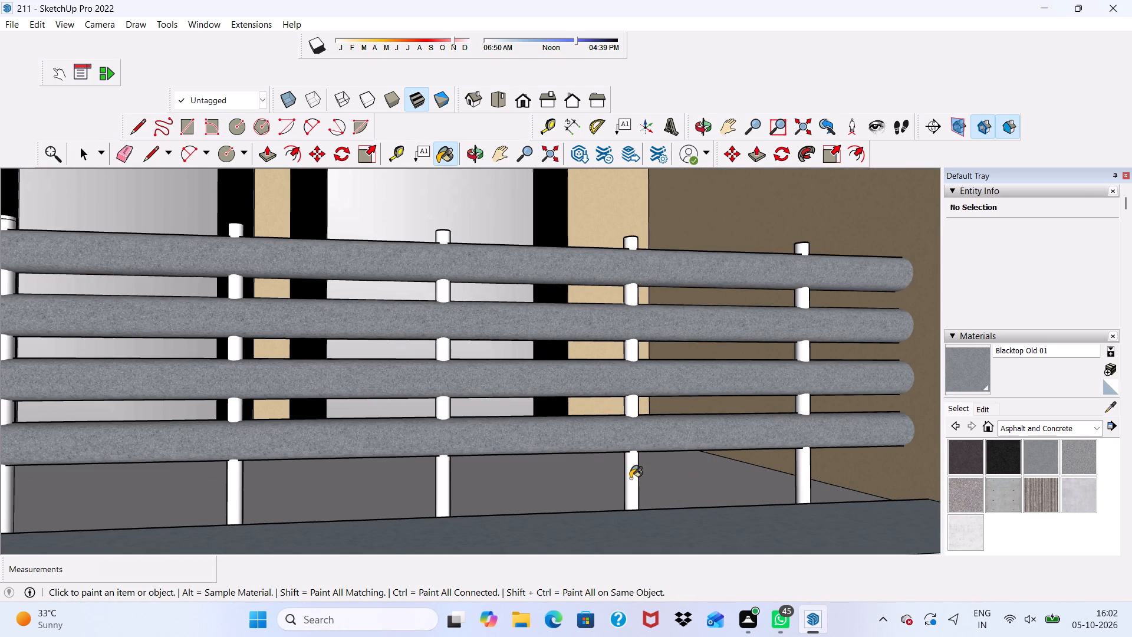
left_click(630, 478)
left_click(807, 473)
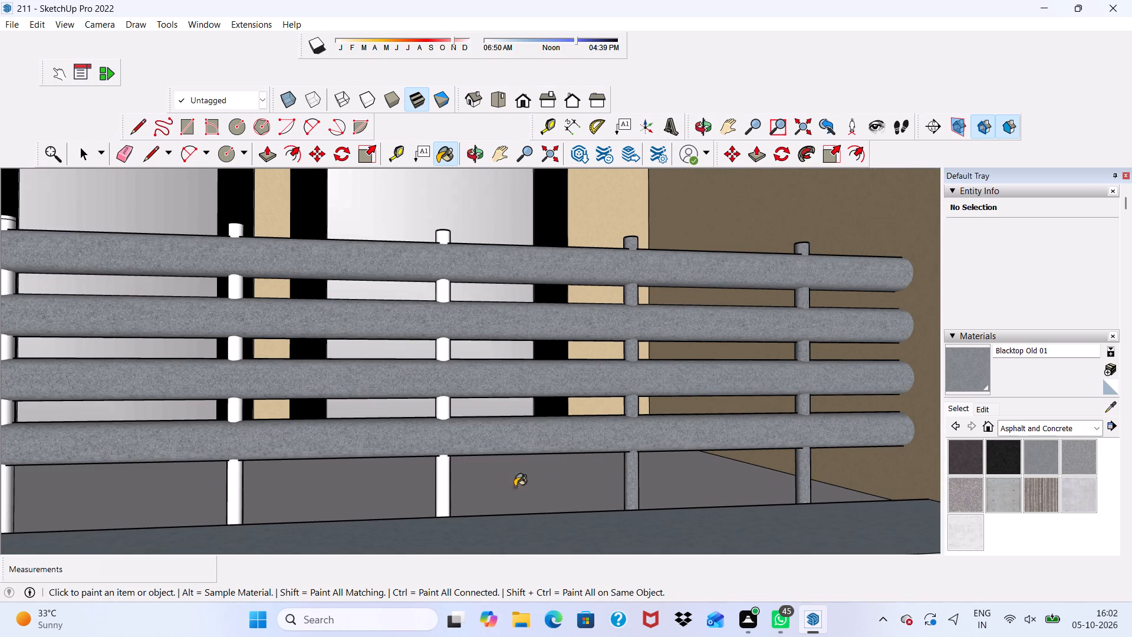
left_click(438, 491)
left_click(236, 504)
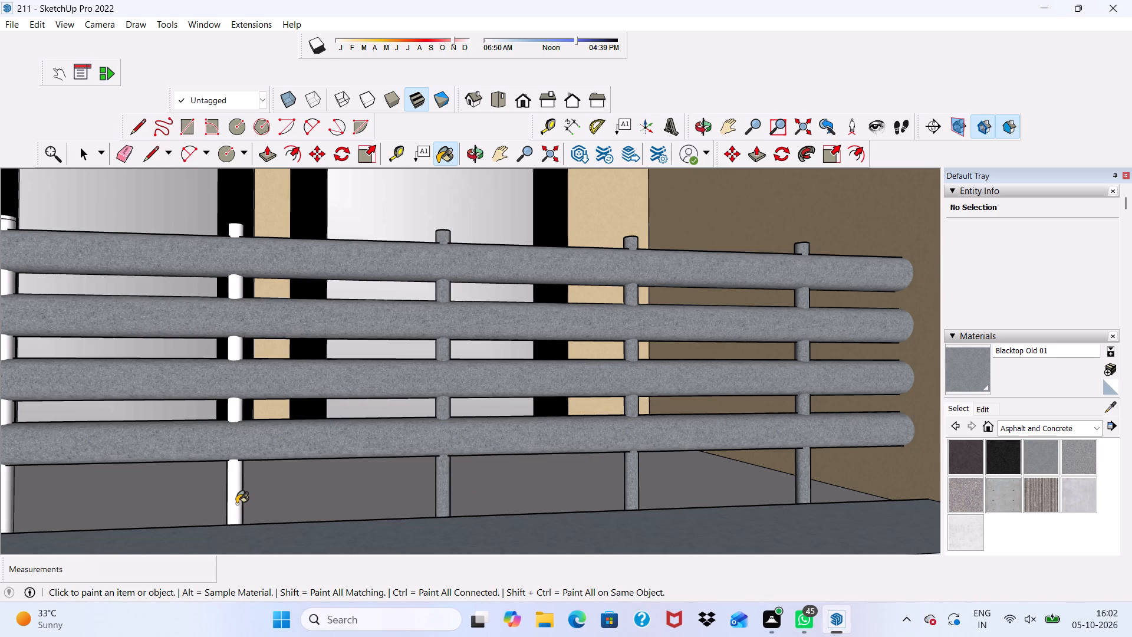
scroll(236, 504, "down", 4)
scroll(315, 511, "up", 1)
scroll(326, 510, "down", 15)
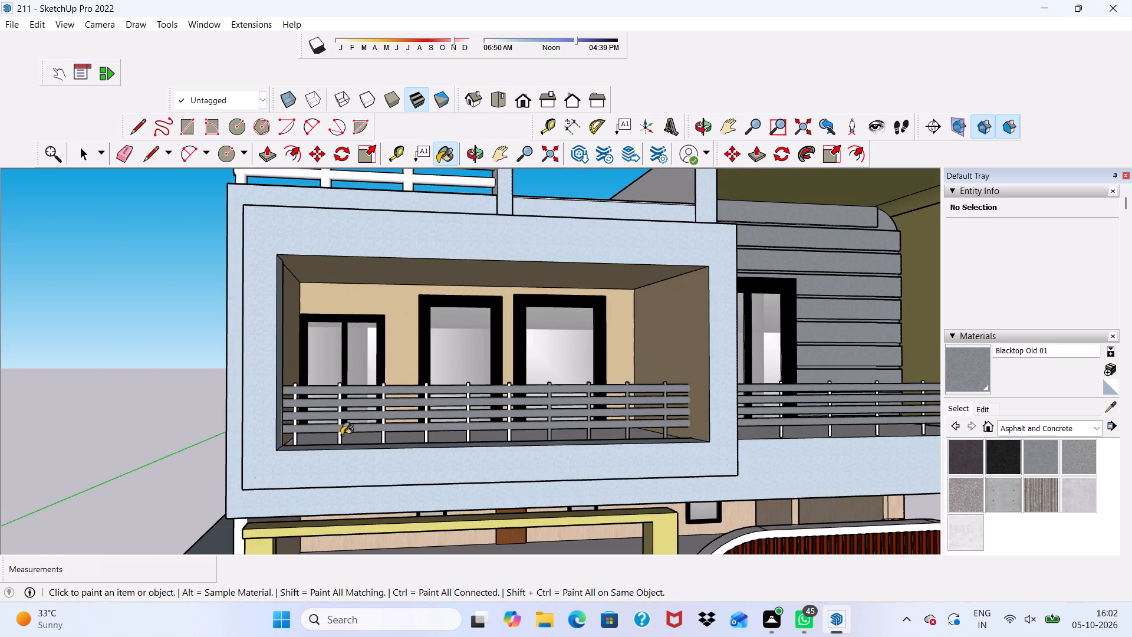
scroll(340, 434, "up", 10)
left_click(347, 413)
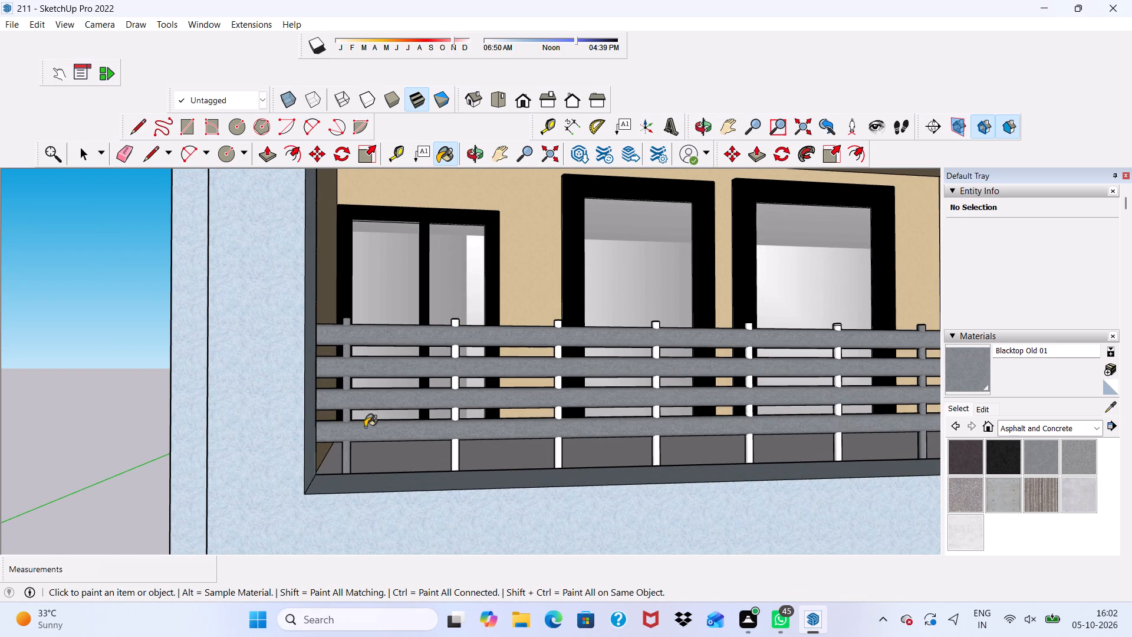
left_click(457, 465)
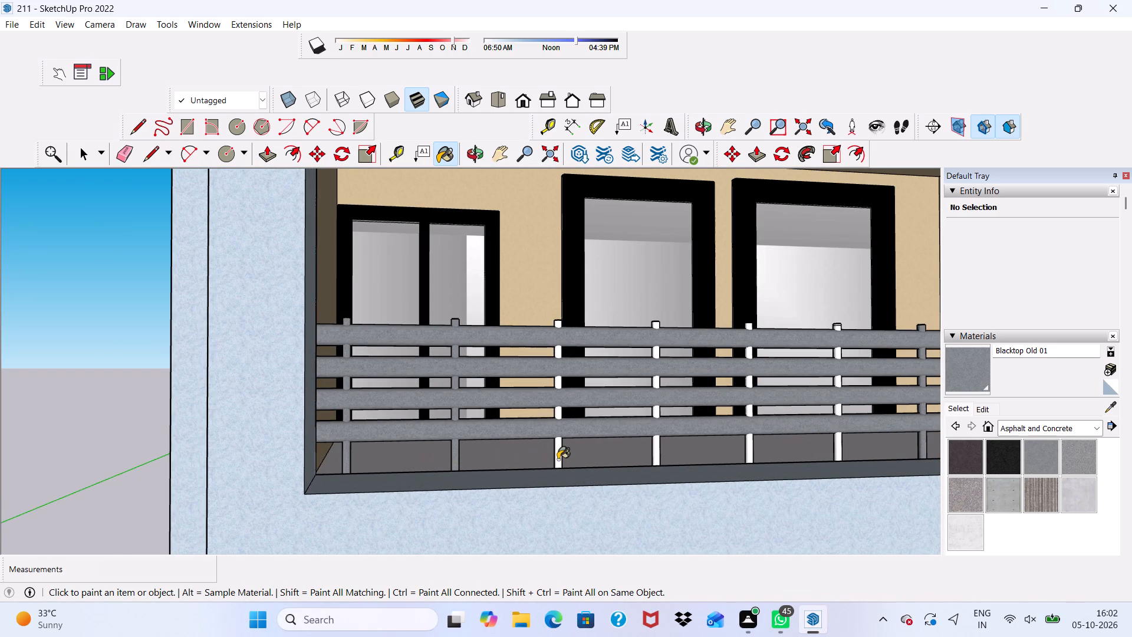
left_click(560, 462)
left_click(656, 458)
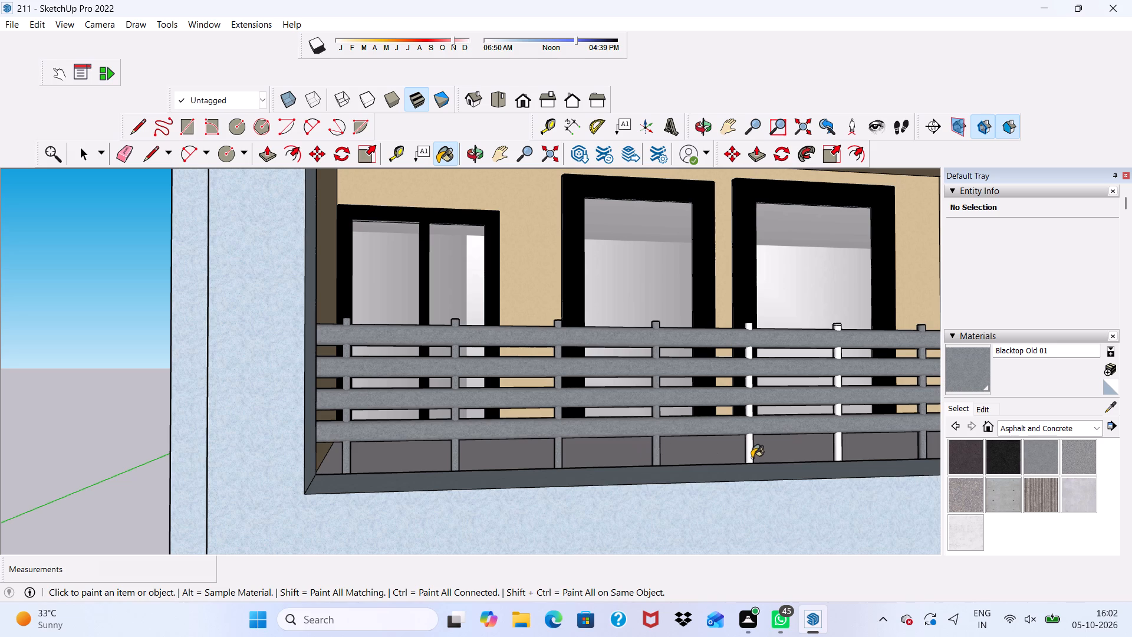
left_click(752, 461)
left_click(843, 455)
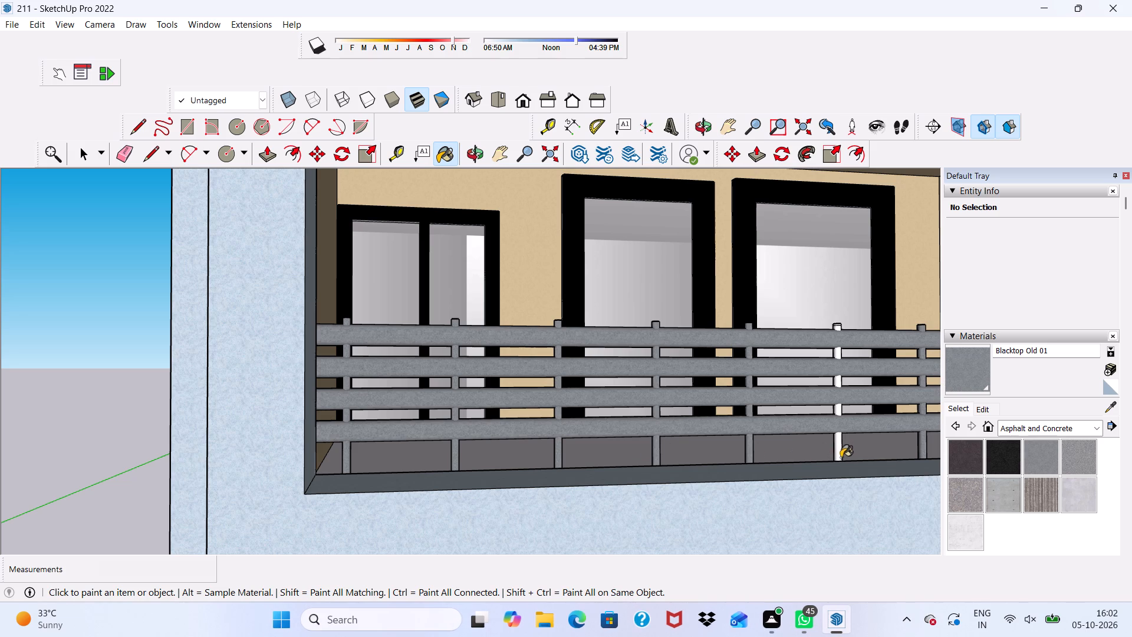
Paint the three railing posts of the recessed balcony nearest the projecting balcony with Blacktop Old 01.
scroll(803, 456, "down", 9)
scroll(471, 511, "up", 1)
scroll(502, 513, "down", 7)
scroll(849, 410, "up", 10)
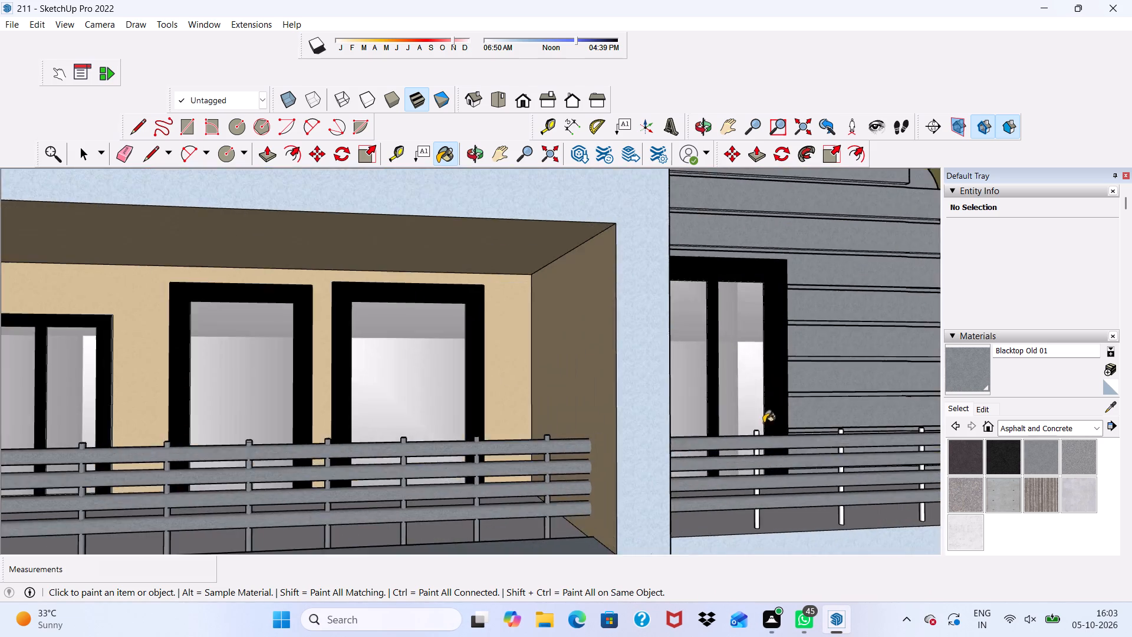
scroll(764, 423, "up", 11)
left_click(756, 462)
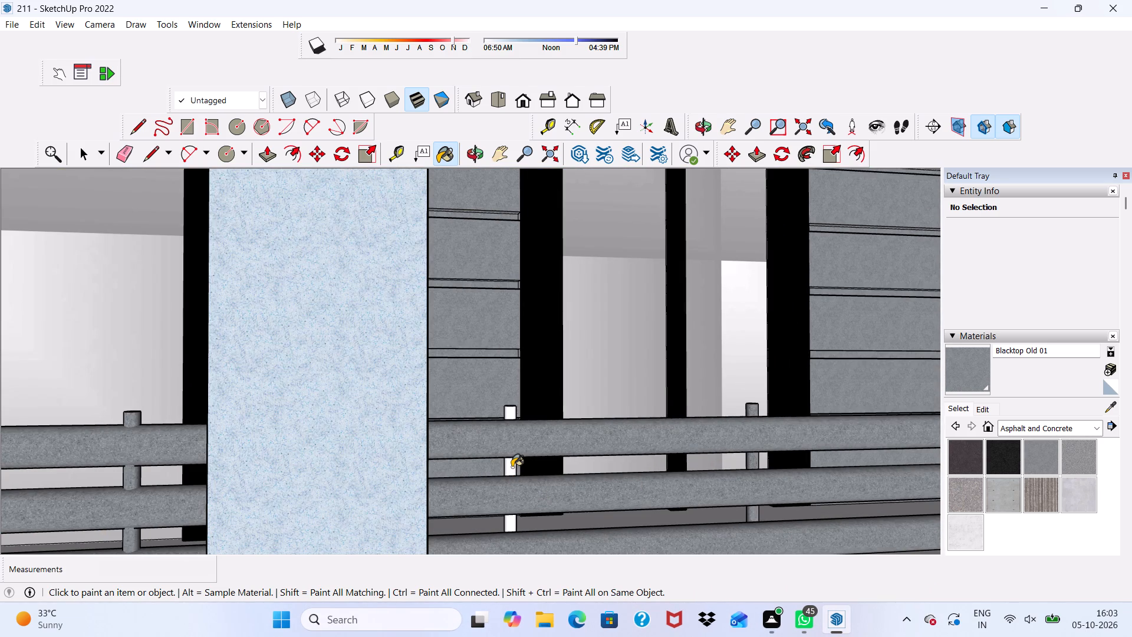
left_click(511, 467)
scroll(487, 477, "down", 6)
scroll(384, 479, "up", 1)
scroll(380, 490, "down", 4)
scroll(794, 454, "up", 8)
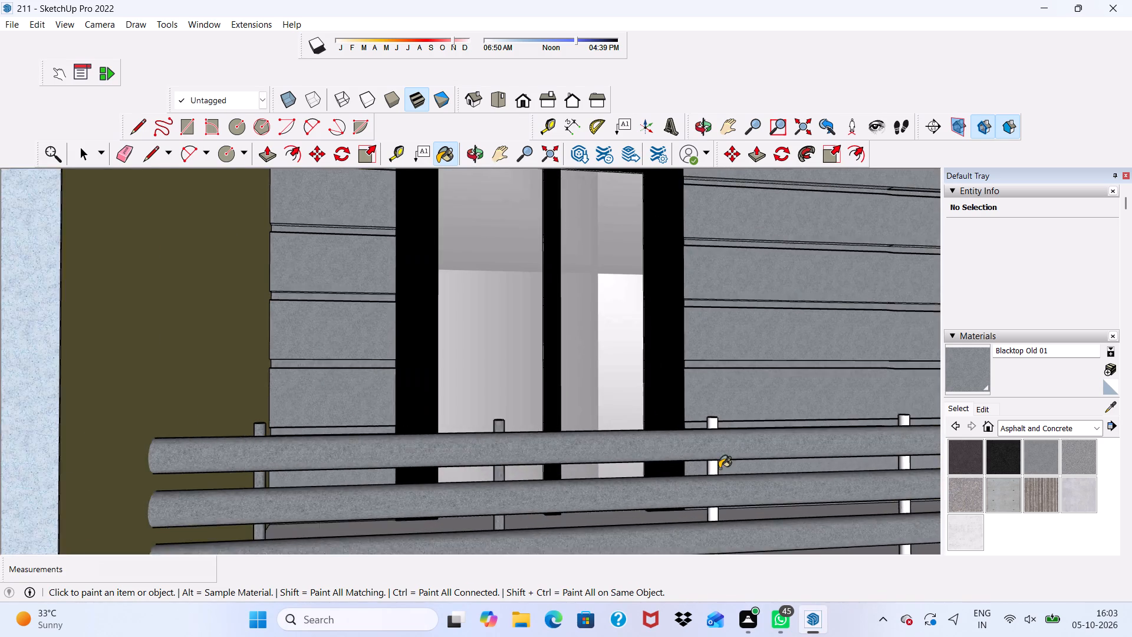
scroll(719, 468, "up", 2)
left_click(706, 471)
Paint the remaining three vertical railing posts of the recessed balcony with Blacktop Old 01.
scroll(547, 458, "down", 10)
scroll(785, 485, "up", 2)
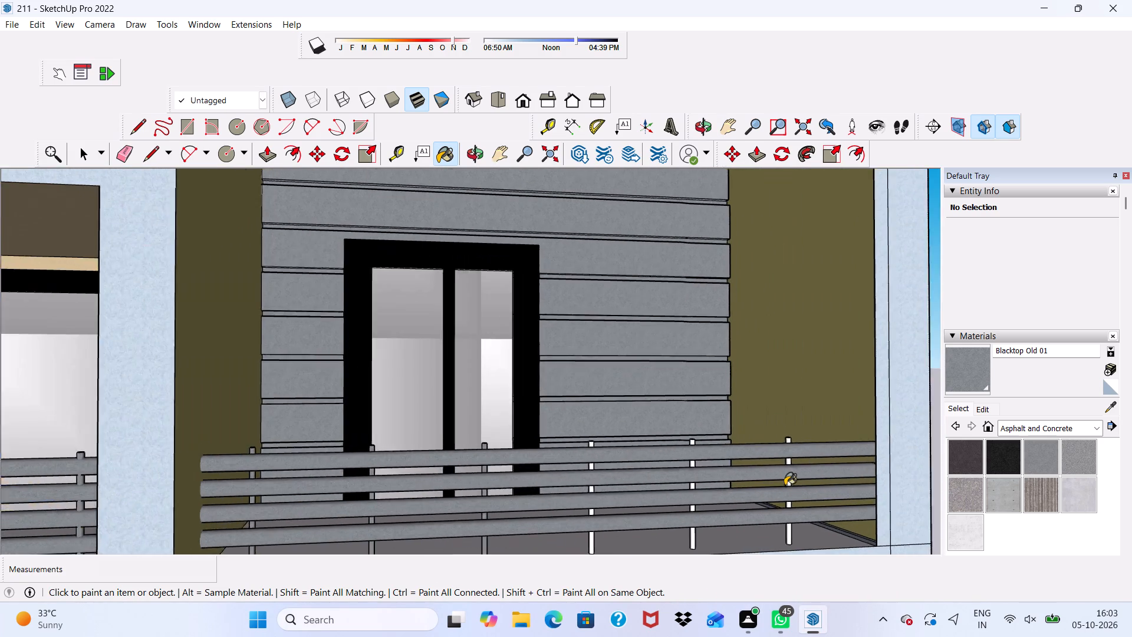
scroll(785, 485, "up", 2)
left_click(789, 546)
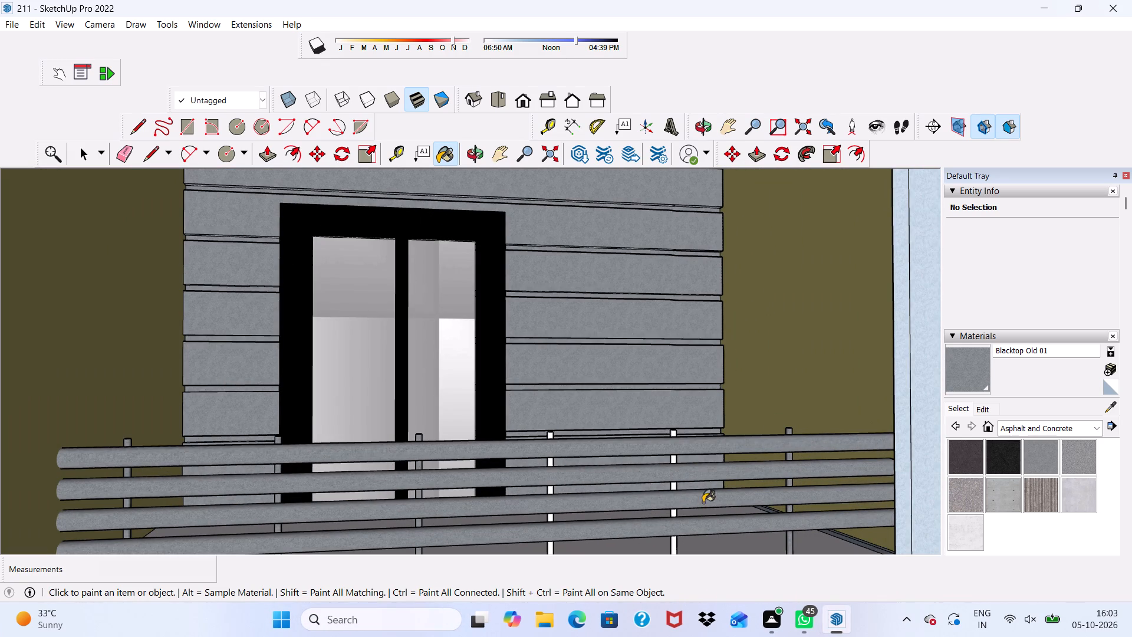
left_click(672, 517)
scroll(583, 528, "up", 7)
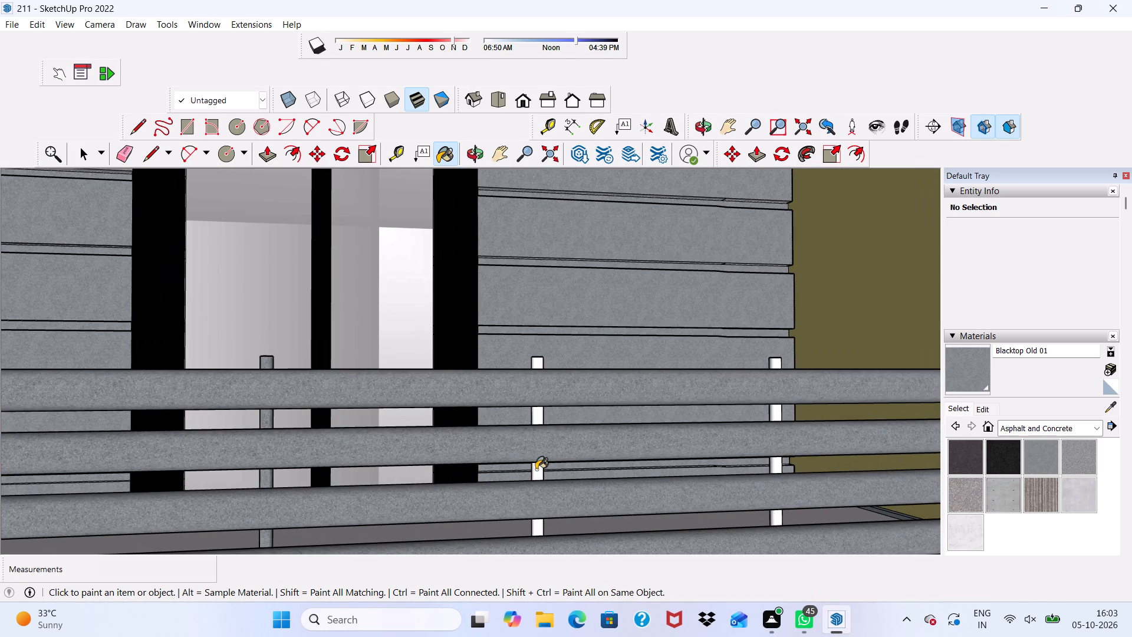
left_click(536, 469)
scroll(770, 465, "up", 1)
left_click(779, 466)
scroll(777, 469, "down", 2)
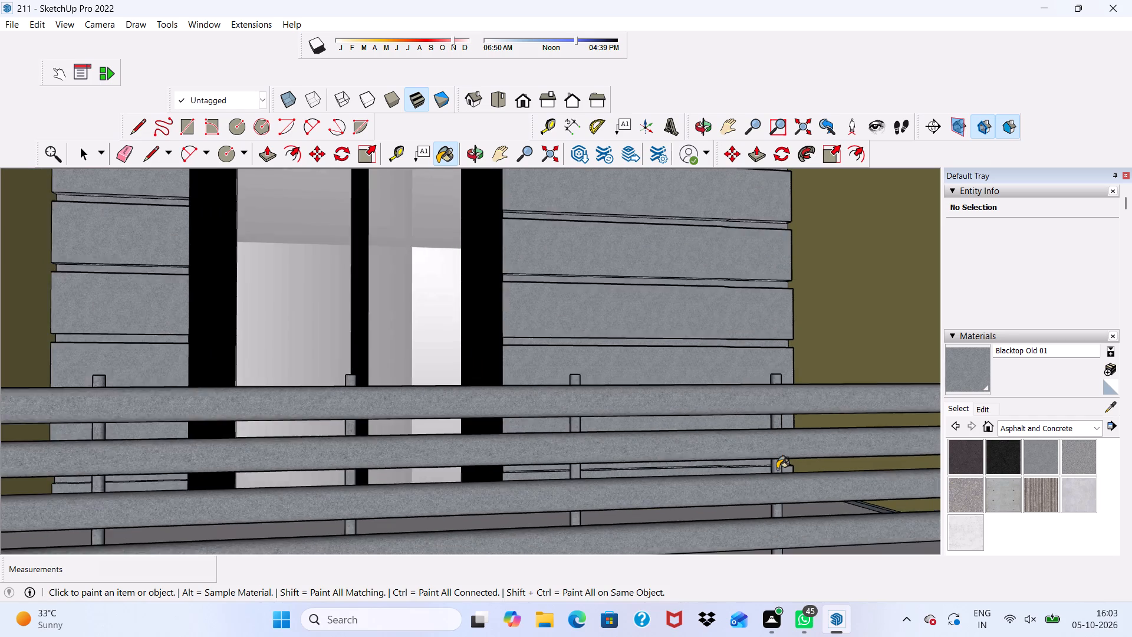
scroll(777, 469, "down", 6)
scroll(722, 385, "up", 2)
scroll(722, 385, "down", 3)
key("space")
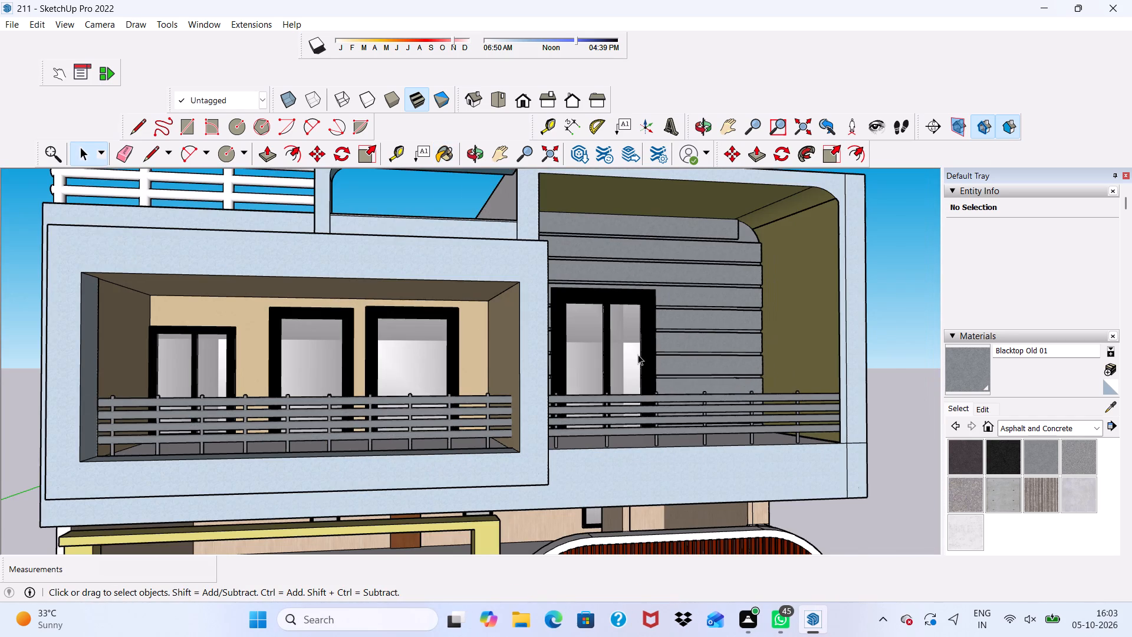
Check the painted balcony railings and the carport opening from several front views of the house.
scroll(638, 353, "up", 1)
scroll(637, 352, "down", 8)
middle_click_drag(692, 361, 654, 339)
middle_click_drag(643, 347, 621, 355)
scroll(619, 356, "down", 1)
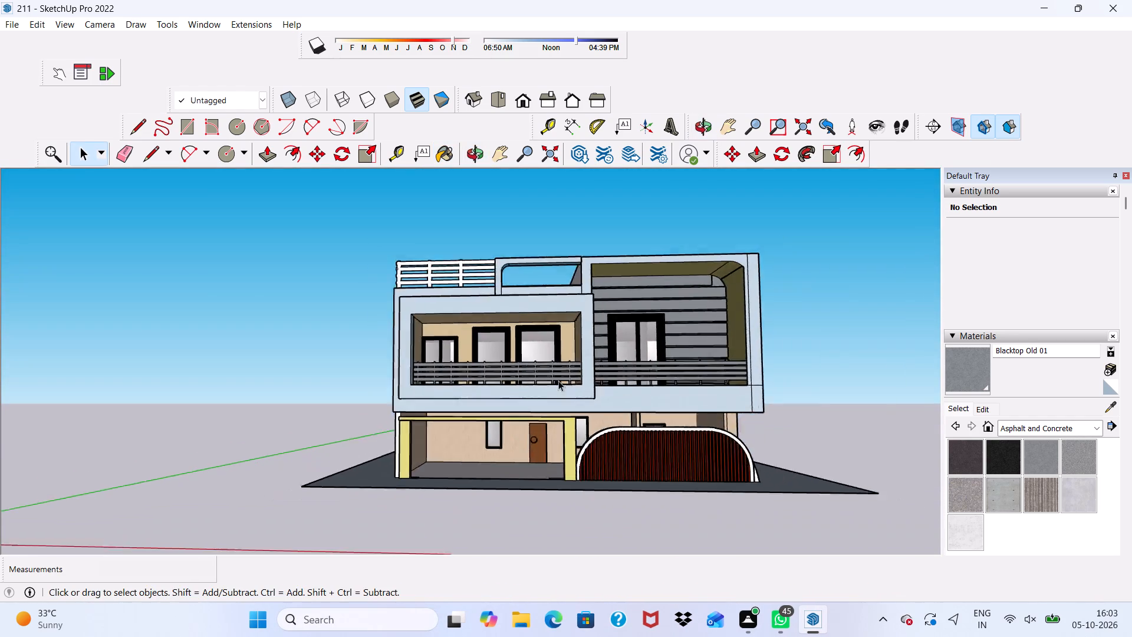
scroll(550, 382, "up", 11)
scroll(508, 304, "down", 4)
middle_click_drag(560, 334, 644, 338)
scroll(651, 329, "down", 3)
scroll(673, 334, "up", 1)
scroll(685, 338, "down", 1)
scroll(705, 343, "up", 1)
scroll(702, 337, "down", 3)
middle_click_drag(668, 371, 623, 344)
middle_click(623, 344)
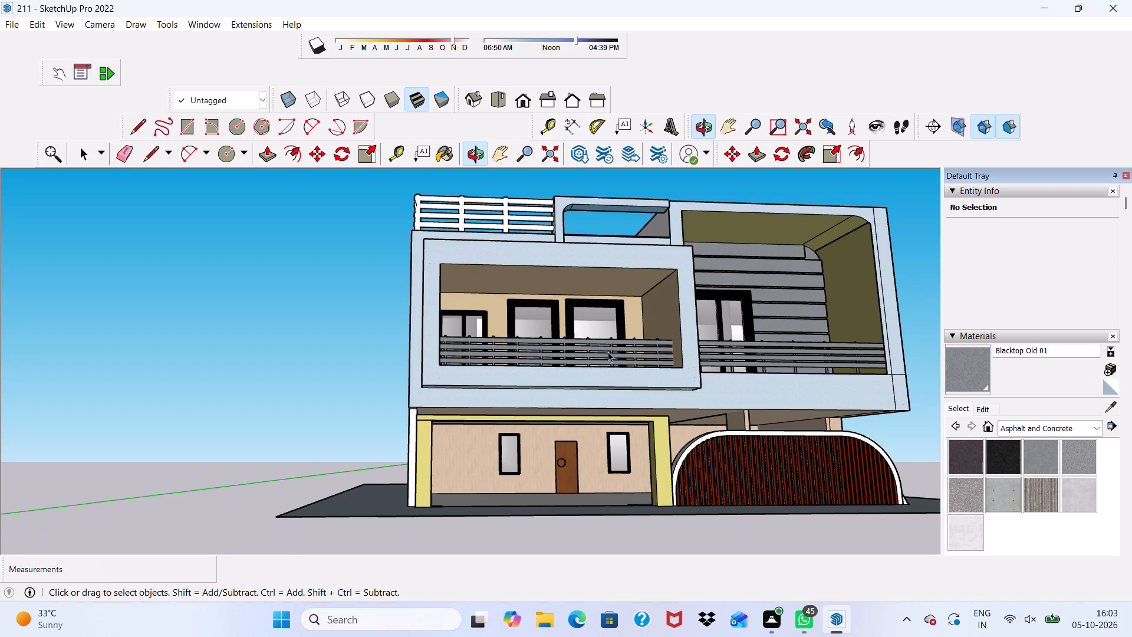
scroll(606, 356, "down", 5)
middle_click_drag(542, 438, 495, 458)
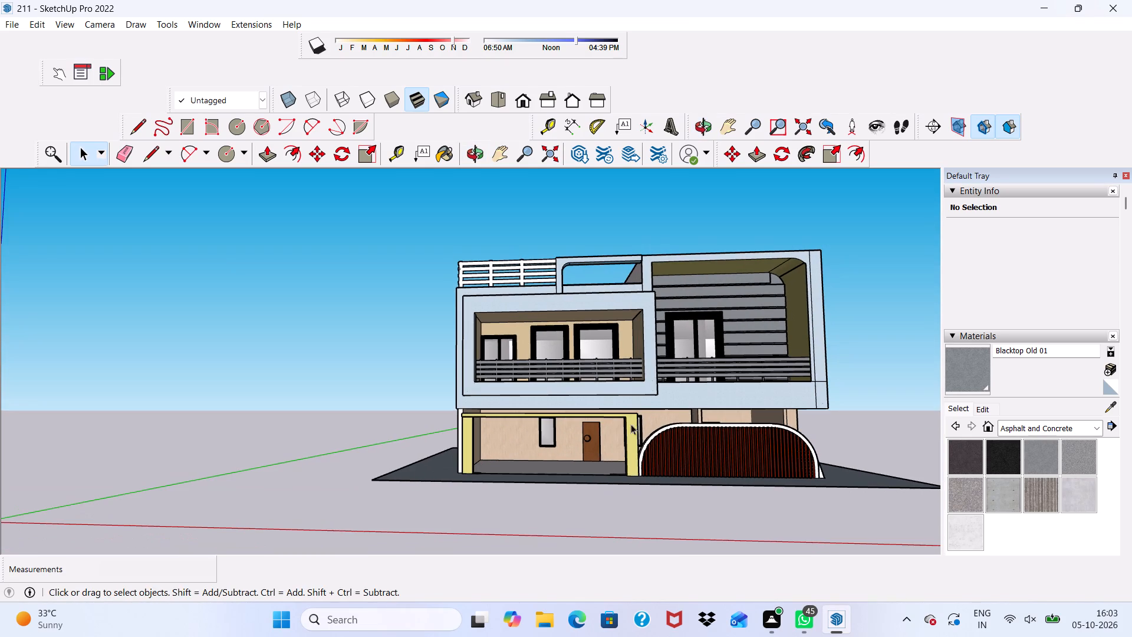
Import the SketchUp model gate (1) from the Downloads folder.
left_click(1, 19)
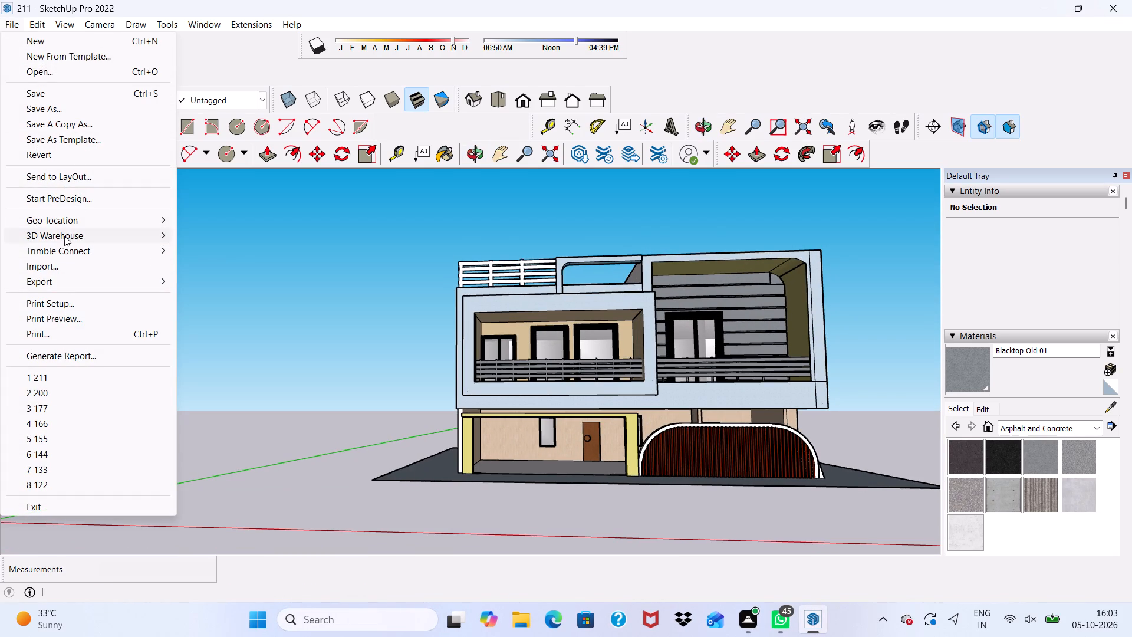
left_click(64, 267)
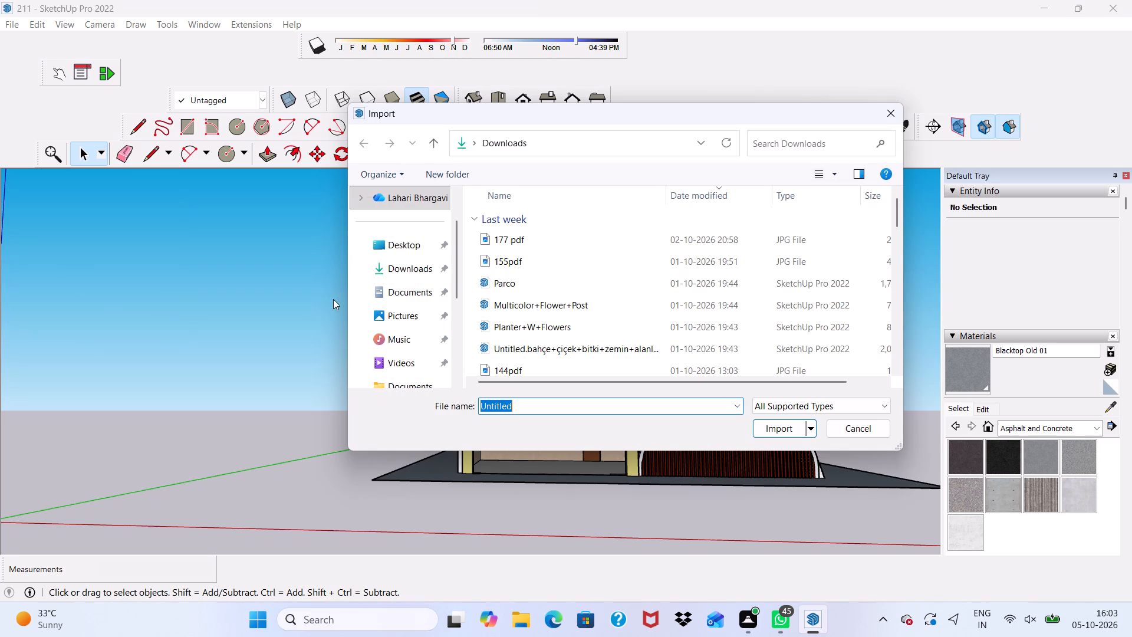
scroll(546, 290, "down", 4)
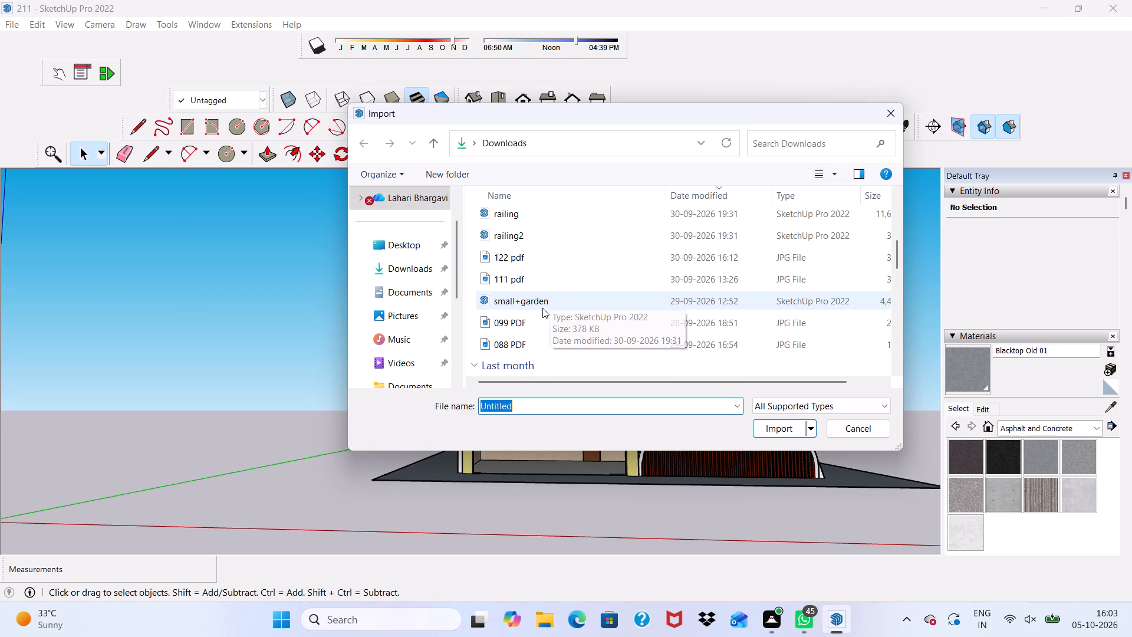
scroll(541, 311, "down", 1)
scroll(535, 320, "up", 1)
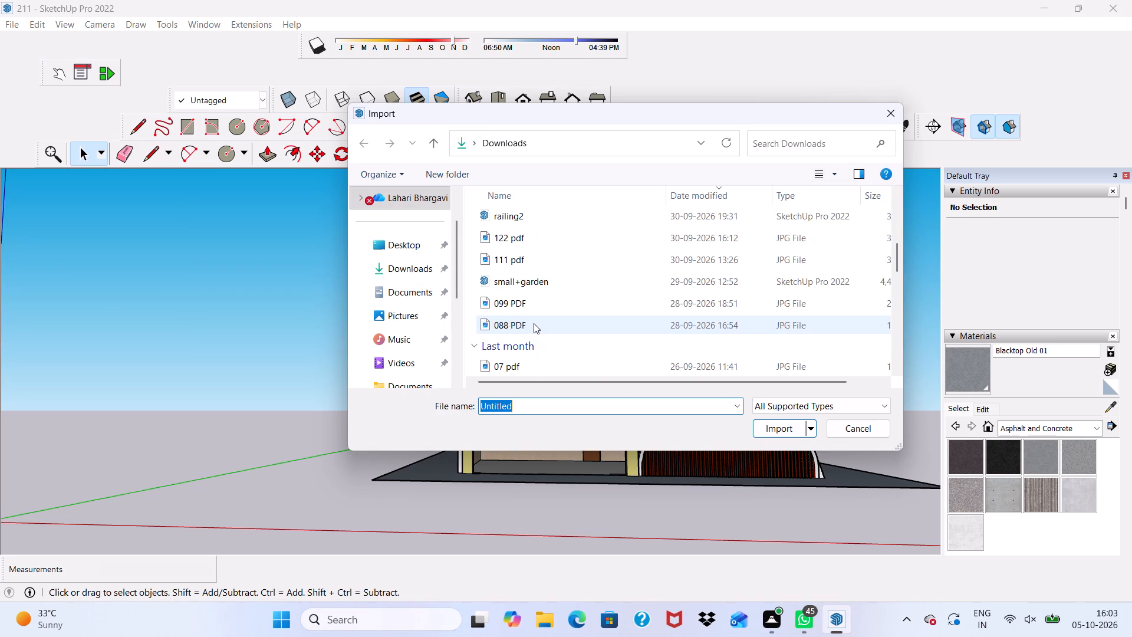
scroll(532, 325, "down", 2)
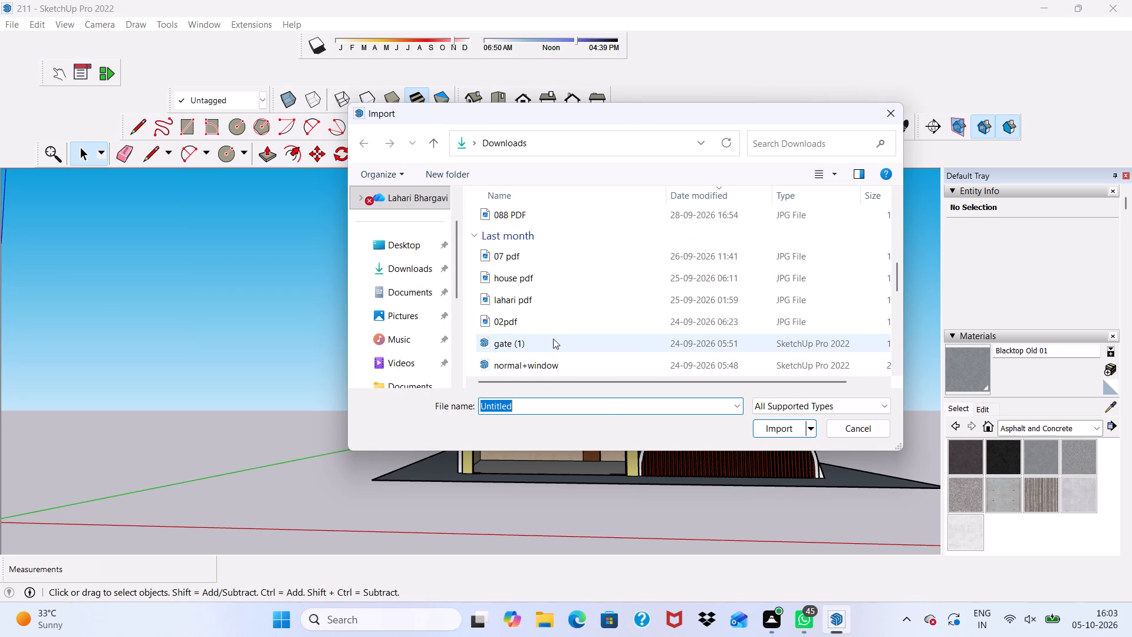
left_click(552, 343)
left_click(778, 431)
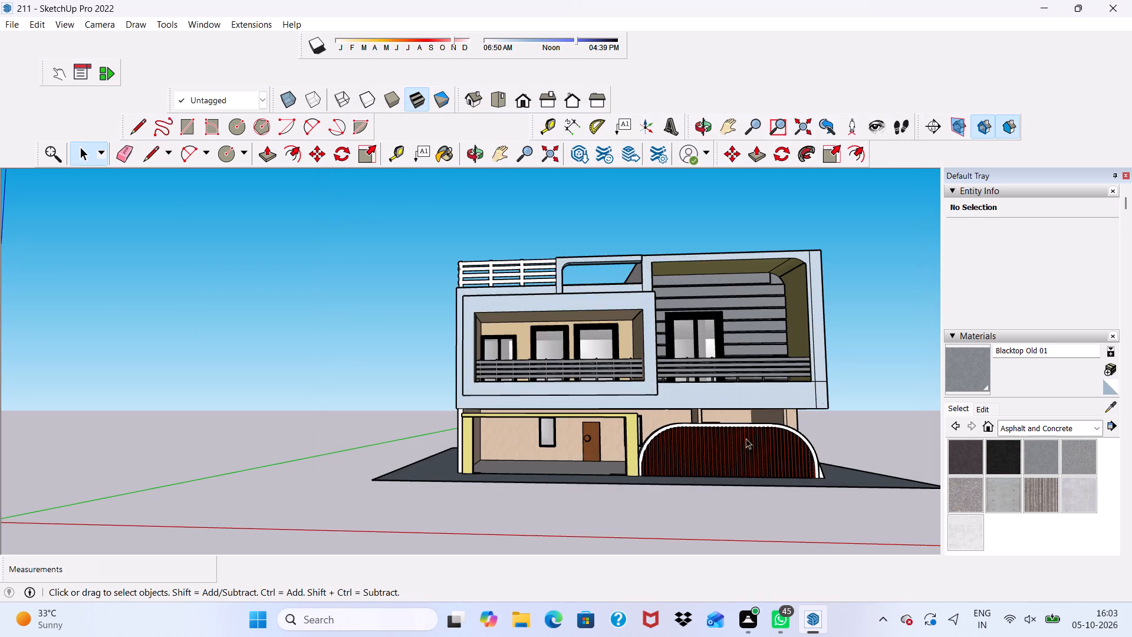
Place the imported gate in the carport opening at the inner base corner of the outer DarkKhaki post.
left_click(687, 370)
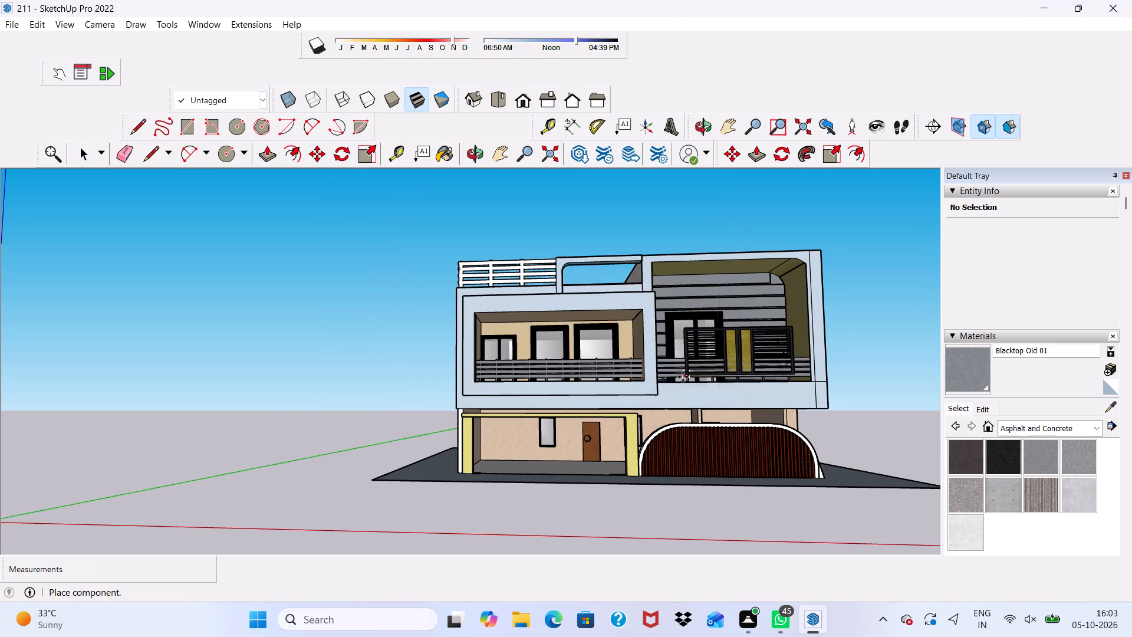
scroll(545, 461, "up", 5)
scroll(490, 481, "down", 2)
scroll(450, 502, "up", 3)
scroll(412, 471, "down", 1)
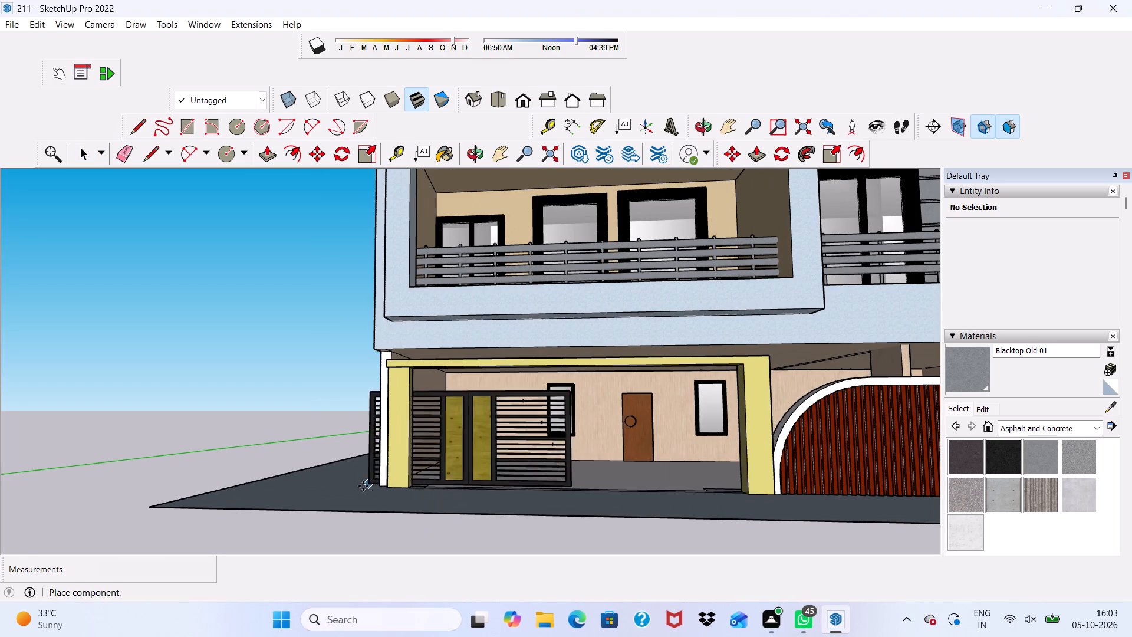
scroll(430, 492, "up", 4)
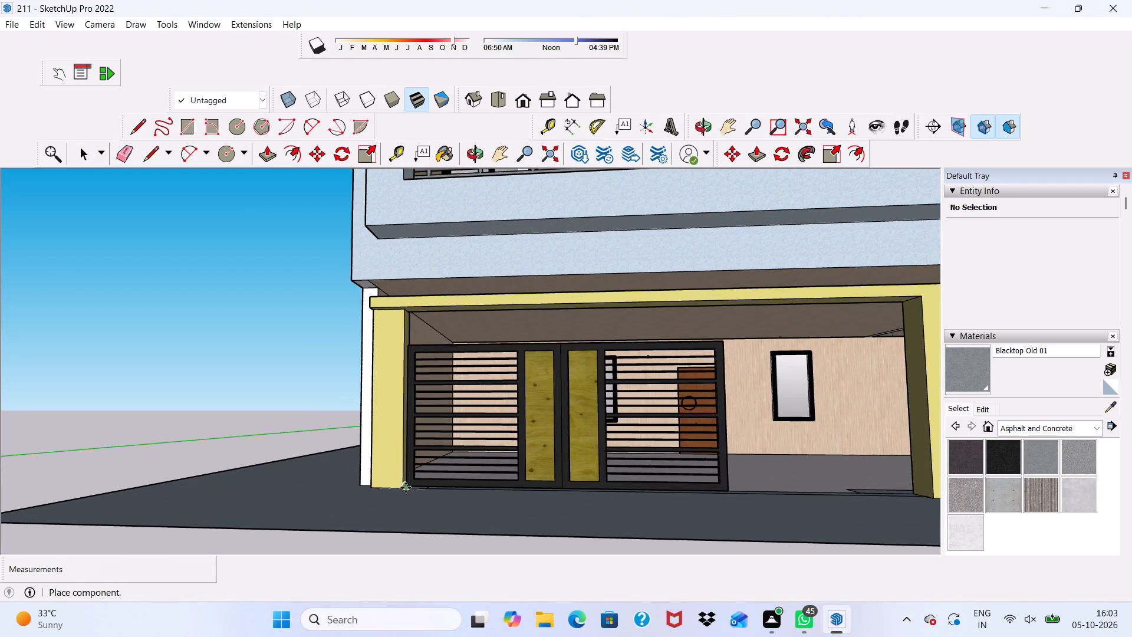
left_click(406, 488)
scroll(705, 356, "up", 1)
scroll(667, 372, "down", 3)
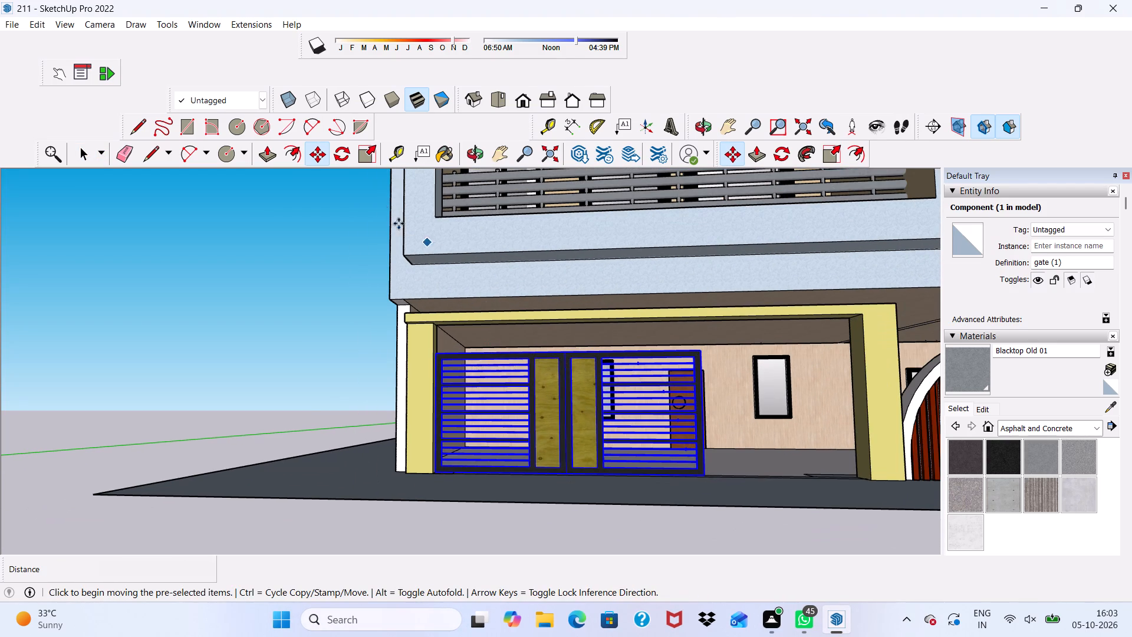
Stretch the imported gate along the red axis from its outer-post side toward the inner DarkKhaki post of the carport opening.
left_click(363, 144)
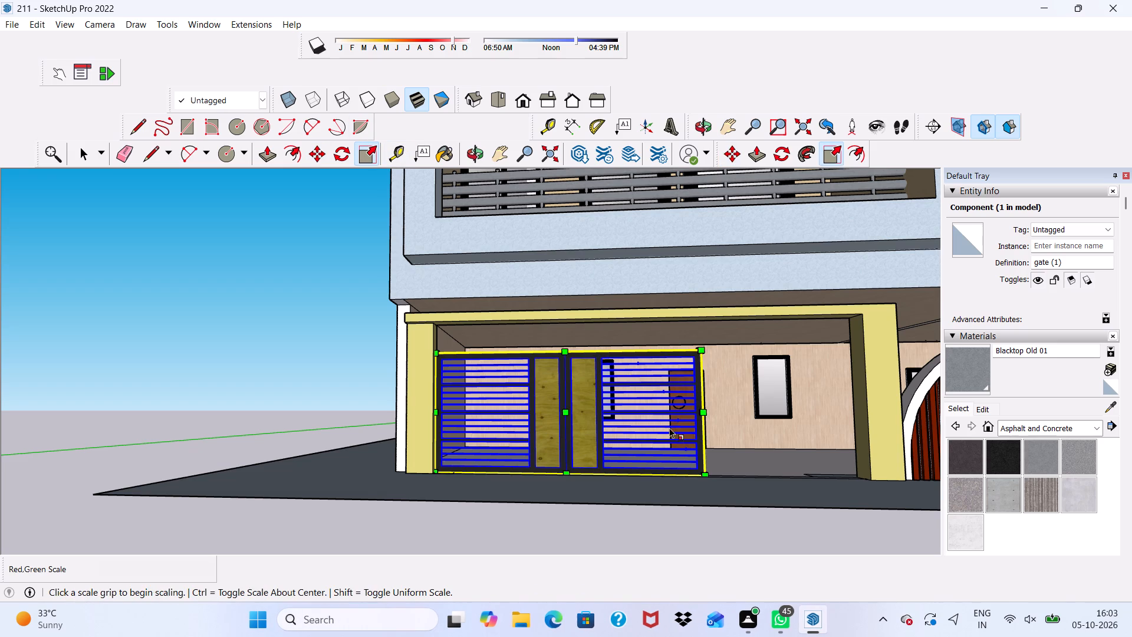
scroll(694, 429, "up", 2)
middle_click_drag(723, 417, 558, 441)
scroll(500, 446, "up", 4)
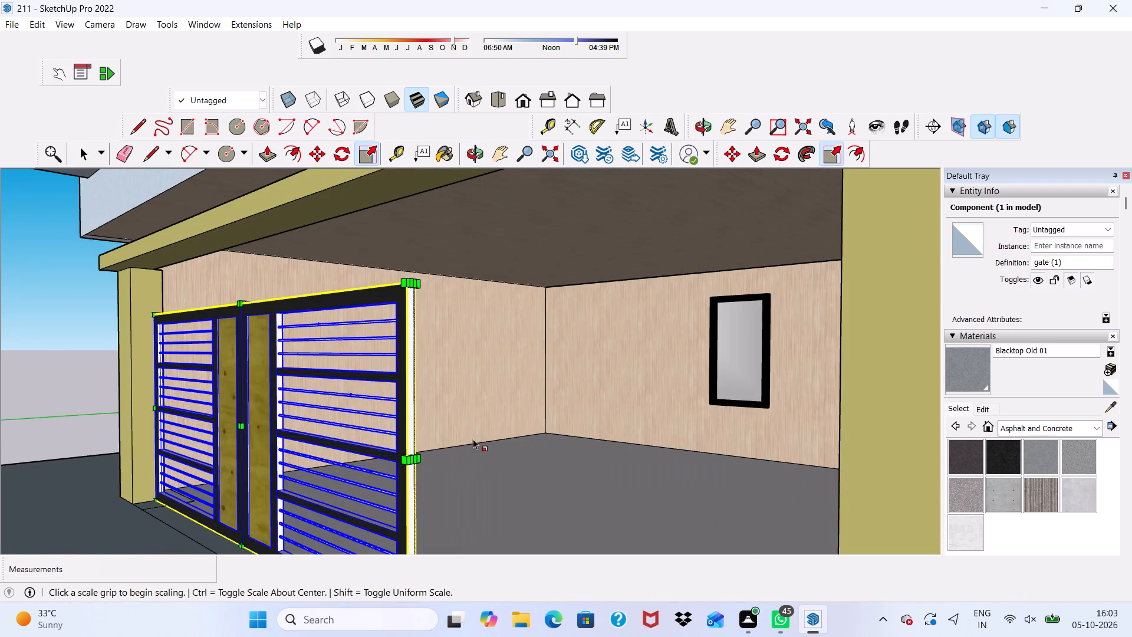
scroll(391, 470, "up", 4)
scroll(291, 455, "up", 1)
scroll(299, 461, "down", 2)
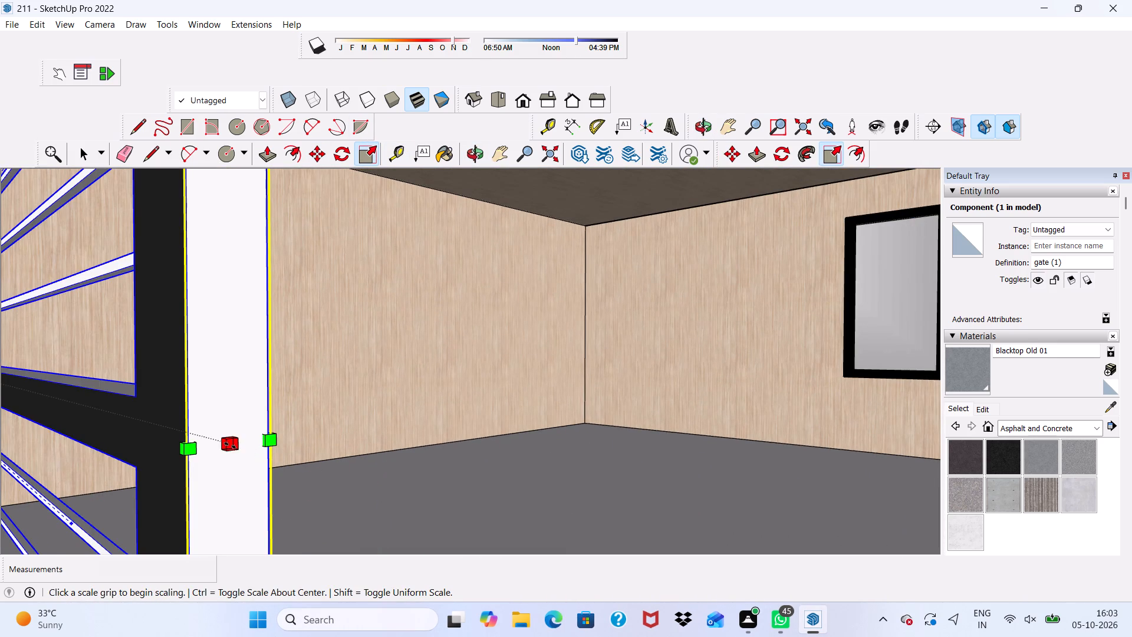
left_click_drag(228, 443, 578, 468)
scroll(555, 441, "down", 4)
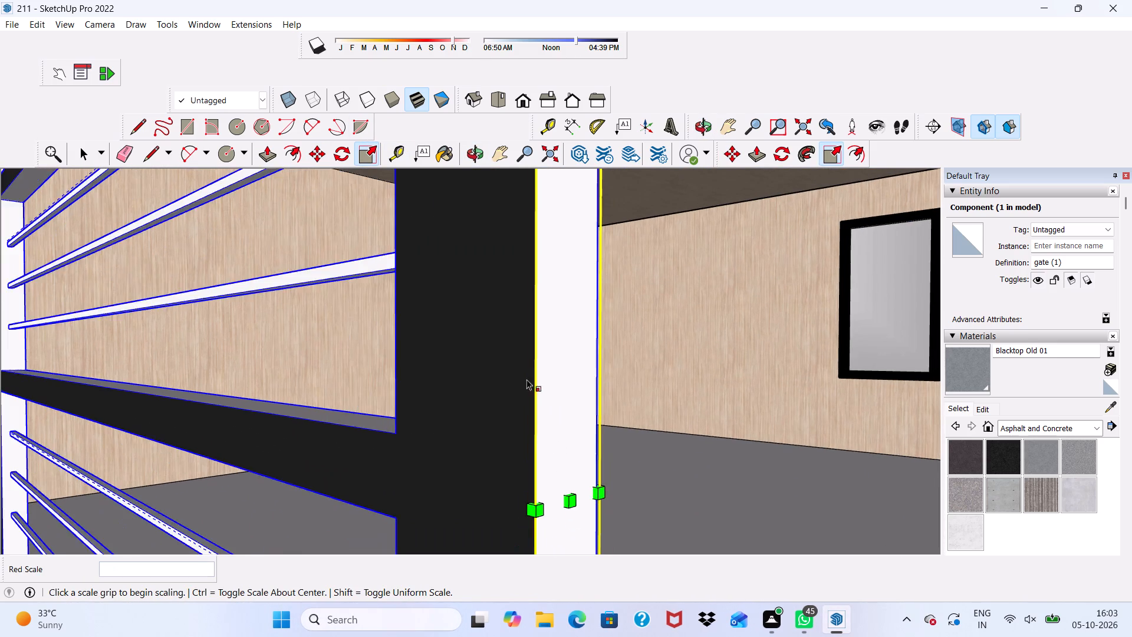
scroll(526, 379, "down", 6)
left_click_drag(549, 446, 587, 455)
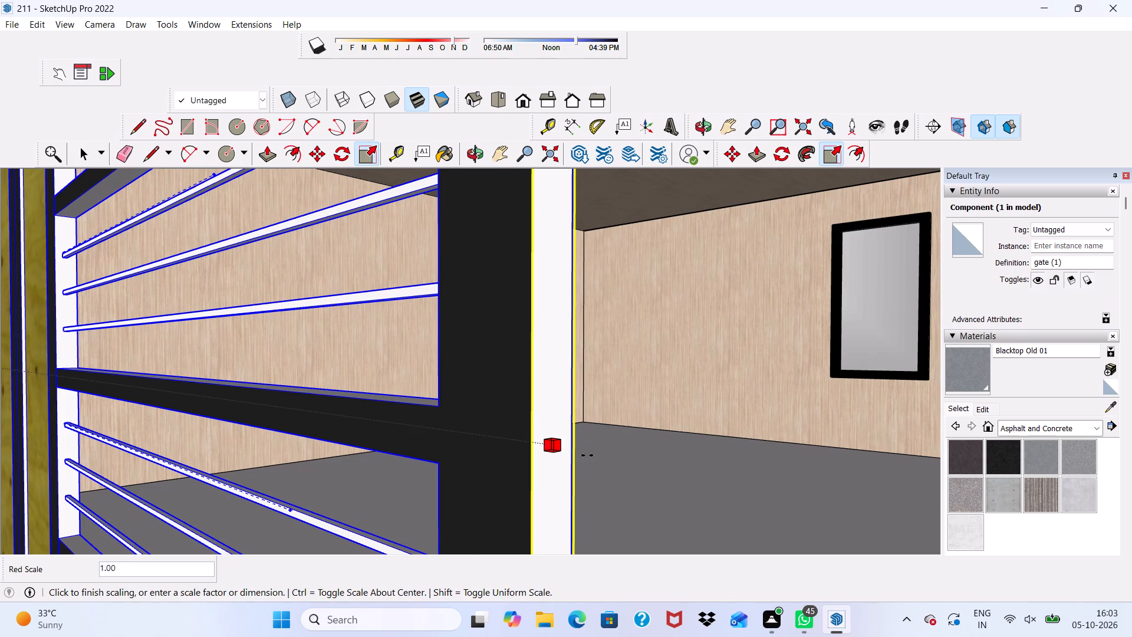
left_click_drag(587, 455, 792, 460)
scroll(630, 333, "down", 15)
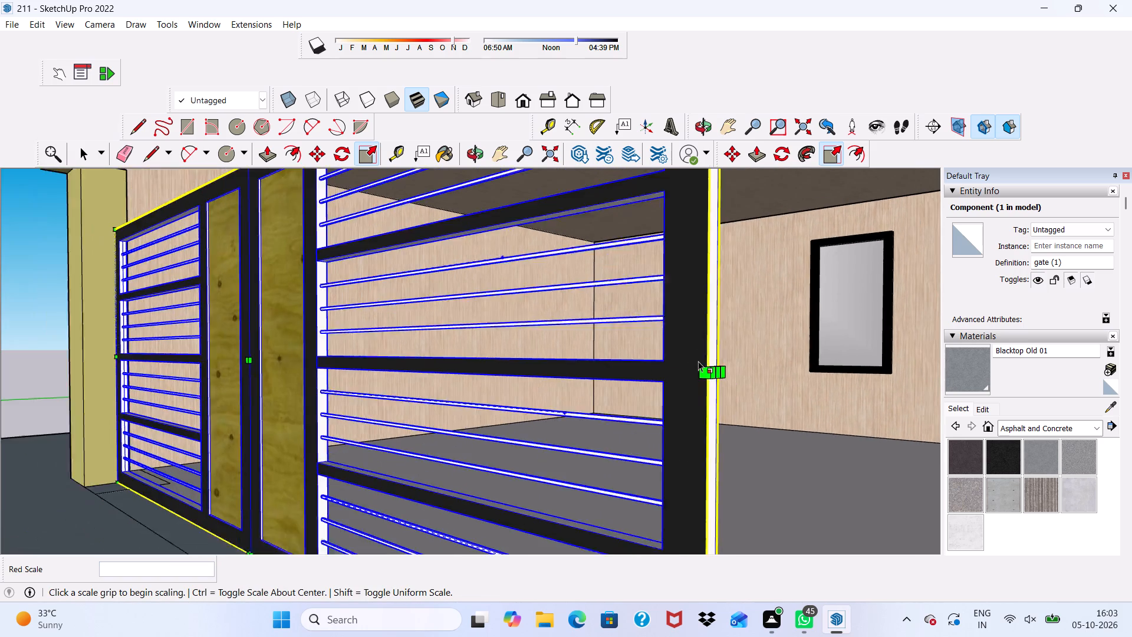
scroll(698, 361, "down", 5)
scroll(709, 346, "up", 1)
scroll(710, 354, "down", 5)
scroll(731, 356, "up", 1)
scroll(712, 316, "down", 2)
scroll(696, 340, "up", 1)
scroll(691, 351, "down", 2)
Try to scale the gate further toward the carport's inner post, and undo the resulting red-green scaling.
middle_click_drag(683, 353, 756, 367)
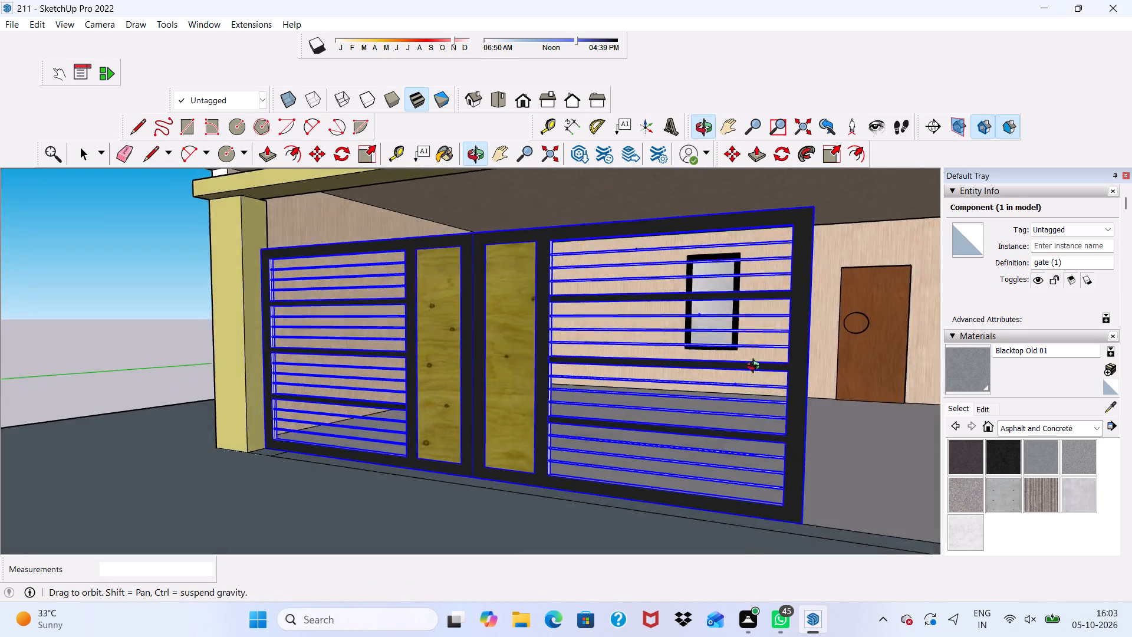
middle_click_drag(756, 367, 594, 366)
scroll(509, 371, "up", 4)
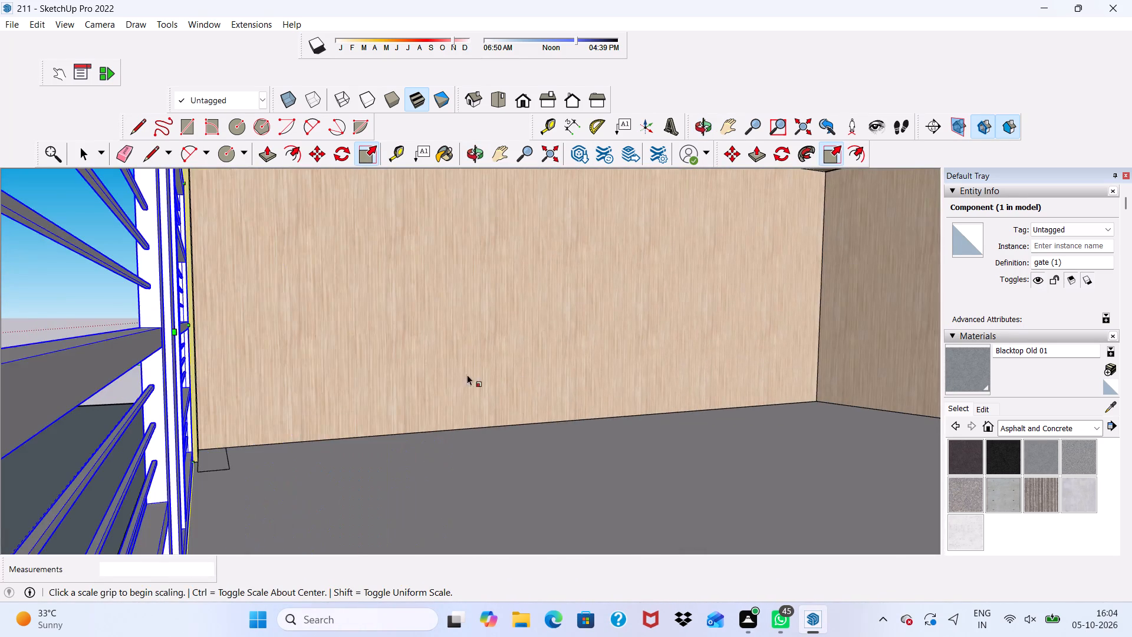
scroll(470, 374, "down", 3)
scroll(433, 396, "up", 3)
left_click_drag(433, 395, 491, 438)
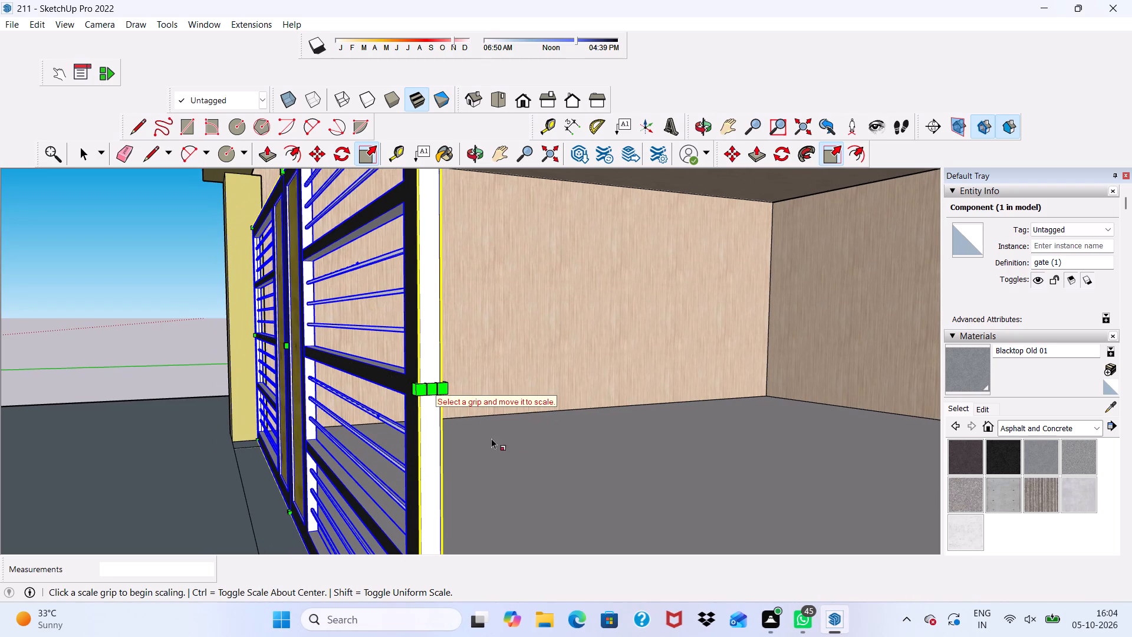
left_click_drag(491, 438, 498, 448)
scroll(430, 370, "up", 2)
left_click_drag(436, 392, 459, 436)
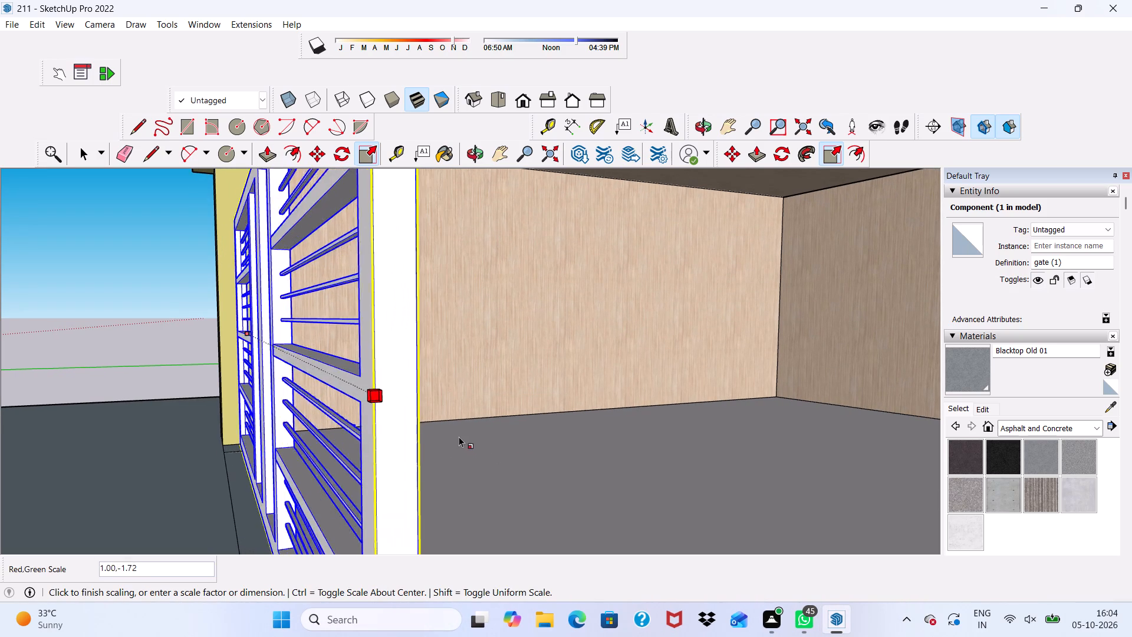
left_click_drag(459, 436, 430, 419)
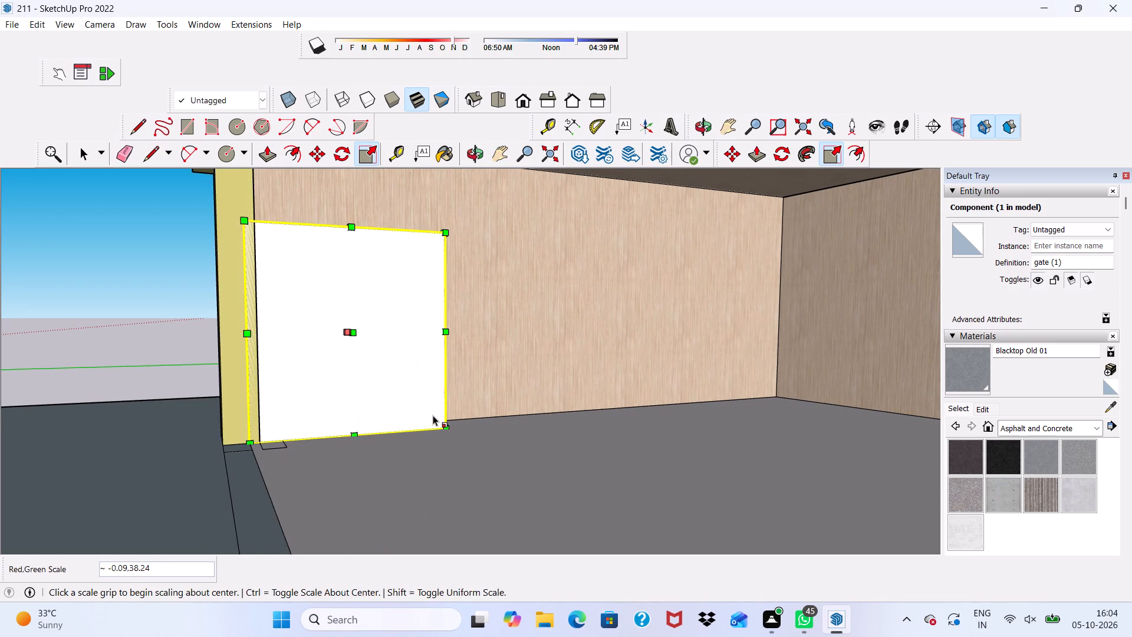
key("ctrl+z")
Widen the gate along the red axis until its free end meets the inner DarkKhaki post, and deselect it.
scroll(430, 414, "up", 2)
left_click_drag(427, 387, 484, 425)
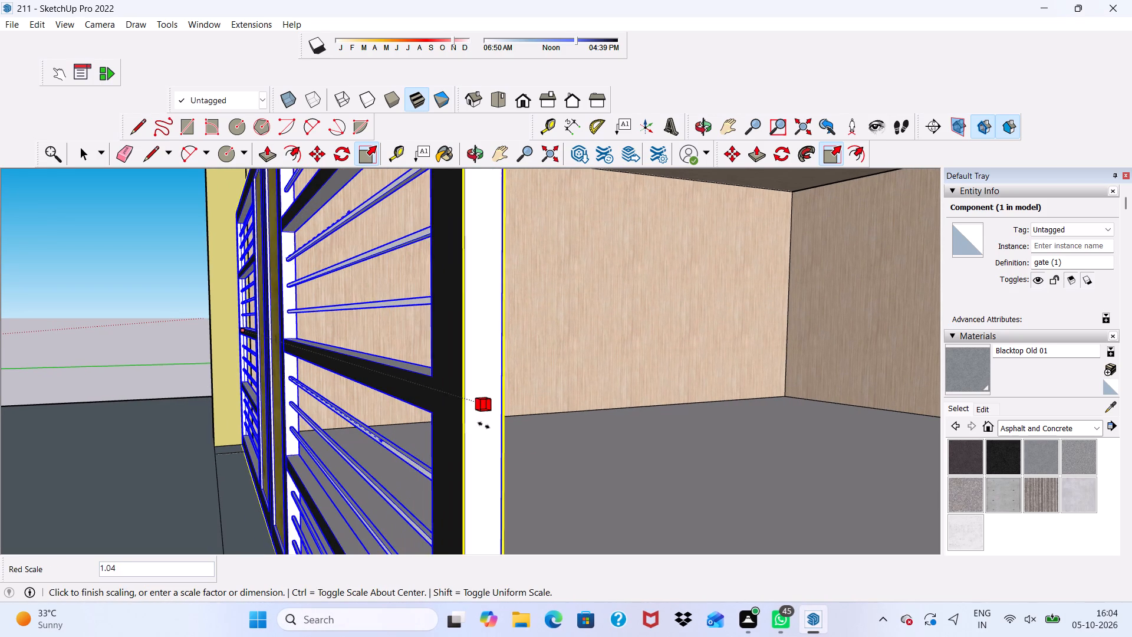
left_click_drag(484, 425, 880, 470)
scroll(733, 361, "down", 2)
scroll(725, 366, "up", 2)
scroll(724, 367, "down", 15)
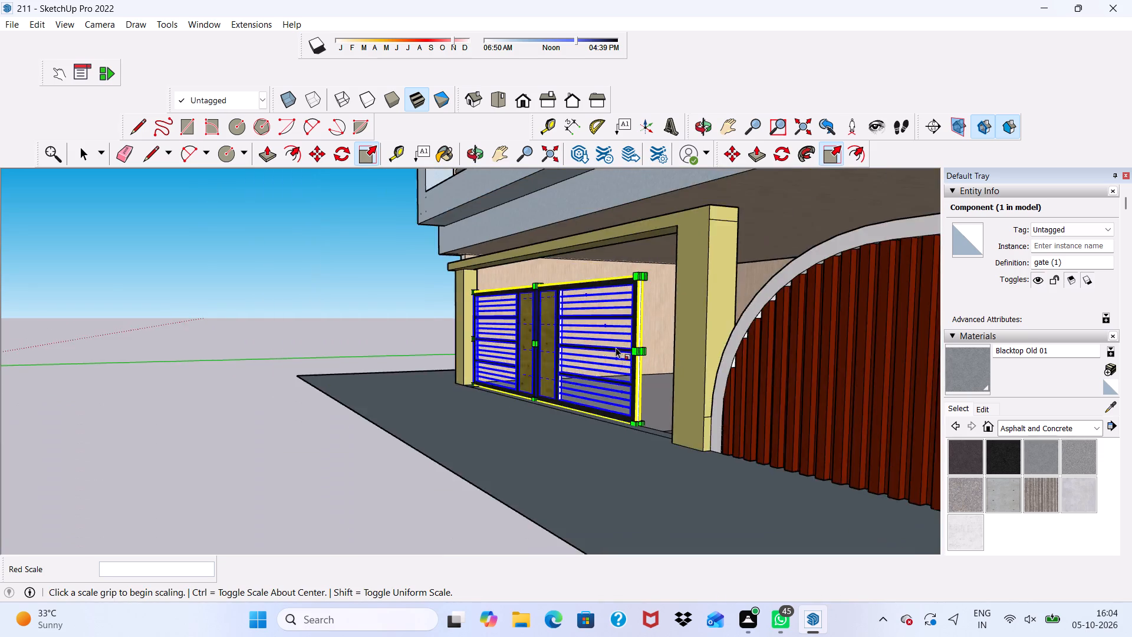
scroll(616, 347, "down", 3)
scroll(644, 353, "up", 10)
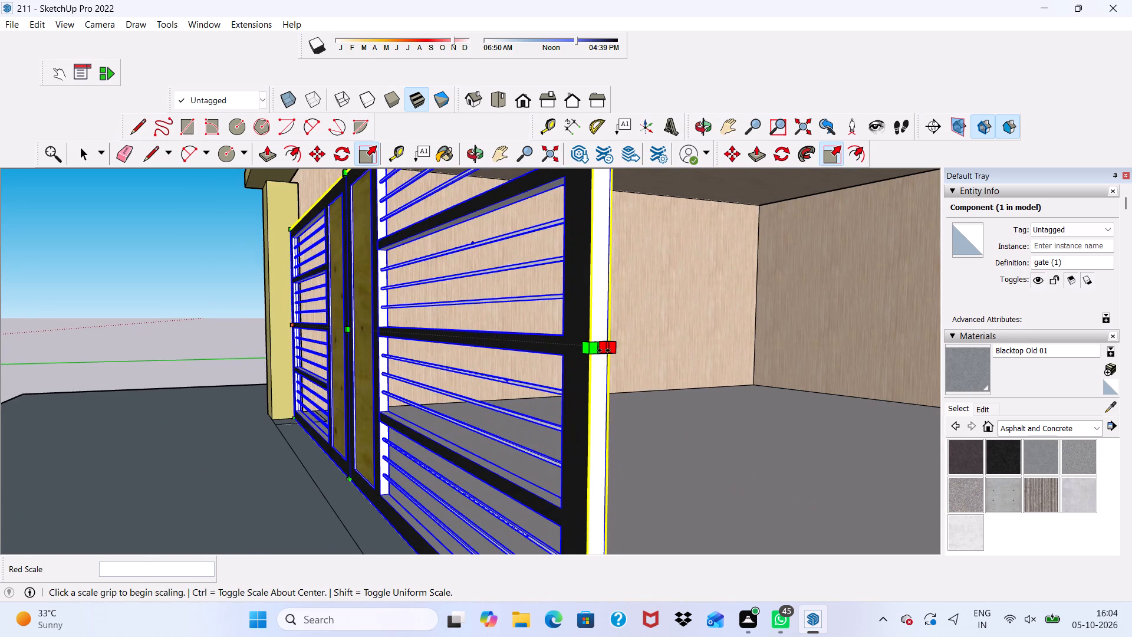
left_click_drag(604, 349, 683, 391)
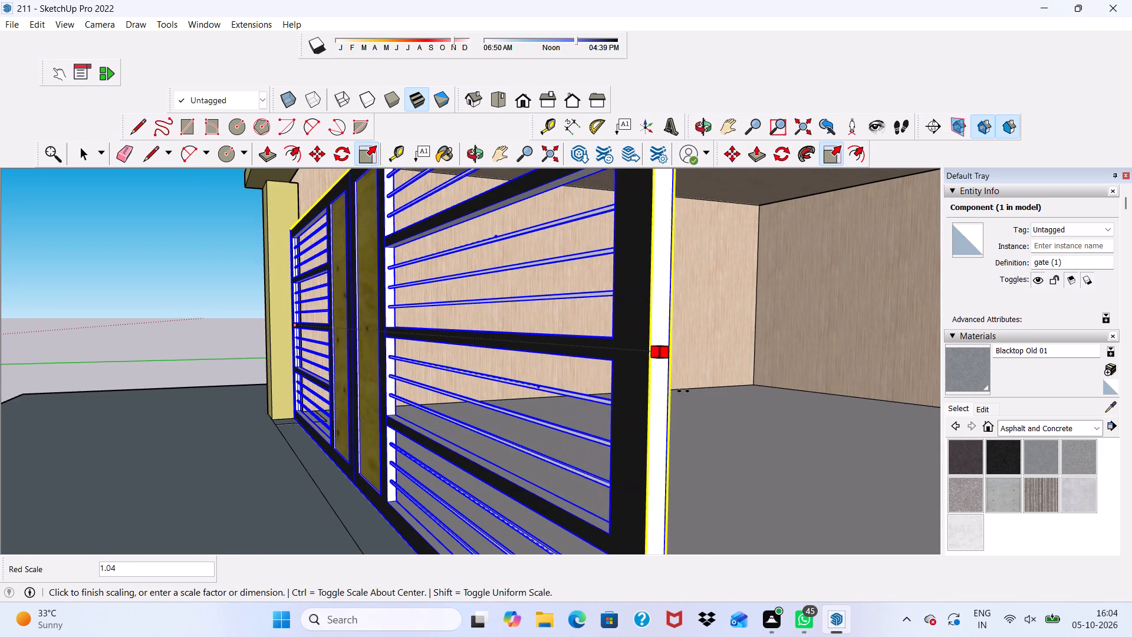
left_click_drag(683, 391, 884, 410)
scroll(674, 334, "down", 5)
scroll(706, 276, "down", 3)
scroll(707, 275, "up", 1)
scroll(709, 275, "down", 3)
scroll(717, 293, "up", 7)
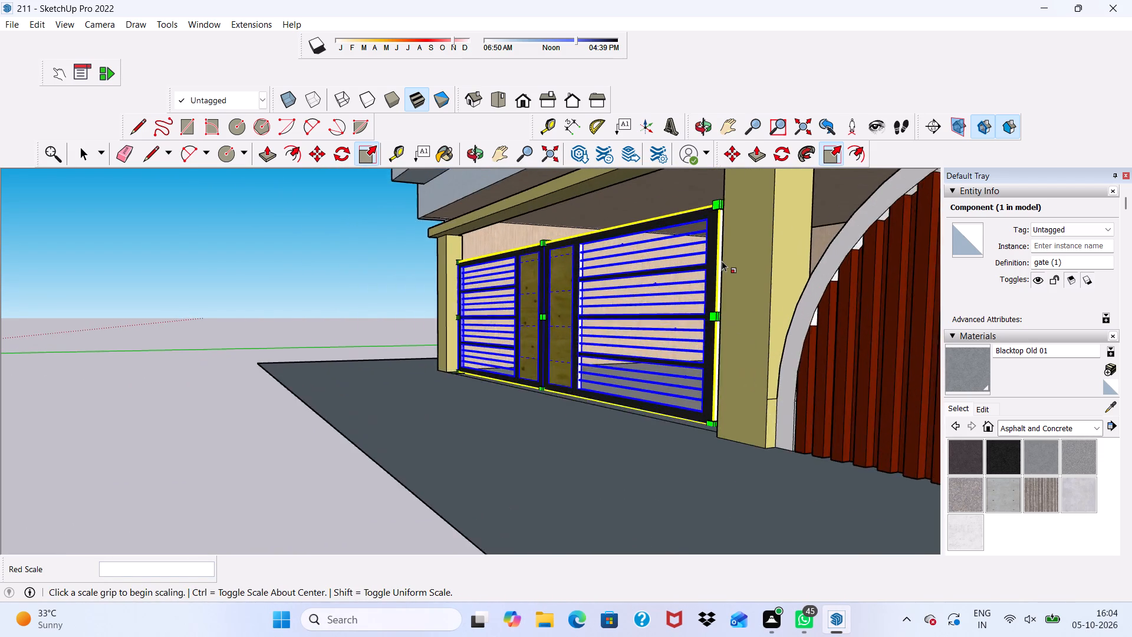
scroll(722, 261, "up", 3)
scroll(716, 348, "up", 11)
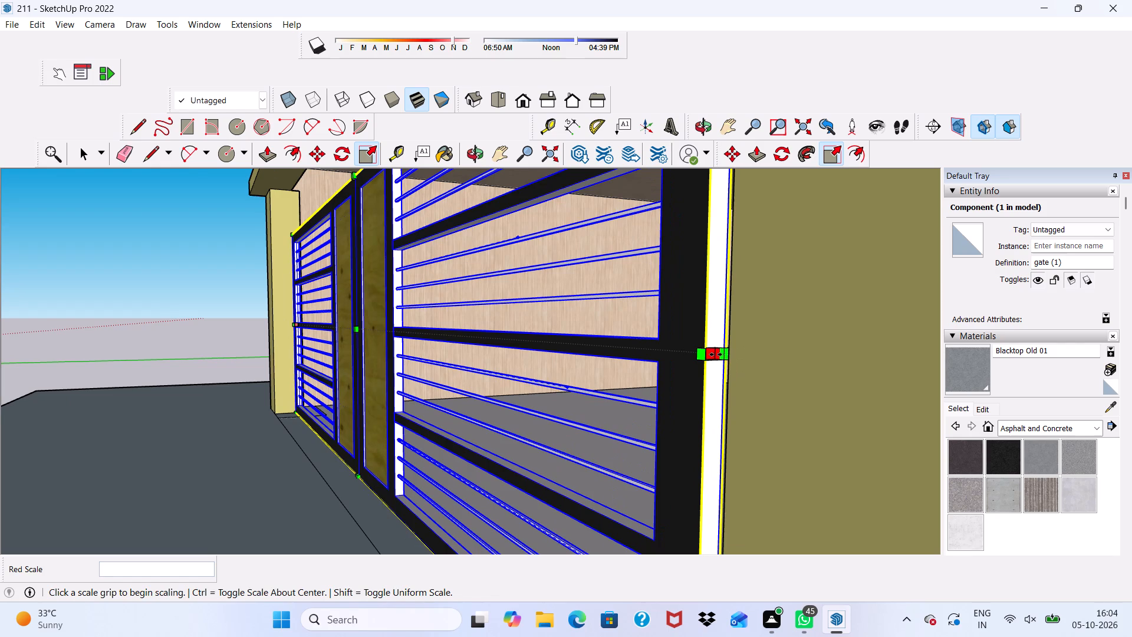
left_click_drag(716, 354, 746, 367)
scroll(658, 369, "down", 4)
key("space")
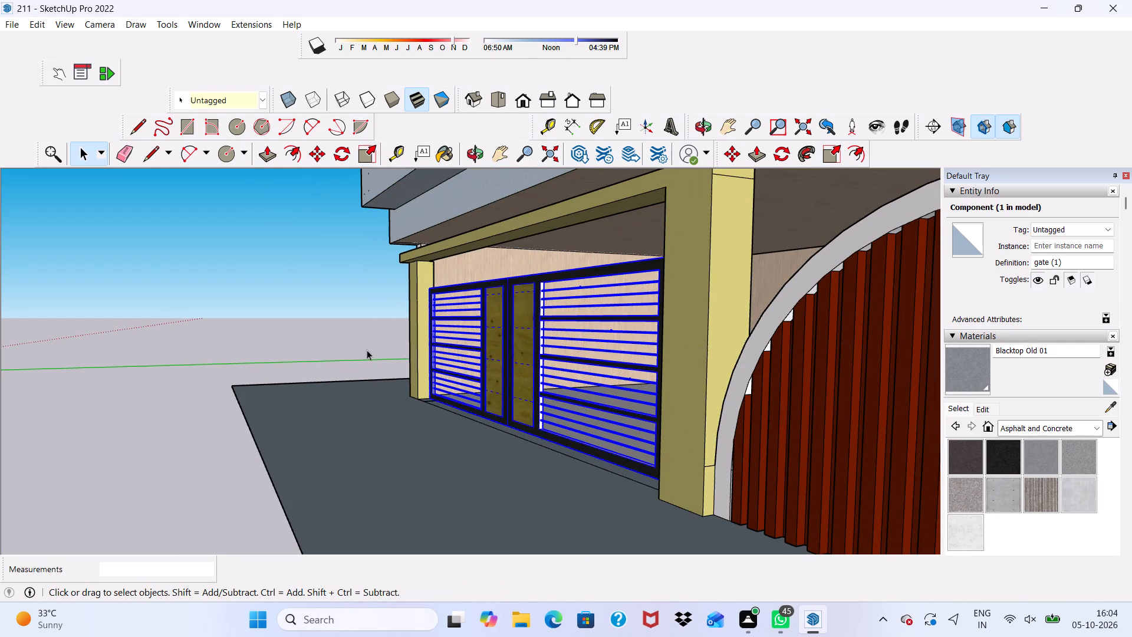
left_click(291, 326)
Examine the widened carport gate and the whole house front from several front, side and raised views.
scroll(291, 326, "down", 4)
middle_click_drag(309, 326, 527, 341)
scroll(518, 321, "down", 9)
middle_click_drag(612, 339, 614, 340)
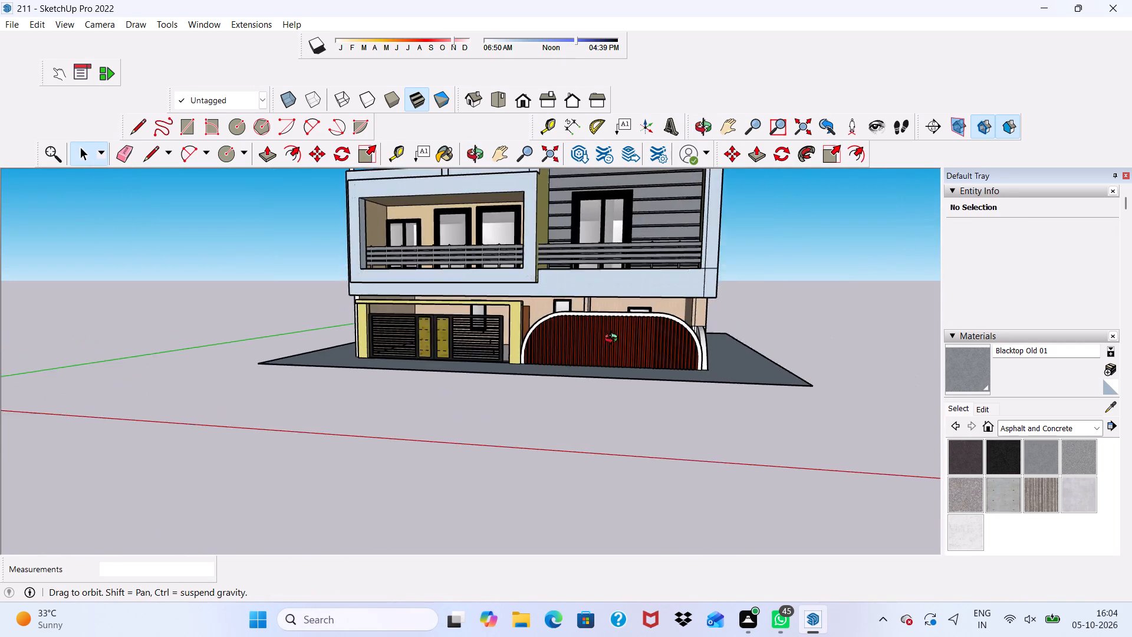
middle_click_drag(614, 340, 703, 372)
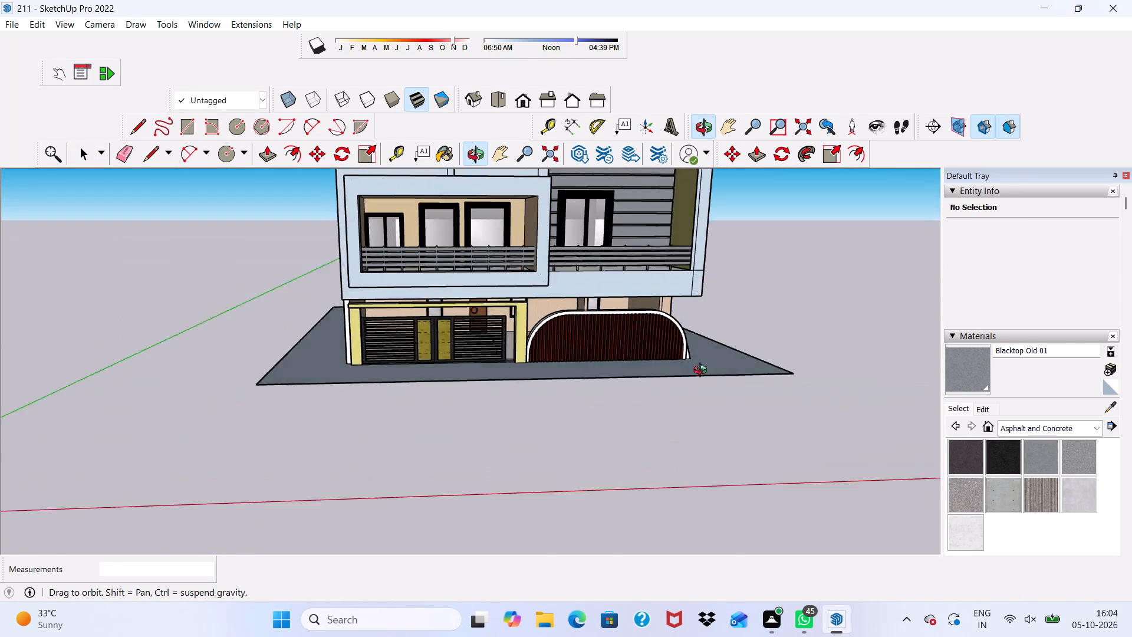
middle_click_drag(703, 372, 707, 396)
scroll(617, 250, "up", 3)
scroll(601, 251, "down", 3)
scroll(580, 316, "up", 1)
scroll(578, 323, "down", 5)
middle_click_drag(538, 374, 429, 268)
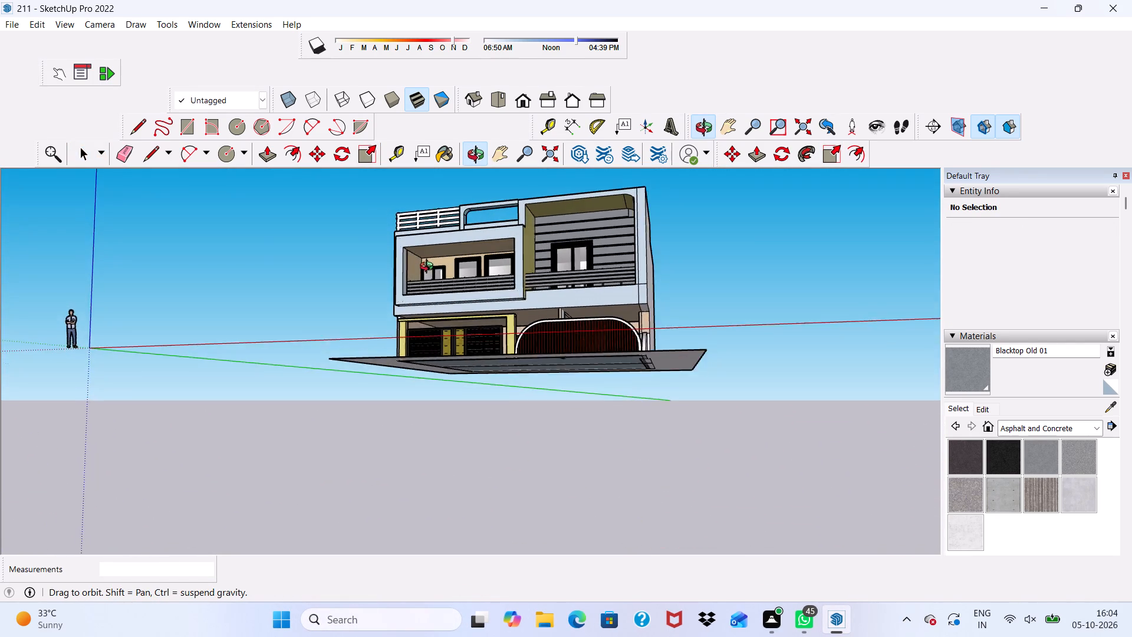
middle_click_drag(429, 268, 362, 326)
scroll(486, 297, "up", 3)
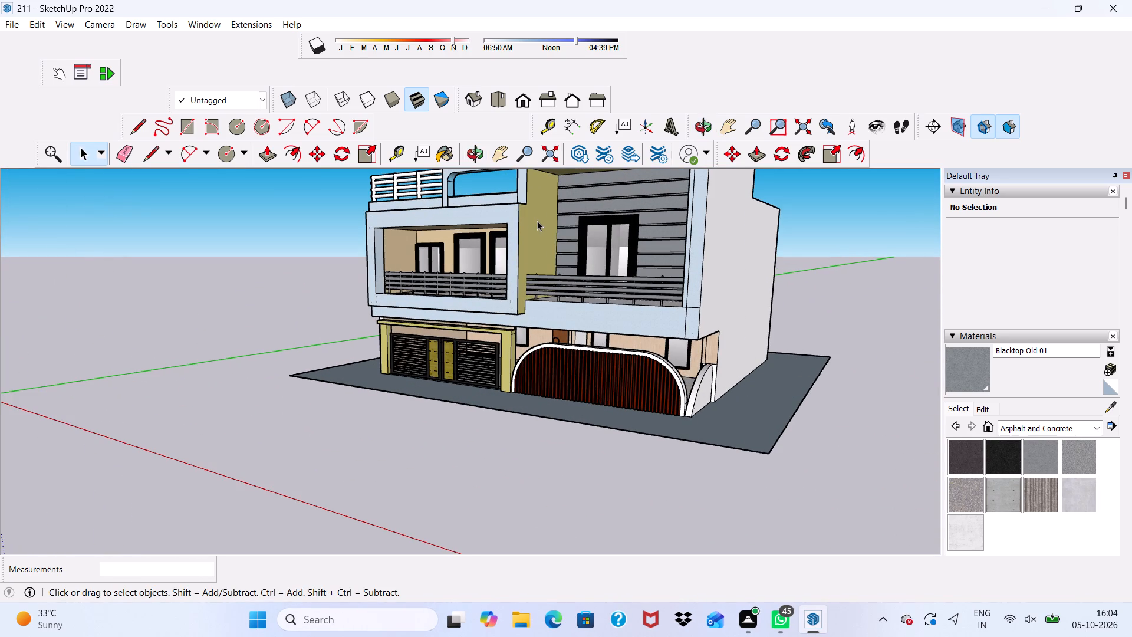
scroll(515, 251, "up", 5)
middle_click_drag(445, 284, 548, 262)
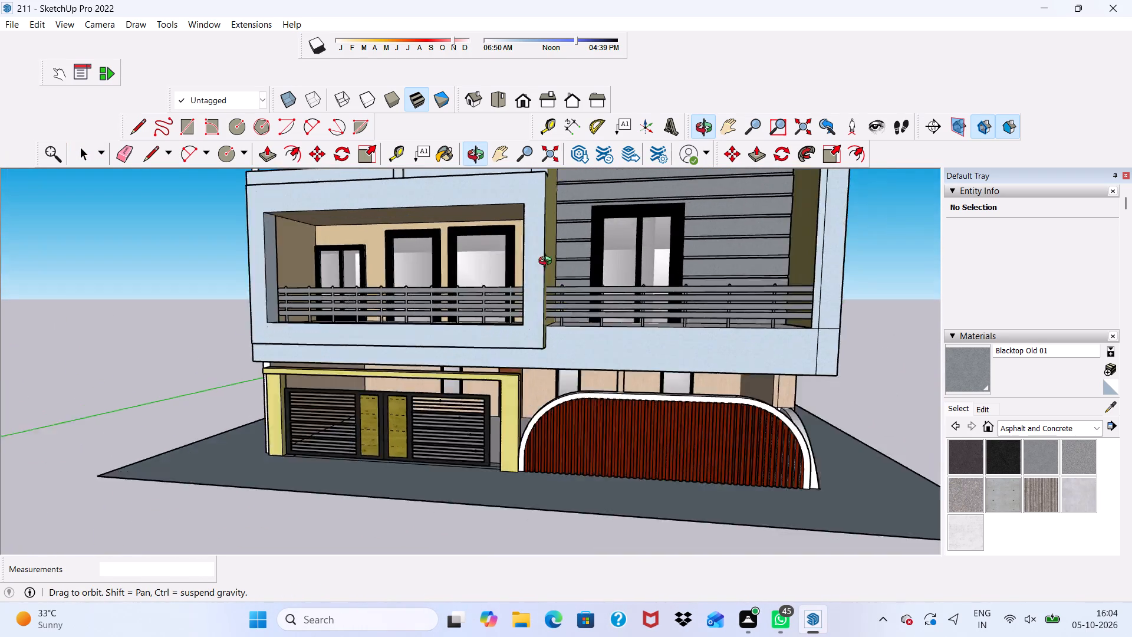
middle_click_drag(548, 262, 719, 320)
scroll(535, 333, "down", 2)
scroll(519, 342, "up", 2)
scroll(514, 347, "down", 5)
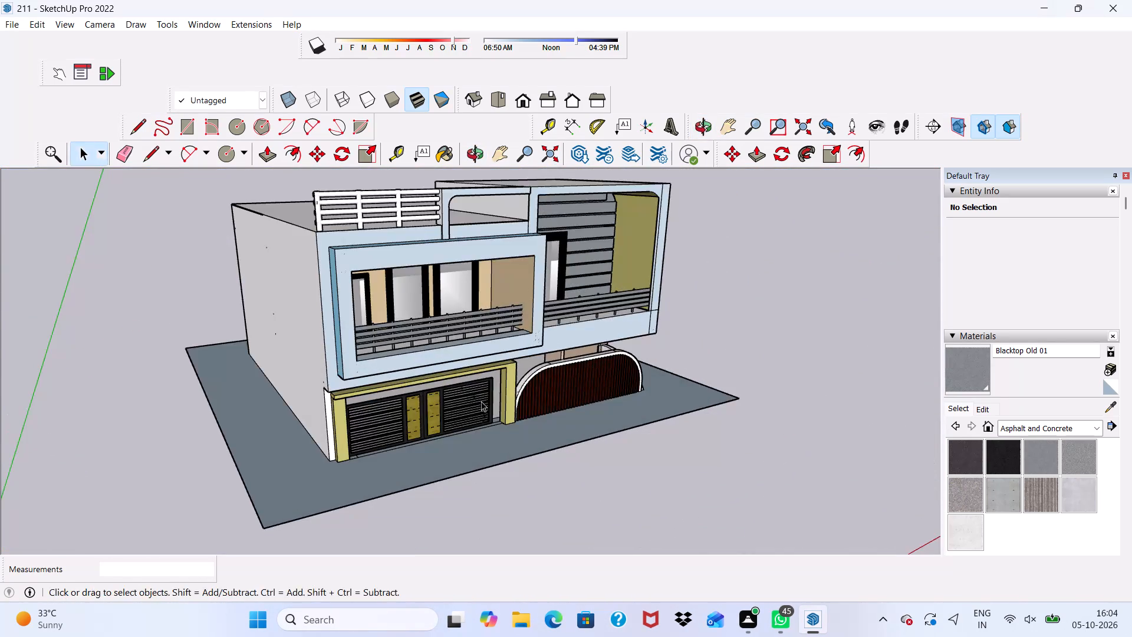
middle_click_drag(489, 399, 351, 324)
scroll(415, 339, "up", 3)
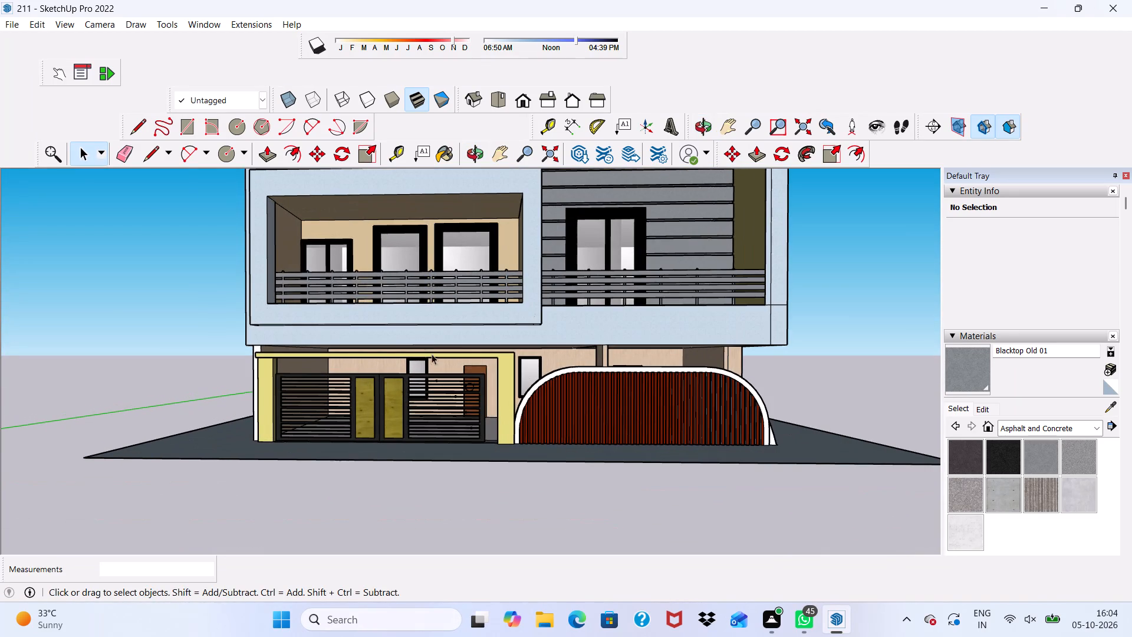
scroll(368, 347, "down", 4)
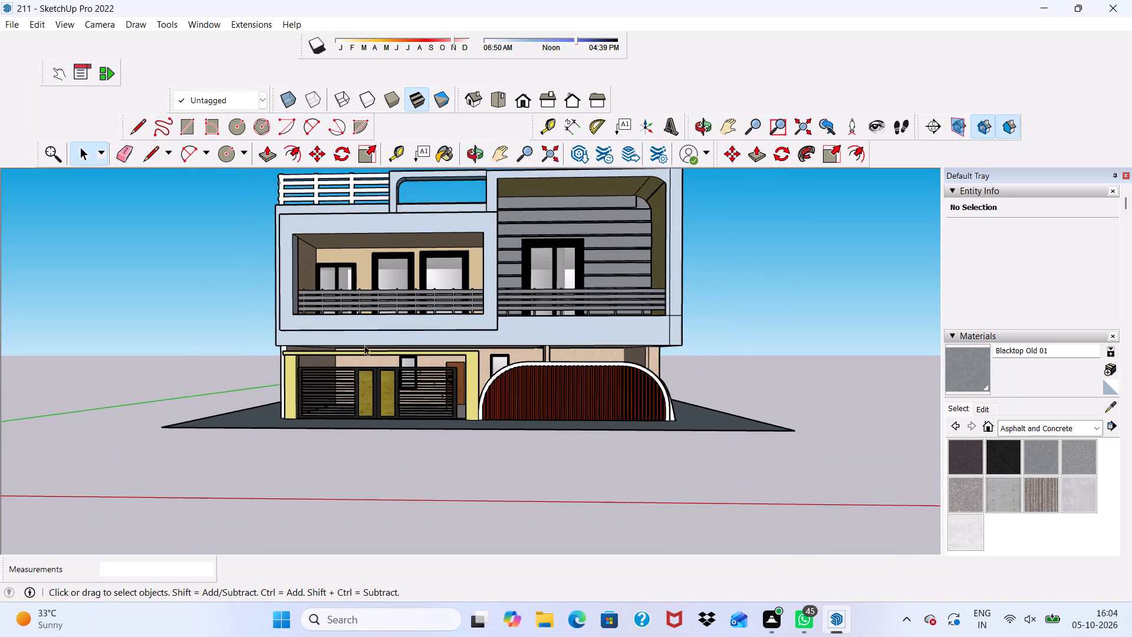
scroll(345, 342, "up", 3)
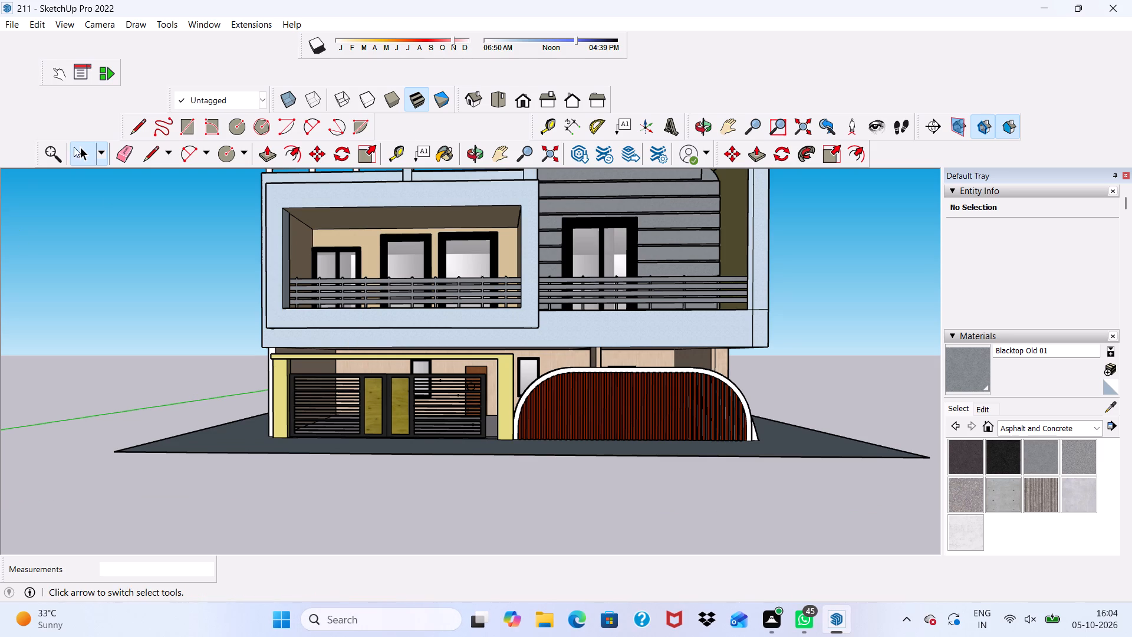
scroll(256, 181, "up", 3)
scroll(256, 181, "down", 4)
middle_click_drag(248, 201, 213, 320)
scroll(281, 247, "down", 5)
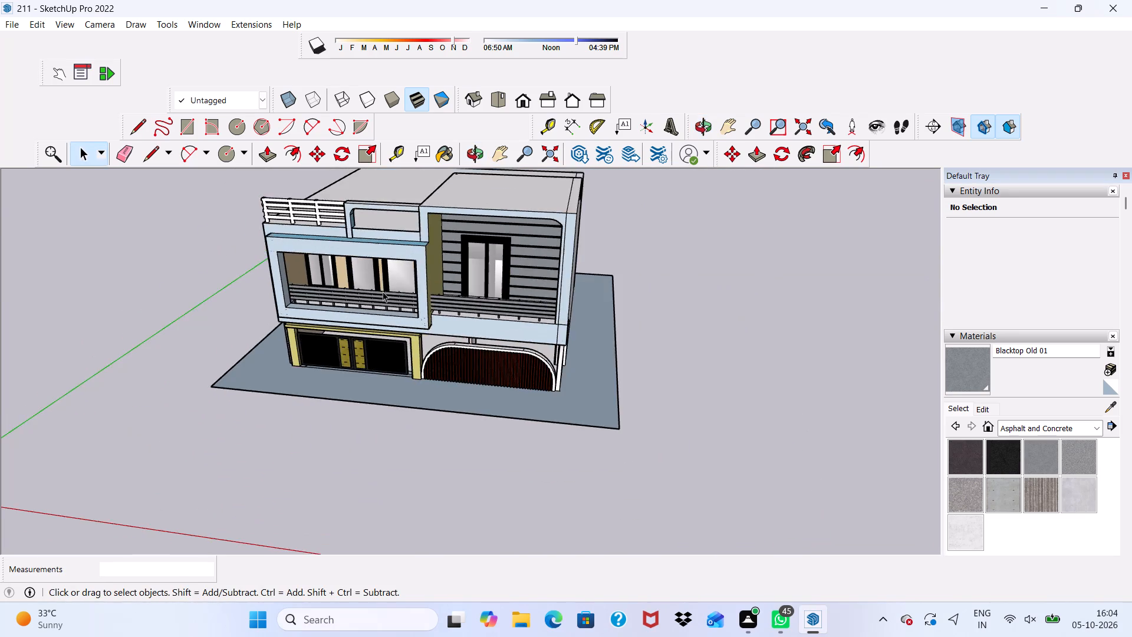
middle_click_drag(377, 277, 434, 198)
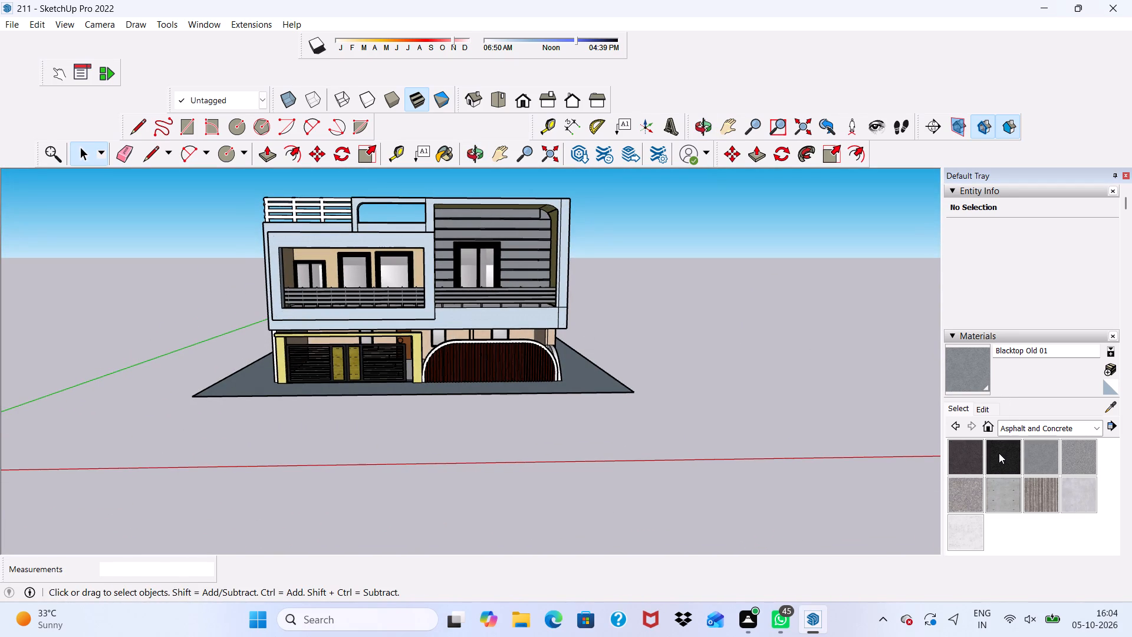
Paint the three lower horizontal rails of the white roof terrace railing with Blacktop New from Asphalt and Concrete.
left_click(999, 453)
scroll(379, 229, "up", 9)
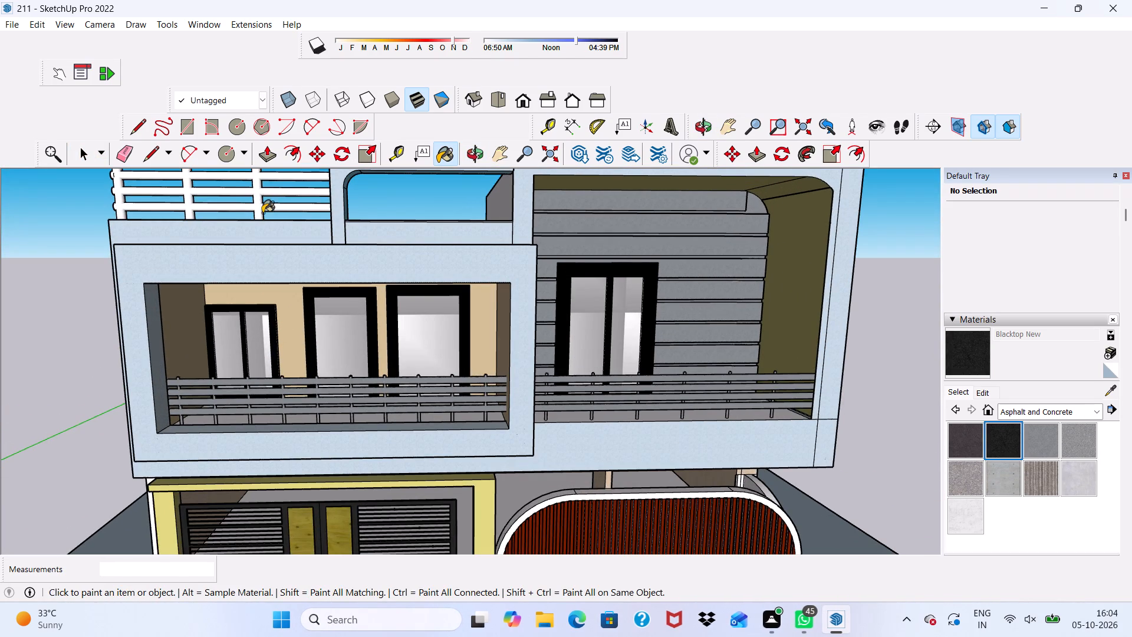
left_click(266, 208)
left_click(273, 196)
left_click(274, 183)
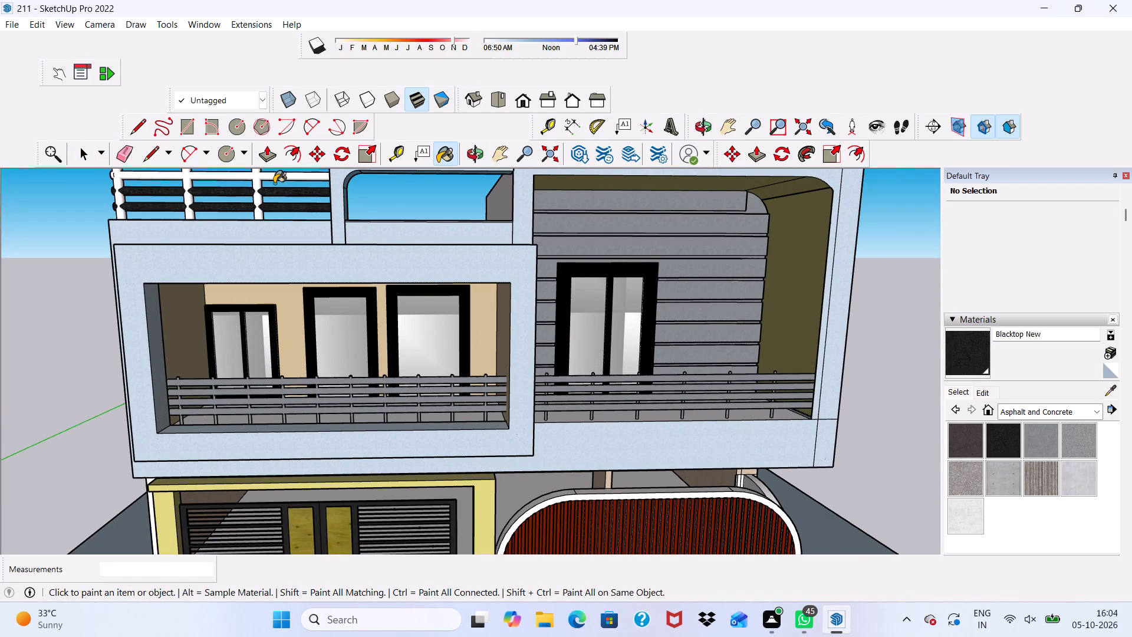
scroll(274, 183, "down", 4)
scroll(270, 200, "up", 11)
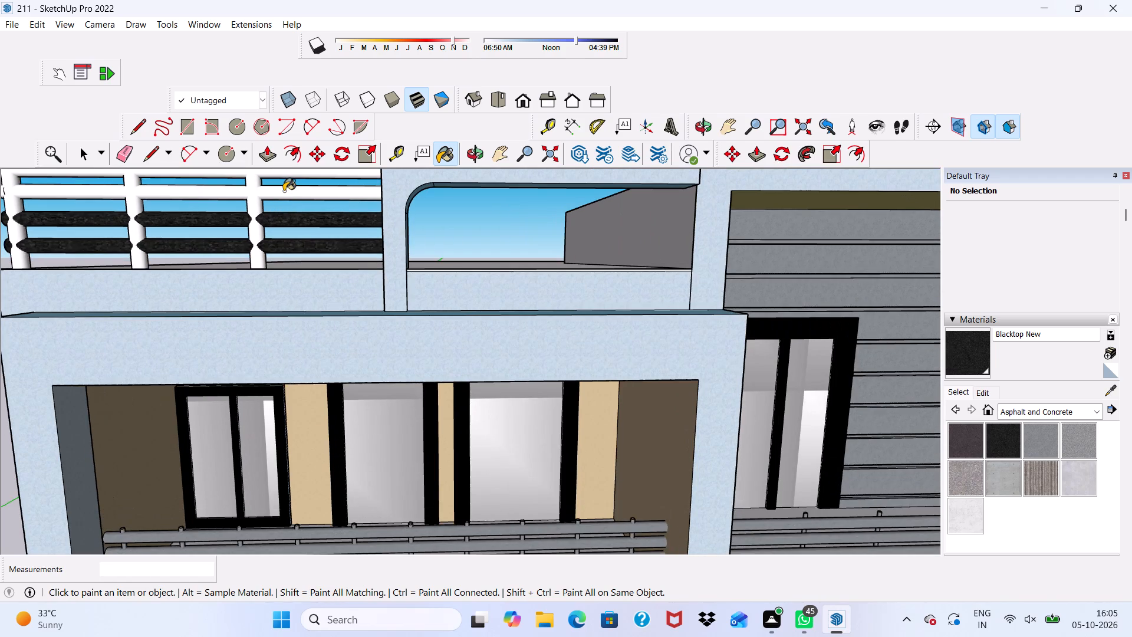
left_click(284, 191)
Paint the vertical posts and the top rail of the roof terrace railing with Blacktop New.
scroll(276, 214, "up", 3)
left_click(244, 250)
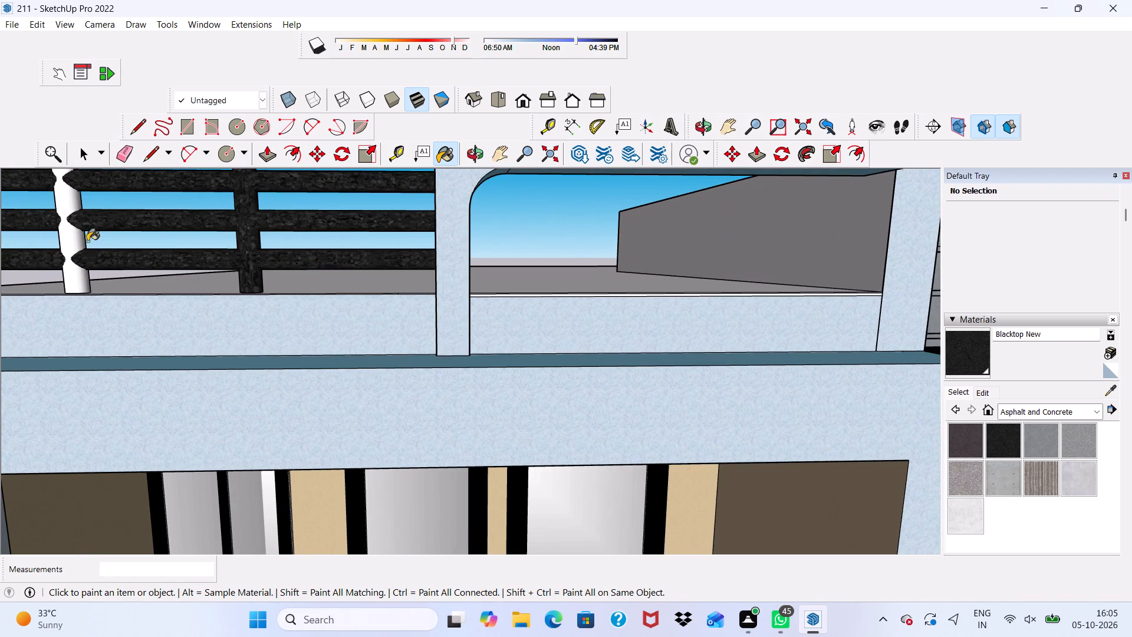
left_click(74, 247)
scroll(74, 247, "up", 1)
scroll(74, 247, "down", 4)
scroll(78, 249, "up", 1)
scroll(119, 246, "down", 3)
scroll(139, 273, "up", 1)
scroll(149, 279, "down", 6)
left_click(195, 214)
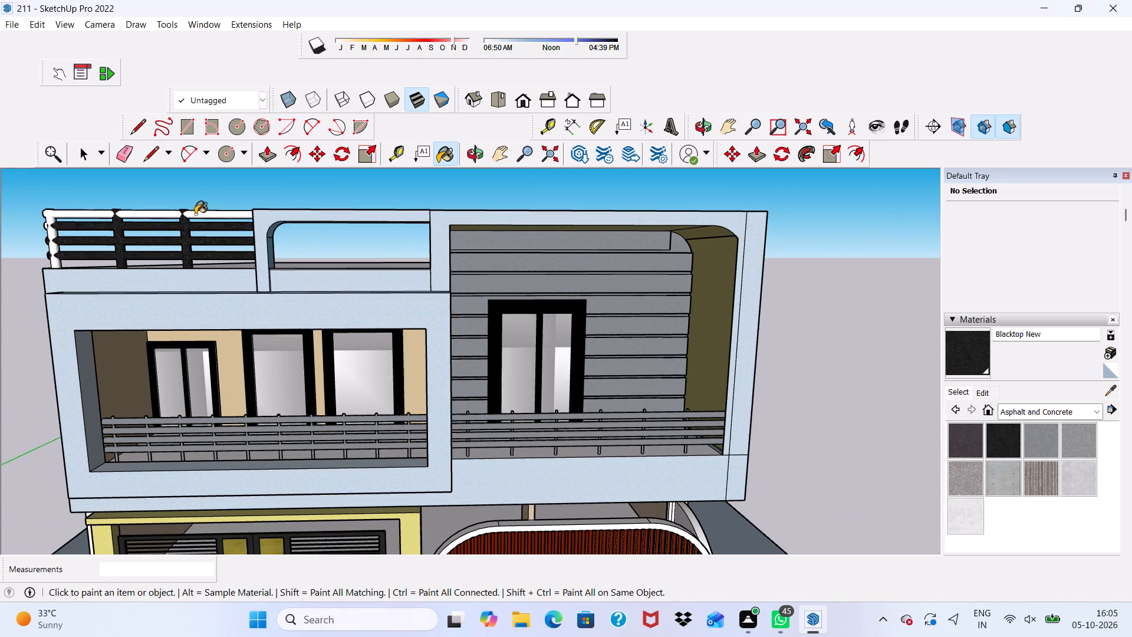
scroll(164, 215, "up", 3)
left_click(14, 246)
scroll(29, 237, "down", 5)
scroll(54, 228, "up", 1)
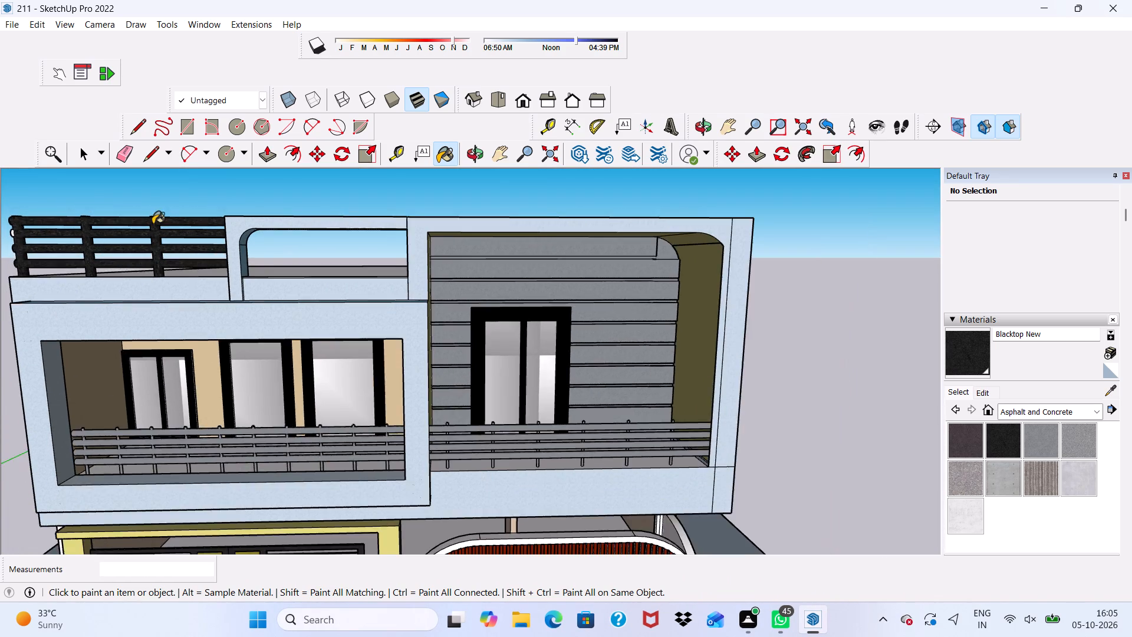
Paint the front face of the white arched border on the carport gate with Color H08 from the Colors collection.
scroll(156, 228, "down", 5)
middle_click_drag(176, 257, 120, 280)
scroll(302, 376, "up", 3)
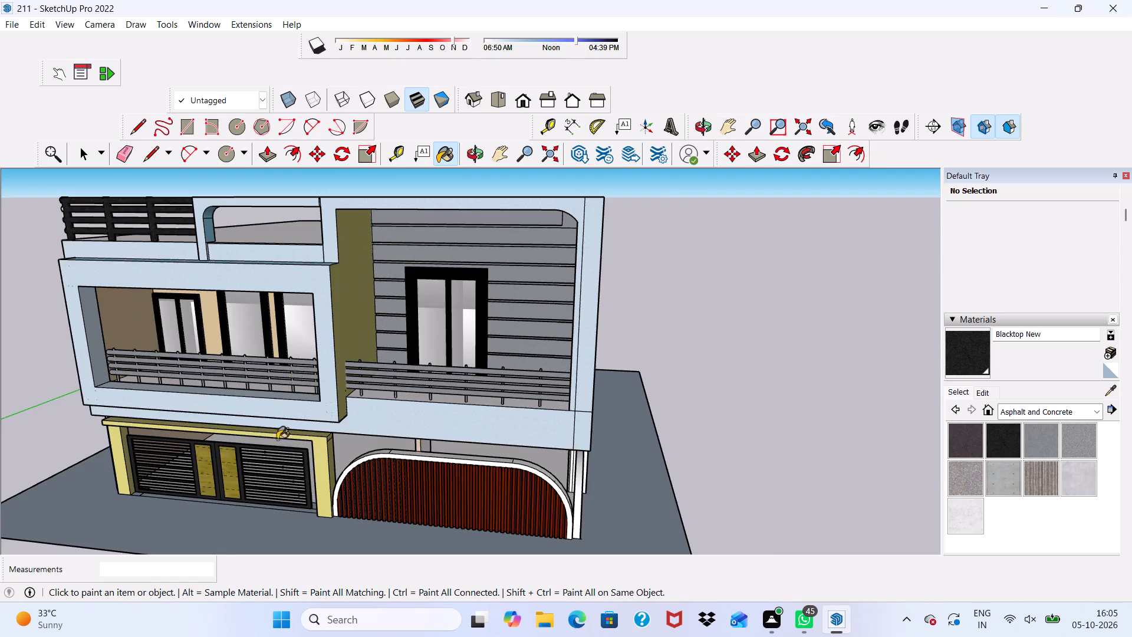
scroll(277, 439, "up", 6)
scroll(375, 441, "down", 3)
scroll(699, 390, "down", 1)
scroll(997, 480, "up", 2)
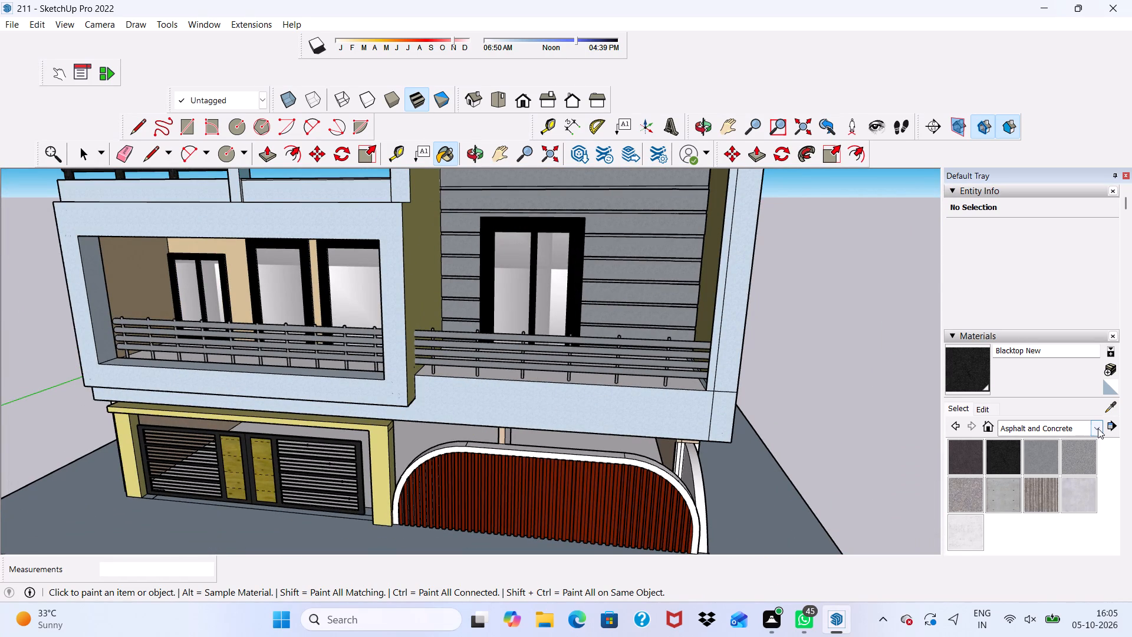
left_click(1098, 428)
left_click(1019, 484)
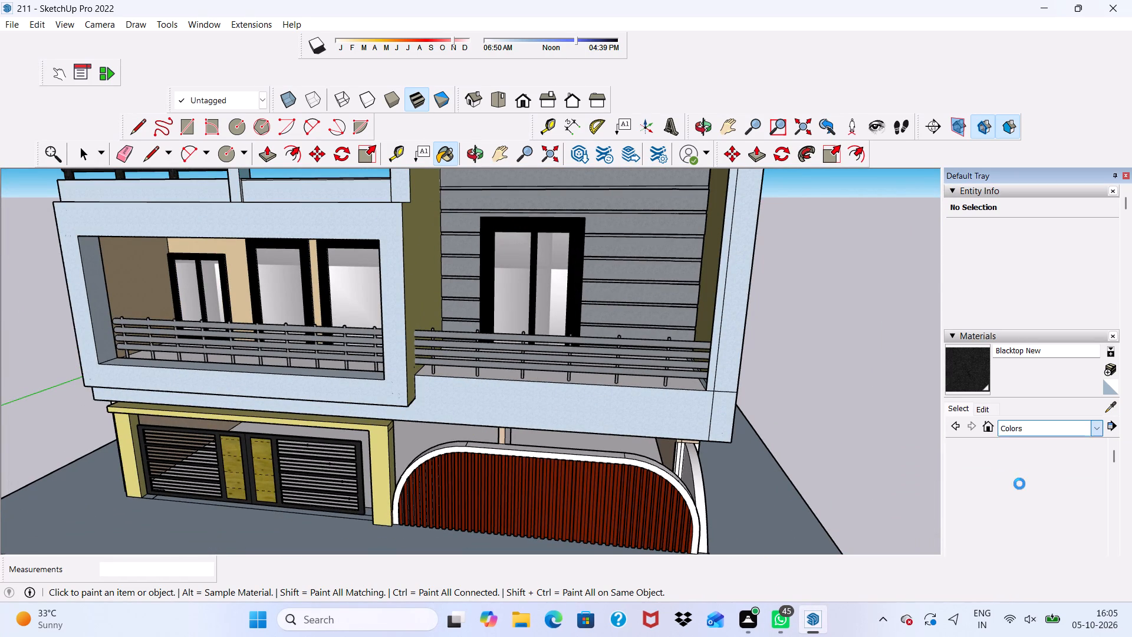
scroll(1001, 479, "down", 11)
scroll(999, 478, "up", 2)
scroll(999, 478, "down", 2)
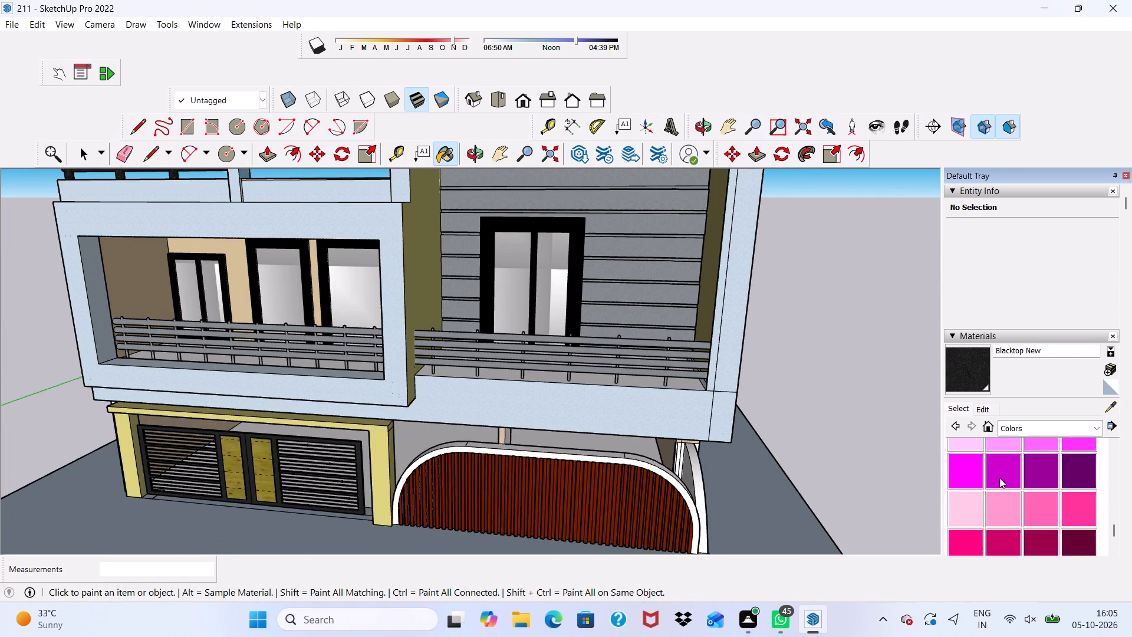
scroll(999, 478, "down", 4)
scroll(1000, 474, "up", 6)
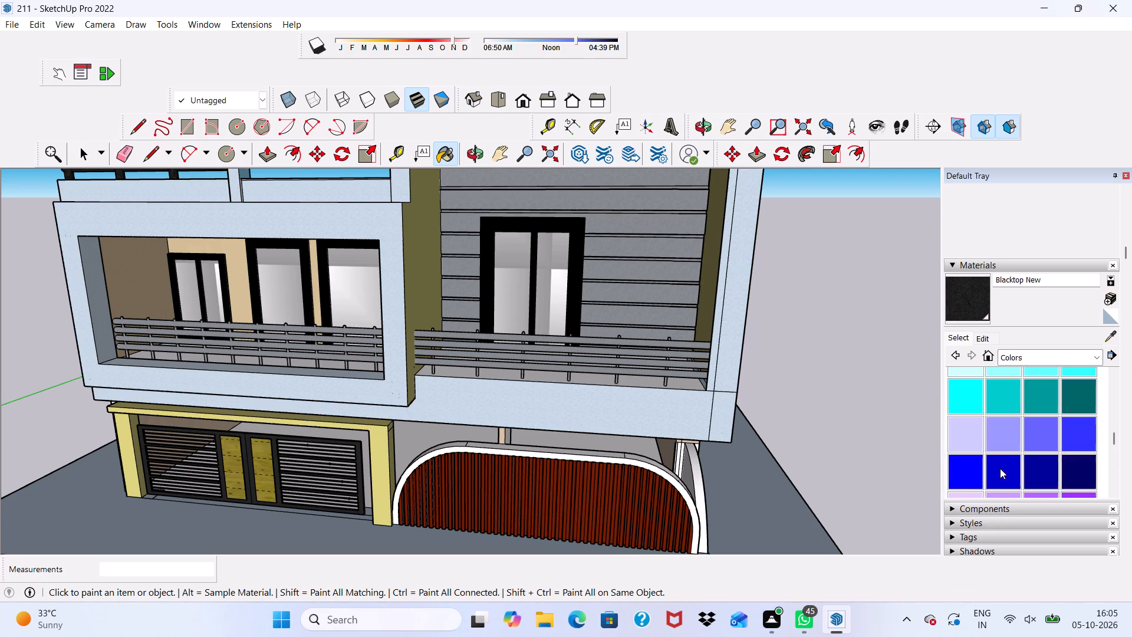
scroll(1029, 445, "up", 1)
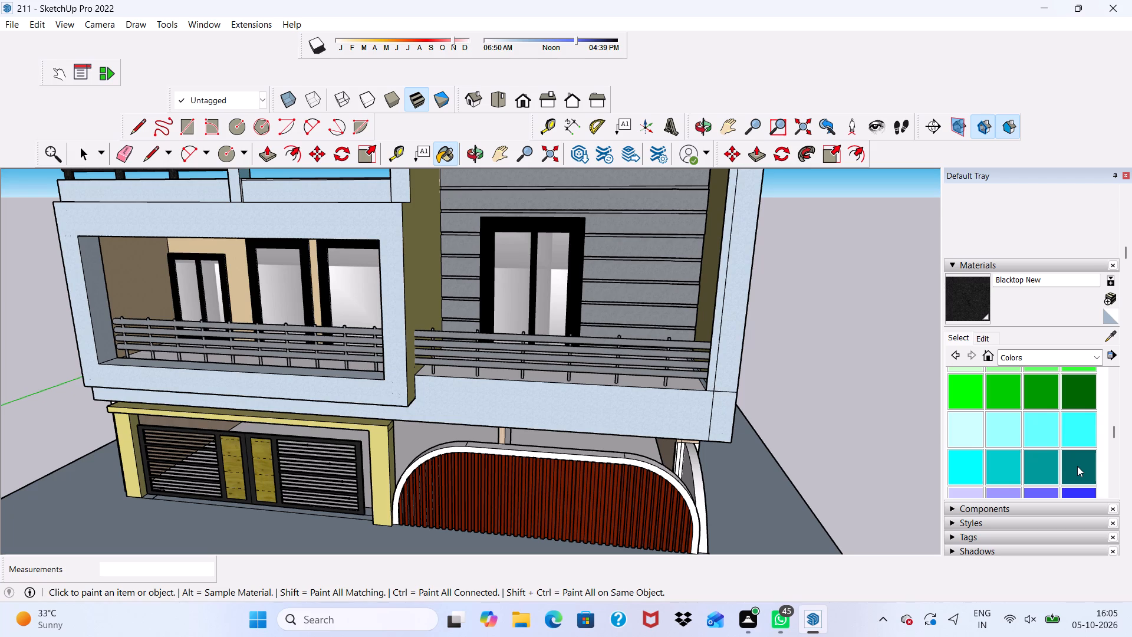
left_click(1077, 466)
scroll(477, 455, "up", 1)
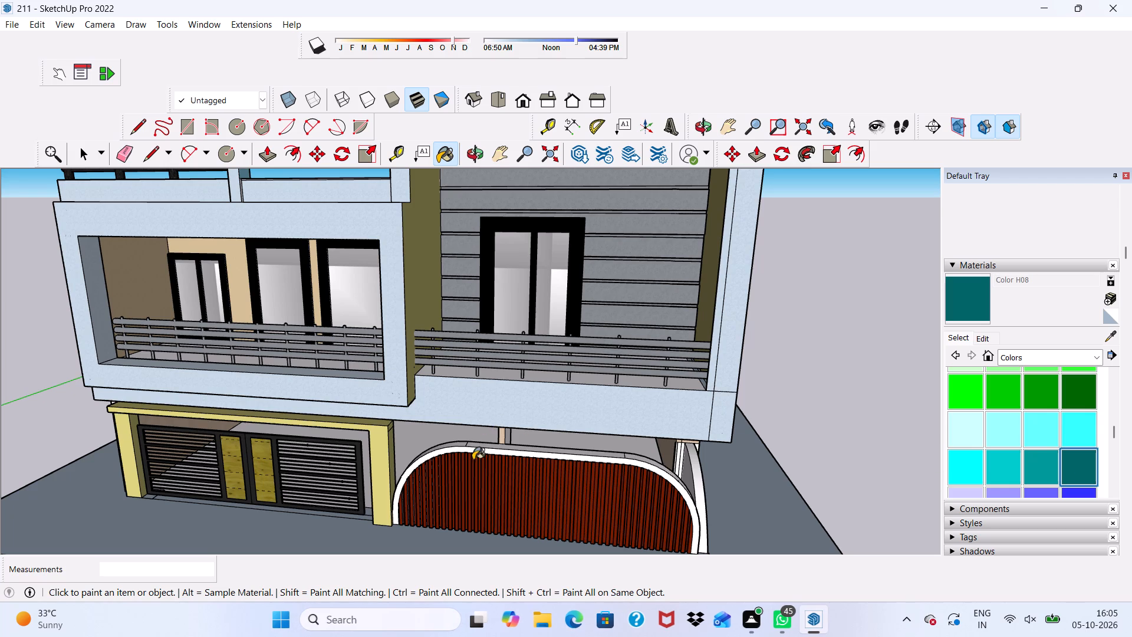
scroll(473, 460, "up", 6)
left_click(470, 446)
Paint the top and curved outer edge faces of the carport gate's border with Color H08.
scroll(470, 441, "down", 8)
middle_click_drag(490, 456, 548, 356)
scroll(492, 441, "up", 7)
middle_click_drag(458, 360, 447, 468)
scroll(447, 468, "up", 2)
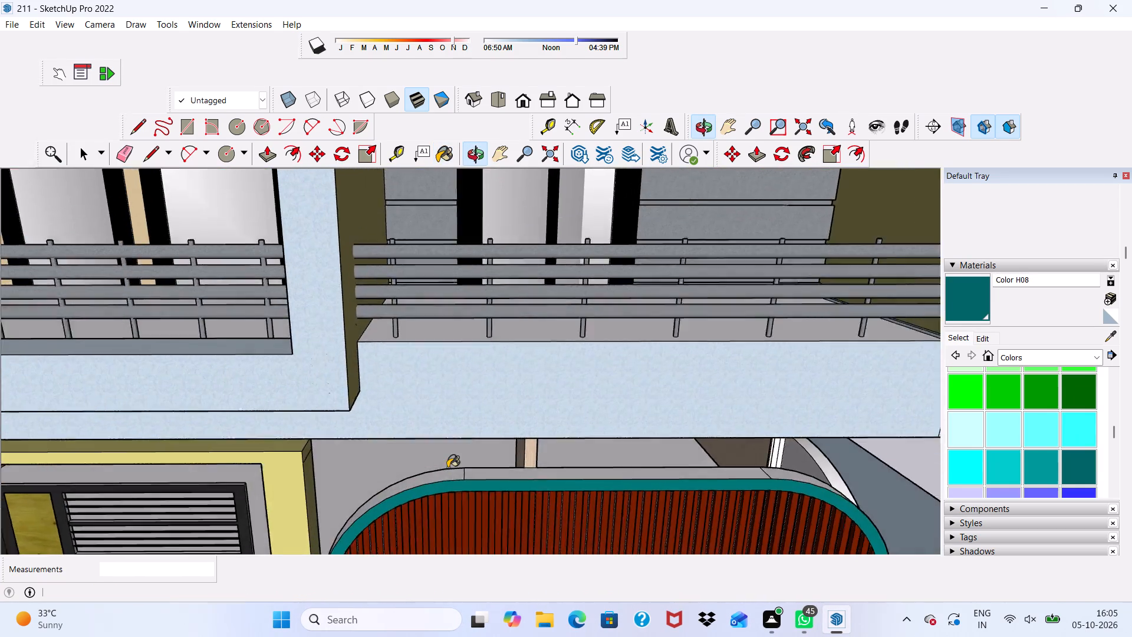
scroll(447, 468, "up", 6)
left_click(439, 478)
left_click(503, 481)
scroll(498, 468, "down", 3)
middle_click_drag(501, 474, 333, 381)
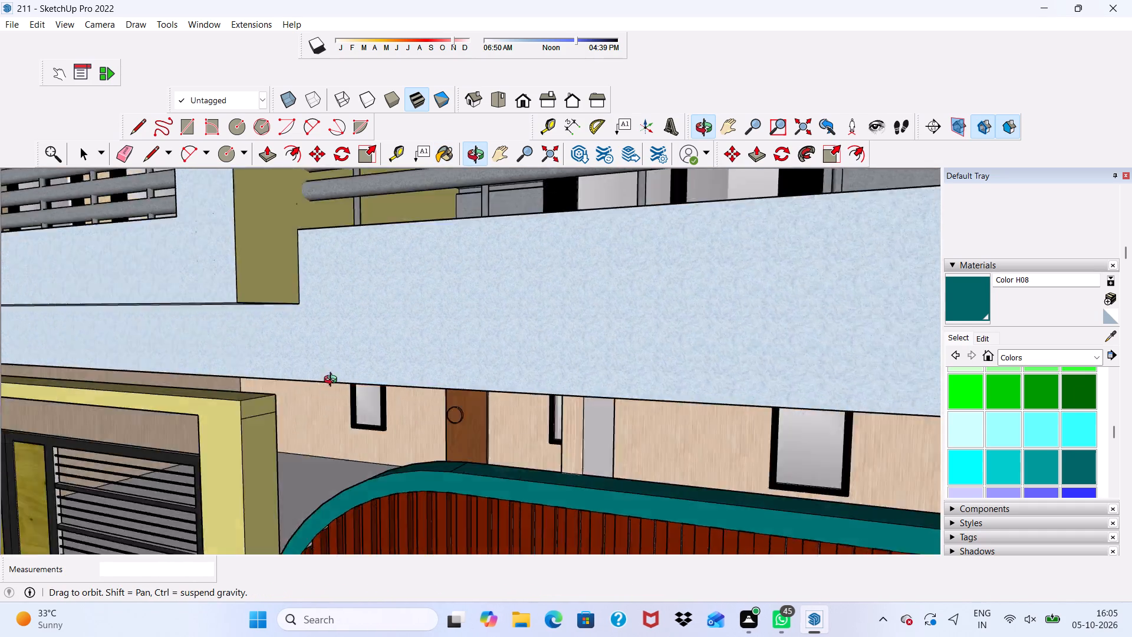
middle_click_drag(333, 381, 314, 339)
scroll(277, 354, "down", 9)
scroll(617, 421, "up", 4)
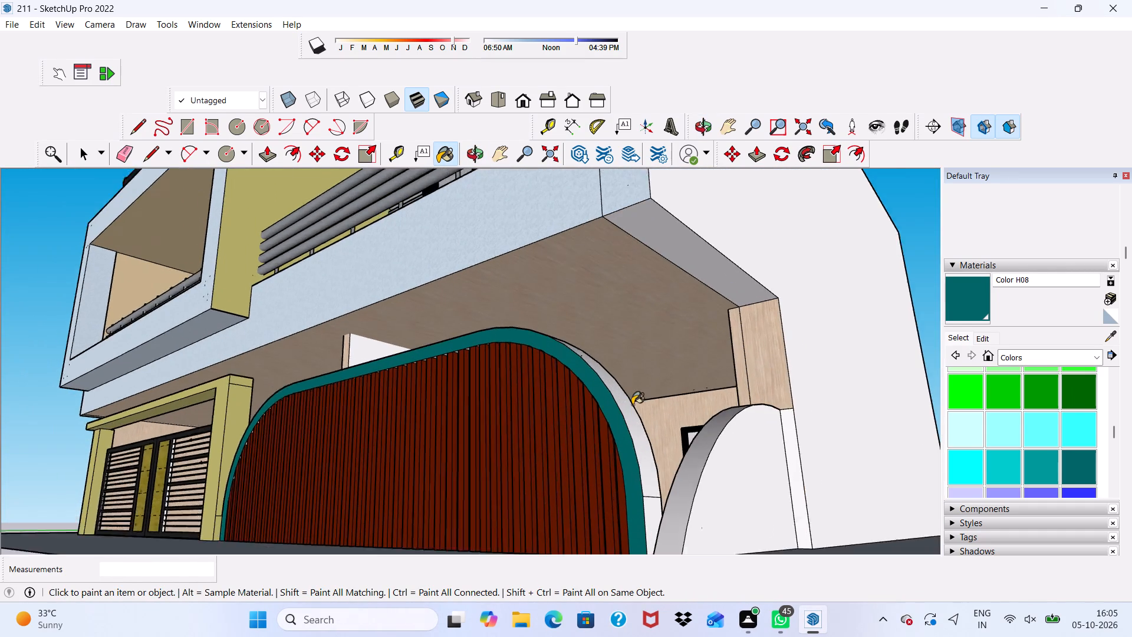
scroll(632, 405, "up", 2)
left_click(621, 406)
scroll(572, 422, "down", 3)
middle_click_drag(564, 426, 633, 400)
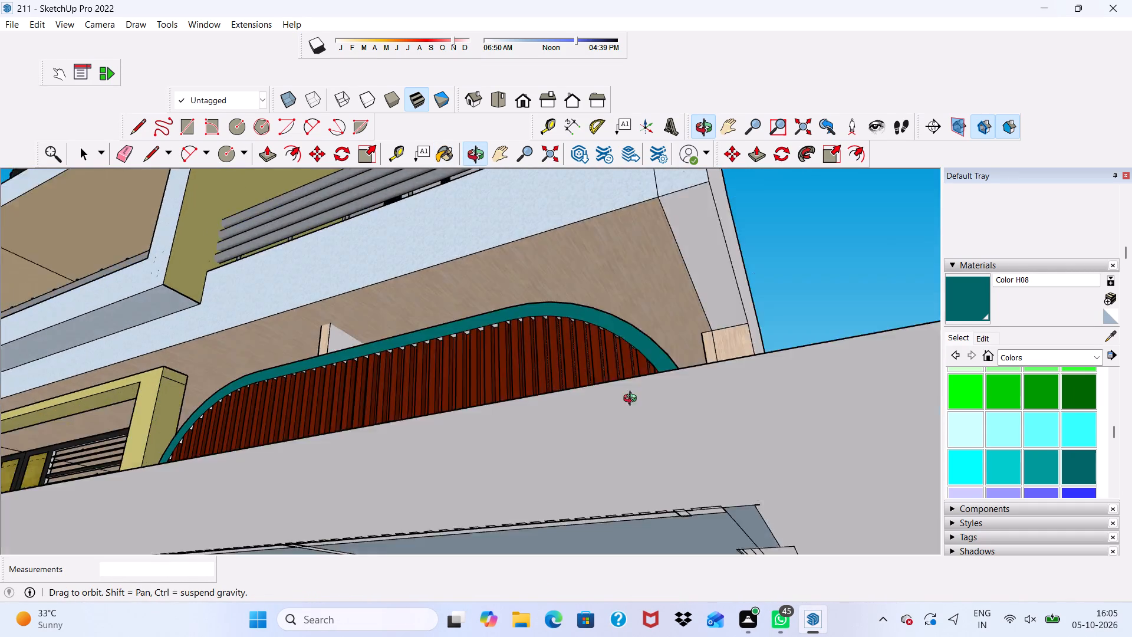
middle_click_drag(633, 400, 641, 429)
scroll(715, 528, "up", 9)
left_click(716, 524)
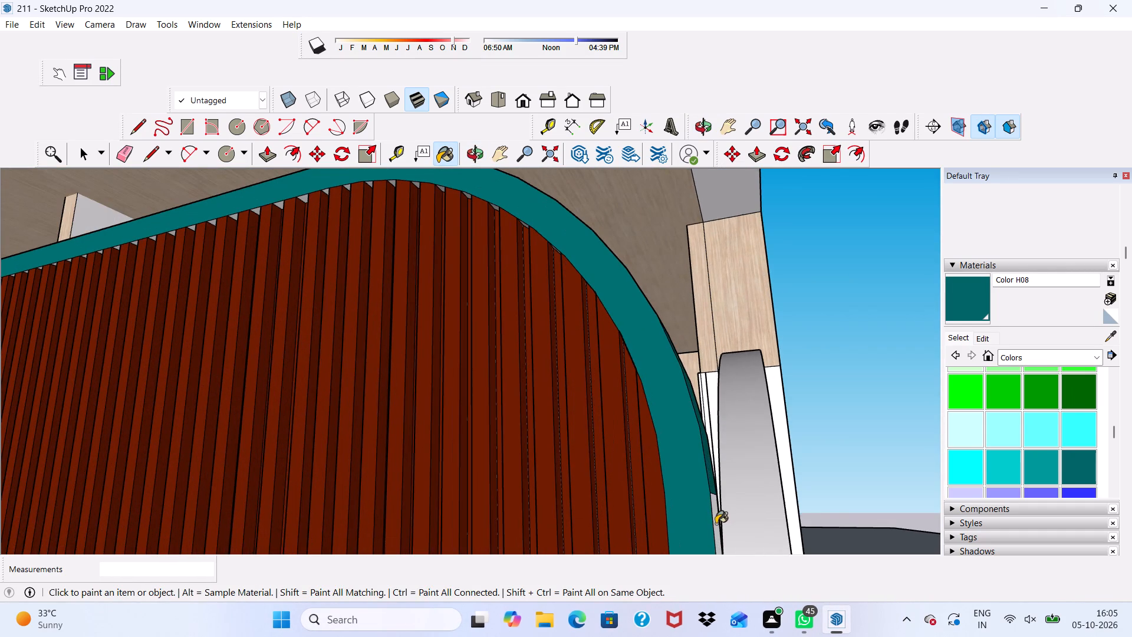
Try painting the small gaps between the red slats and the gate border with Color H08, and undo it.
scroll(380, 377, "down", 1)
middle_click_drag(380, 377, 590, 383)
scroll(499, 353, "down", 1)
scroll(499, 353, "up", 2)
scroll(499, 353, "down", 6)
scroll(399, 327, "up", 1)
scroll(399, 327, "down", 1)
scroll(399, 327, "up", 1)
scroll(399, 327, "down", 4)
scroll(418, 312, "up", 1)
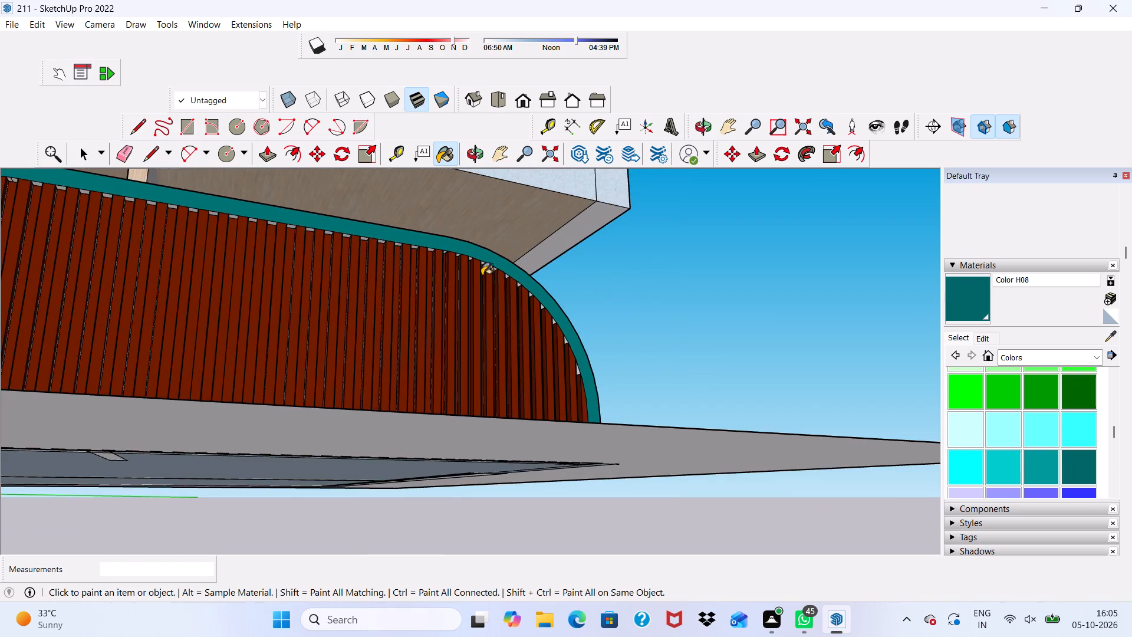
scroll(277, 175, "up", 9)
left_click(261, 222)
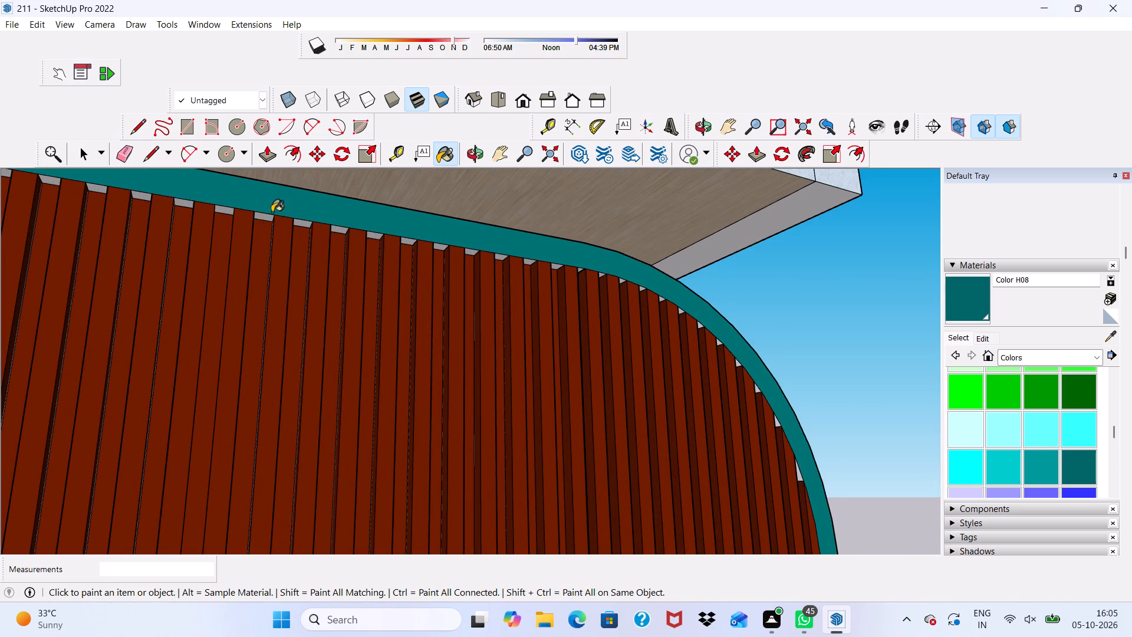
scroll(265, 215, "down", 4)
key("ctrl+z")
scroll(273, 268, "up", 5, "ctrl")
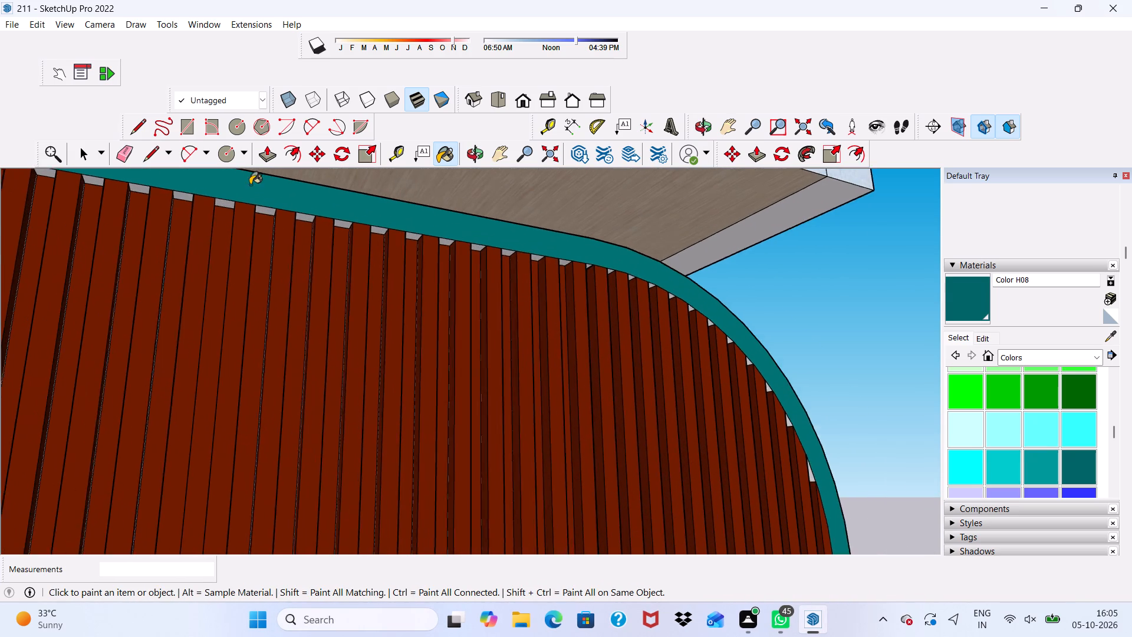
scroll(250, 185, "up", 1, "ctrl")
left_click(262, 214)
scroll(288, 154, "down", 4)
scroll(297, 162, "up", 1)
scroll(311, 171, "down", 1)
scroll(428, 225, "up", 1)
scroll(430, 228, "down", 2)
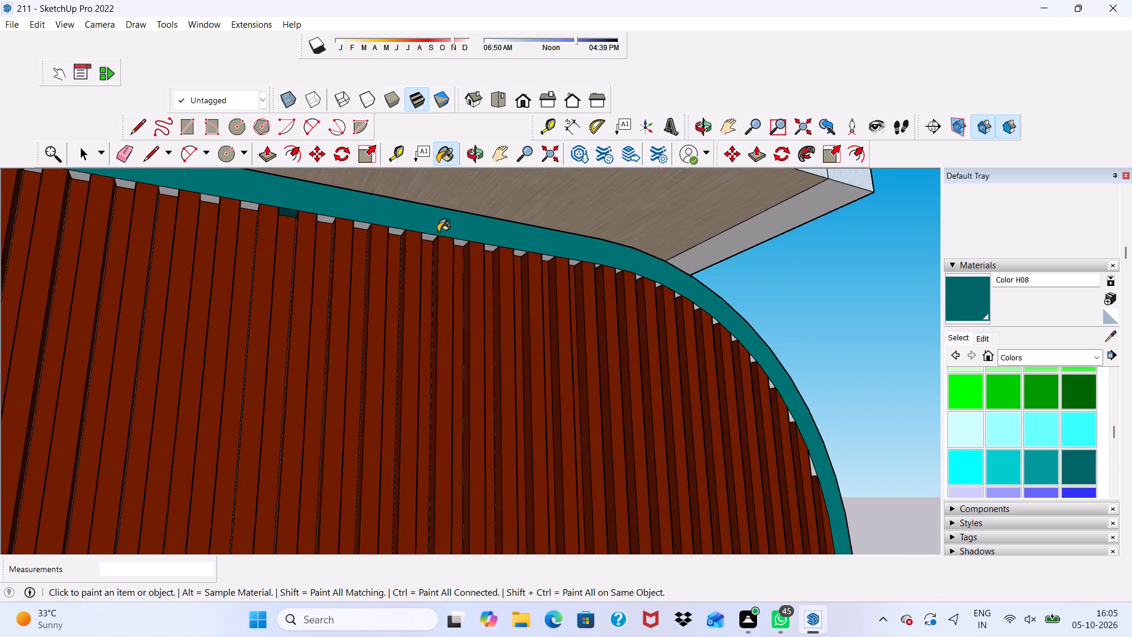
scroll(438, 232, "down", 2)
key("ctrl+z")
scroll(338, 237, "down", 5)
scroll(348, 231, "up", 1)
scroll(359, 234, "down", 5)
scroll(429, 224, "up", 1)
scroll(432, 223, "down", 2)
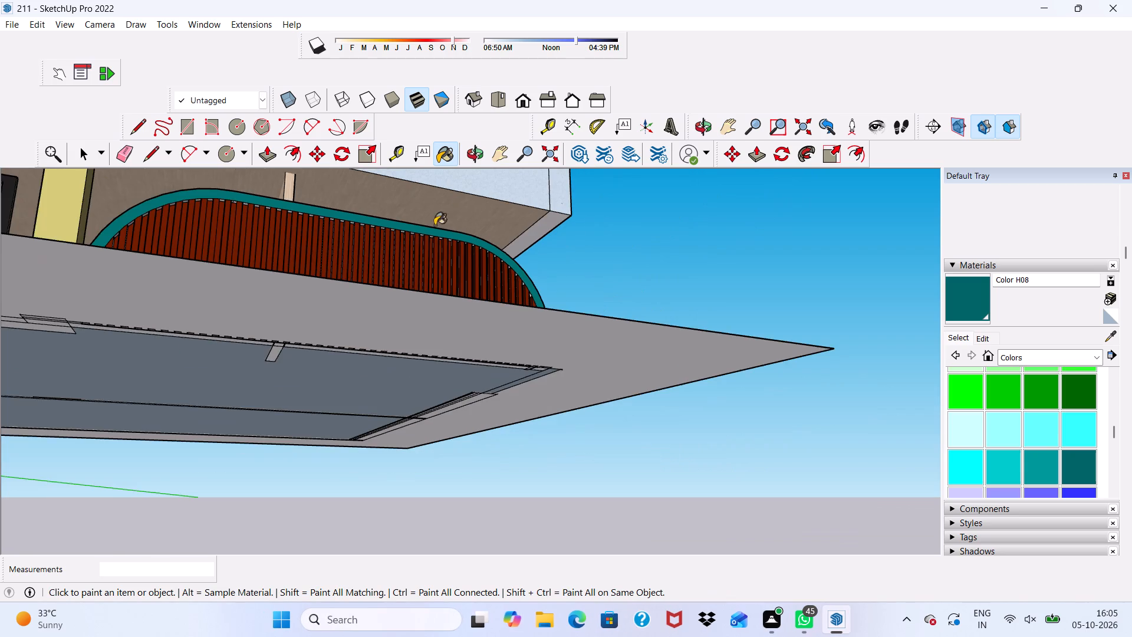
Examine the repainted carport gate from raised and low angles, and the whole house from a distance.
middle_click_drag(380, 256, 541, 344)
scroll(367, 390, "up", 4)
scroll(328, 316, "down", 4)
middle_click_drag(320, 324, 208, 394)
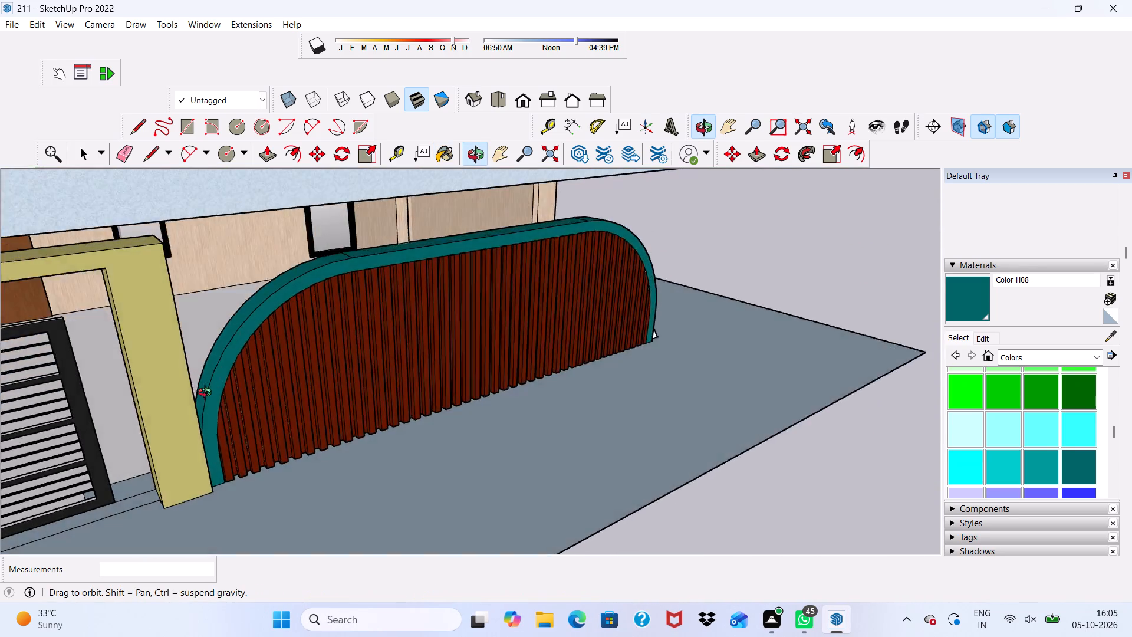
middle_click_drag(208, 394, 68, 274)
scroll(110, 257, "down", 5)
key("space")
scroll(336, 310, "up", 2)
scroll(338, 310, "down", 1)
scroll(342, 307, "up", 1)
scroll(350, 303, "down", 1)
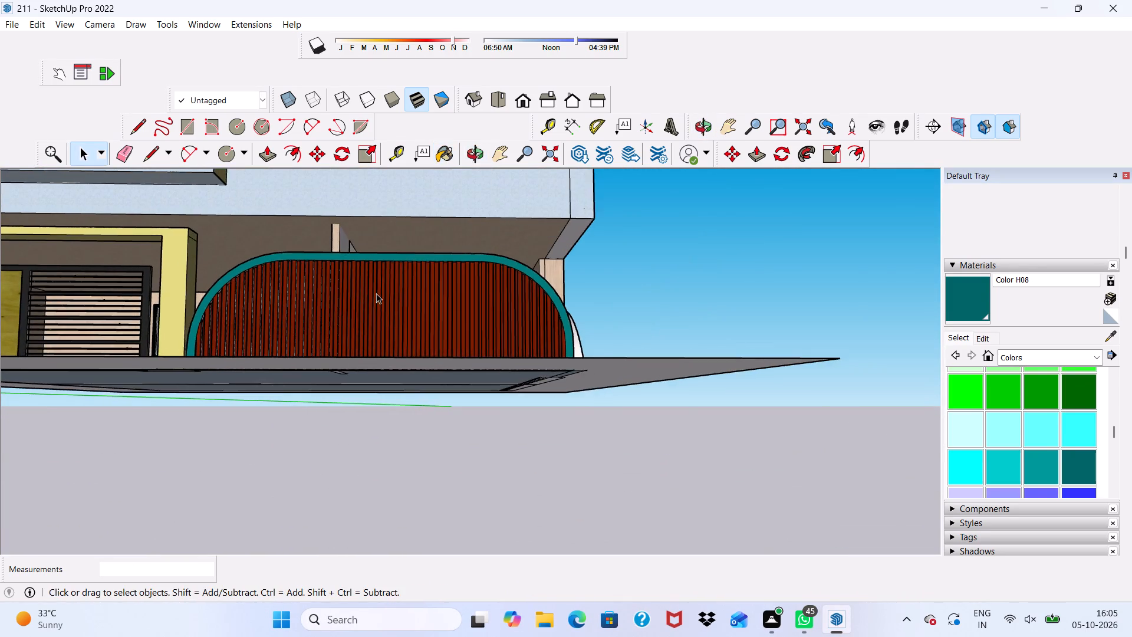
scroll(376, 293, "down", 2)
scroll(384, 287, "up", 1)
scroll(392, 283, "down", 11)
middle_click_drag(380, 254, 298, 355)
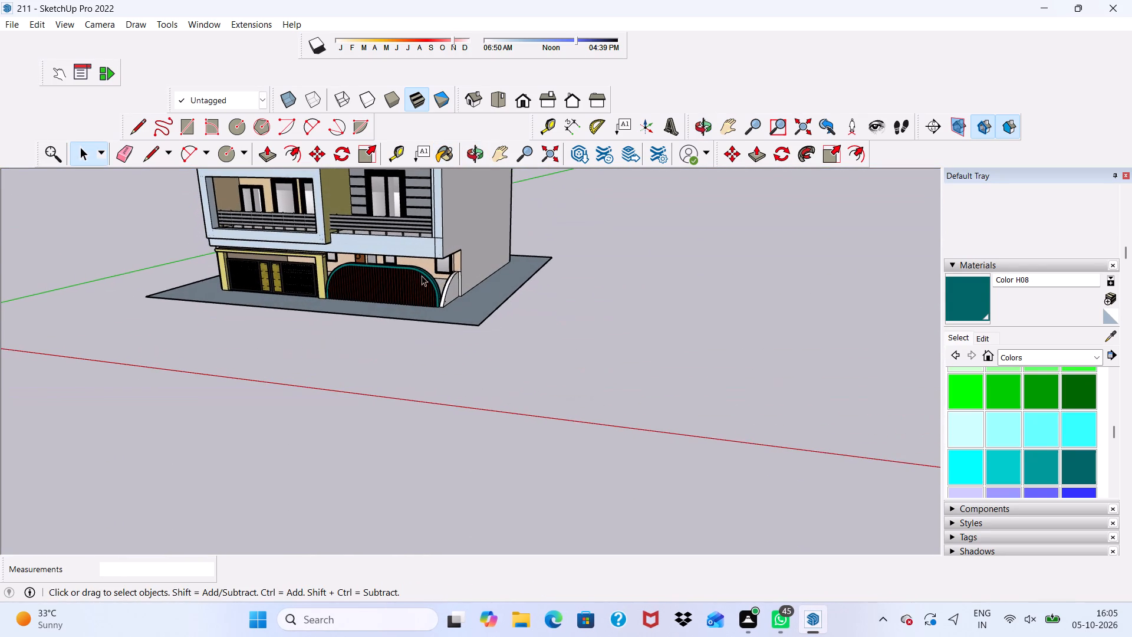
scroll(468, 159, "down", 1)
scroll(23, 99, "down", 7)
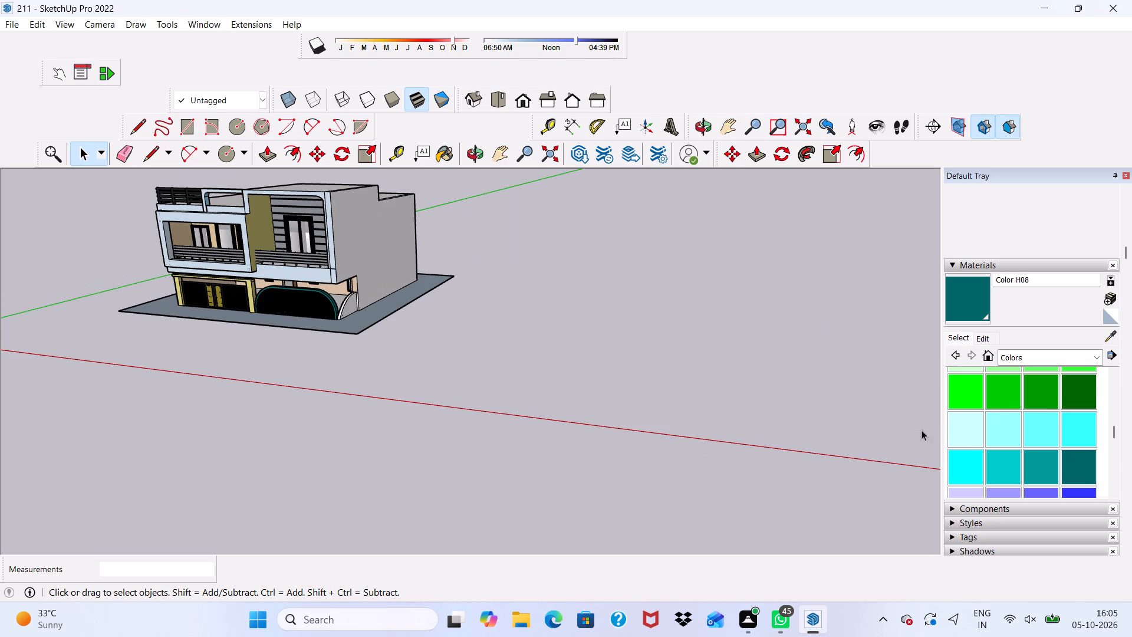
Paint the house's outer side wall on the carport side with Formica Graystone from Synthetic Surfaces.
left_click(1096, 354)
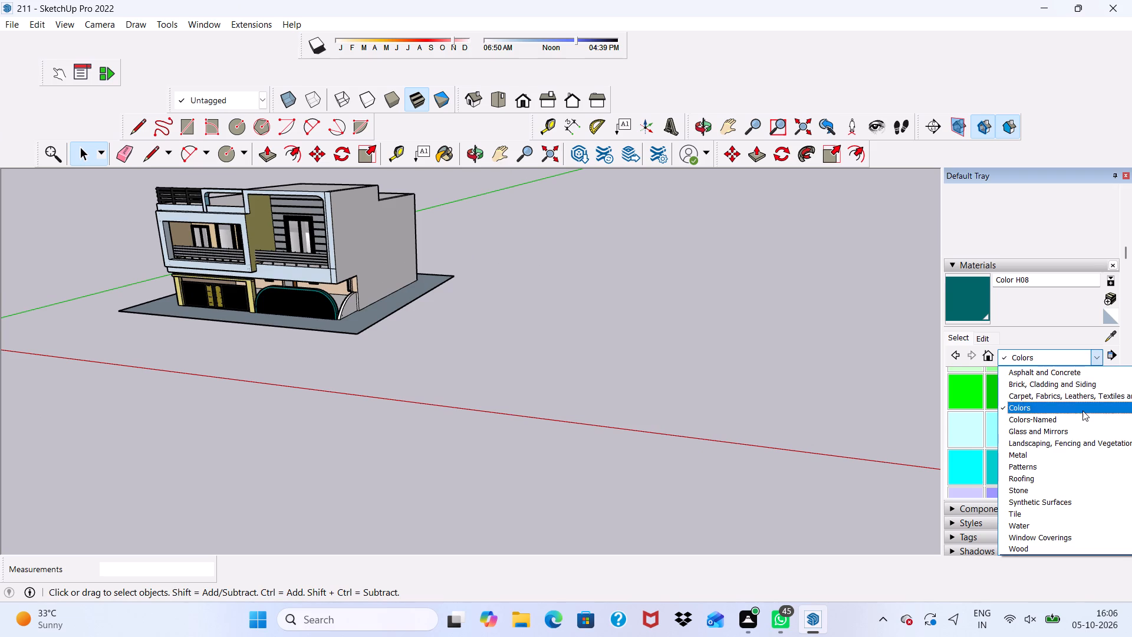
left_click(1032, 505)
left_click(1036, 383)
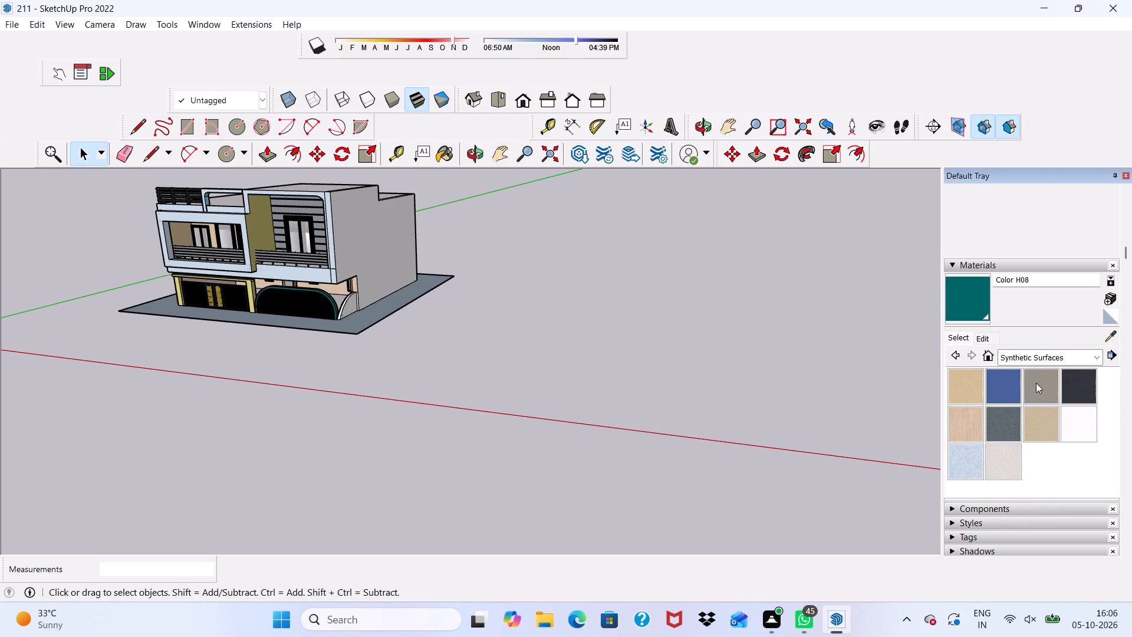
scroll(390, 328, "up", 9)
left_click(346, 232)
scroll(454, 301, "up", 2)
scroll(358, 306, "down", 4)
scroll(359, 324, "up", 1)
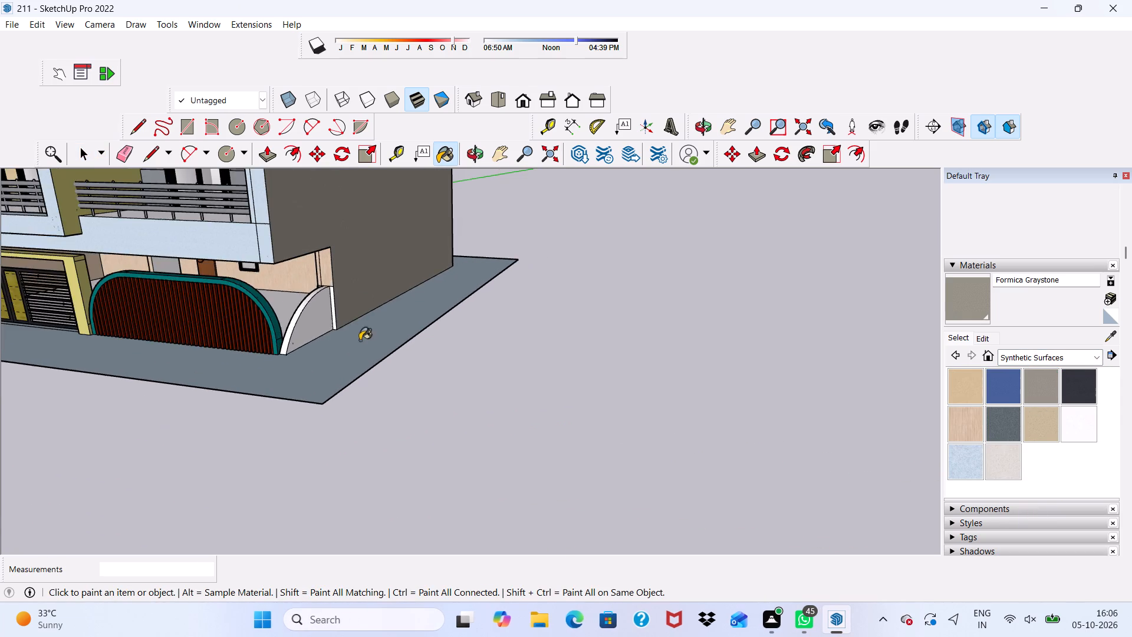
scroll(354, 342, "down", 6)
scroll(304, 250, "down", 3)
Paint the opposite outer side wall, beside the slatted entrance gate, with Formica Graystone.
middle_click_drag(336, 215, 593, 222)
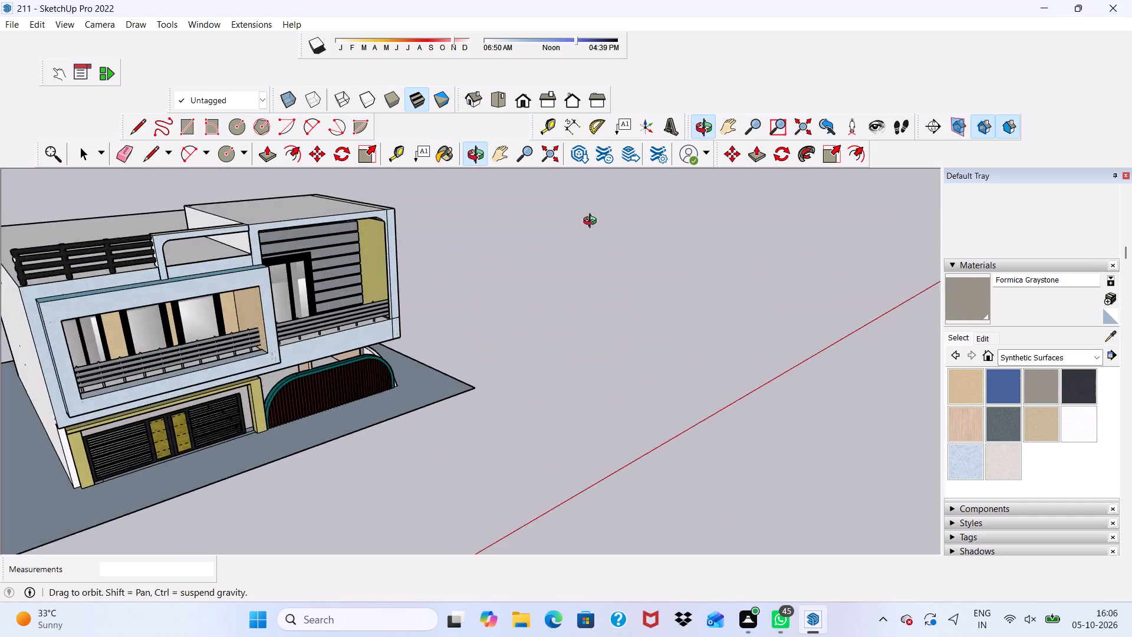
middle_click_drag(593, 222, 680, 206)
scroll(275, 360, "up", 1)
left_click(174, 357)
scroll(176, 356, "down", 4)
middle_click_drag(190, 353, 322, 330)
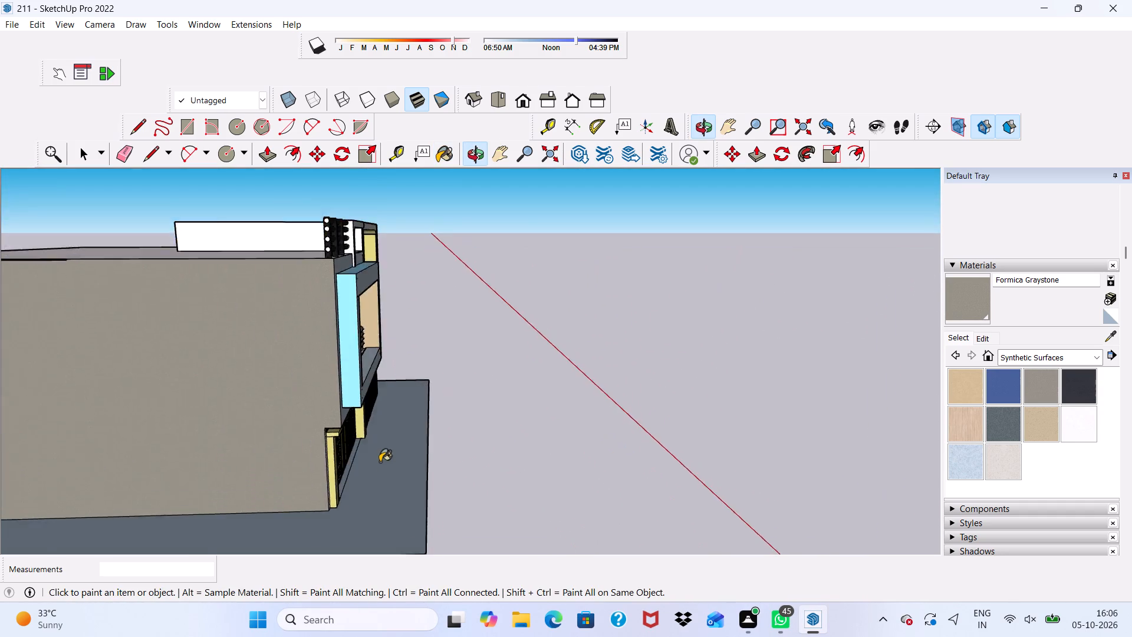
Paint the narrow wall edge behind the DarkKhaki entrance gate frame with Formica Graystone.
scroll(380, 472, "up", 7)
scroll(295, 354, "down", 1)
scroll(295, 354, "up", 5)
scroll(289, 382, "down", 1)
scroll(289, 383, "up", 2)
left_click(301, 389)
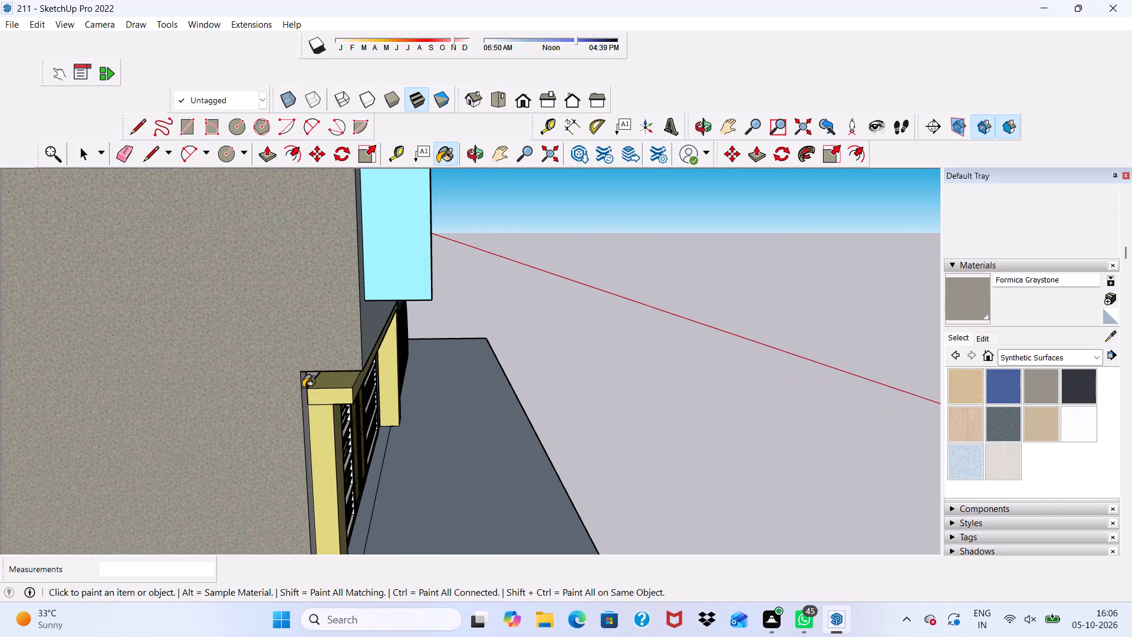
scroll(301, 388, "up", 2)
left_click(301, 388)
left_click(302, 386)
left_click(304, 385)
scroll(227, 370, "down", 5)
middle_click_drag(225, 370, 223, 370)
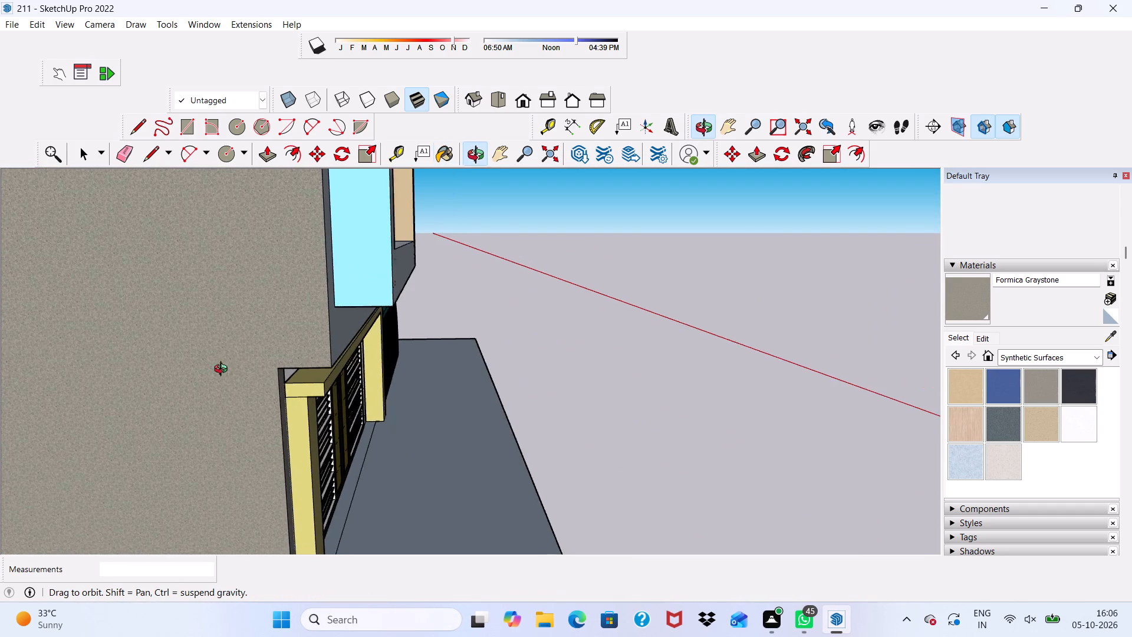
Paint the rear wall of the house with Formica Graystone.
middle_click_drag(223, 370, 14, 346)
scroll(134, 302, "down", 3)
scroll(160, 307, "up", 1)
scroll(176, 310, "down", 3)
scroll(254, 289, "up", 1)
scroll(252, 290, "down", 1)
scroll(249, 292, "up", 1)
scroll(233, 303, "down", 1)
middle_click_drag(115, 359, 370, 382)
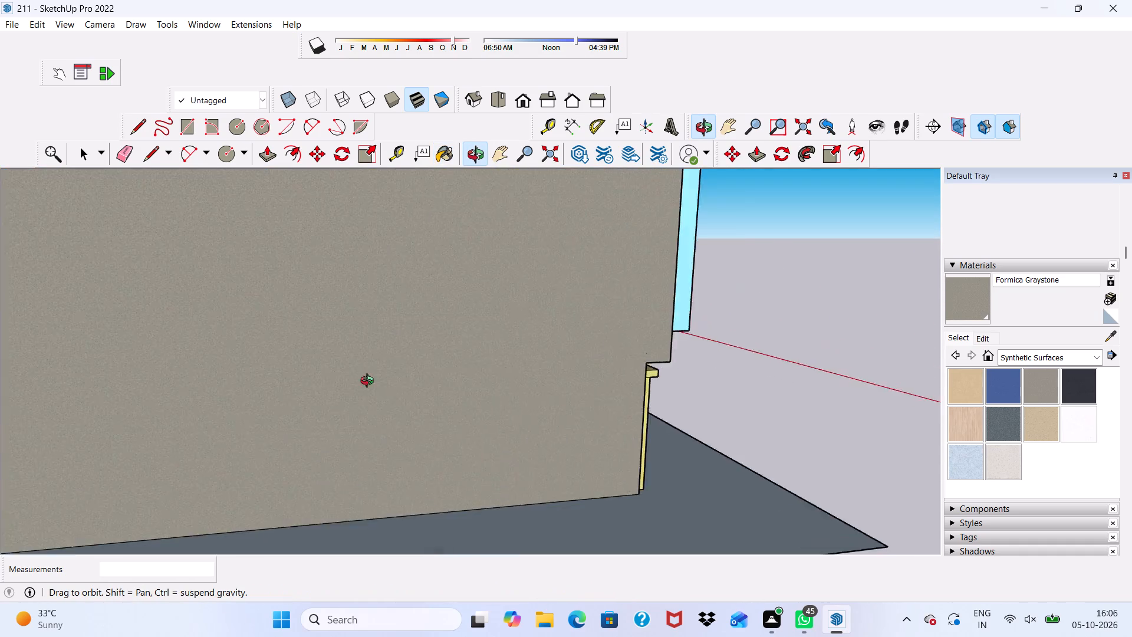
middle_click_drag(370, 382, 570, 399)
left_click(532, 401)
Paint the narrow white vertical strips at the far corner of the rear wall with Formica Graystone.
scroll(424, 345, "down", 2)
scroll(420, 348, "up", 1)
scroll(420, 348, "down", 1)
scroll(420, 348, "up", 2)
scroll(419, 349, "down", 13)
scroll(281, 276, "up", 1)
scroll(291, 278, "down", 1)
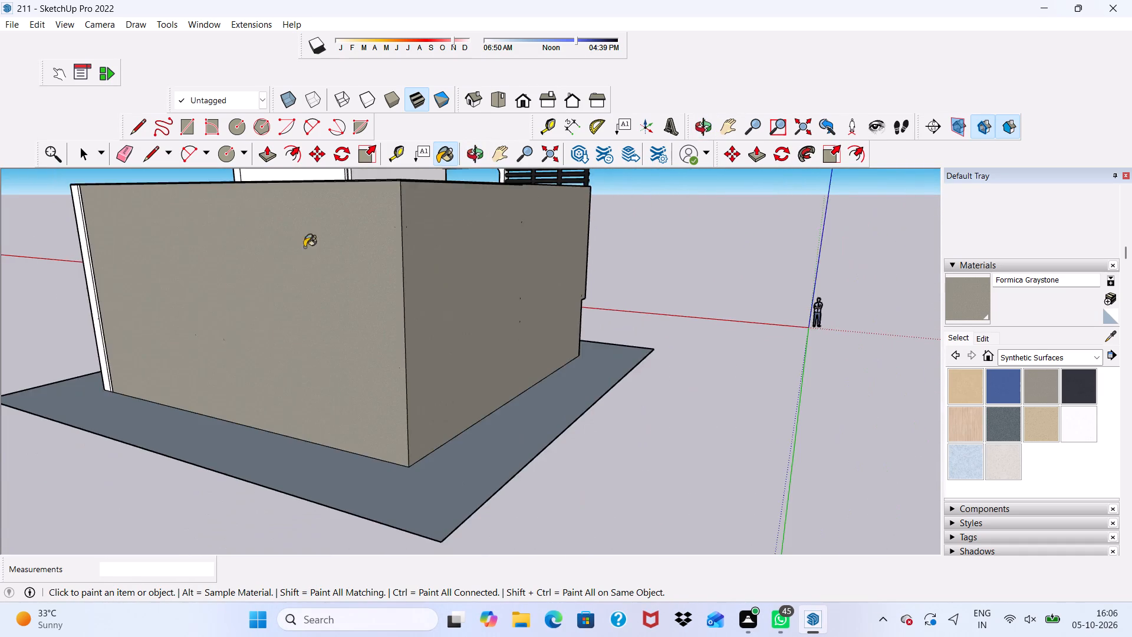
scroll(304, 247, "down", 1)
scroll(64, 247, "up", 10)
left_click(98, 207)
left_click(98, 208)
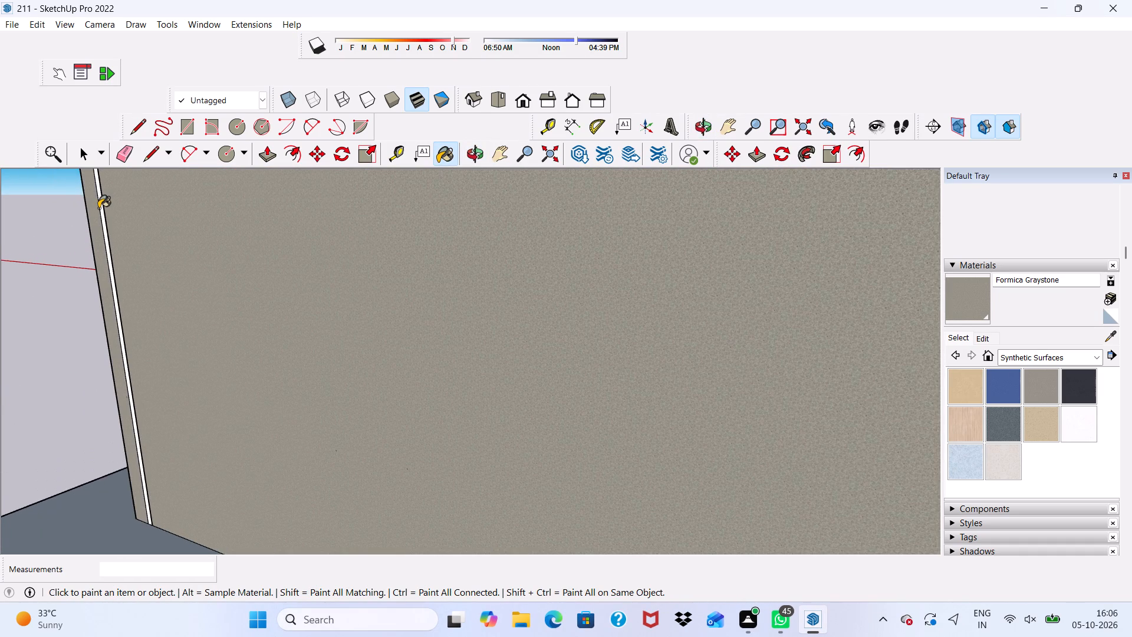
scroll(98, 208, "down", 3)
scroll(95, 211, "up", 11)
left_click_drag(106, 193, 99, 197)
scroll(98, 201, "down", 8)
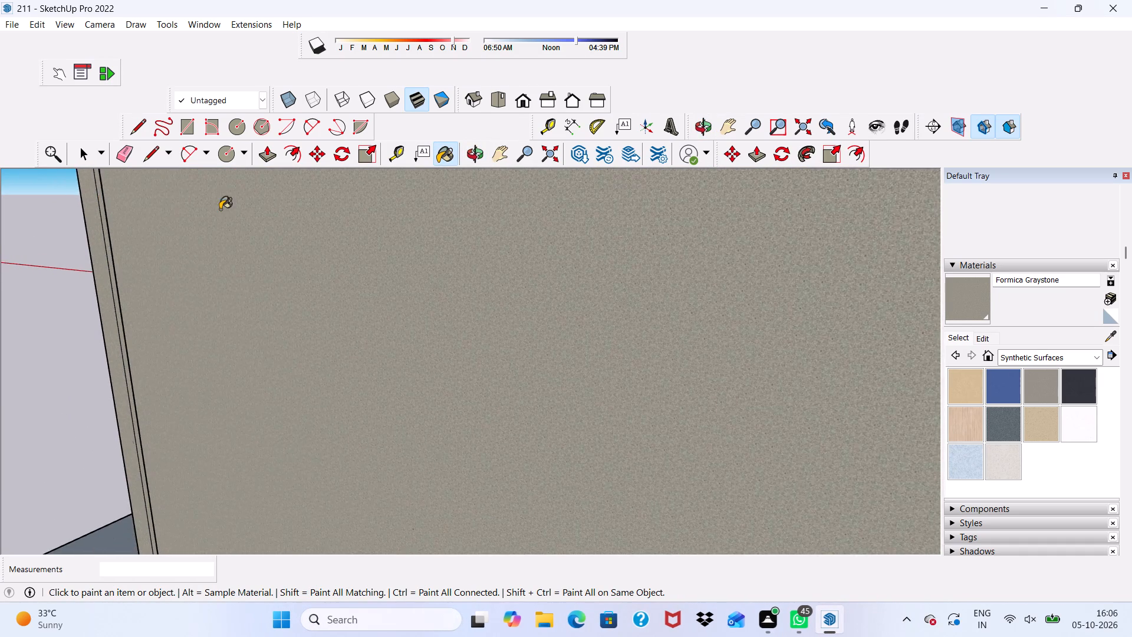
Paint the large flat roof terrace surface with Formica Graystone.
scroll(220, 209, "down", 11)
middle_click_drag(213, 316, 0, 312)
middle_click_drag(0, 312, 5, 308)
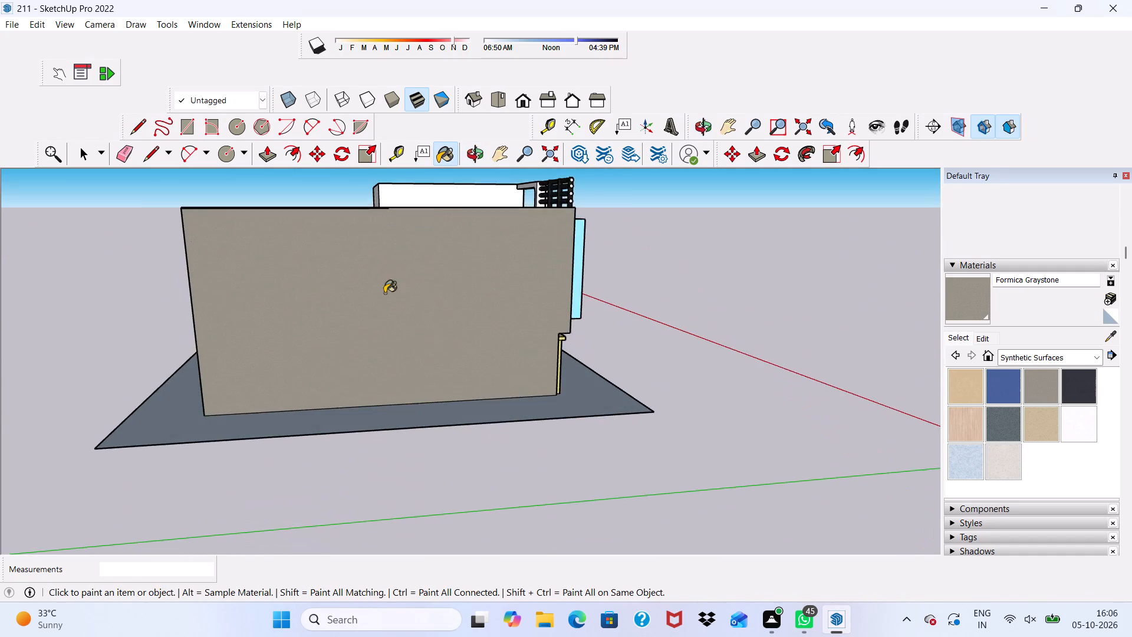
scroll(417, 285, "up", 3)
middle_click_drag(265, 256, 256, 442)
left_click(242, 403)
scroll(258, 392, "down", 6)
middle_click_drag(343, 375, 251, 420)
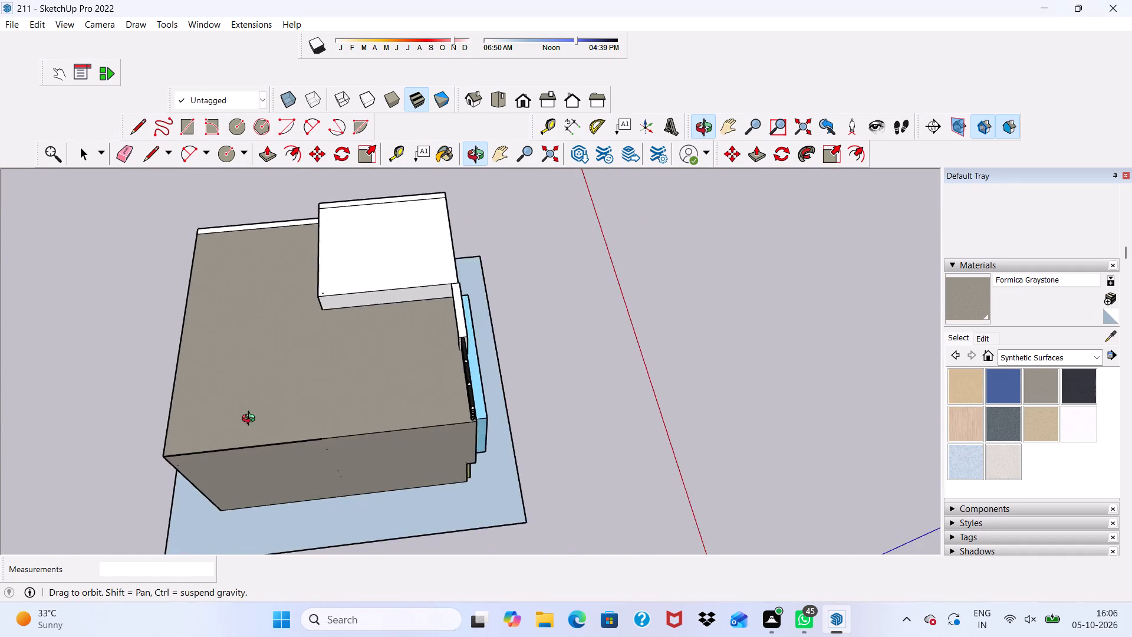
Paint the narrow white strip along the side edge of the flat roof terrace with Formica Graystone.
middle_click_drag(251, 420, 259, 424)
scroll(274, 203, "up", 7)
scroll(264, 254, "down", 6)
scroll(260, 283, "up", 1)
scroll(260, 284, "down", 1)
scroll(291, 227, "up", 7)
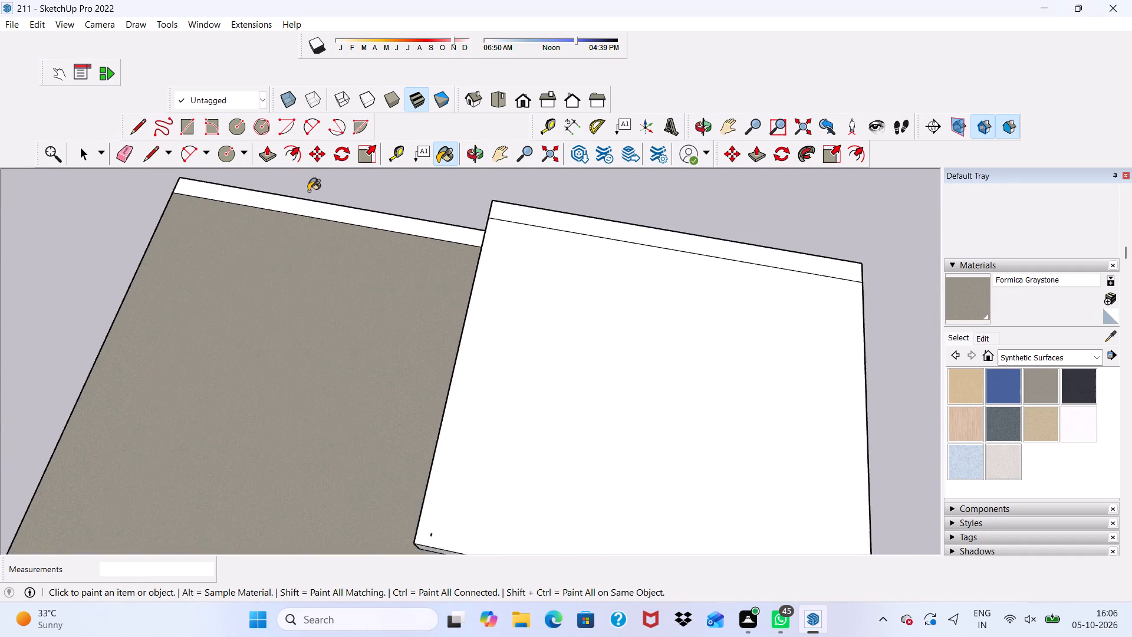
scroll(308, 191, "up", 5)
left_click(292, 202)
Paint the top surface of the raised roof block with Formica Graystone.
scroll(292, 212, "down", 3)
scroll(297, 228, "up", 1)
scroll(305, 236, "down", 3)
middle_click_drag(552, 269, 600, 258)
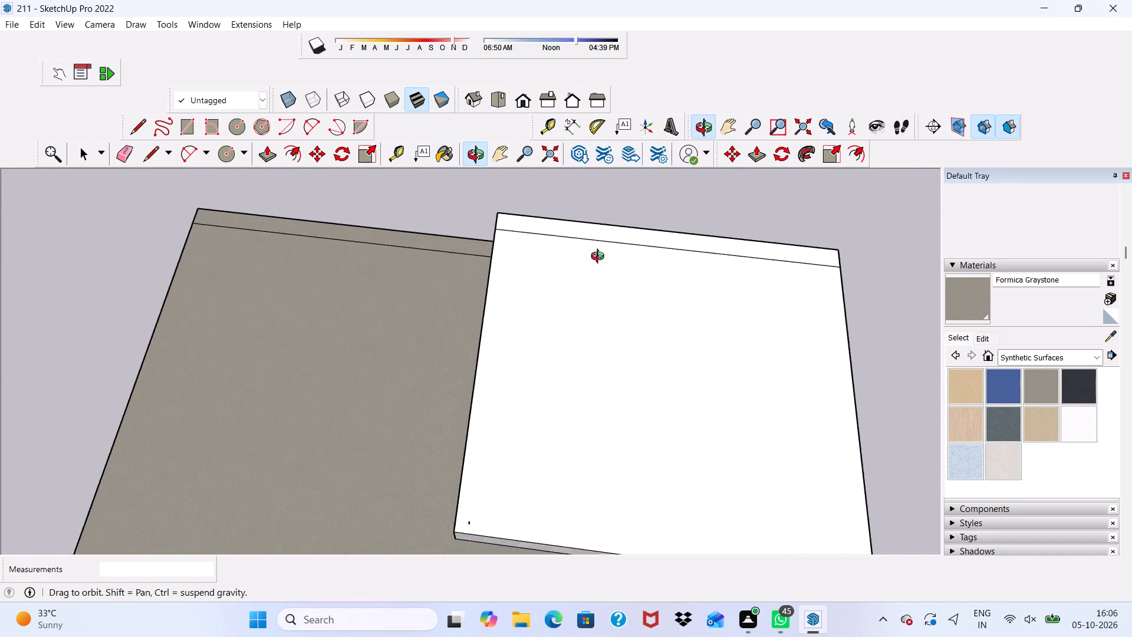
middle_click_drag(600, 258, 297, 101)
scroll(344, 240, "up", 3)
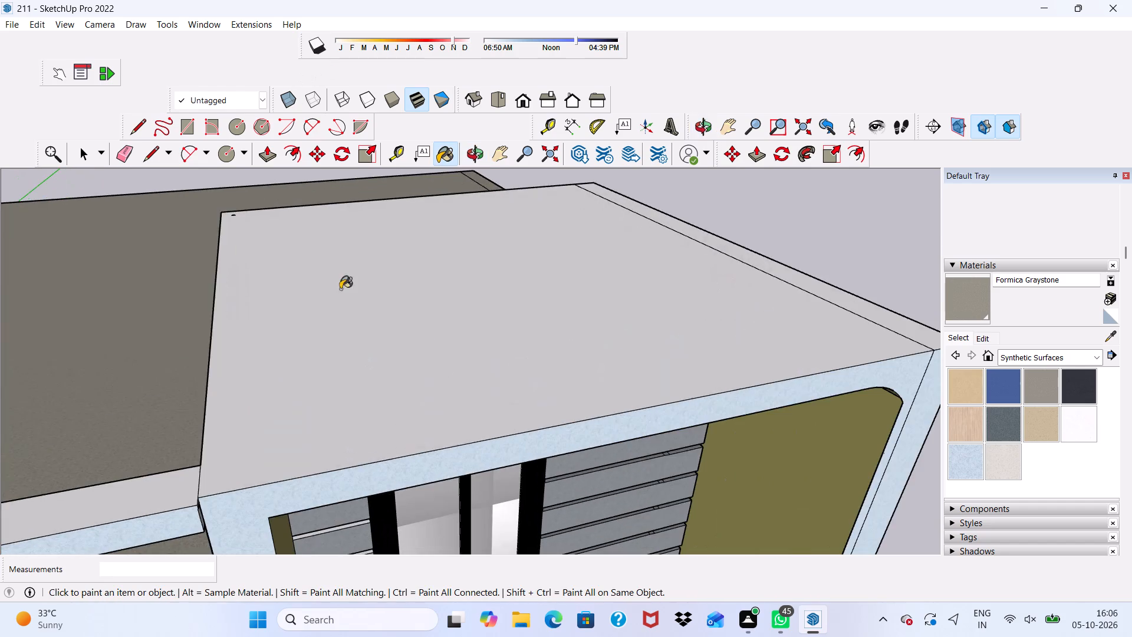
left_click(348, 299)
Paint the raised roof block's wall beside the black terrace railings with Formica Graystone.
middle_click_drag(254, 323, 447, 251)
left_click(376, 292)
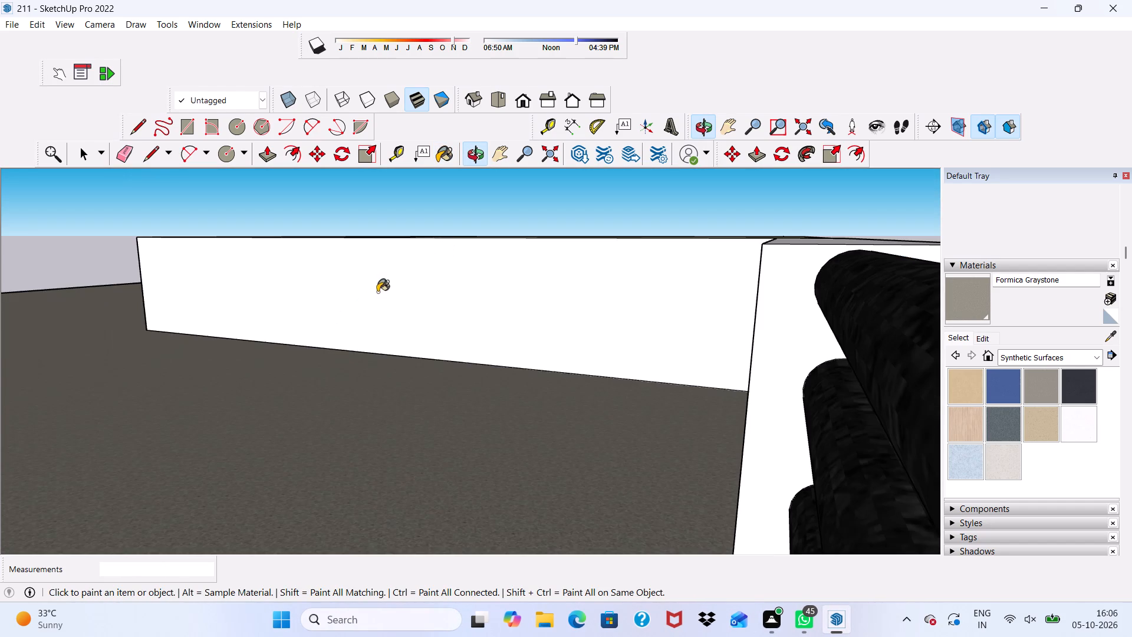
Paint the raised roof block's long wall facing the terrace, including the narrow vertical strips at its corner, with Formica Graystone.
middle_click_drag(403, 276, 600, 347)
middle_click_drag(153, 396, 461, 334)
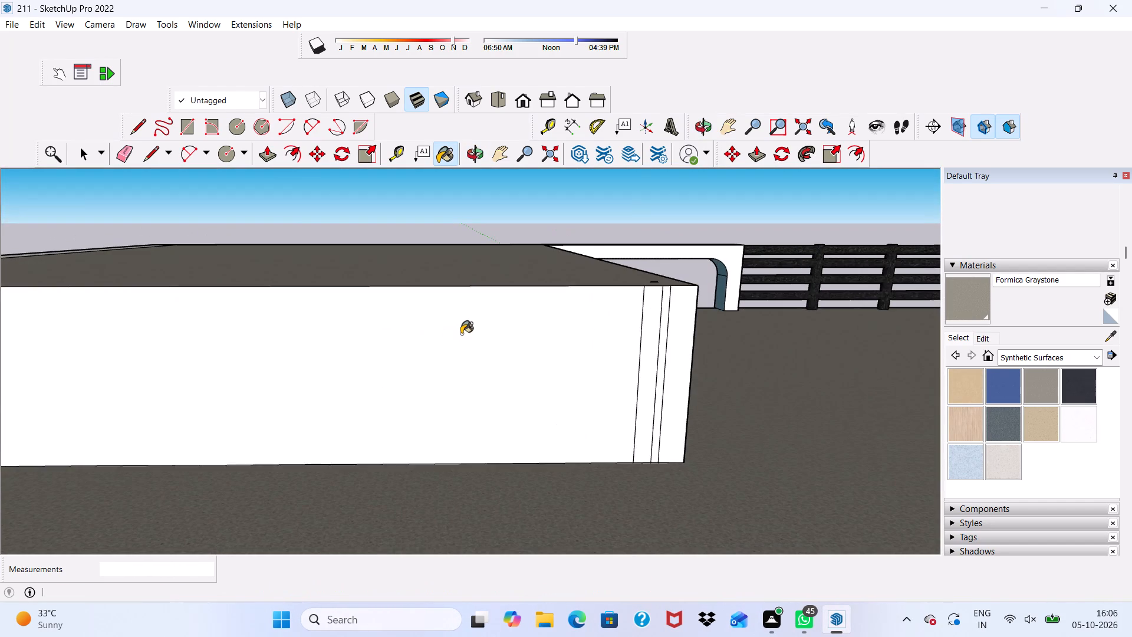
left_click(461, 334)
left_click(683, 333)
left_click(641, 340)
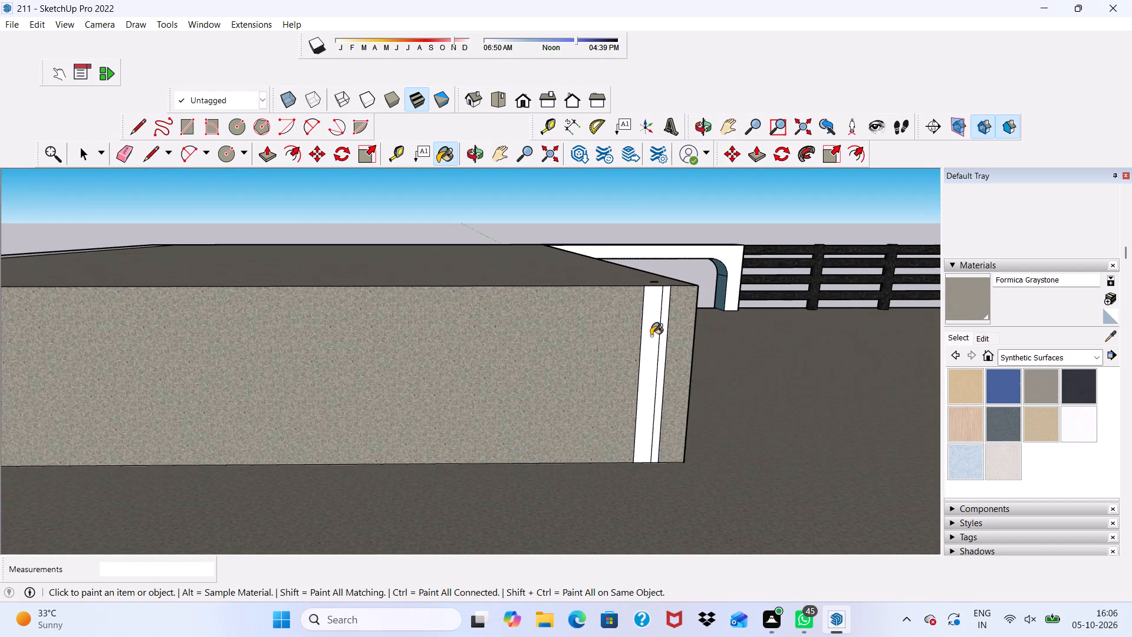
left_click(658, 333)
left_click(645, 343)
Paint the remaining narrow strips at the raised roof block's outer end, on its wall and top edge, with Formica Graystone.
scroll(626, 336, "down", 4)
middle_click_drag(505, 361, 605, 350)
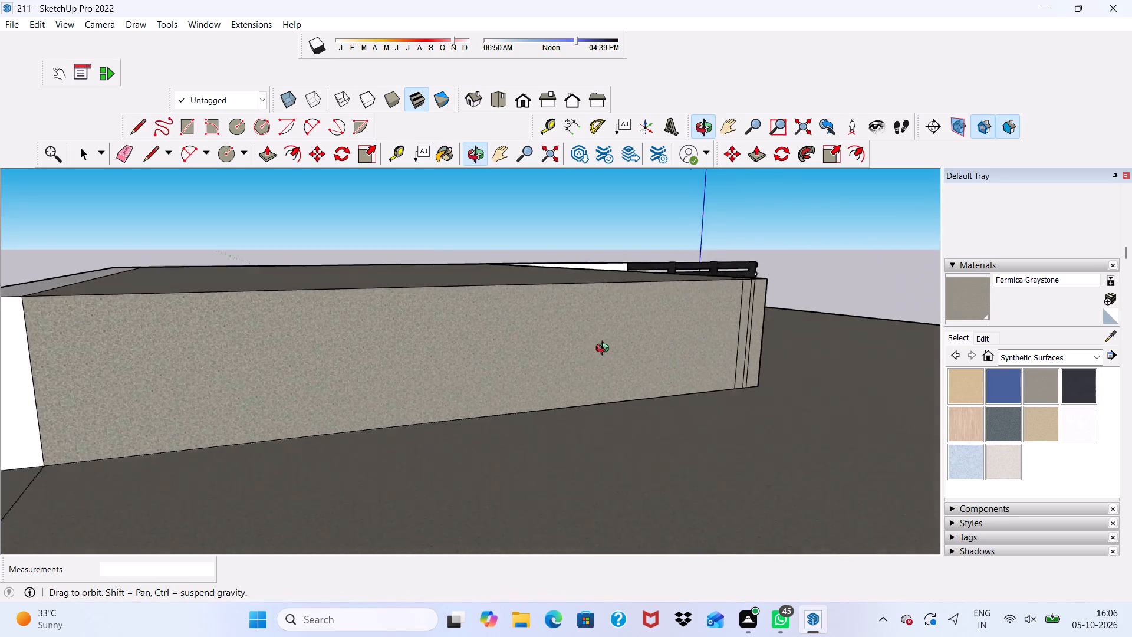
middle_click_drag(605, 350, 685, 348)
left_click(282, 372)
left_click(219, 281)
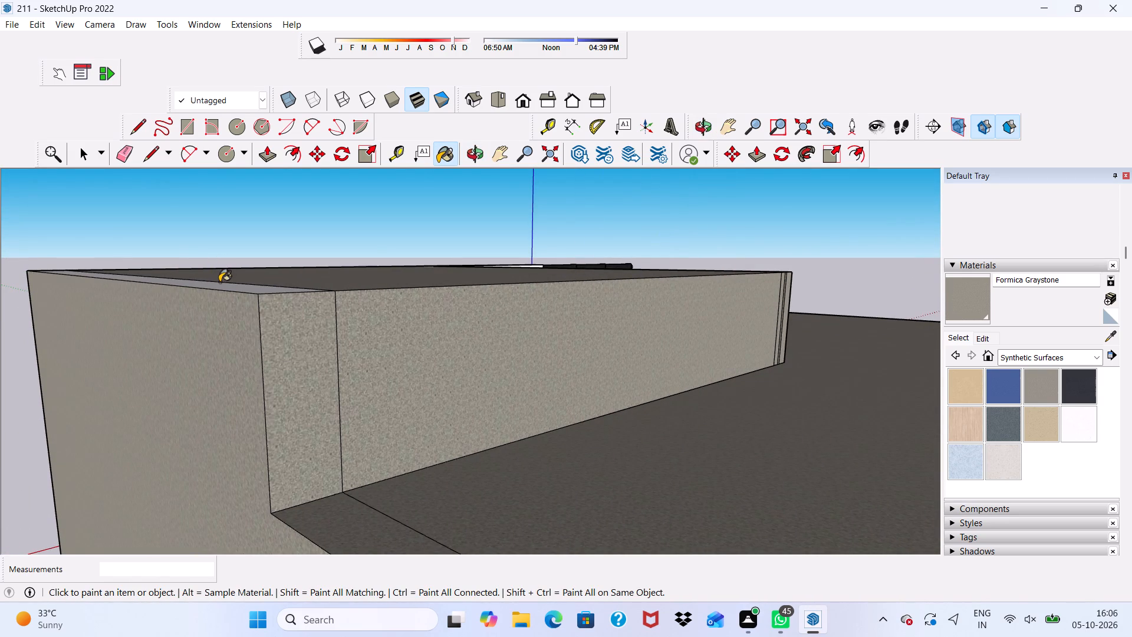
scroll(209, 292, "down", 1)
middle_click_drag(212, 294, 422, 387)
left_click(386, 435)
Examine the coloured house from the front, checking the upper frame, balconies, underside, gates and overall elevation.
scroll(361, 383, "down", 3)
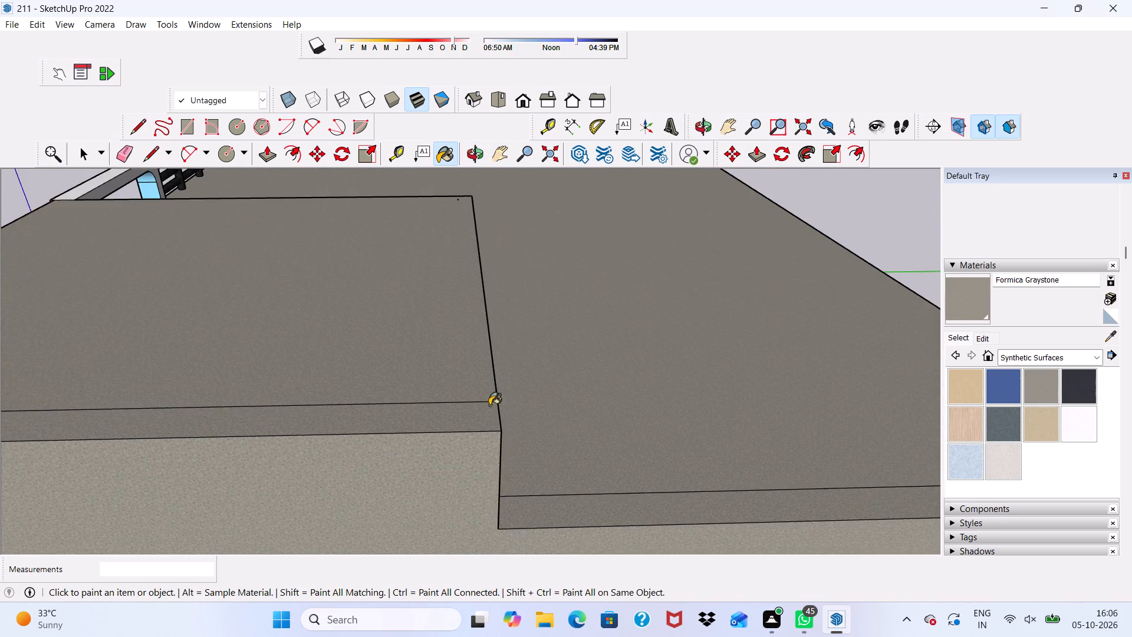
scroll(489, 405, "down", 9)
middle_click_drag(382, 416, 696, 330)
scroll(387, 328, "up", 2)
scroll(254, 303, "down", 1)
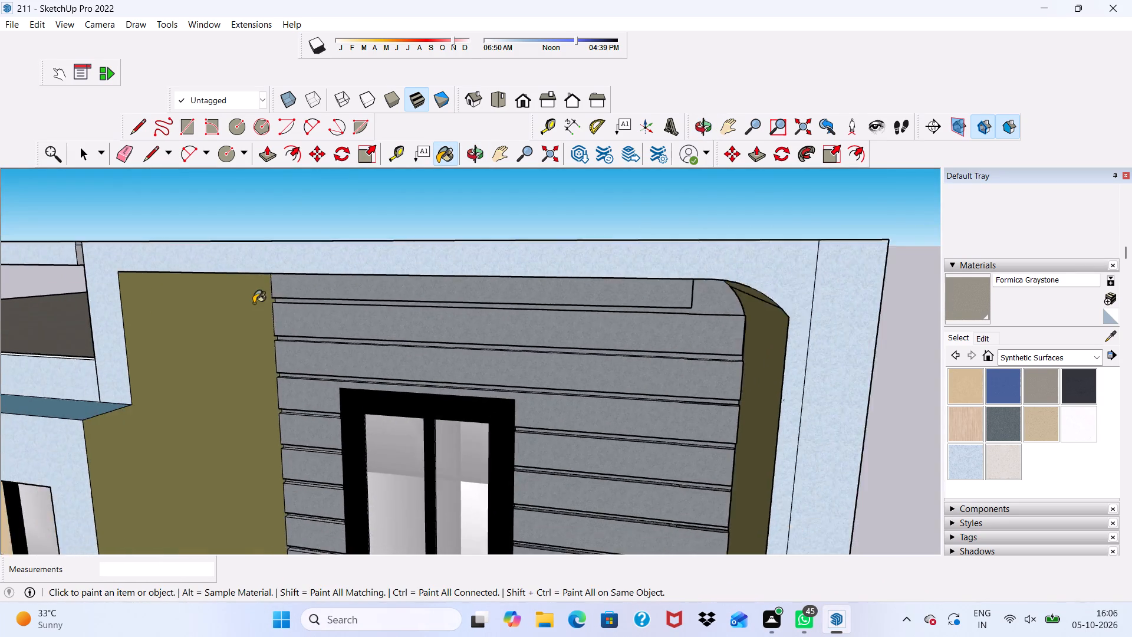
scroll(254, 303, "down", 2)
middle_click_drag(266, 293, 323, 248)
key("space")
scroll(345, 217, "up", 1)
scroll(347, 212, "down", 4)
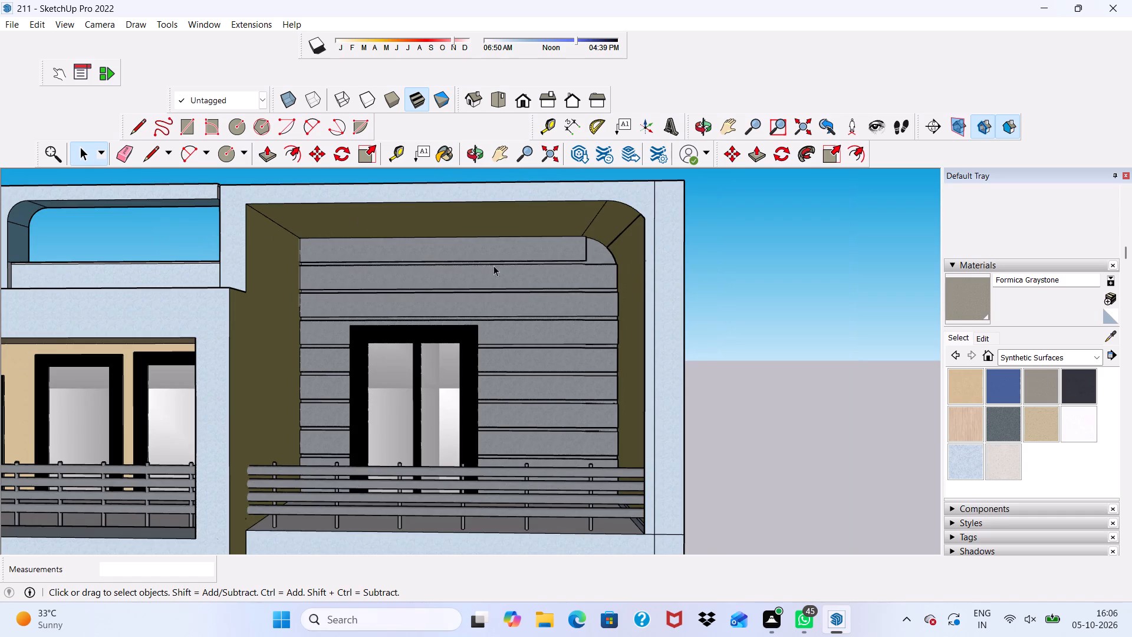
scroll(493, 265, "down", 9)
middle_click_drag(380, 288, 429, 301)
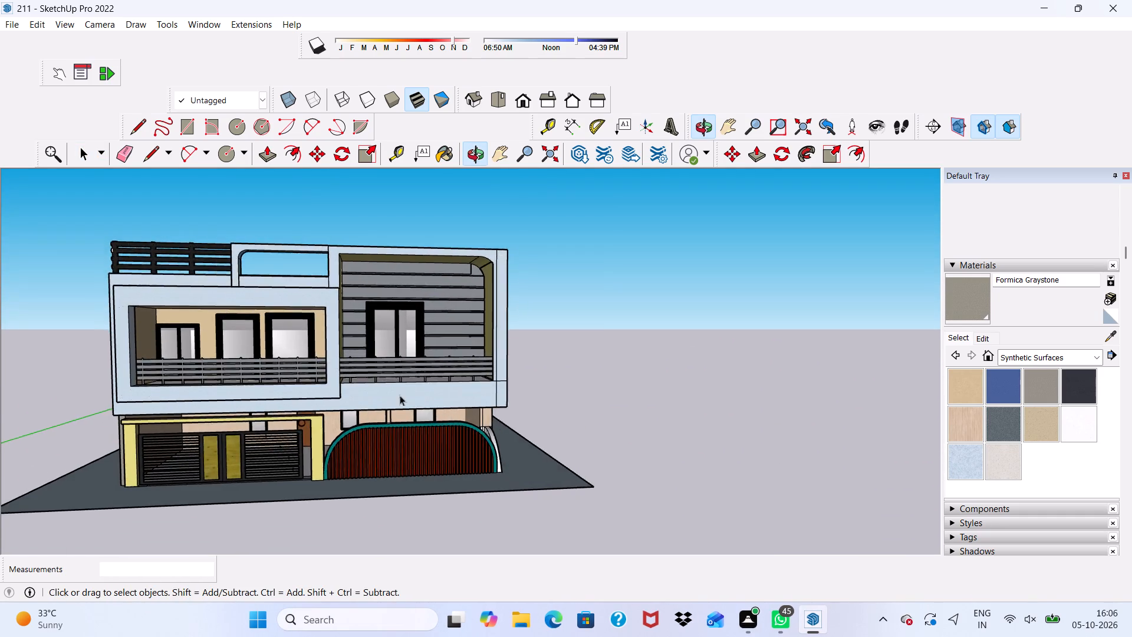
scroll(383, 421, "up", 5)
middle_click_drag(334, 421, 297, 348)
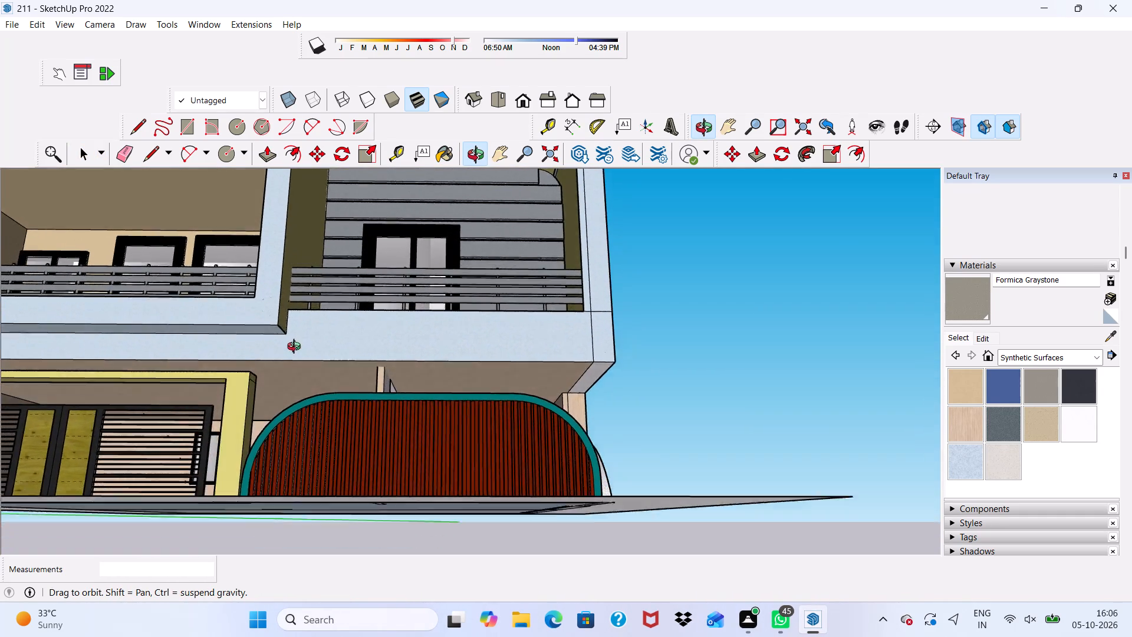
middle_click_drag(297, 348, 294, 352)
scroll(289, 408, "up", 8)
scroll(297, 329, "down", 13)
scroll(351, 303, "up", 1)
scroll(356, 317, "down", 1)
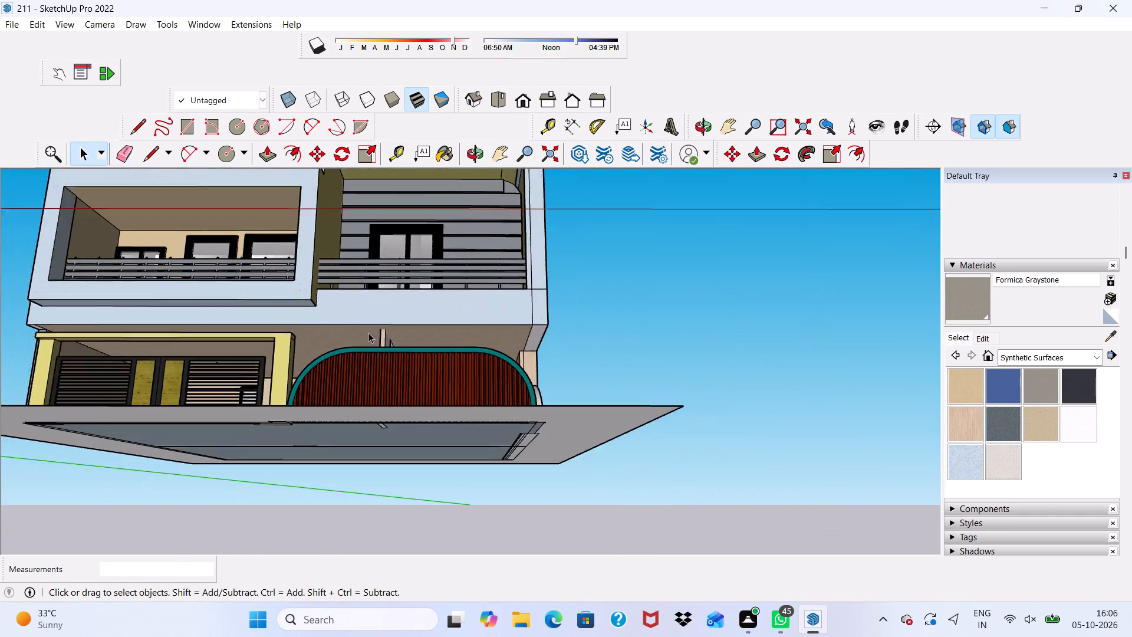
scroll(368, 333, "down", 3)
scroll(383, 307, "up", 1)
scroll(383, 307, "down", 1)
middle_click_drag(383, 321, 386, 414)
scroll(119, 304, "up", 1)
scroll(7, 80, "up", 1)
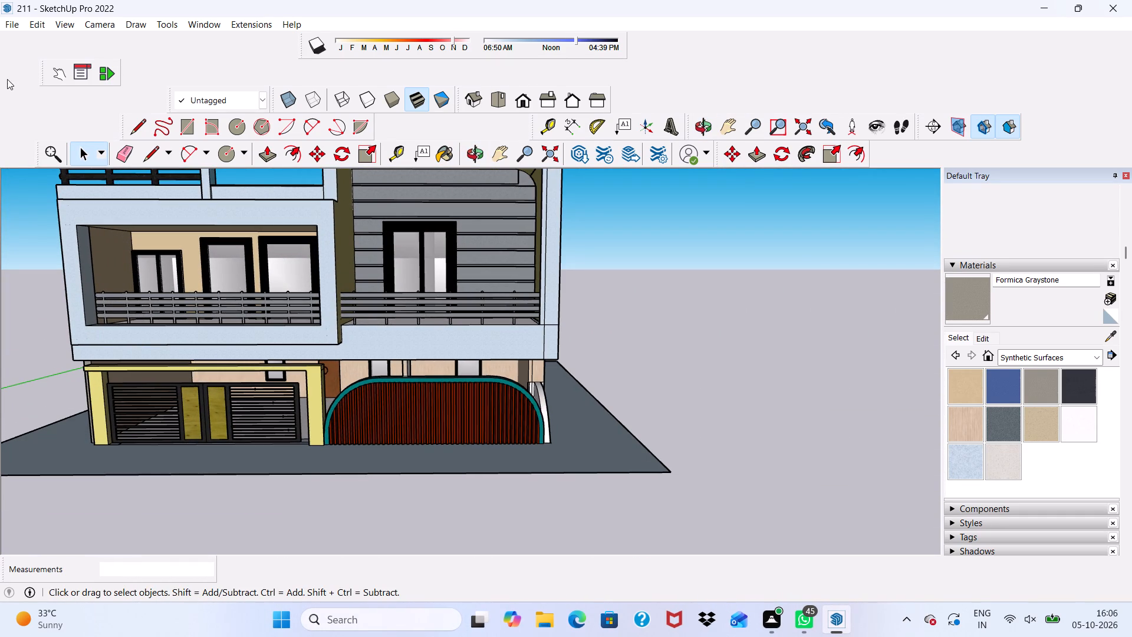
scroll(14, 81, "down", 4)
scroll(256, 251, "down", 4)
scroll(316, 314, "down", 1)
middle_click_drag(316, 314, 312, 307)
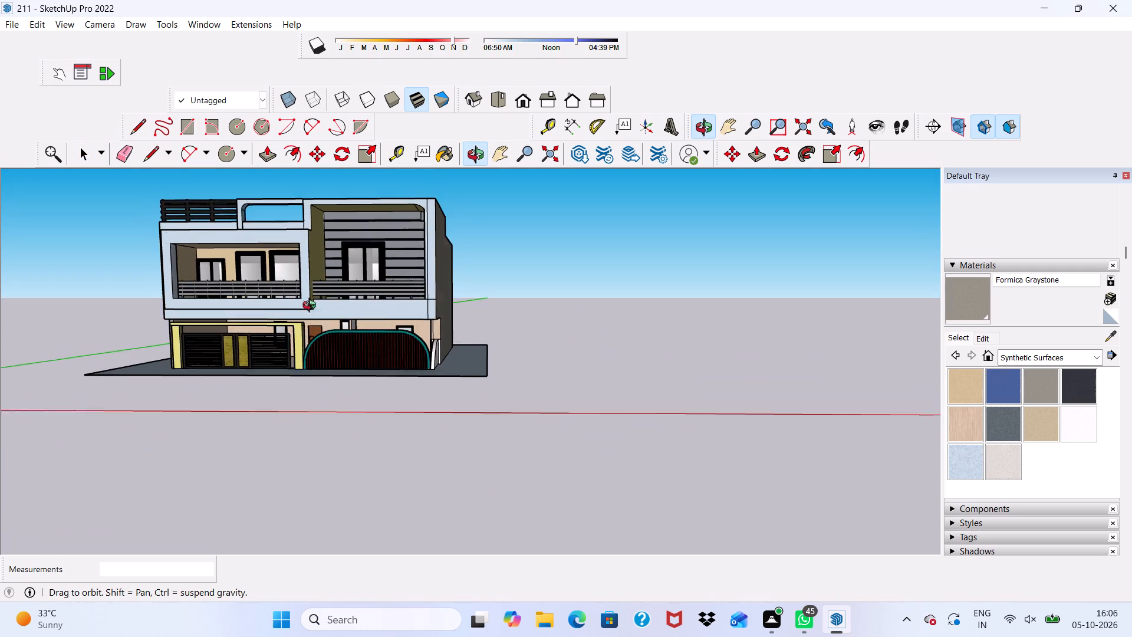
middle_click_drag(312, 307, 312, 307)
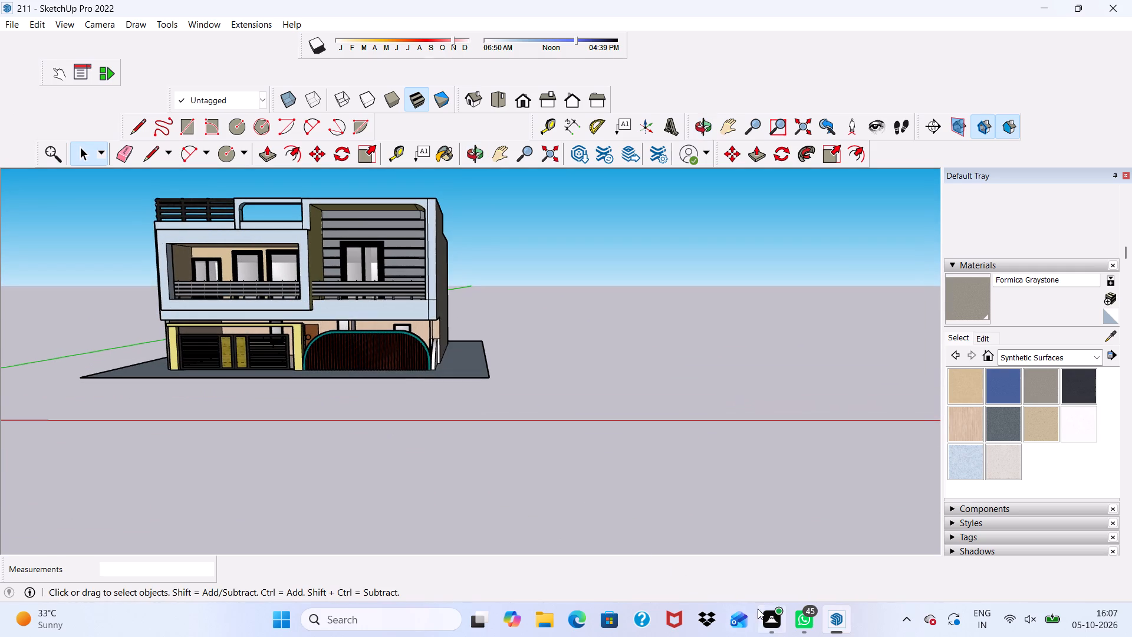
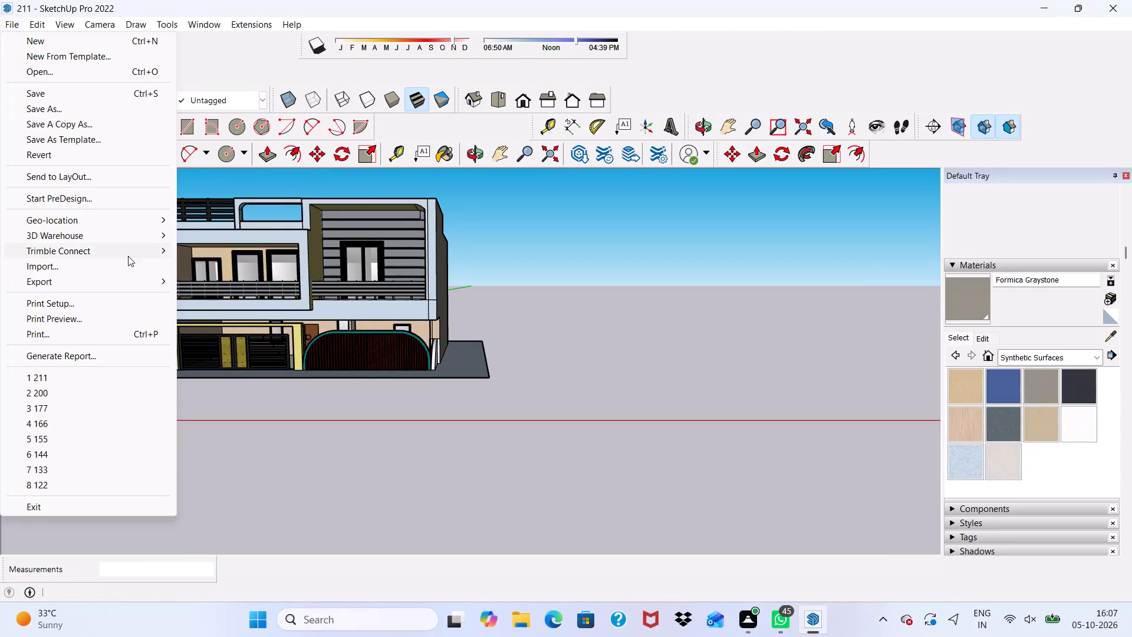
Export the current house view as a 2D JPEG image named "211 PDF" in the Downloads folder.
left_click(44, 281)
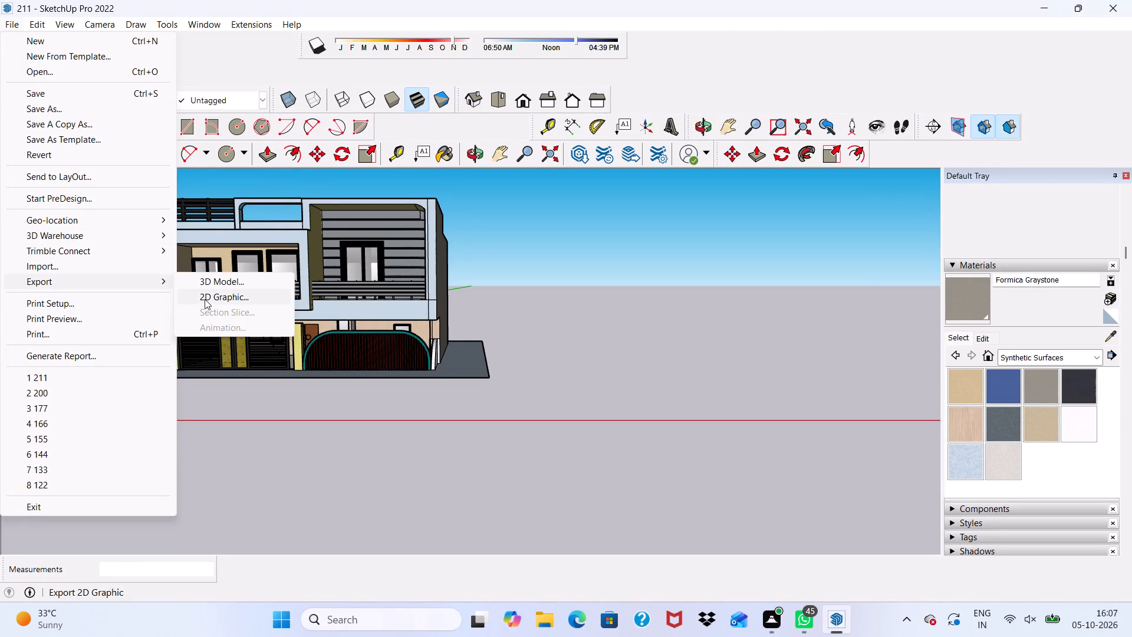
left_click(207, 297)
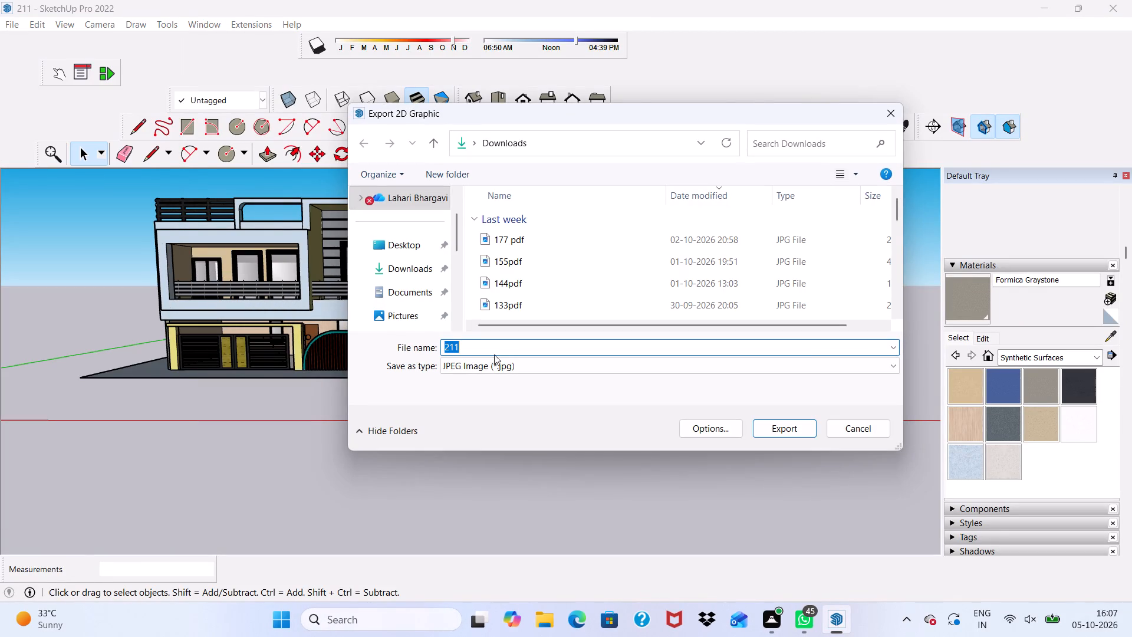
left_click(493, 352)
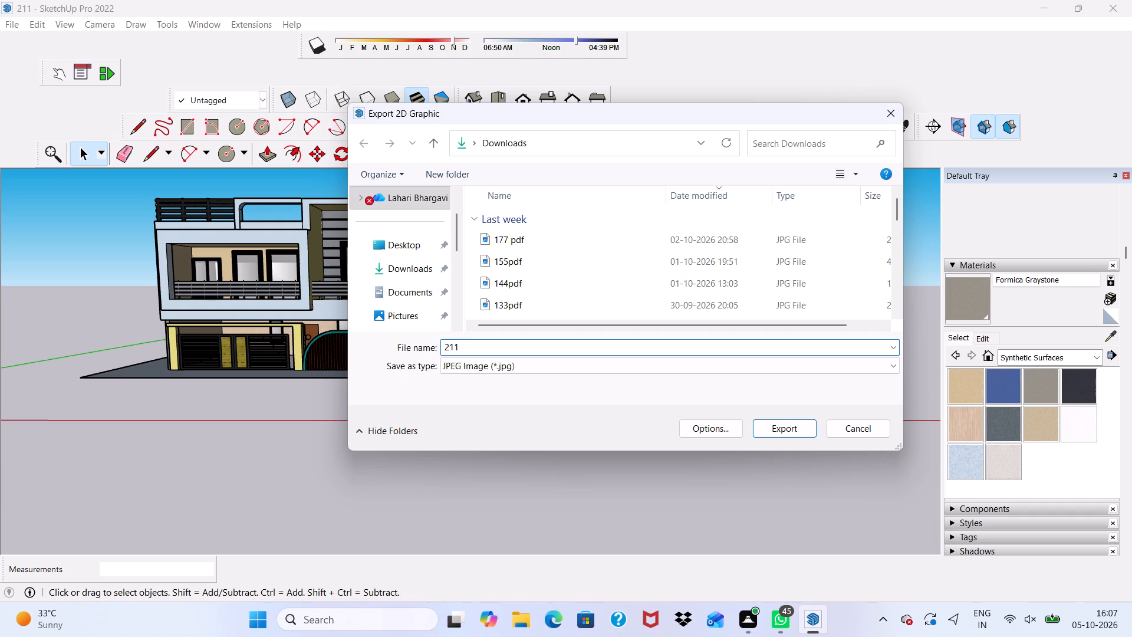
key("space")
type("PDF")
left_click(780, 426)
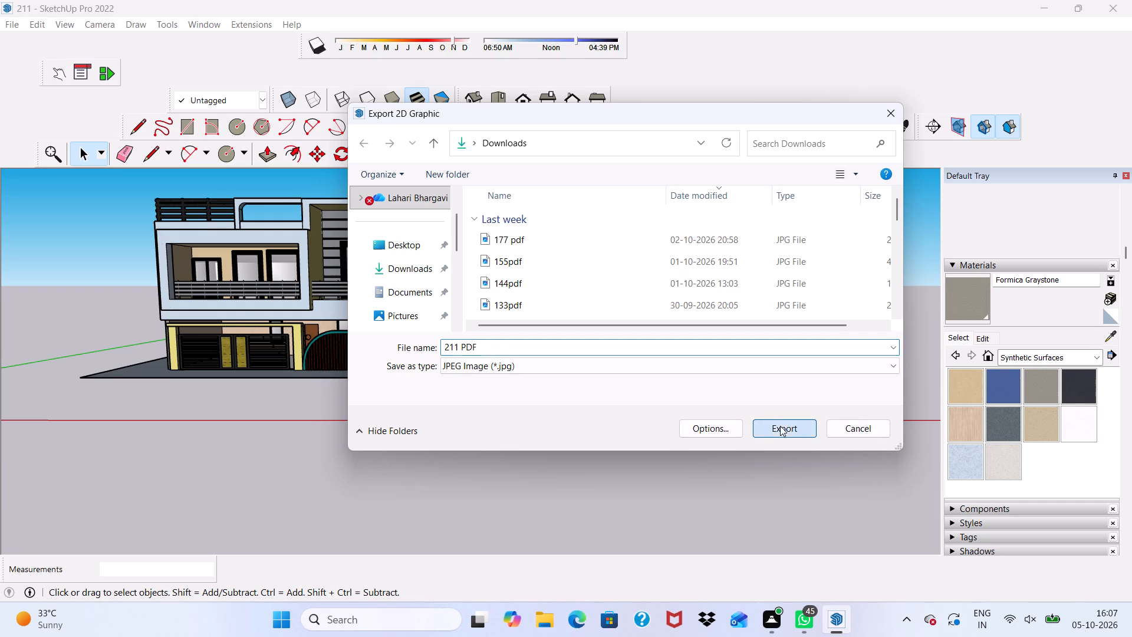
scroll(443, 183, "down", 3)
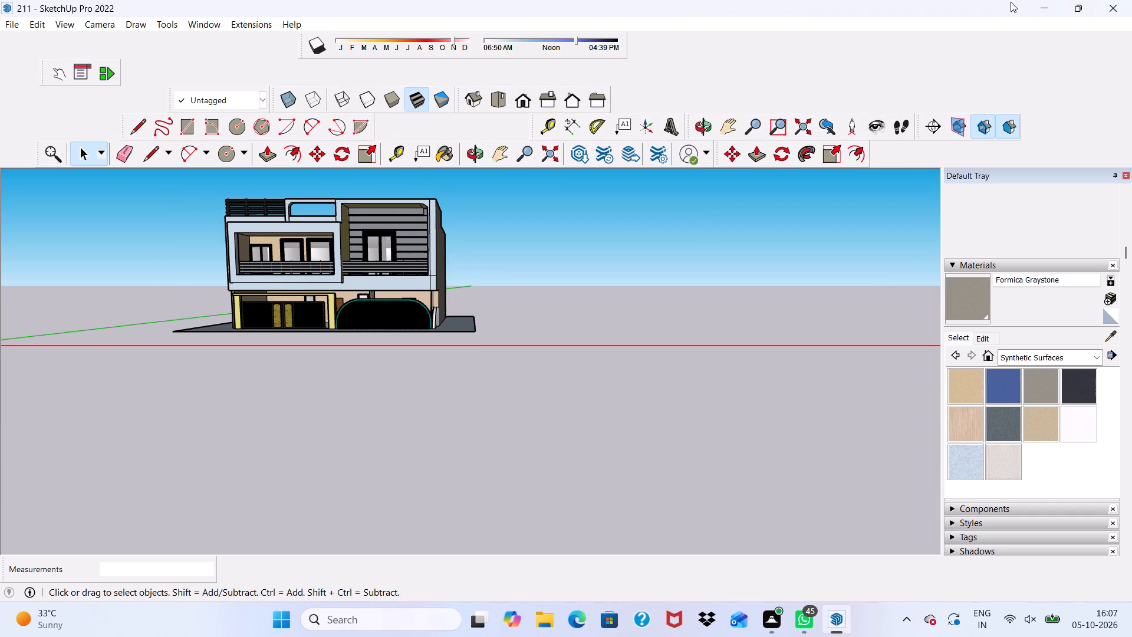